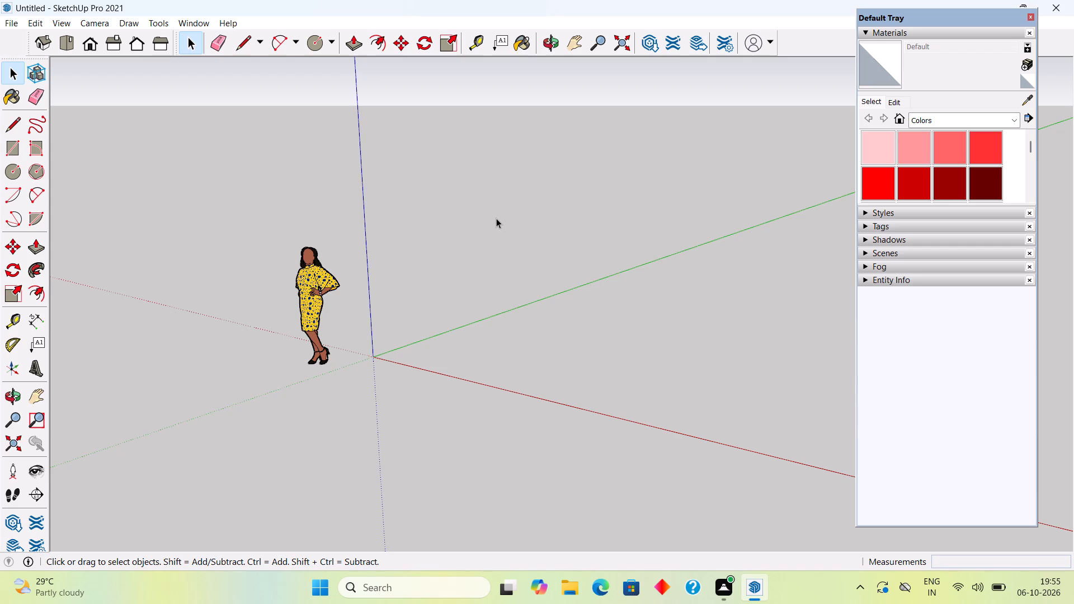
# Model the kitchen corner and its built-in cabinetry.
# Draw a 12' by 3' rectangle on the ground plane, beyond the red axis and beside the green axis.
pyautogui.scroll(-2, 488, 300)
pyautogui.scroll(-12, 488, 380)
pyautogui.moveTo(550, 403); pyautogui.dragTo(323, 431, button='middle')
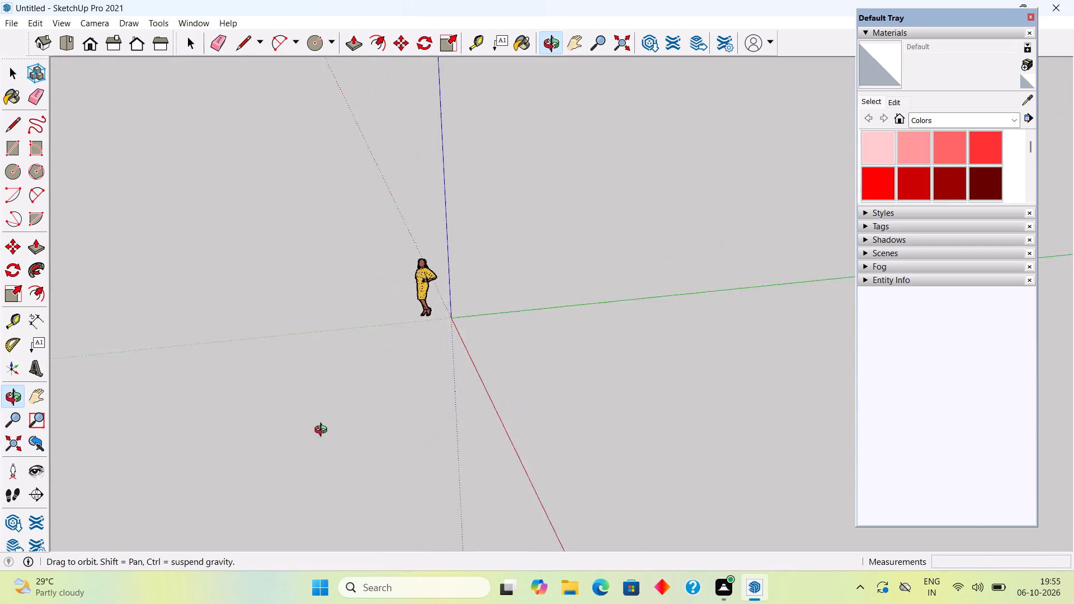
pyautogui.moveTo(323, 431); pyautogui.dragTo(318, 429, button='middle')
pyautogui.scroll(-2, 318, 430)
pyautogui.scroll(-11, 395, 372)
pyautogui.moveTo(435, 381); pyautogui.dragTo(777, 347, button='middle')
pyautogui.scroll(-5, 634, 327)
pyautogui.moveTo(633, 327); pyautogui.dragTo(642, 421, button='middle')
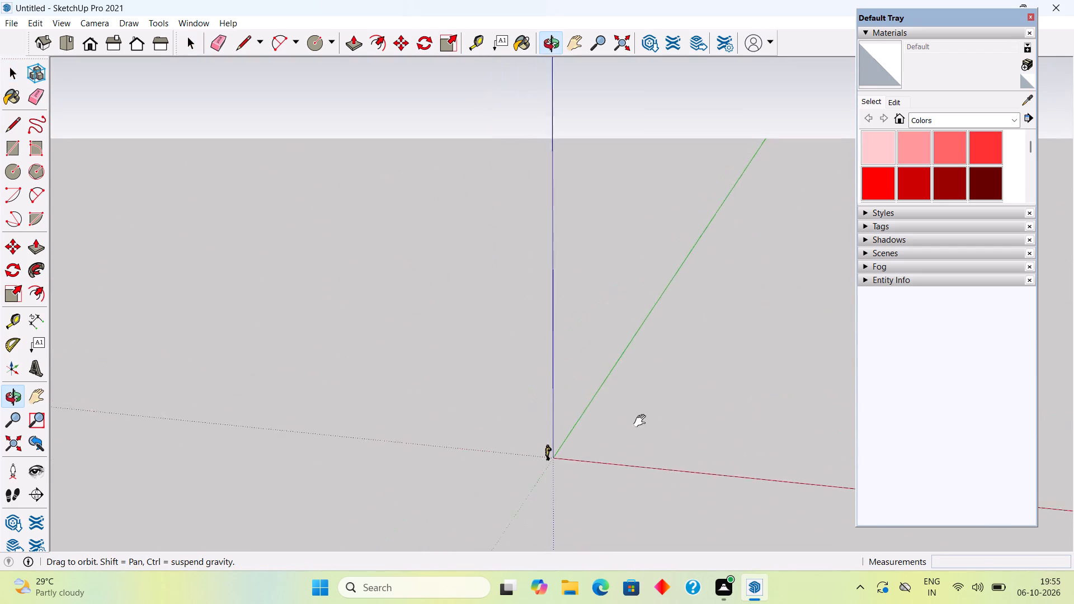
pyautogui.moveTo(642, 421); pyautogui.dragTo(730, 424, button='middle')
pyautogui.scroll(2, 722, 421)
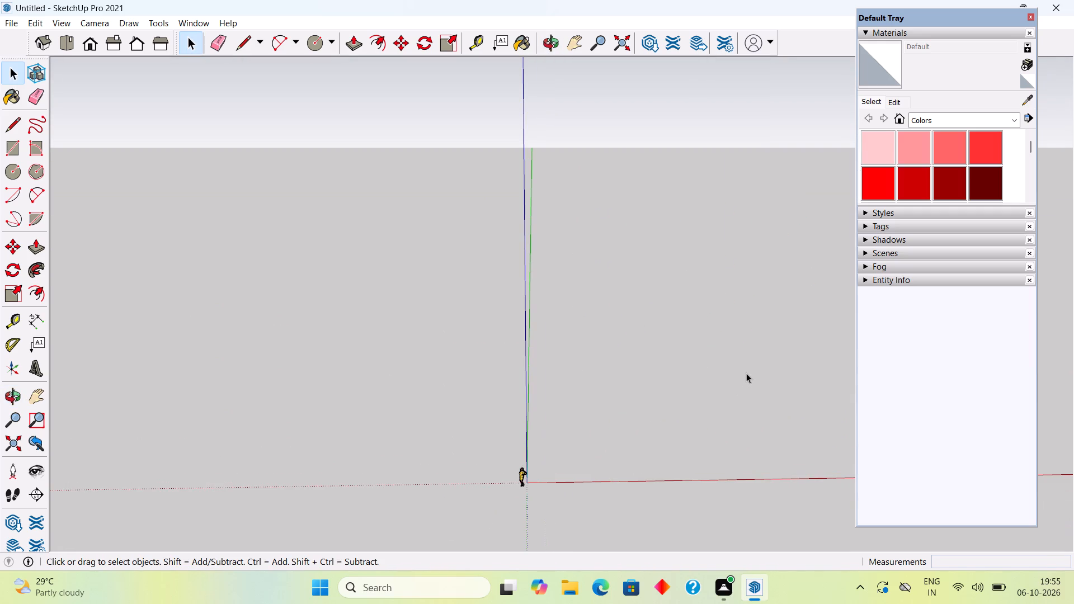
pyautogui.scroll(2, 830, 354)
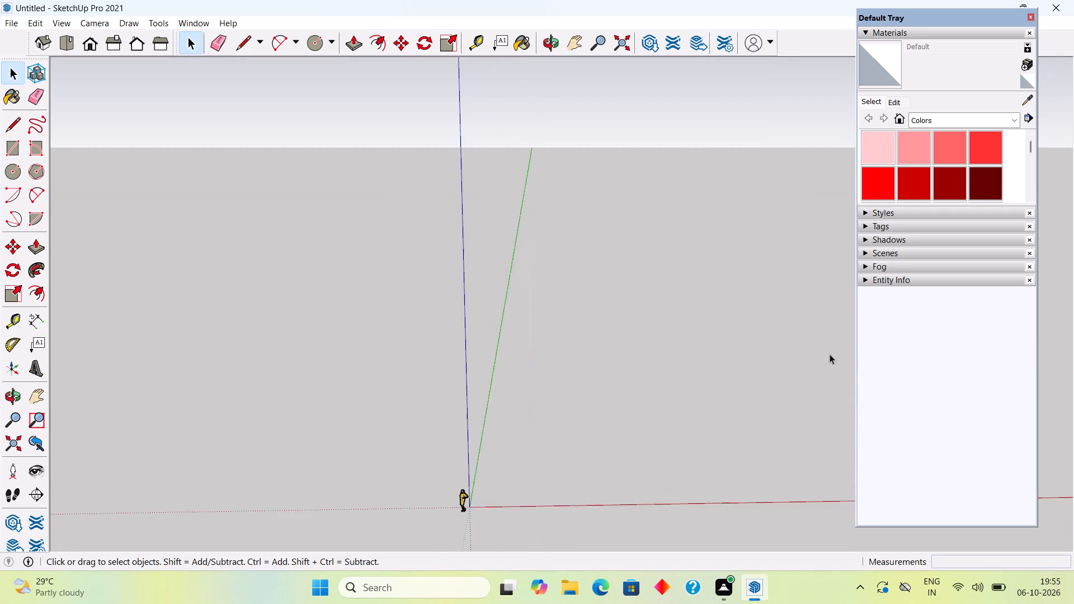
pyautogui.scroll(1, 830, 354)
pyautogui.scroll(-4, 830, 353)
pyautogui.press('r')
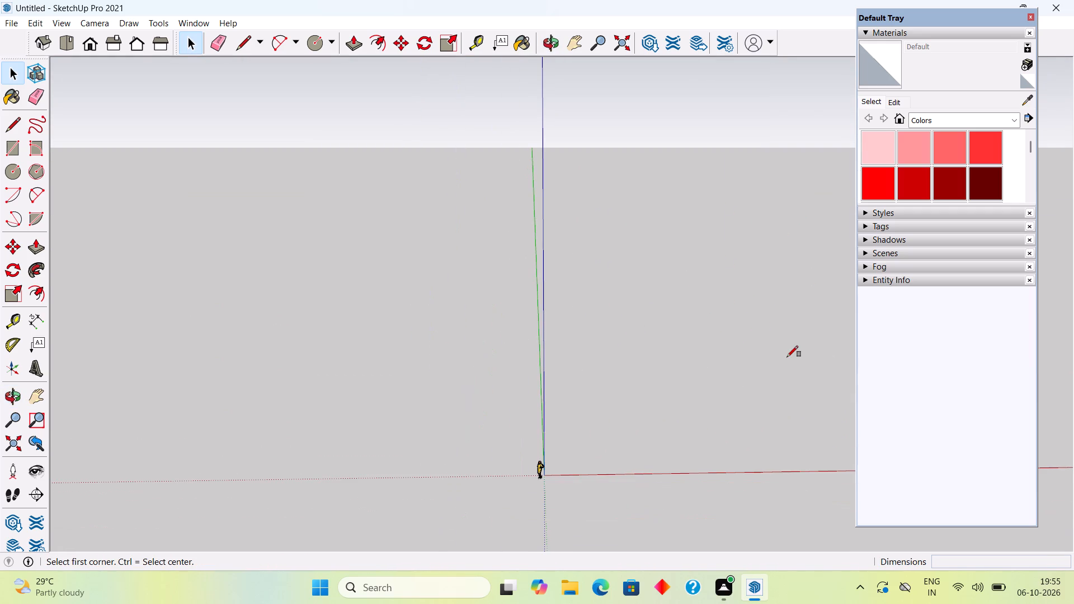
pyautogui.click(594, 352)
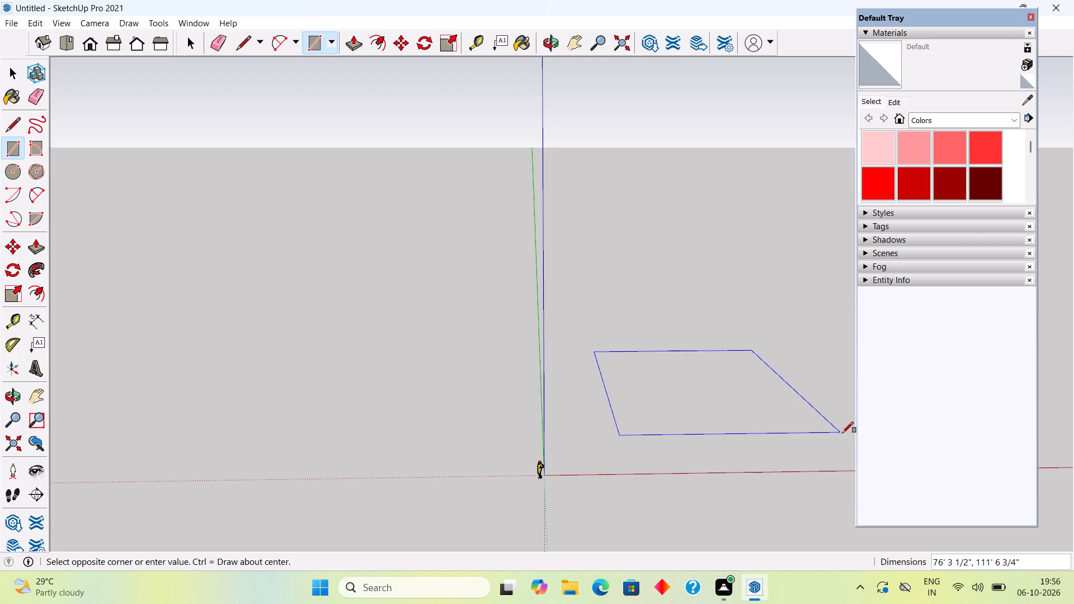
pyautogui.write('12')
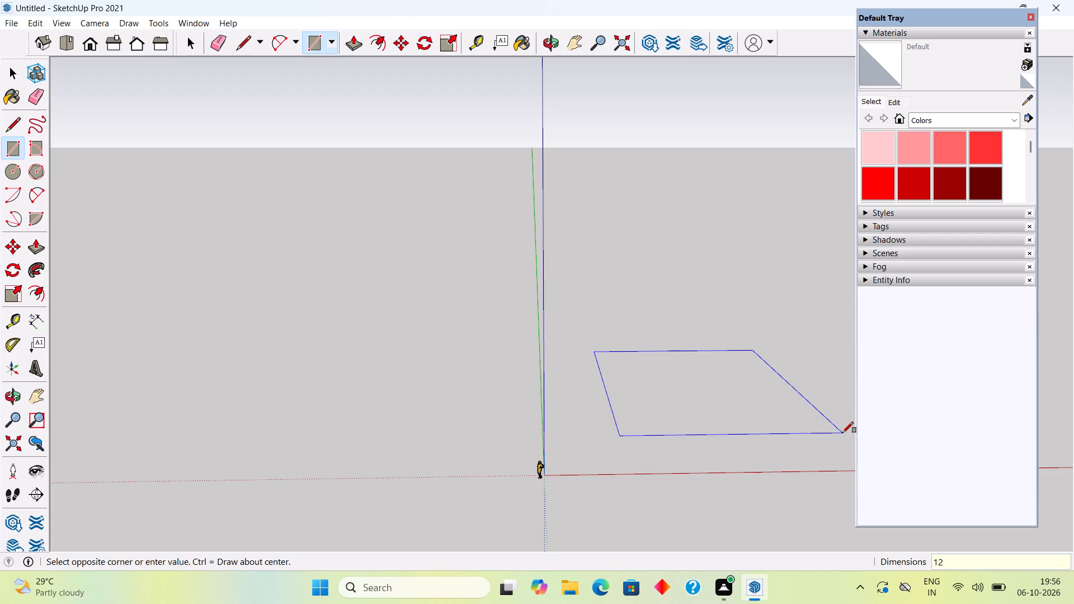
pyautogui.write("',")
pyautogui.write("3'")
pyautogui.press('Return')
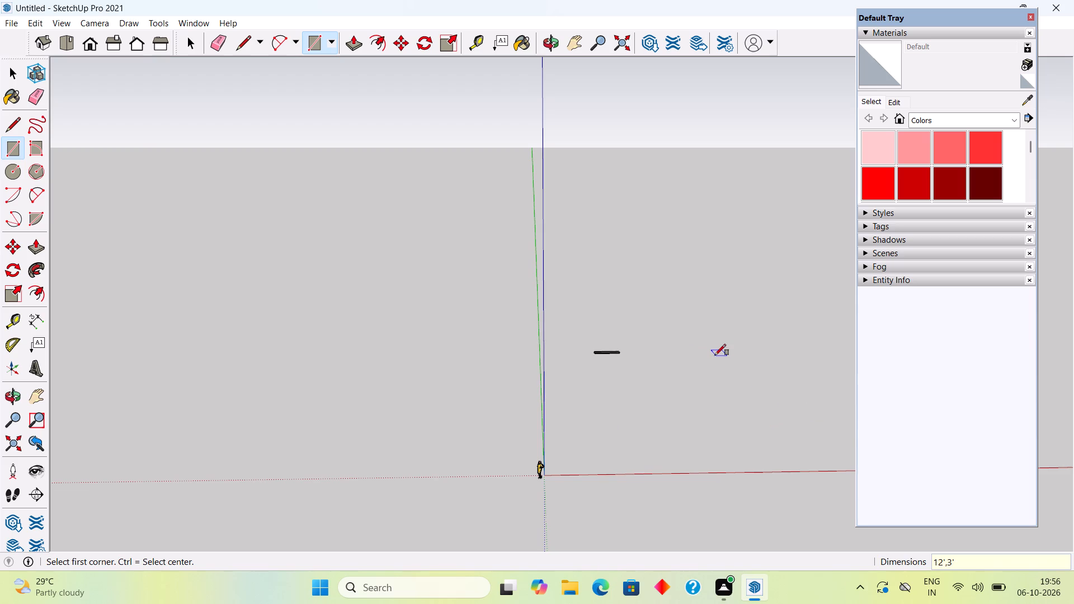
pyautogui.press('space')
# Select the whole rectangle and move it across the ground close to the origin and the scale figure.
pyautogui.moveTo(602, 334); pyautogui.dragTo(568, 493, button='middle')
pyautogui.scroll(-4, 568, 493)
pyautogui.scroll(-3, 555, 354)
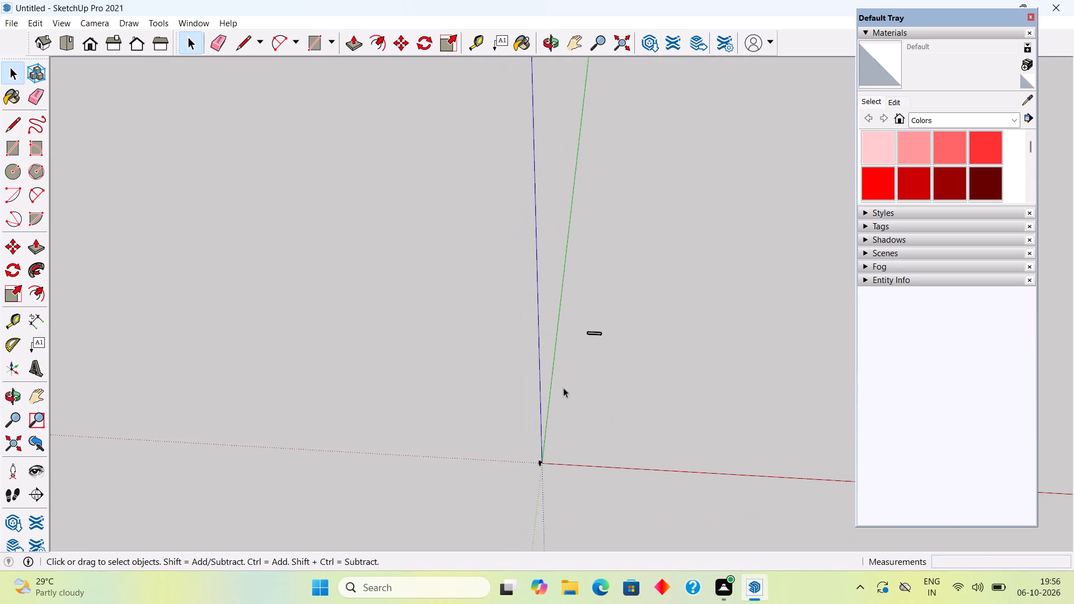
pyautogui.scroll(-7, 563, 388)
pyautogui.moveTo(605, 268); pyautogui.dragTo(602, 573, button='middle')
pyautogui.scroll(7, 596, 256)
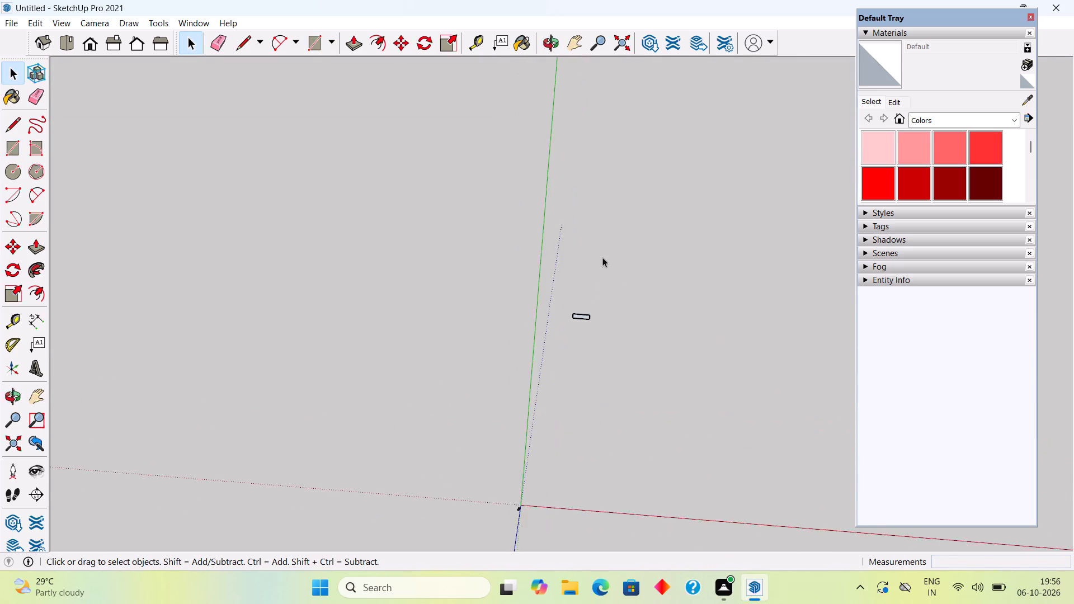
pyautogui.scroll(5, 604, 298)
pyautogui.tripleClick(577, 336)
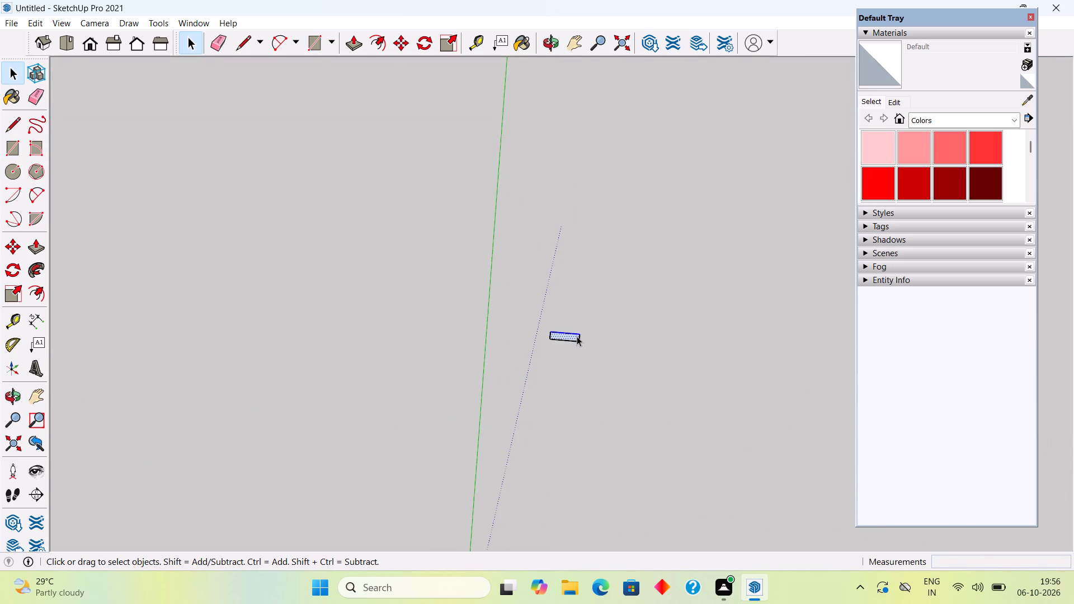
pyautogui.press('m')
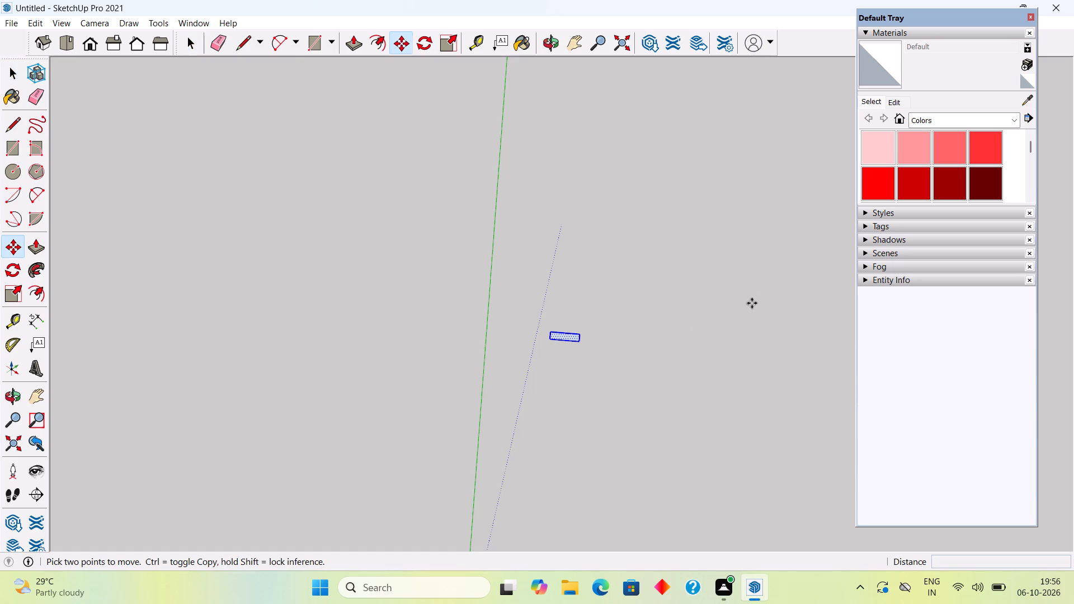
pyautogui.moveTo(583, 339); pyautogui.dragTo(583, 348)
pyautogui.scroll(-8, 601, 413)
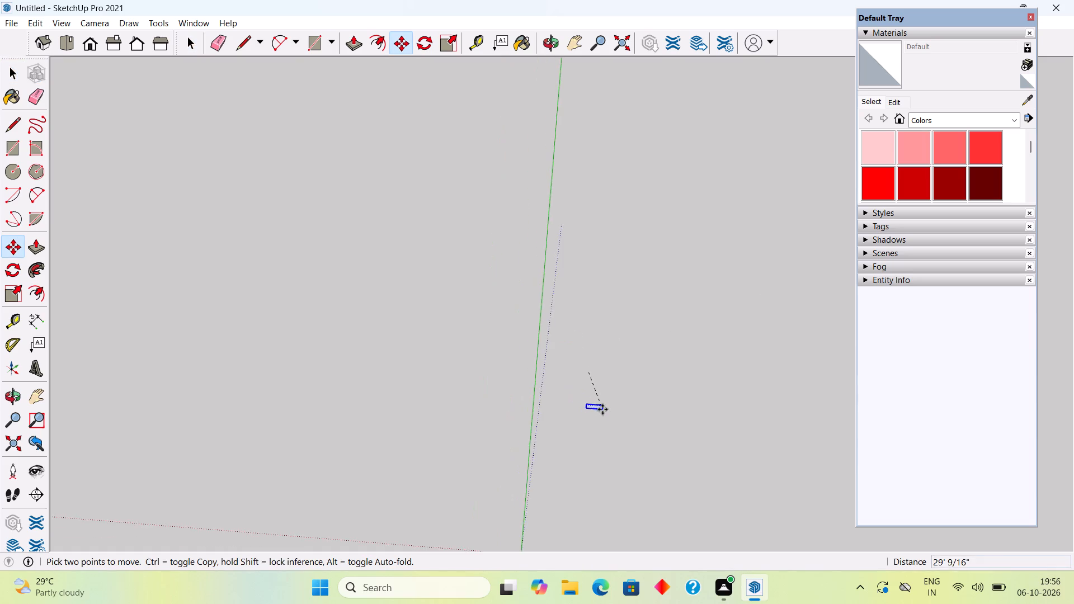
pyautogui.scroll(-7, 602, 409)
pyautogui.moveTo(604, 474); pyautogui.dragTo(619, 249, button='middle')
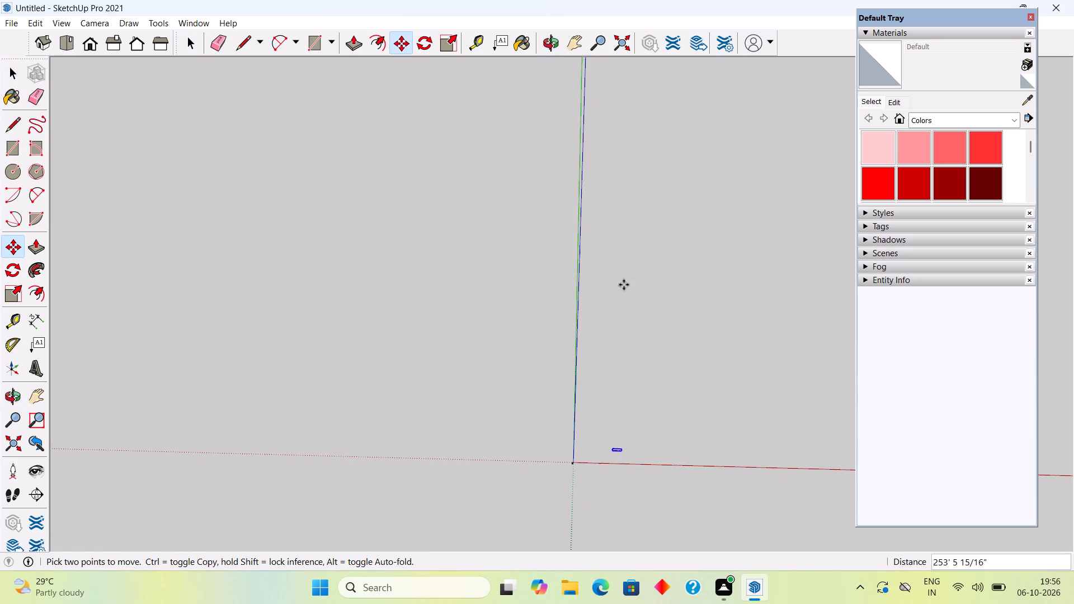
pyautogui.moveTo(606, 473); pyautogui.dragTo(623, 269, button='middle')
pyautogui.scroll(17, 615, 438)
pyautogui.scroll(5, 566, 478)
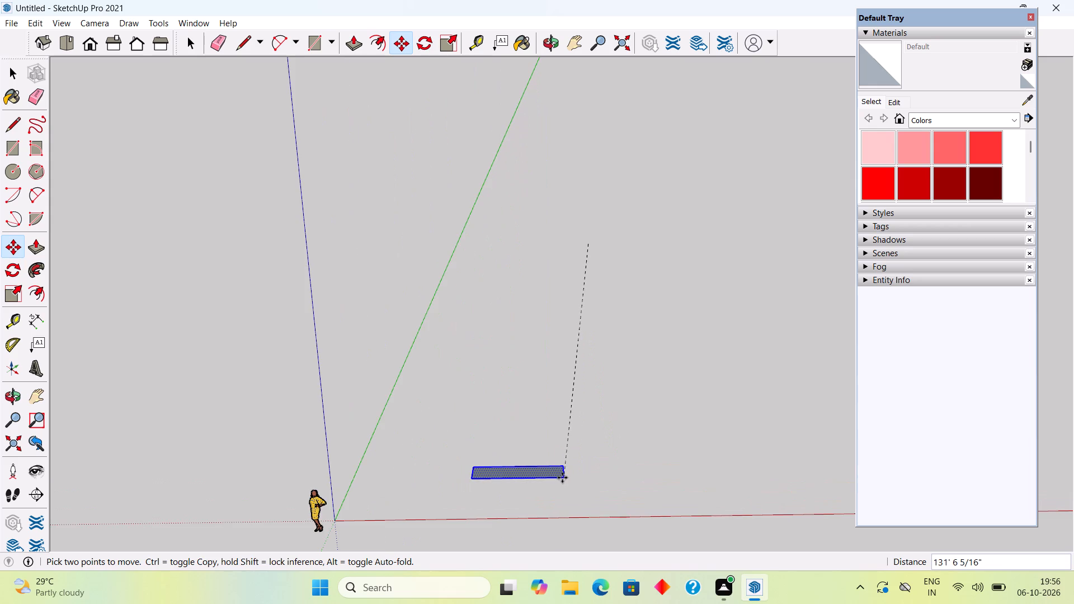
pyautogui.moveTo(558, 469); pyautogui.dragTo(580, 496, button='middle')
pyautogui.click(545, 490)
pyautogui.press('space')
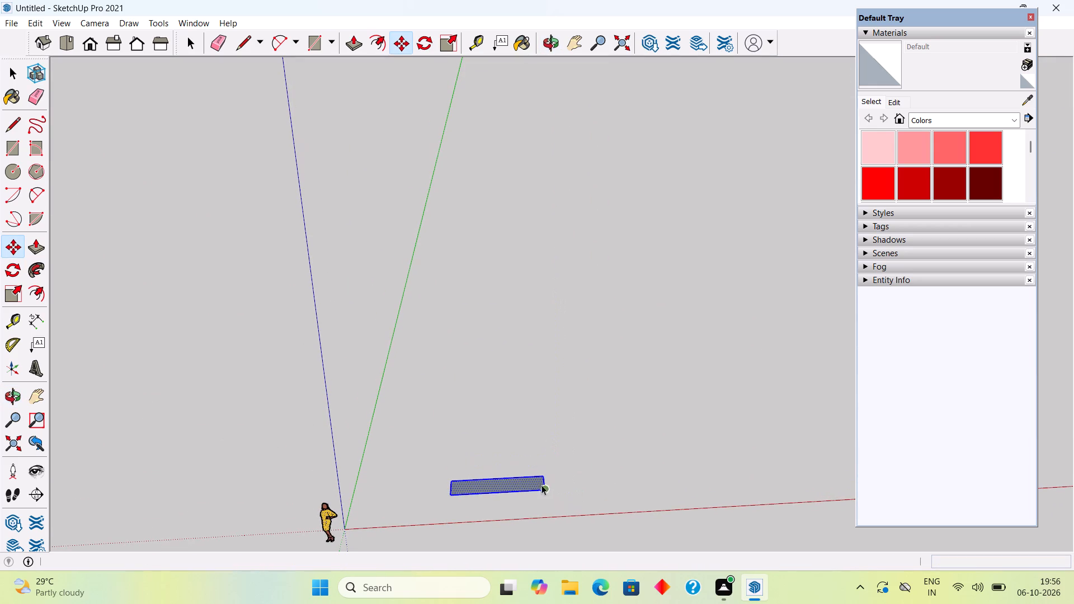
# Move the selected rectangle about 8' 5" closer to the scale figure, keeping it beyond the red axis.
pyautogui.scroll(6, 500, 501)
pyautogui.scroll(-6, 500, 499)
pyautogui.moveTo(482, 510); pyautogui.dragTo(483, 408, button='middle')
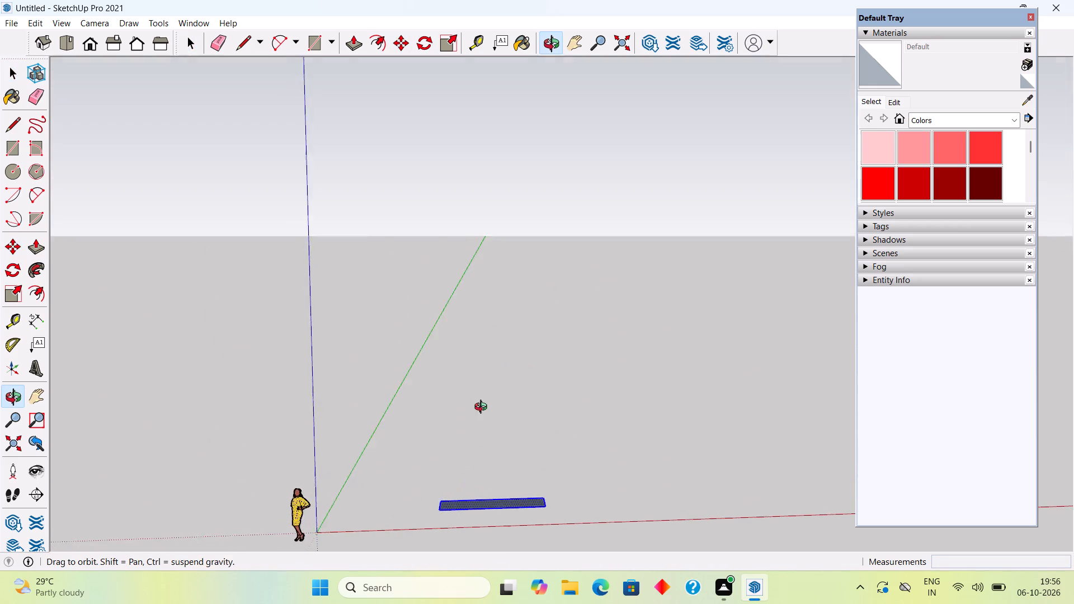
pyautogui.moveTo(483, 408); pyautogui.dragTo(486, 446, button='middle')
pyautogui.scroll(-7, 486, 445)
pyautogui.scroll(14, 485, 521)
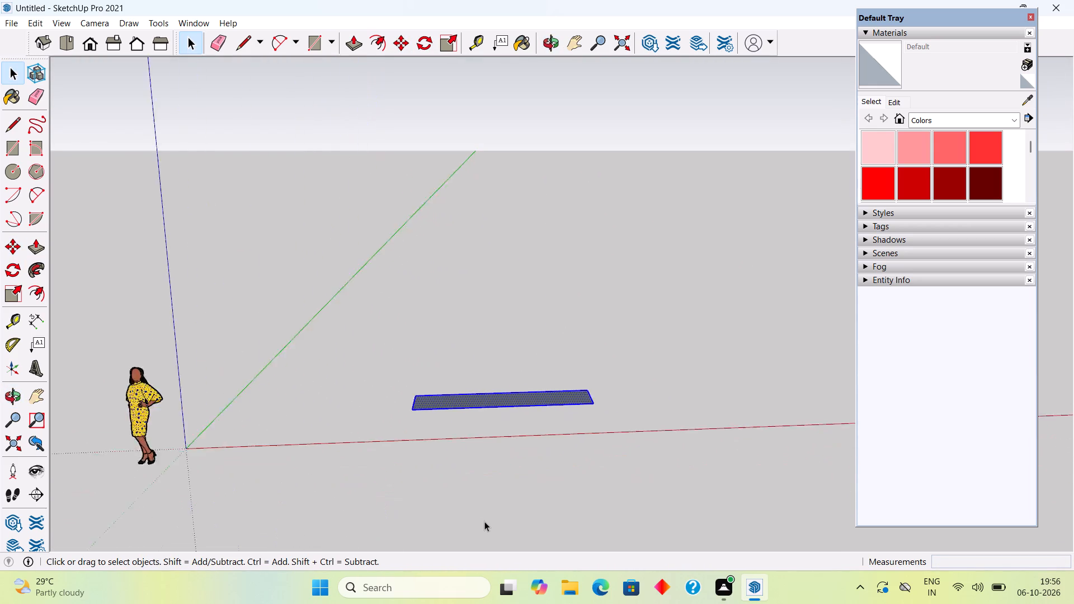
pyautogui.scroll(4, 484, 521)
pyautogui.scroll(-5, 484, 517)
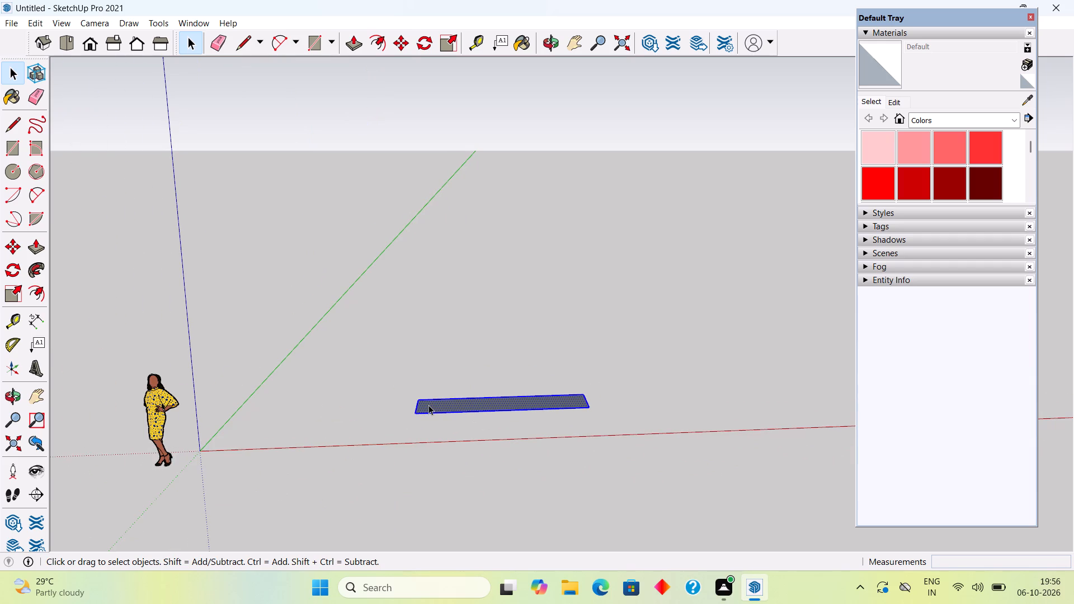
pyautogui.press('m')
pyautogui.moveTo(427, 405); pyautogui.dragTo(411, 408)
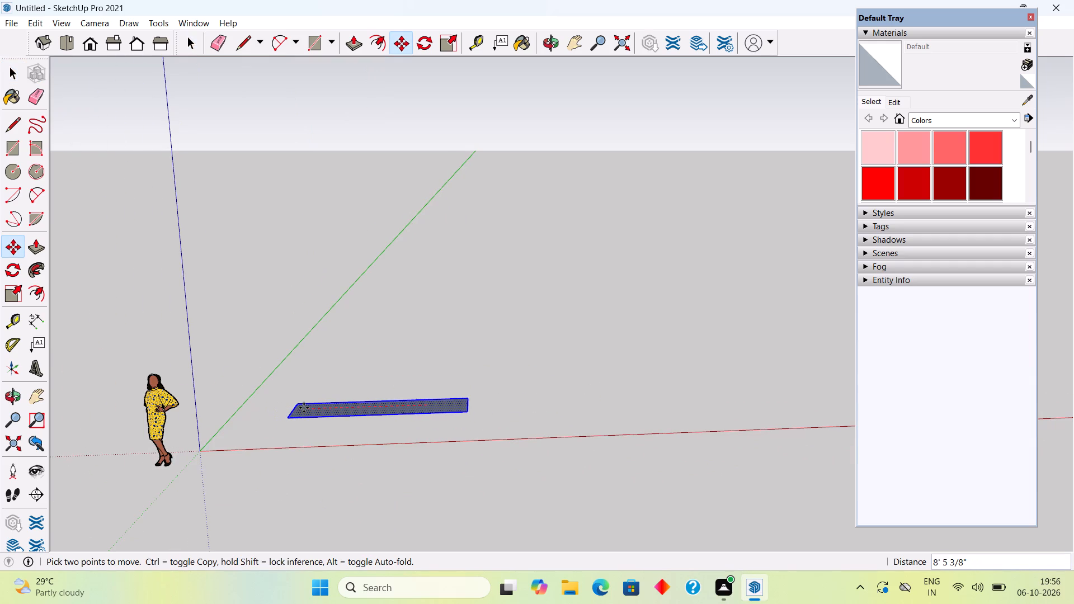
pyautogui.click(304, 408)
pyautogui.press('space')
# Push/Pull the rectangle's face upward 1' into a solid slab.
pyautogui.moveTo(348, 417); pyautogui.dragTo(359, 484, button='middle')
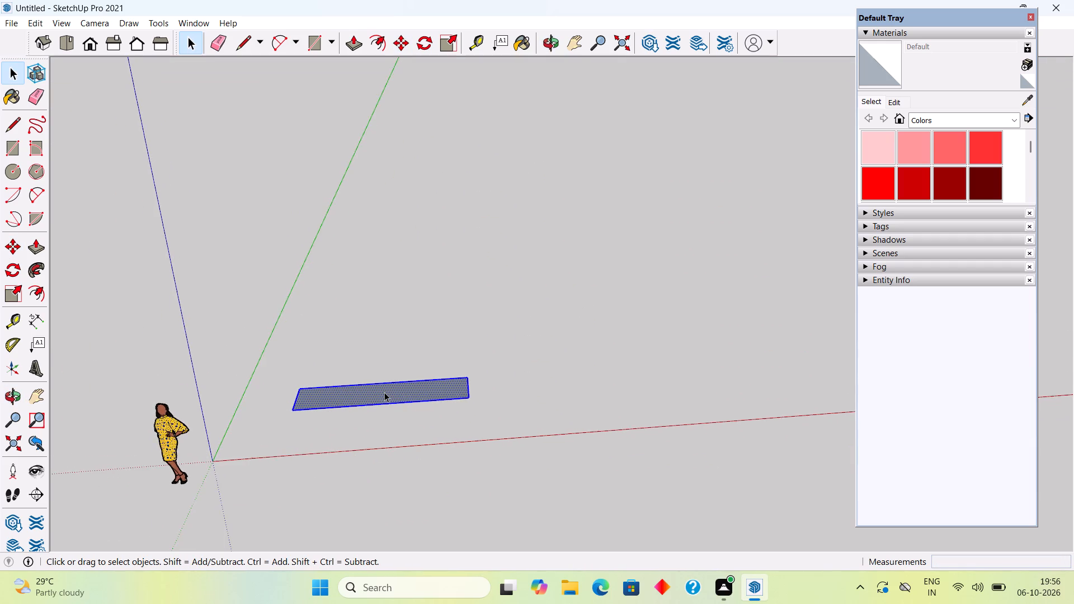
pyautogui.scroll(10, 385, 392)
pyautogui.moveTo(381, 368); pyautogui.dragTo(385, 547, button='middle')
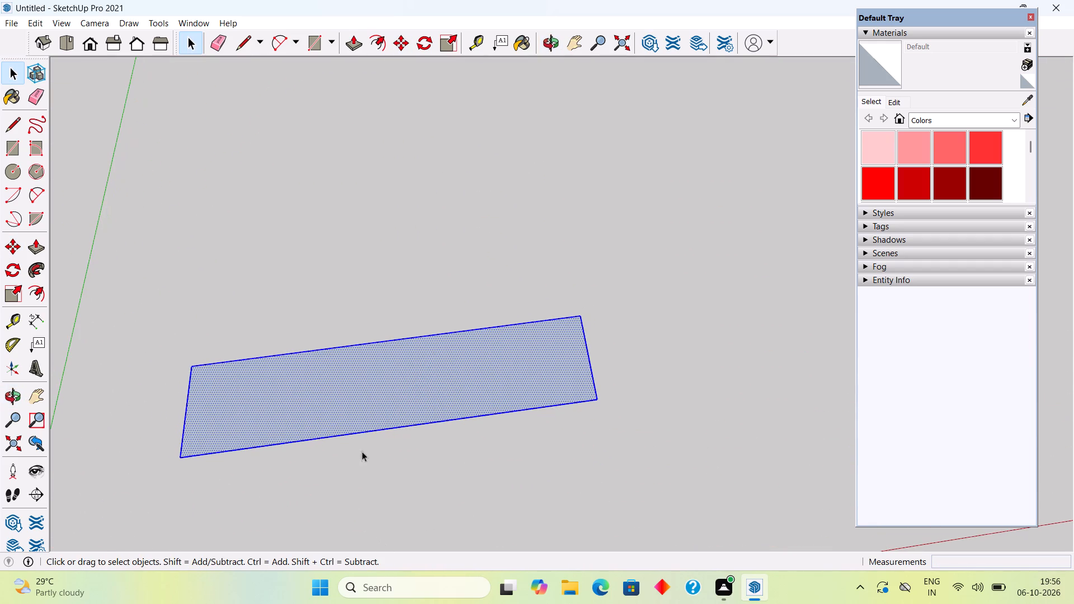
pyautogui.scroll(4, 357, 423)
pyautogui.moveTo(364, 360); pyautogui.dragTo(370, 545, button='middle')
pyautogui.scroll(5, 336, 389)
pyautogui.scroll(-1, 336, 389)
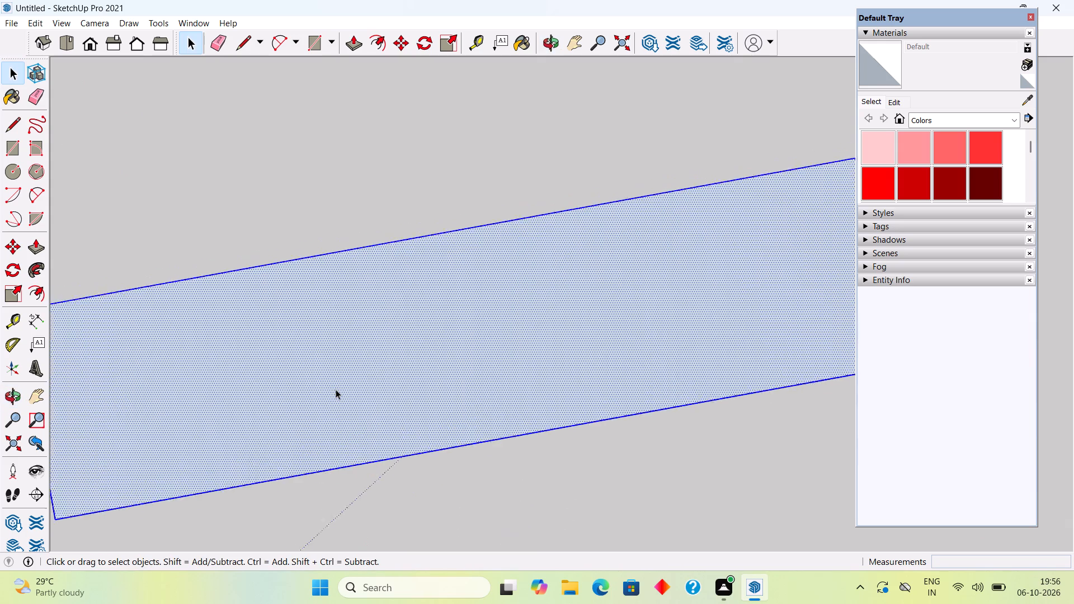
pyautogui.scroll(-4, 336, 389)
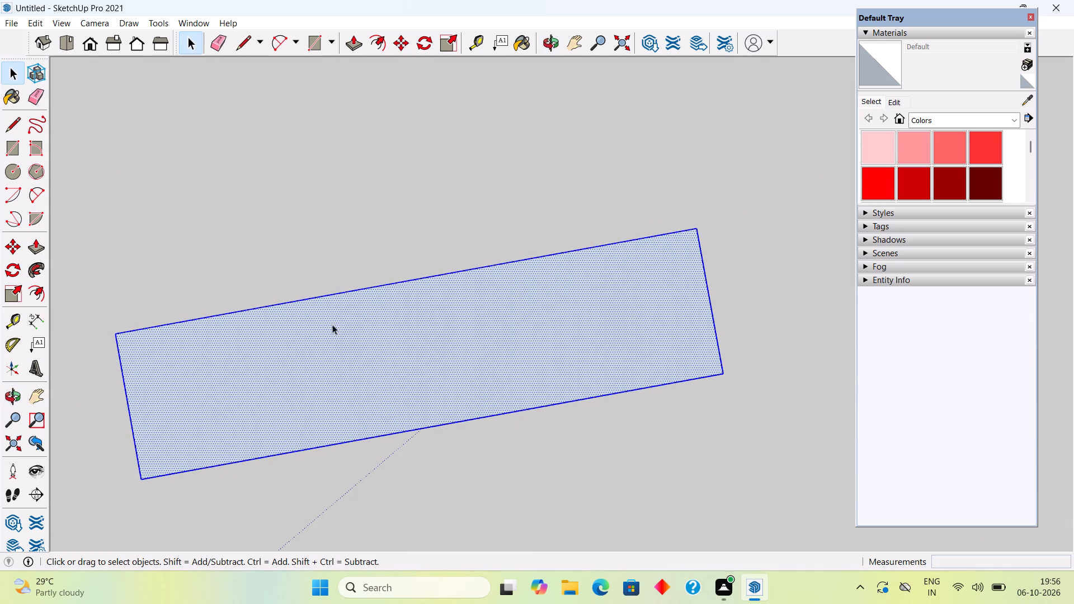
pyautogui.press('p')
pyautogui.click(342, 383)
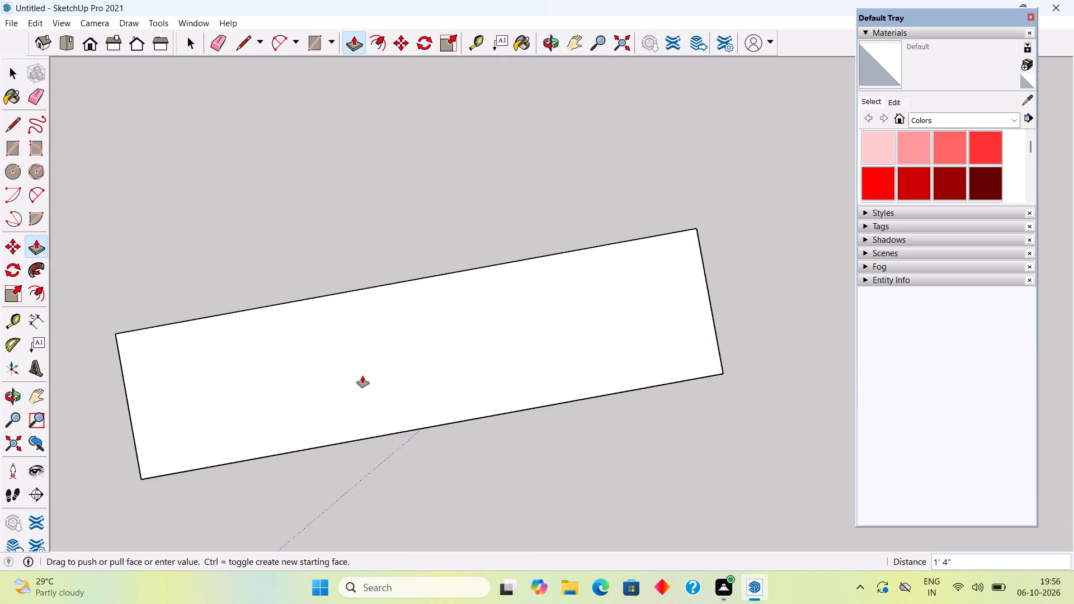
pyautogui.moveTo(373, 366); pyautogui.dragTo(356, 167, button='middle')
pyautogui.scroll(-1, 373, 360)
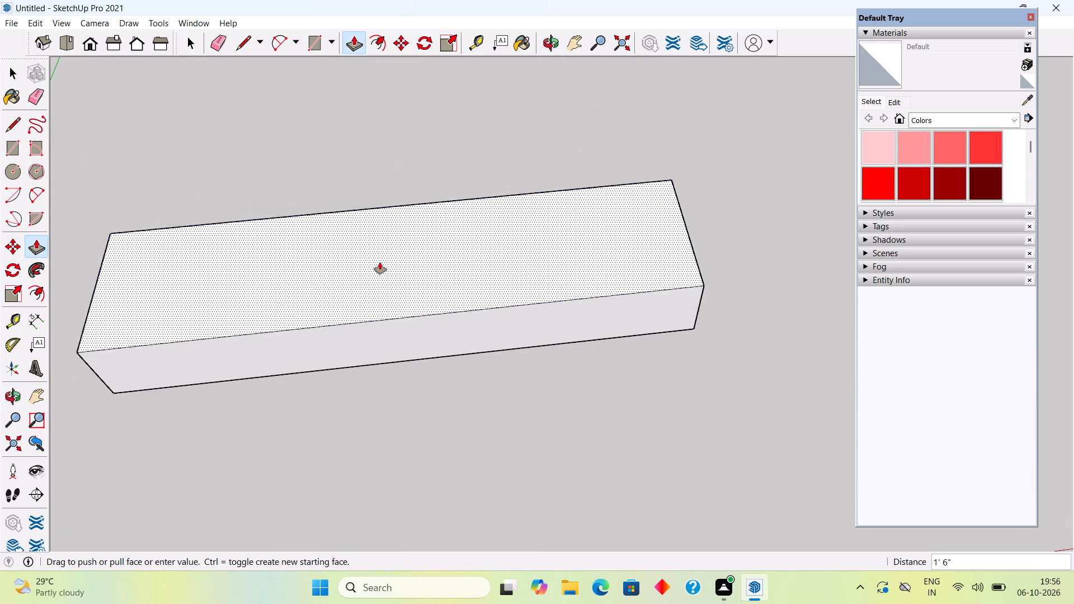
pyautogui.write("1'")
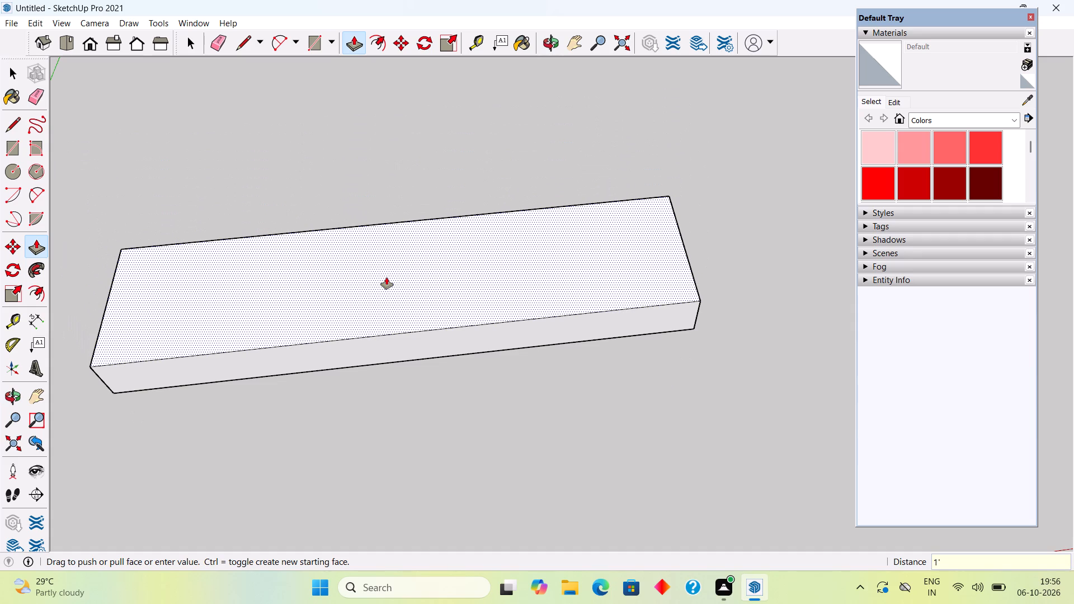
pyautogui.press('Return')
pyautogui.press('space')
# Select all of the slab's geometry and make it a group.
pyautogui.scroll(-1, 414, 356)
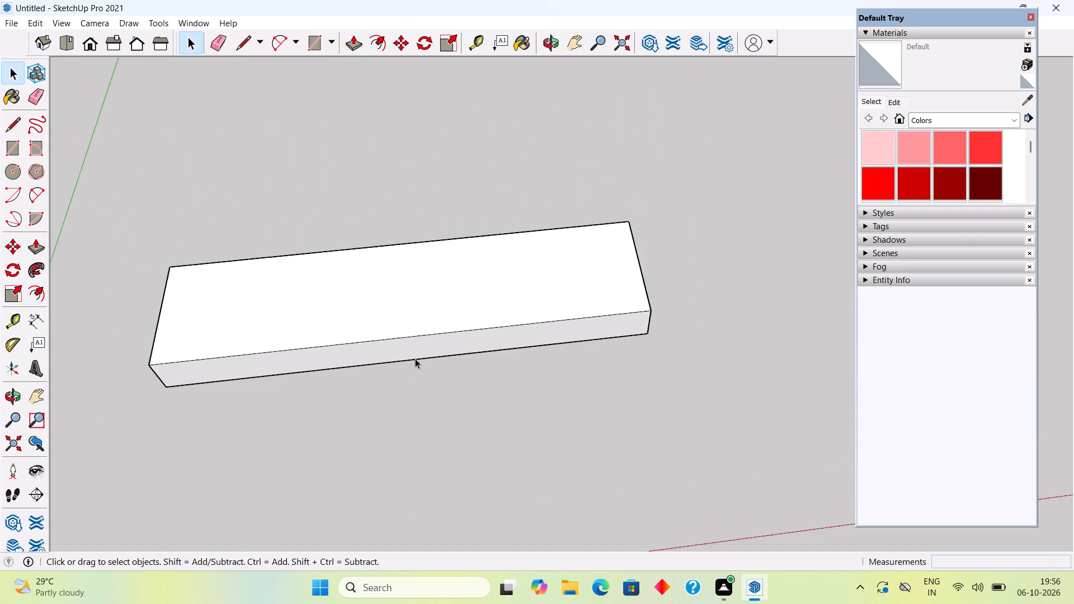
pyautogui.scroll(-9, 415, 358)
pyautogui.moveTo(434, 391); pyautogui.dragTo(494, 345, button='middle')
pyautogui.tripleClick(434, 369)
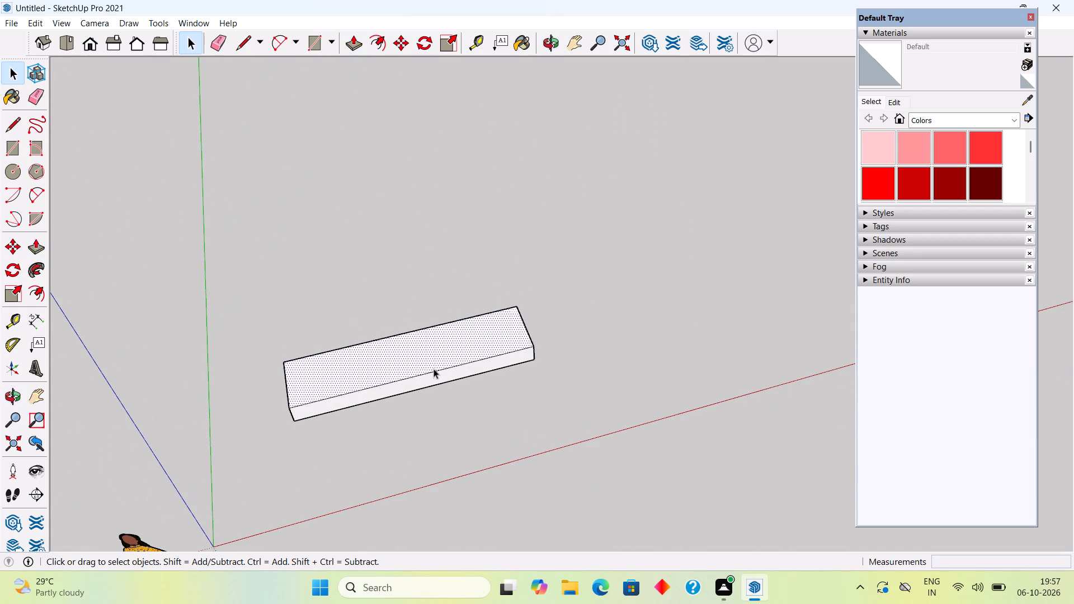
pyautogui.rightClick(434, 369)
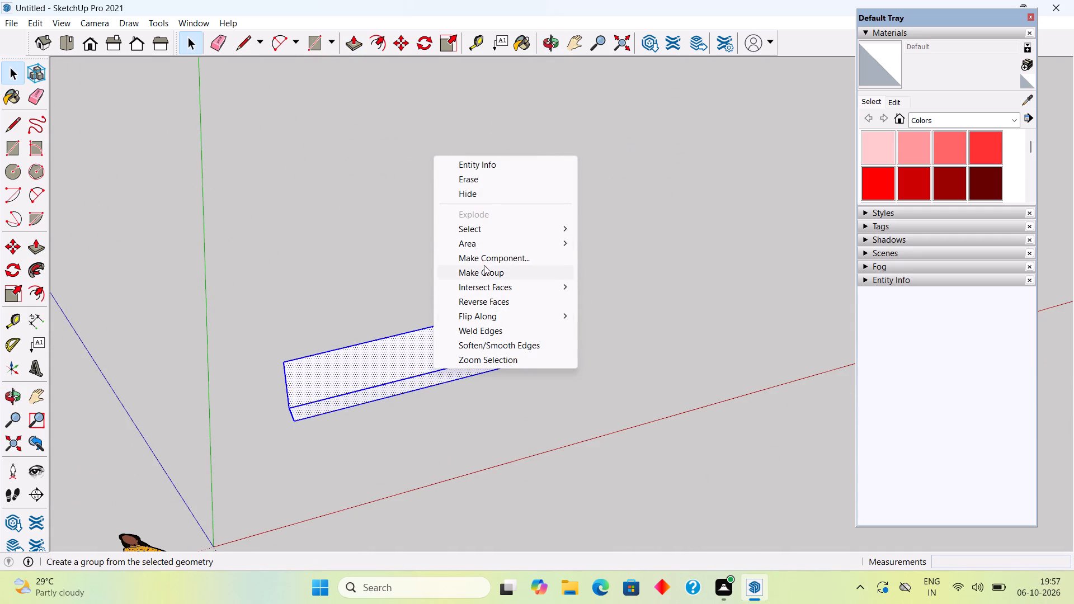
pyautogui.click(484, 273)
# Inside the slab group, Push/Pull the top face down by 6".
pyautogui.tripleClick(491, 342)
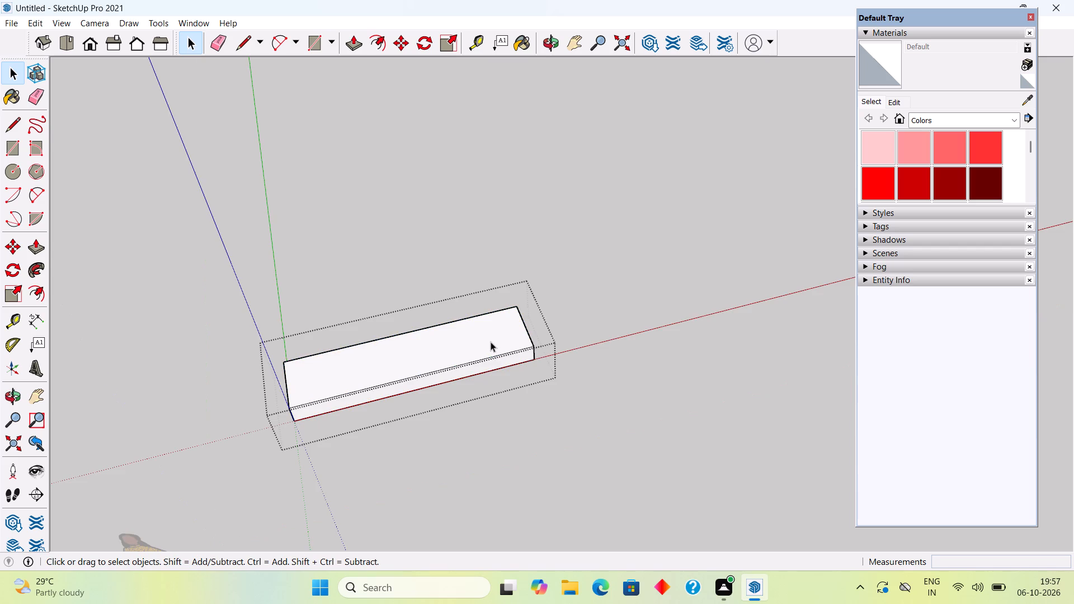
pyautogui.press('p')
pyautogui.click(491, 342)
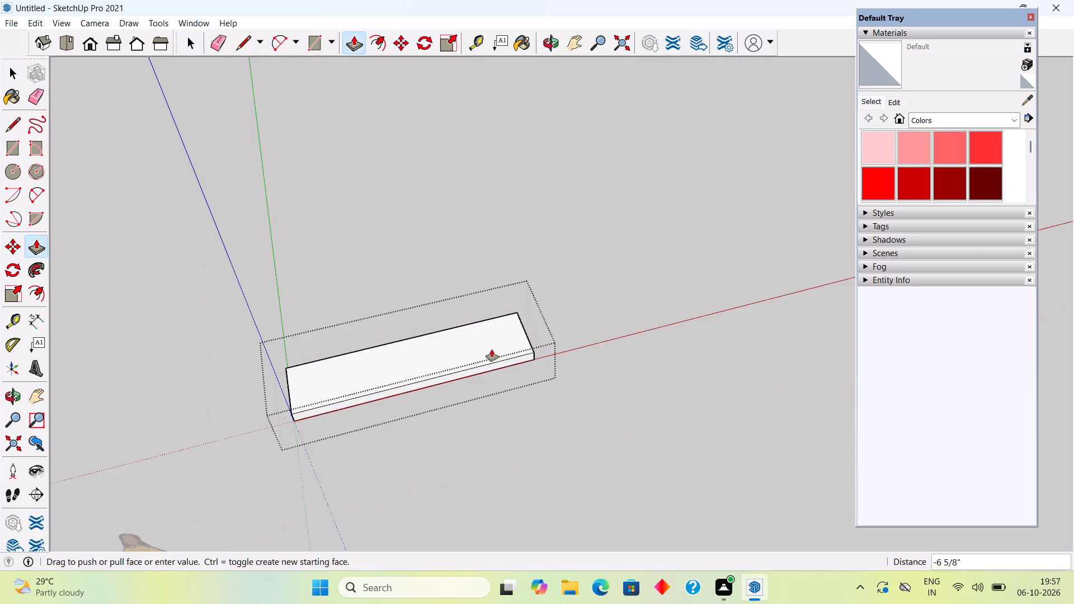
pyautogui.write('6"')
pyautogui.press('Return')
pyautogui.press('space')
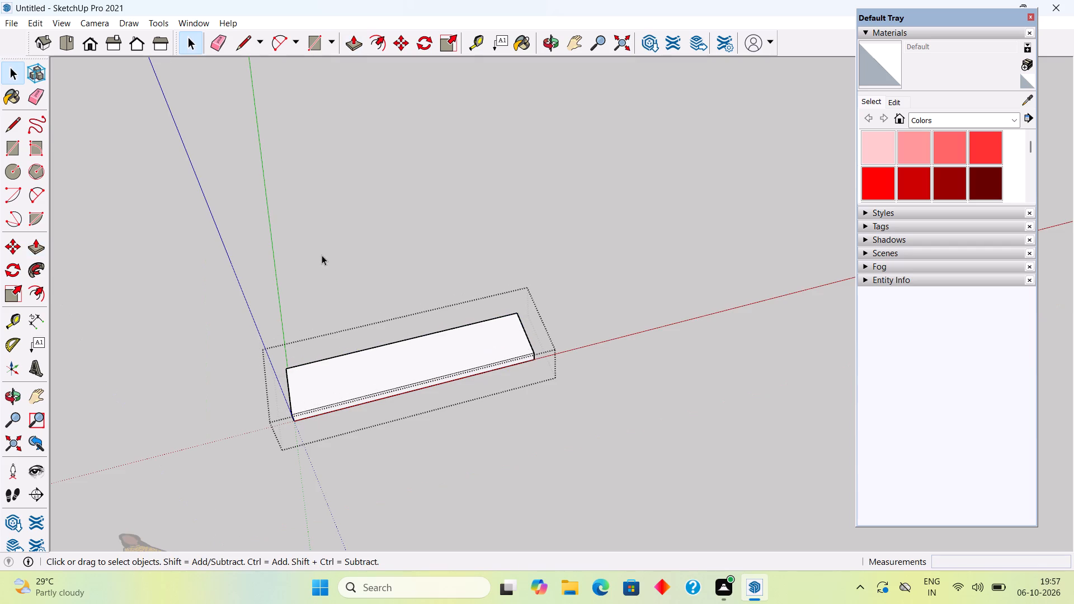
# Place a Tape Measure guide line 9' from the slab's back long edge, toward the front.
pyautogui.click(321, 254)
pyautogui.scroll(3, 320, 474)
pyautogui.scroll(3, 313, 418)
pyautogui.moveTo(409, 358); pyautogui.dragTo(293, 360, button='middle')
pyautogui.moveTo(426, 336); pyautogui.dragTo(471, 462, button='middle')
pyautogui.scroll(3, 465, 252)
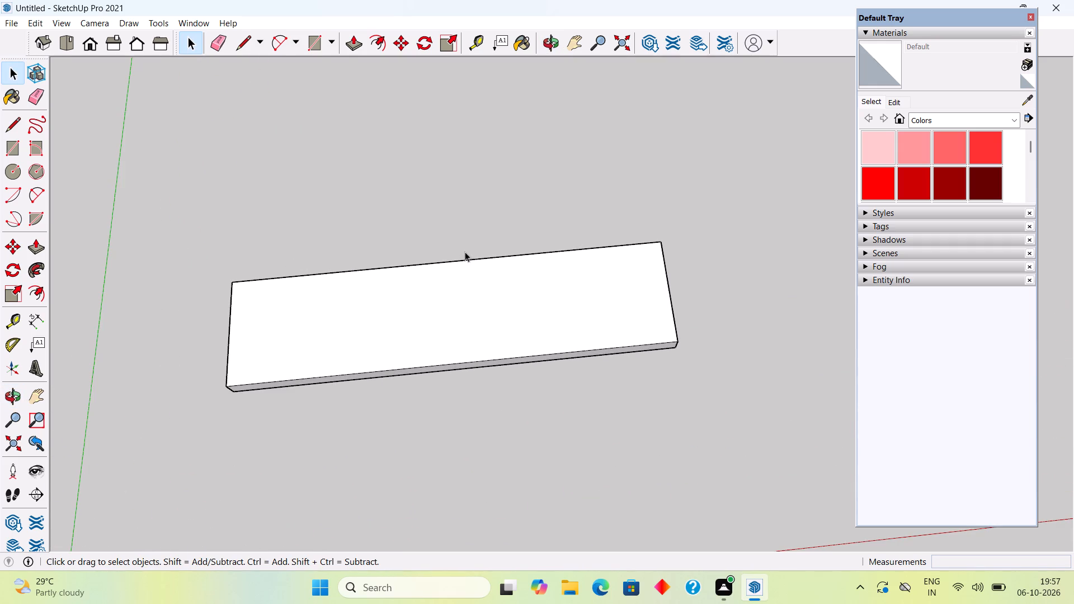
pyautogui.press('t')
pyautogui.click(458, 260)
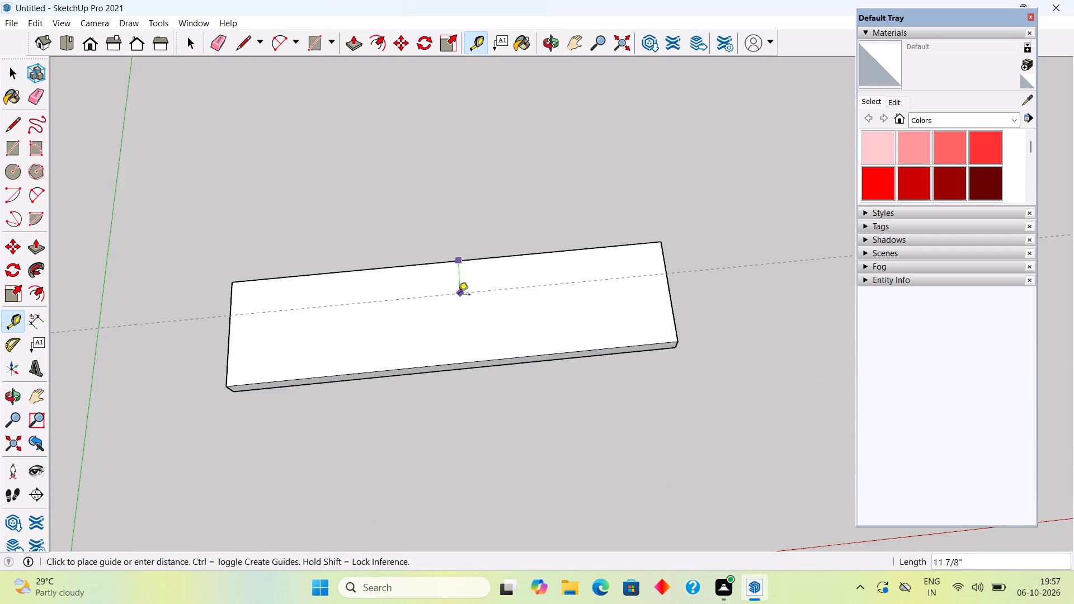
pyautogui.write("9'")
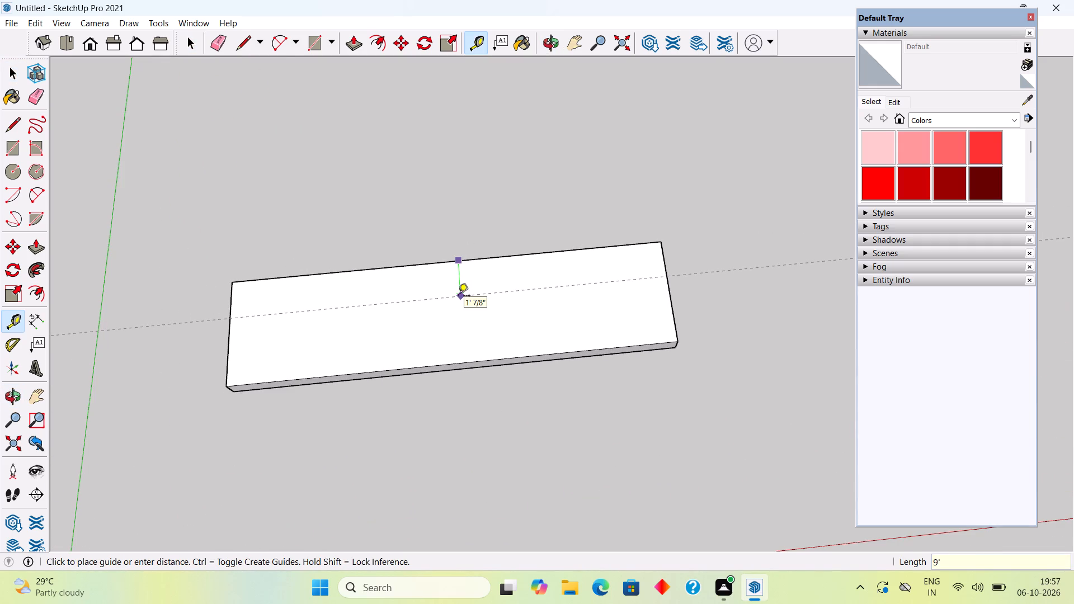
pyautogui.press('Return')
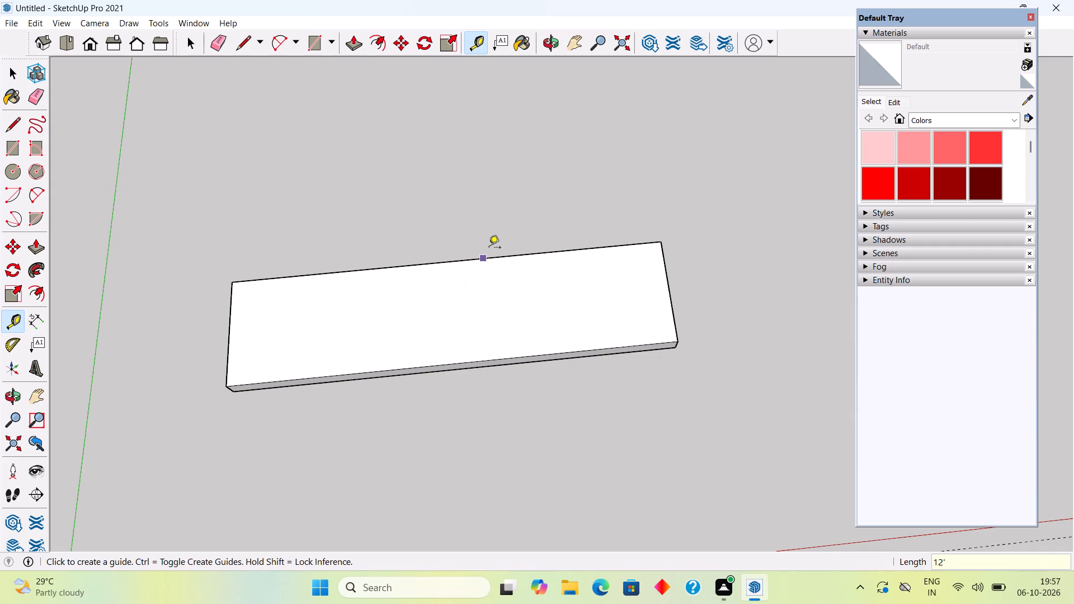
# Place another guide line on the slab's top, 9" in from the back long edge.
pyautogui.click(486, 261)
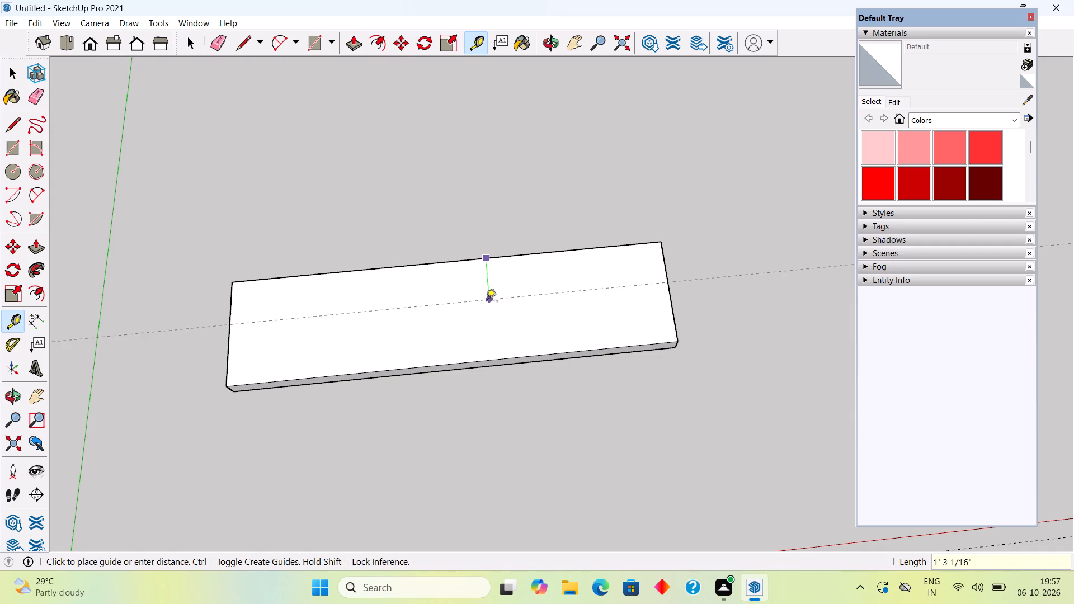
pyautogui.press('9')
pyautogui.hotkey('shift', '"')
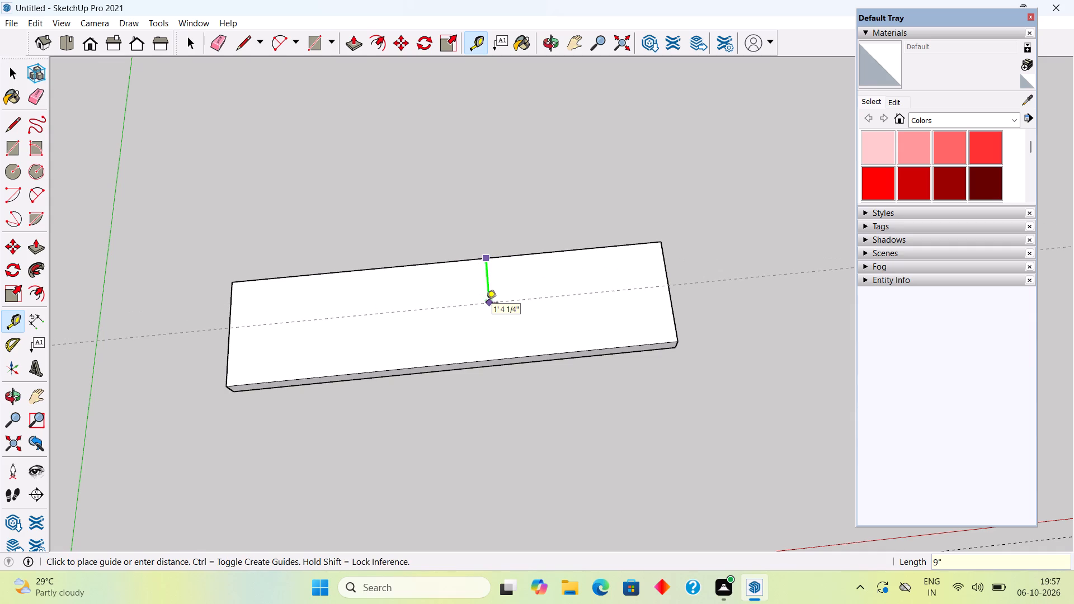
pyautogui.press('Return')
pyautogui.press('space')
# Draw a rectangle over the 9" strip between the slab's back edge and the guide, spanning the full slab length.
pyautogui.write('r')
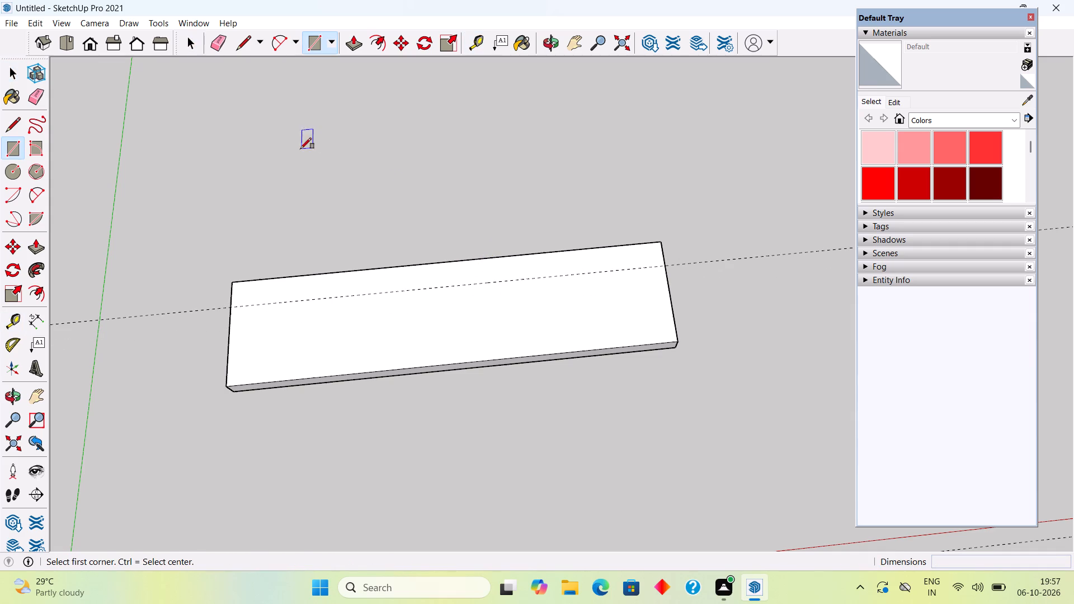
pyautogui.click(232, 283)
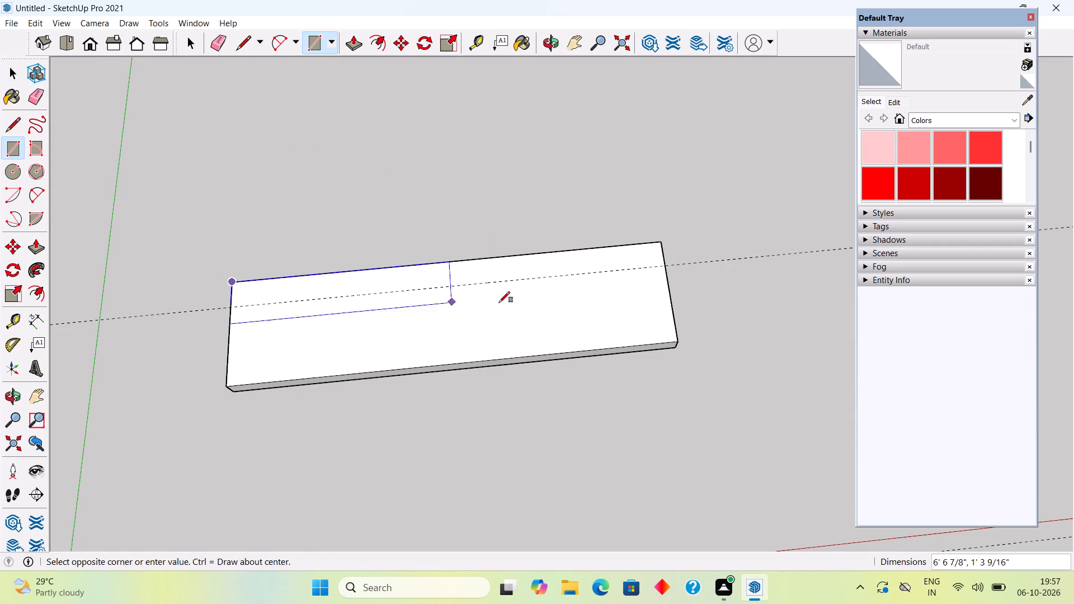
pyautogui.click(665, 266)
pyautogui.press('space')
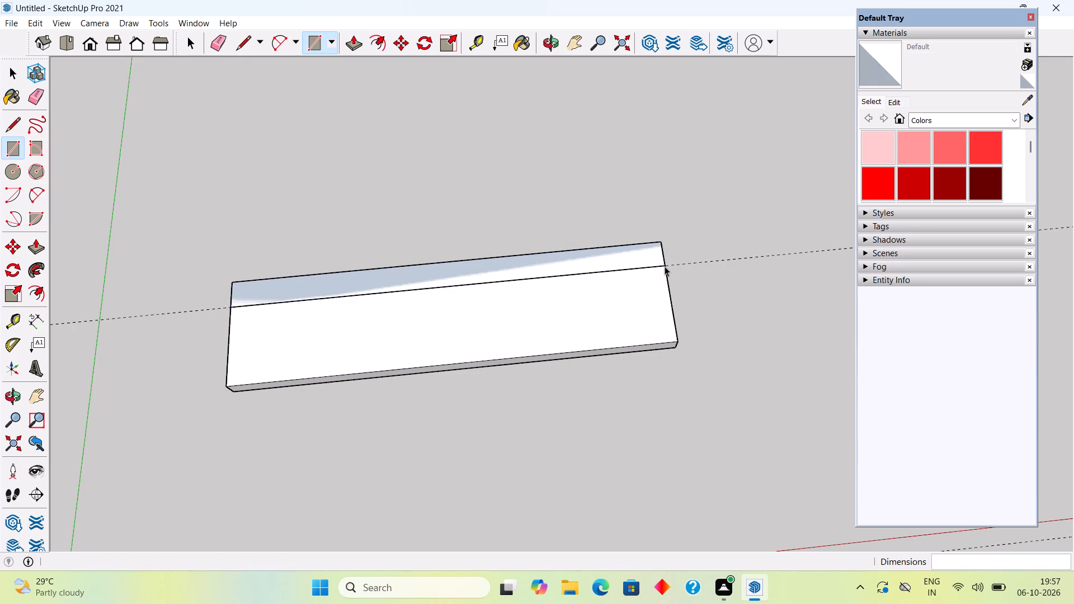
# Push/Pull the 9" strip upward 10' into a wall along the slab's back edge.
pyautogui.press('p')
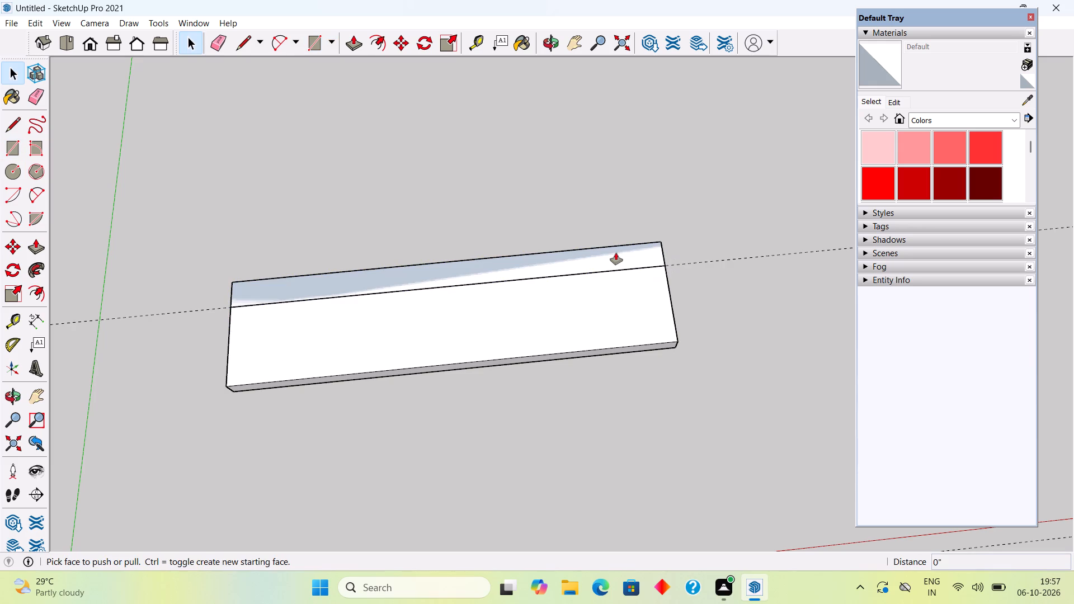
pyautogui.click(616, 253)
pyautogui.write("10'")
pyautogui.press('Return')
pyautogui.press('space')
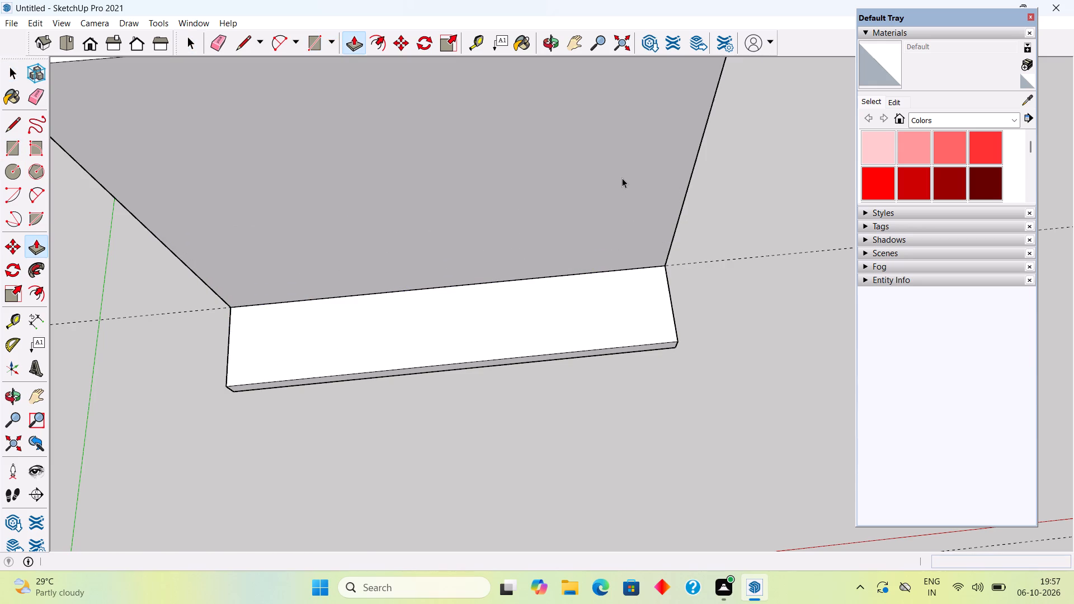
# Select all of the wall's connected geometry and make it a group.
pyautogui.scroll(-9, 622, 178)
pyautogui.tripleClick(618, 175)
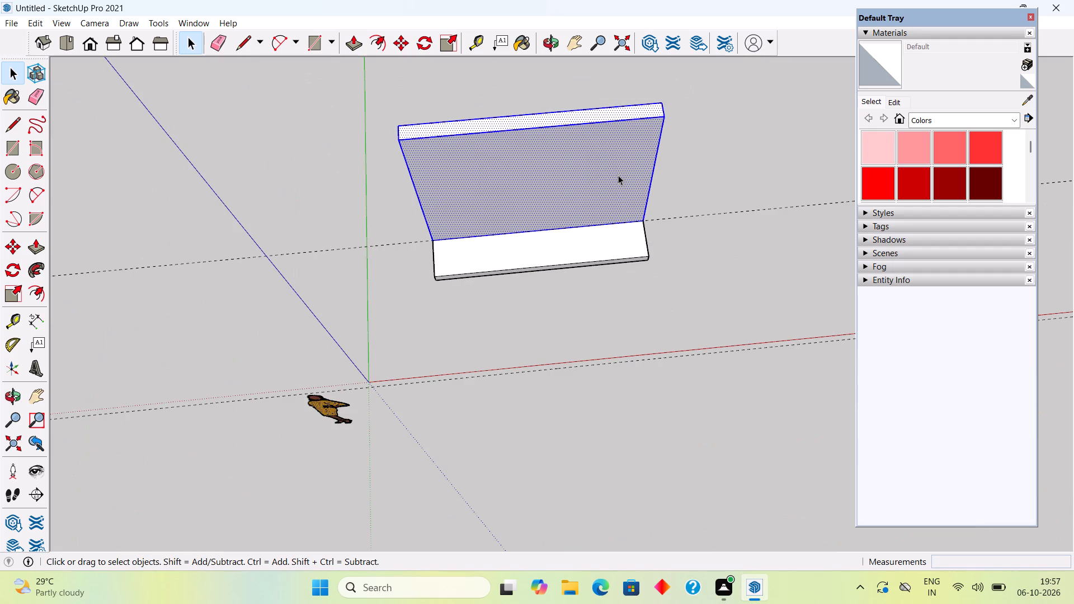
pyautogui.rightClick(618, 175)
pyautogui.click(673, 286)
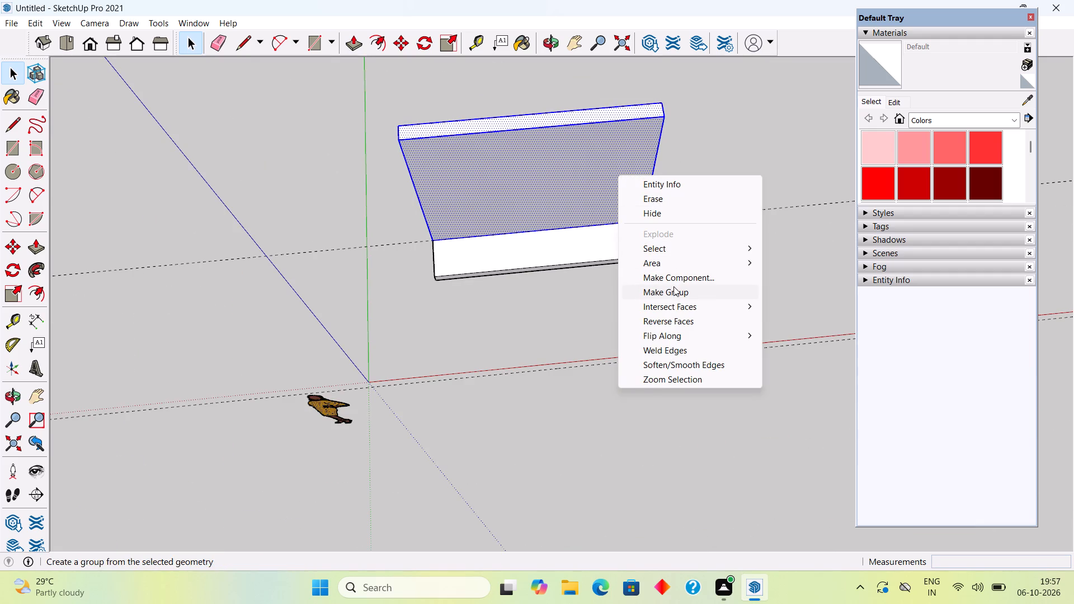
# Inside the slab group, Push/Pull the front long face outward by 5', then leave the group.
pyautogui.moveTo(614, 233); pyautogui.dragTo(577, 106, button='middle')
pyautogui.scroll(6, 521, 313)
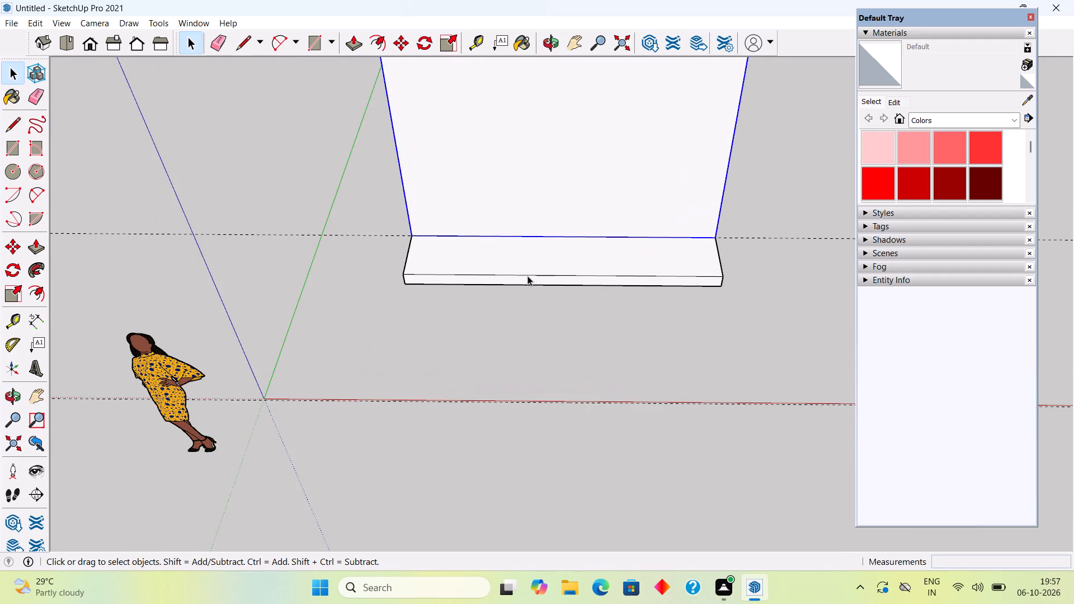
pyautogui.click(531, 284)
pyautogui.scroll(6, 533, 282)
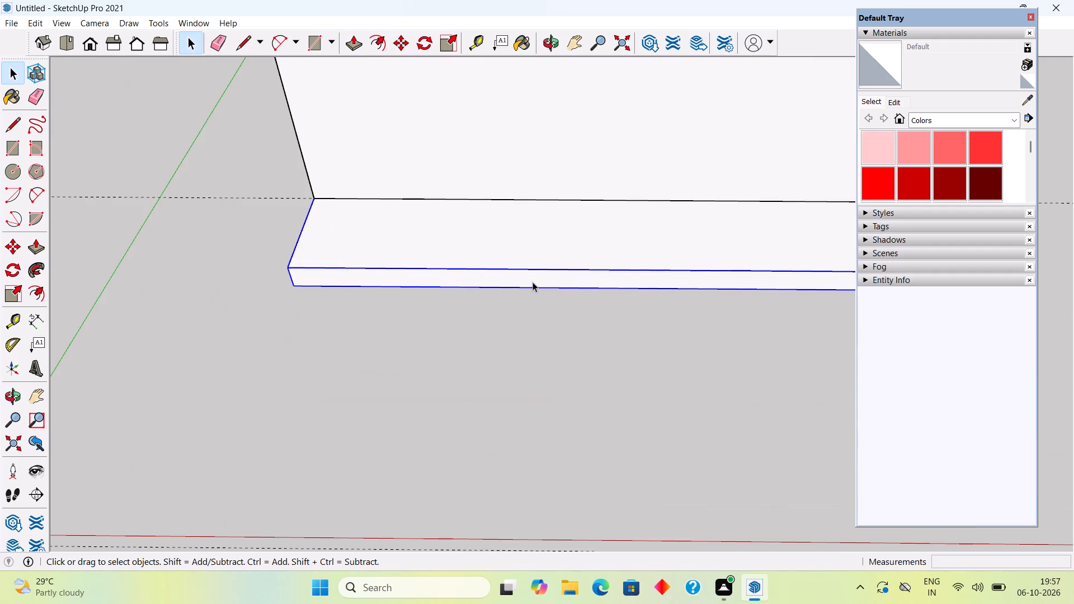
pyautogui.tripleClick(533, 282)
pyautogui.press('p')
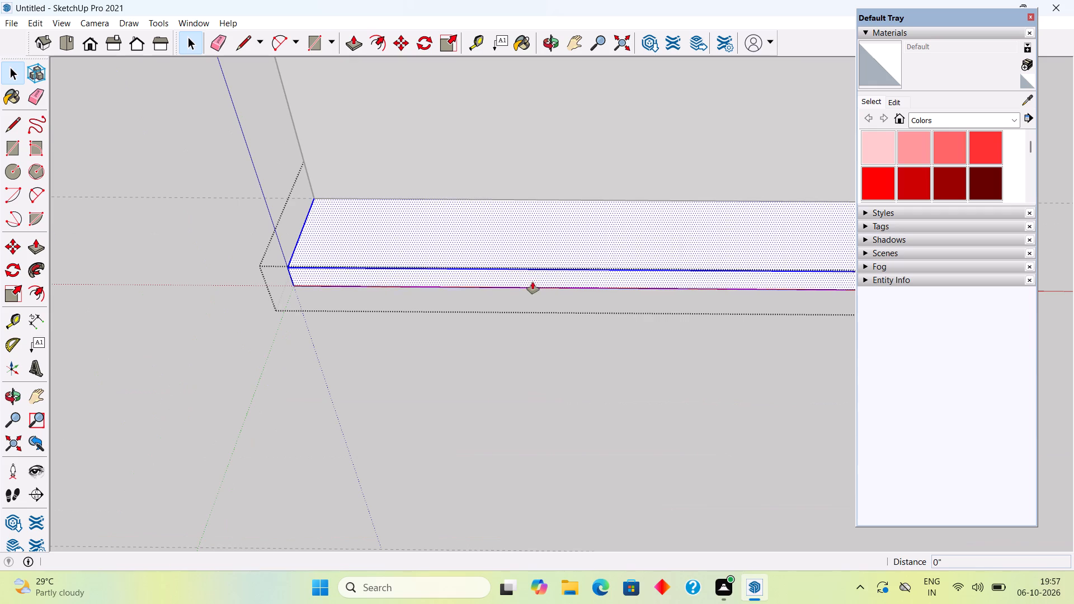
pyautogui.click(541, 275)
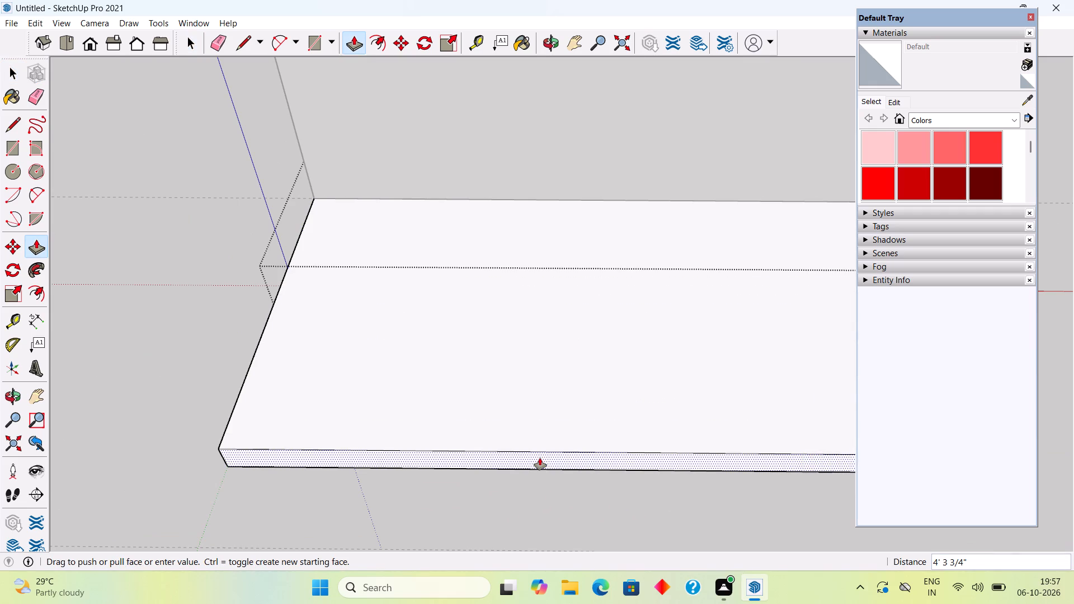
pyautogui.press('2')
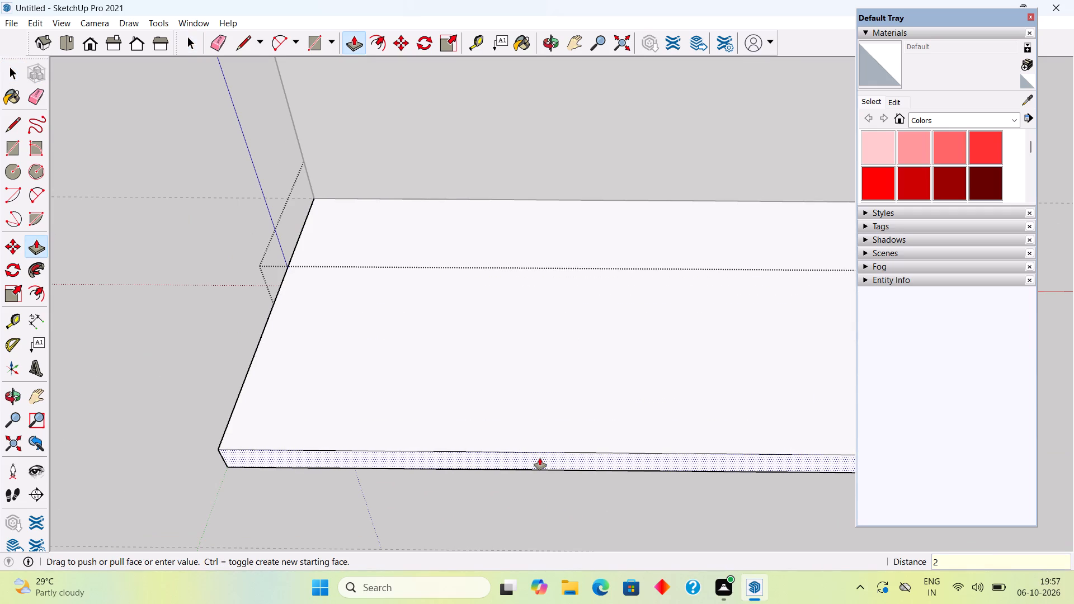
pyautogui.press('BackSpace')
pyautogui.write("5'")
pyautogui.press('Return')
pyautogui.press('space')
pyautogui.scroll(-9, 540, 458)
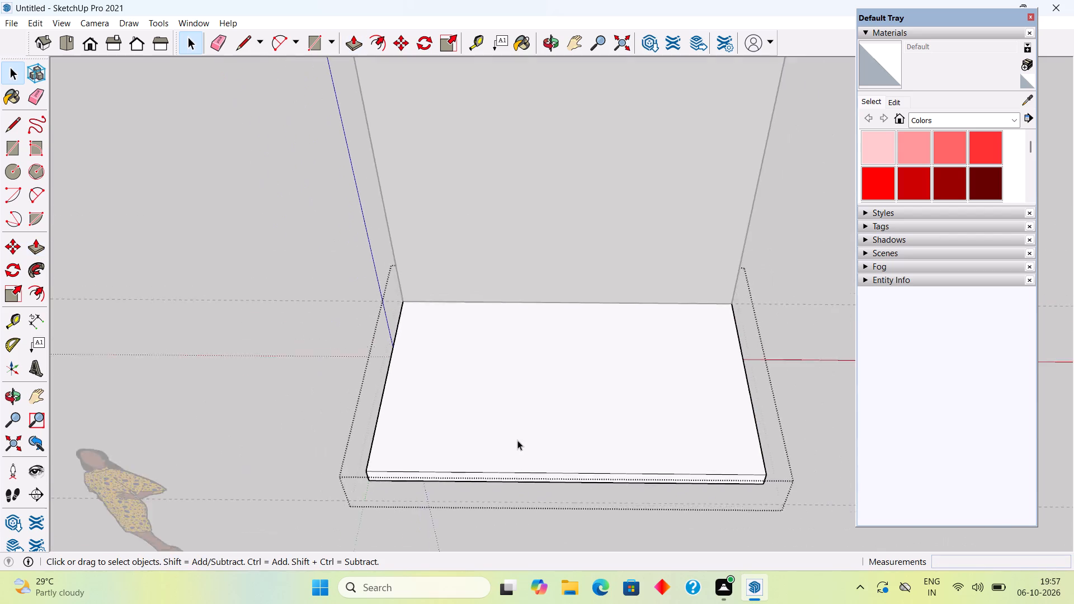
pyautogui.scroll(-2, 517, 440)
pyautogui.click(218, 376)
# Examine the extended slab and the wall from several angles.
pyautogui.moveTo(475, 430); pyautogui.dragTo(616, 465, button='middle')
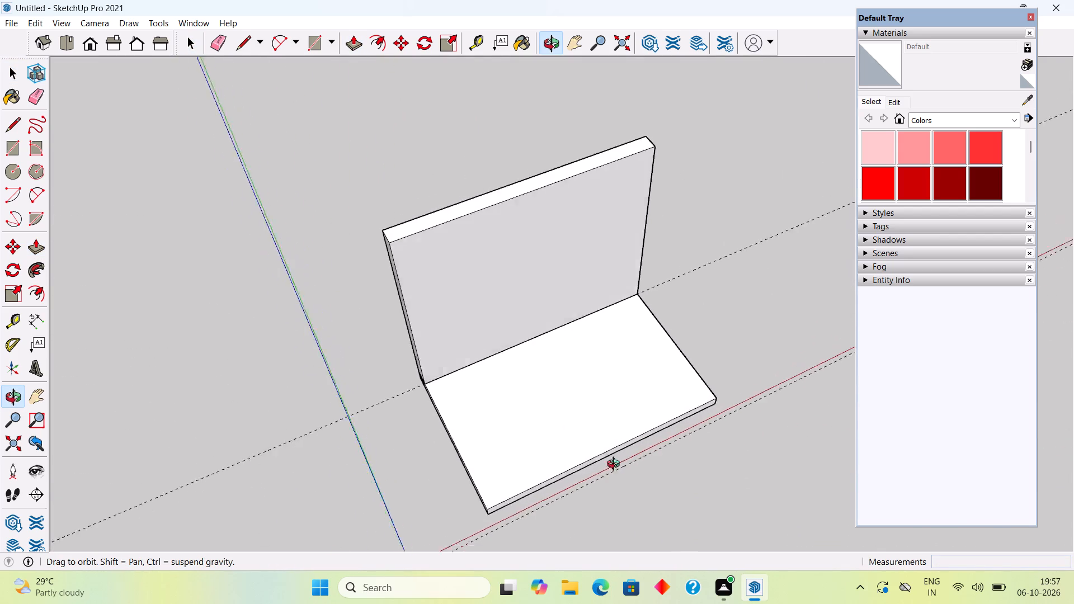
pyautogui.moveTo(616, 465); pyautogui.dragTo(437, 398, button='middle')
pyautogui.scroll(-3, 437, 398)
pyautogui.moveTo(509, 377); pyautogui.dragTo(305, 360, button='middle')
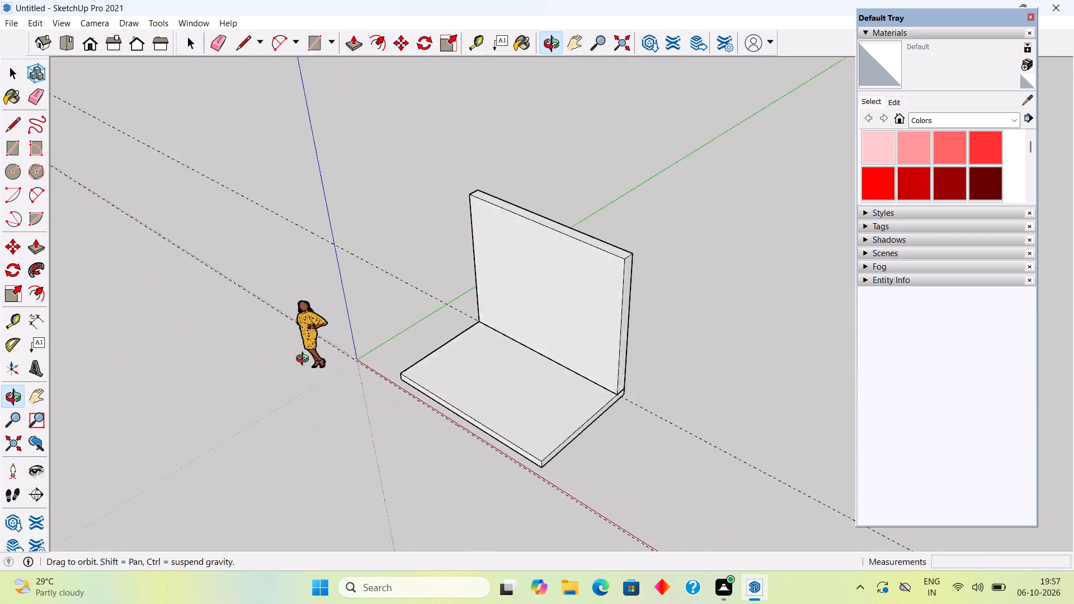
pyautogui.moveTo(305, 360); pyautogui.dragTo(568, 376, button='middle')
pyautogui.scroll(1, 568, 376)
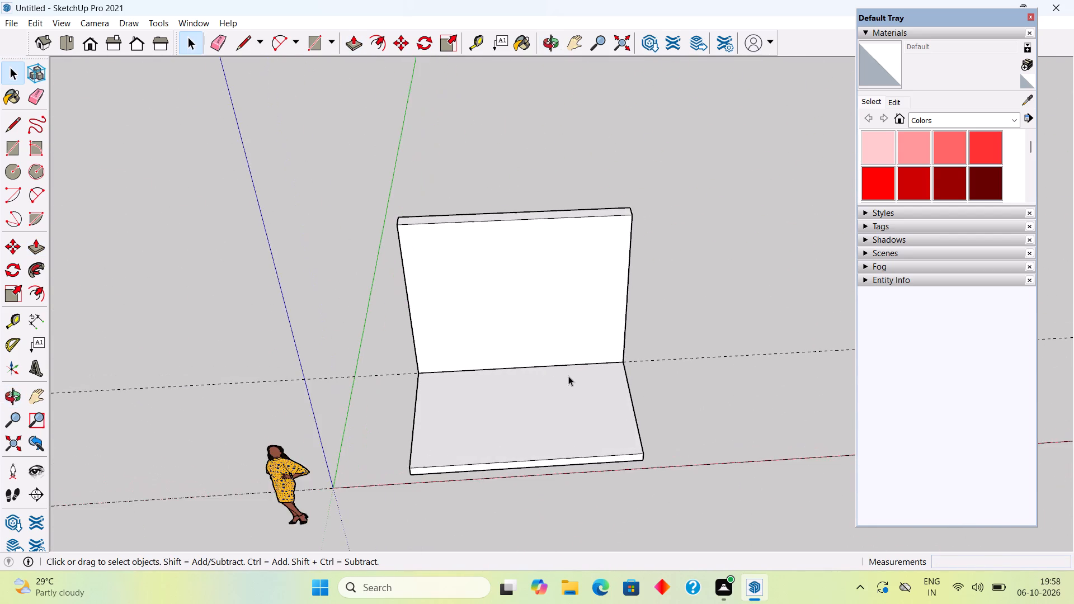
pyautogui.scroll(1, 569, 376)
pyautogui.moveTo(572, 395); pyautogui.dragTo(588, 485, button='middle')
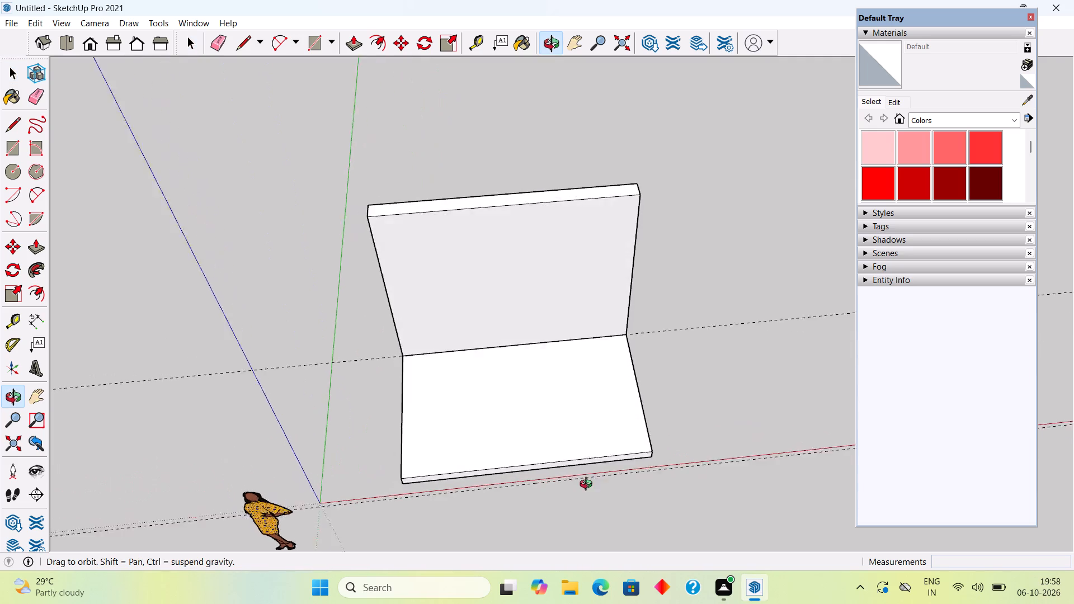
pyautogui.moveTo(588, 485); pyautogui.dragTo(597, 533, button='middle')
pyautogui.scroll(3, 597, 533)
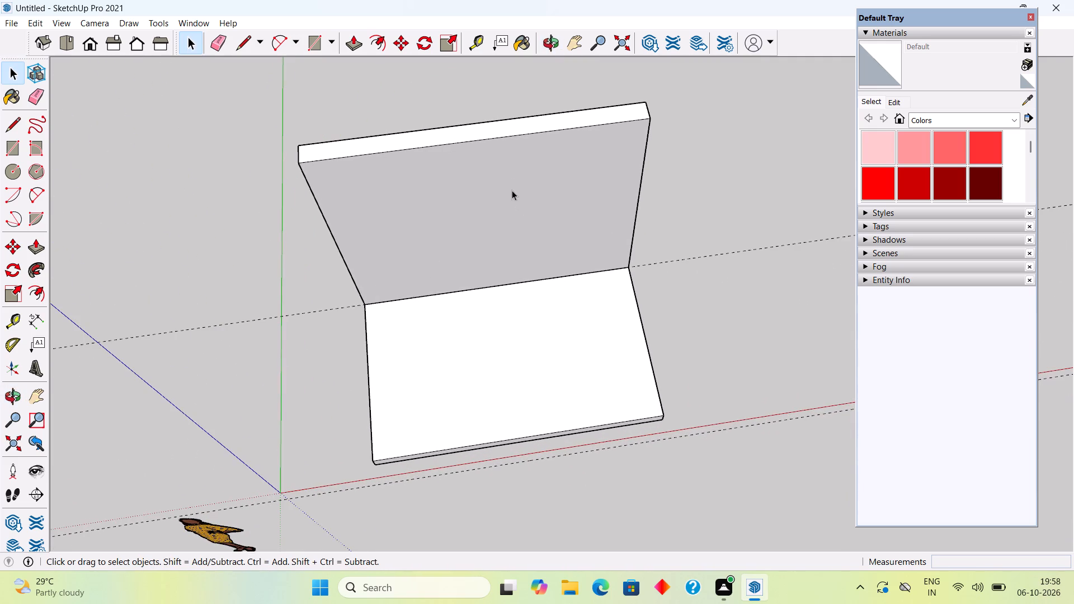
pyautogui.moveTo(512, 190); pyautogui.dragTo(501, 135, button='middle')
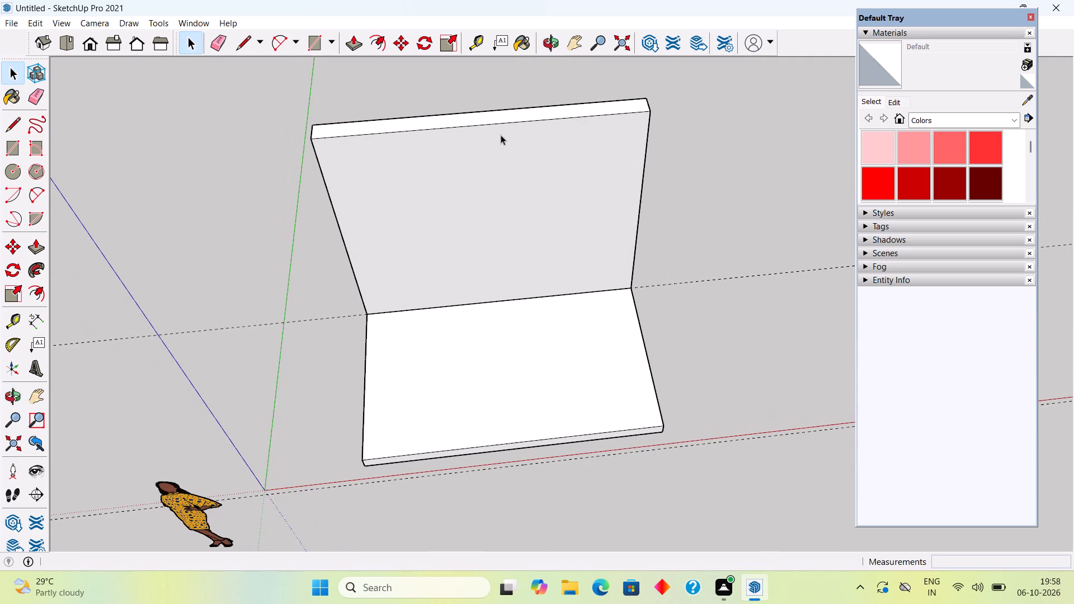
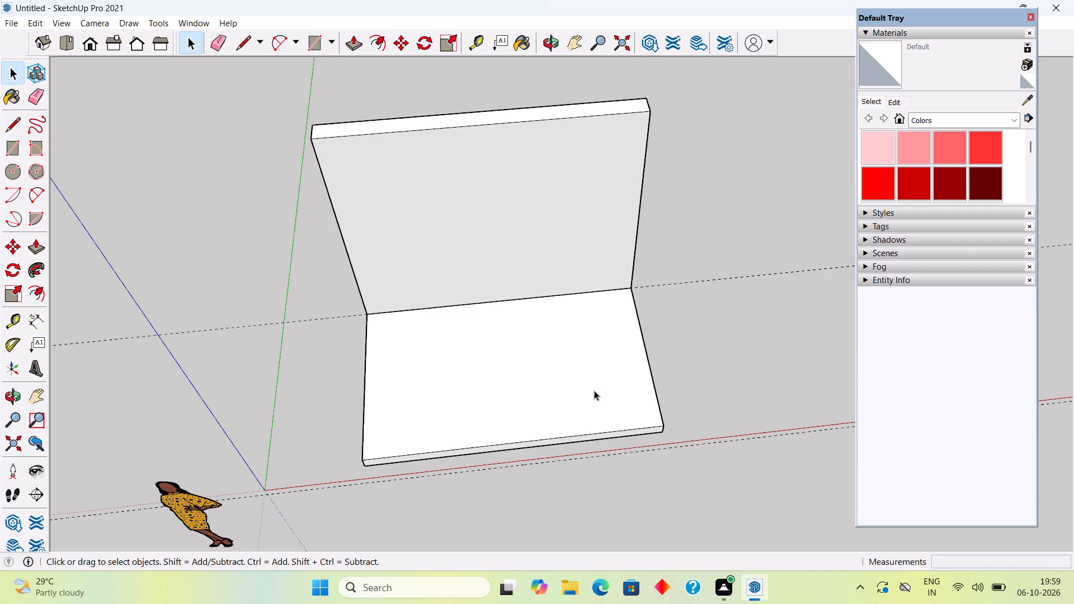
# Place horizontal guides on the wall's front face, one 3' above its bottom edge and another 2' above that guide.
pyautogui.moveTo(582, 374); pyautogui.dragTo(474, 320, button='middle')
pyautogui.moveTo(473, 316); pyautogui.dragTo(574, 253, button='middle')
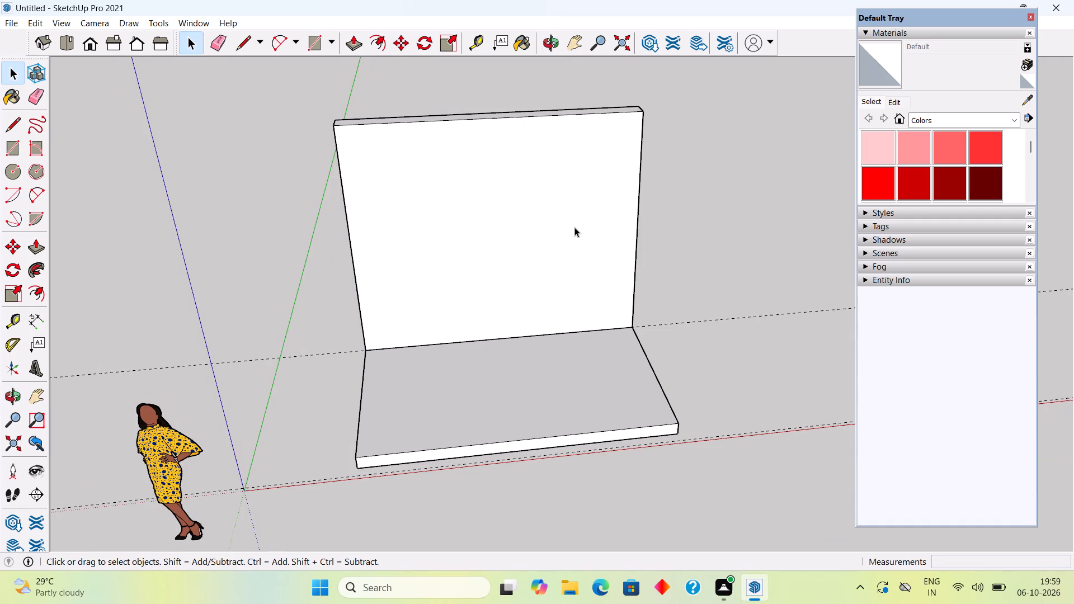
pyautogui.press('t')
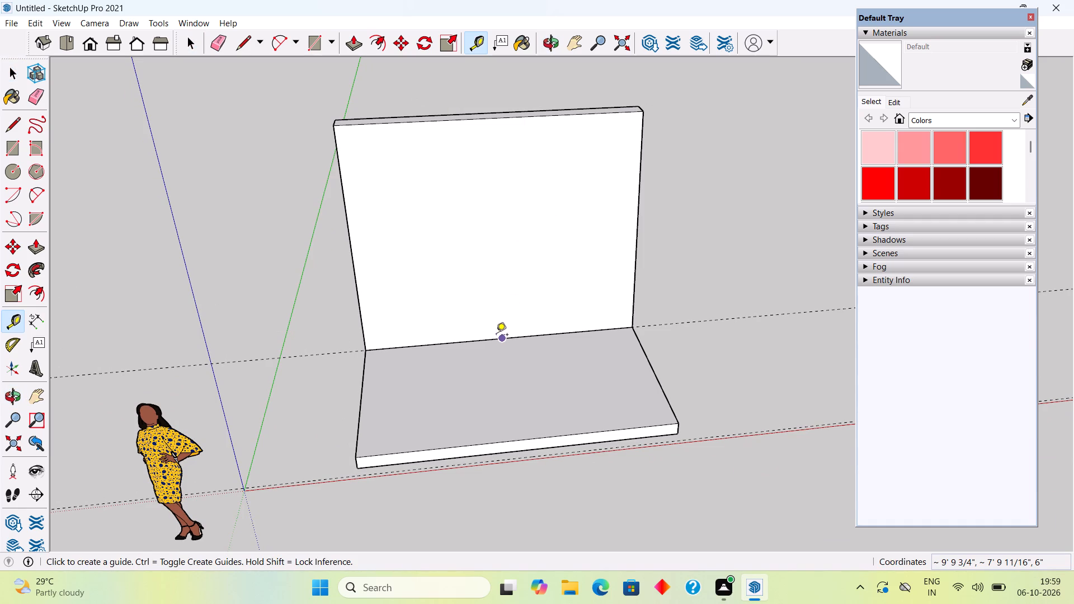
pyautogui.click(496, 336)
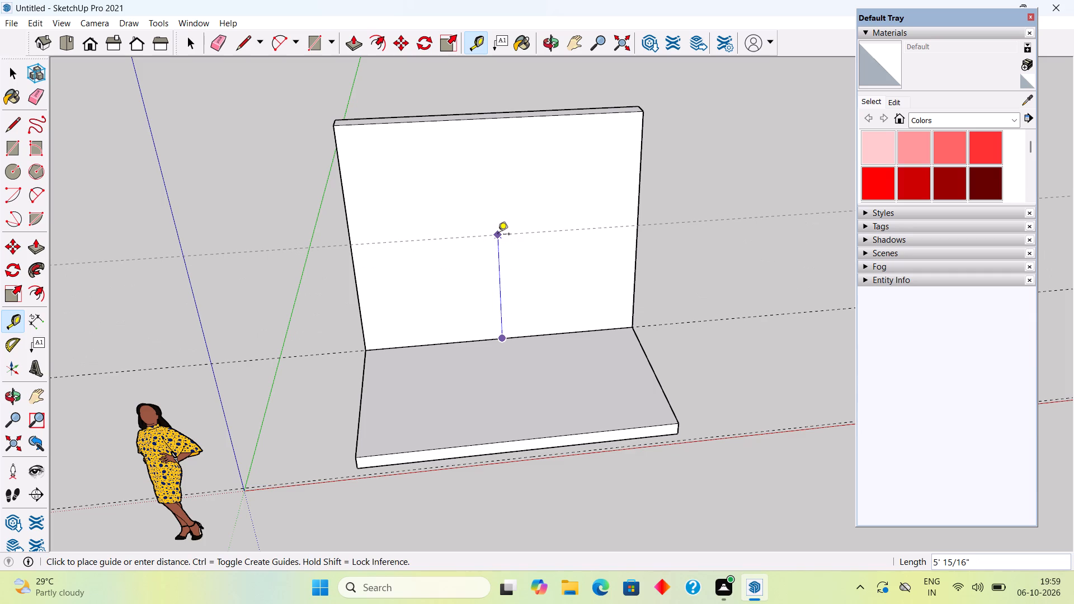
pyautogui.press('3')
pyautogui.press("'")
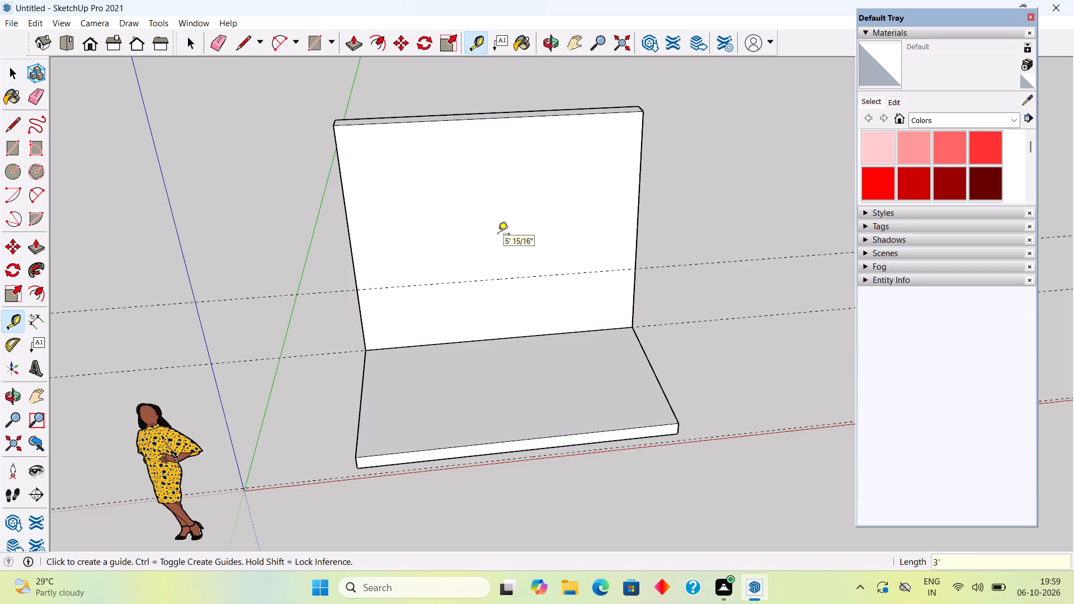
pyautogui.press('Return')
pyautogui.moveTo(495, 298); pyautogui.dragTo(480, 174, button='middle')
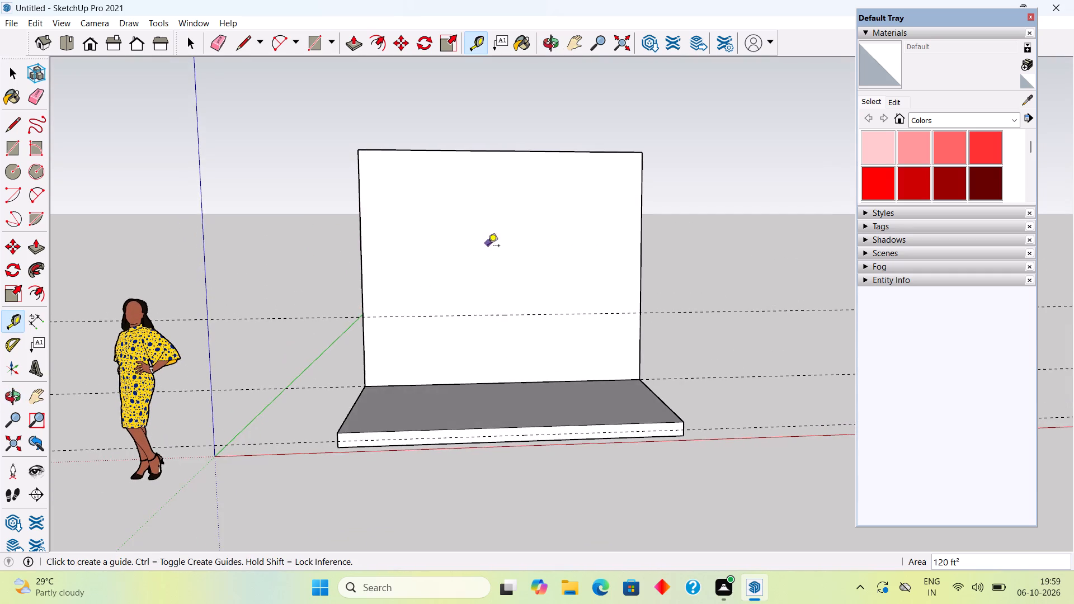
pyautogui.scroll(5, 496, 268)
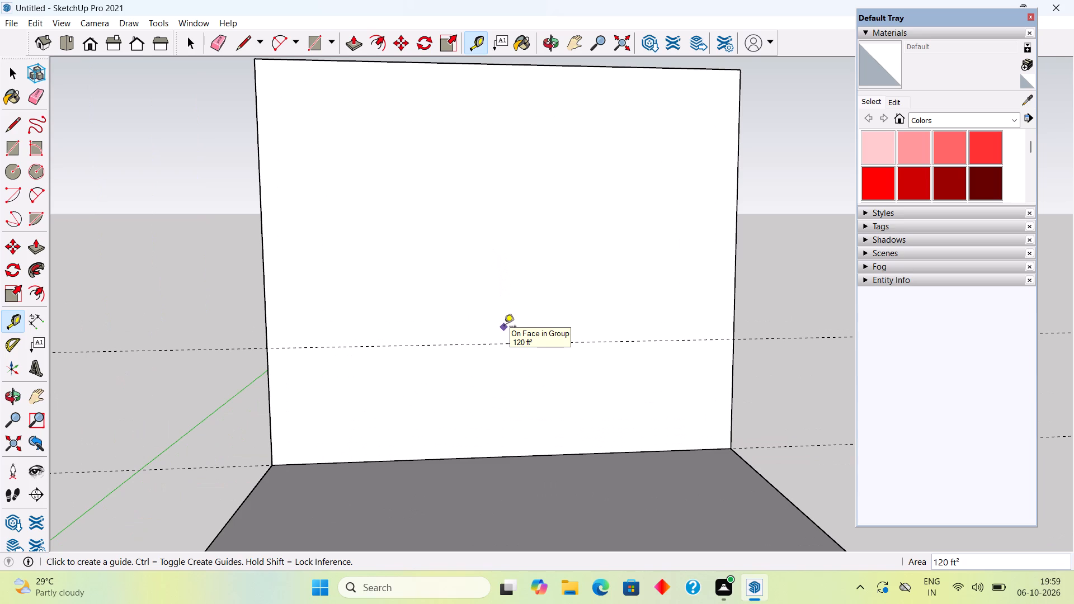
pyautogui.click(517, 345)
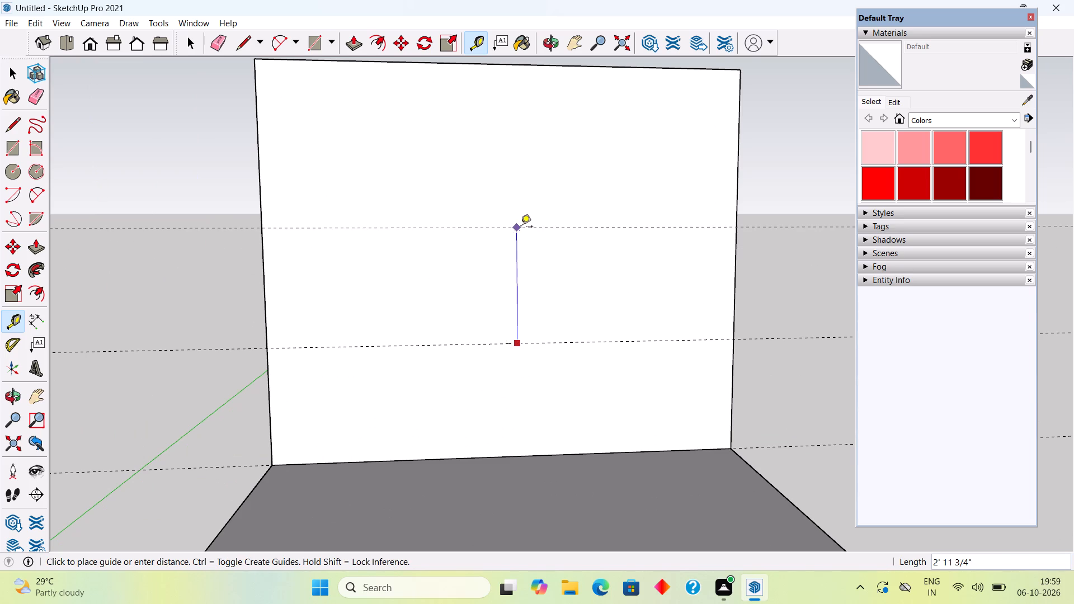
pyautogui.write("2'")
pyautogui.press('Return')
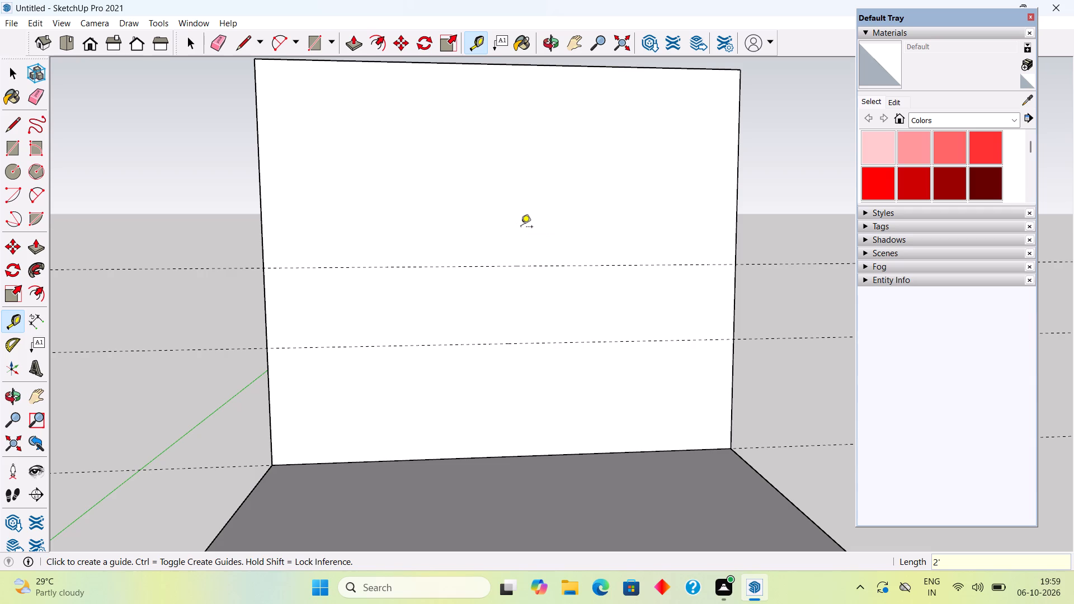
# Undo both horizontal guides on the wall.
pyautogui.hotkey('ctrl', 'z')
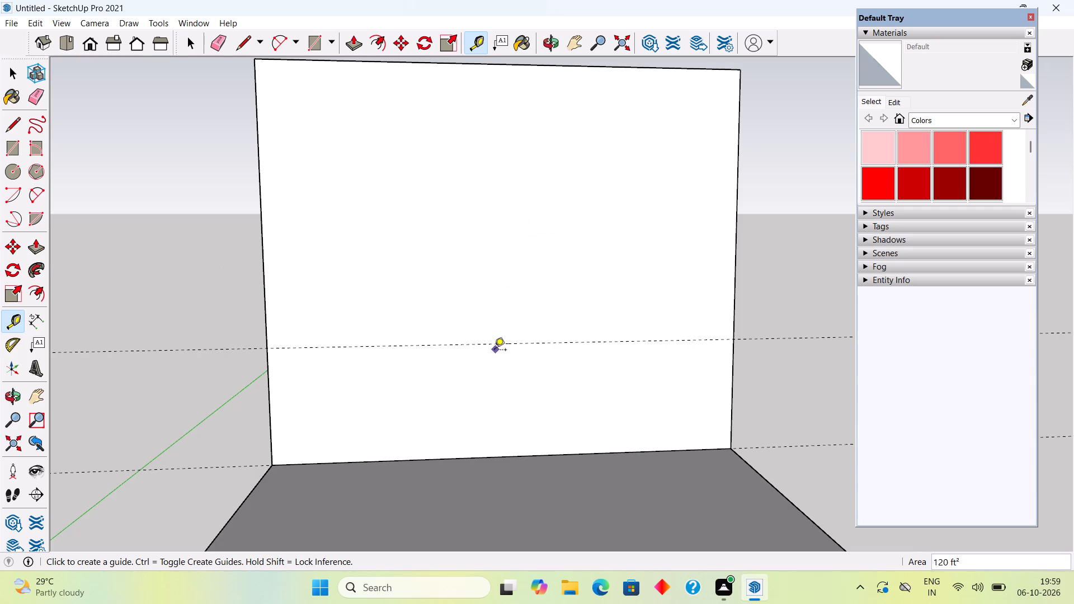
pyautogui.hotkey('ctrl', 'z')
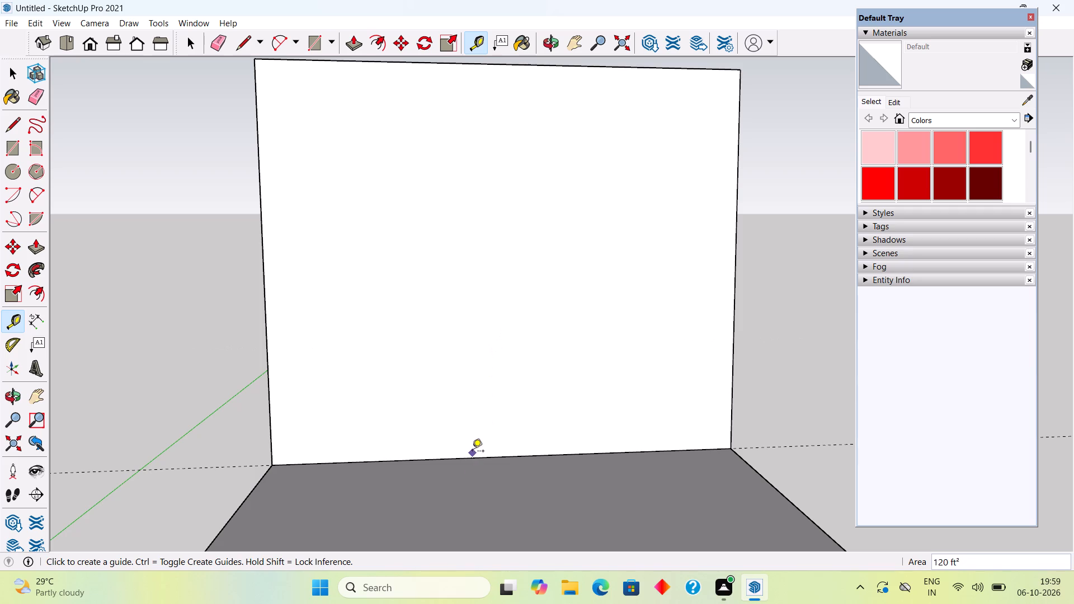
# Place a horizontal guide on the wall 3.5' above its bottom edge and a second one 2" above that guide.
pyautogui.click(470, 455)
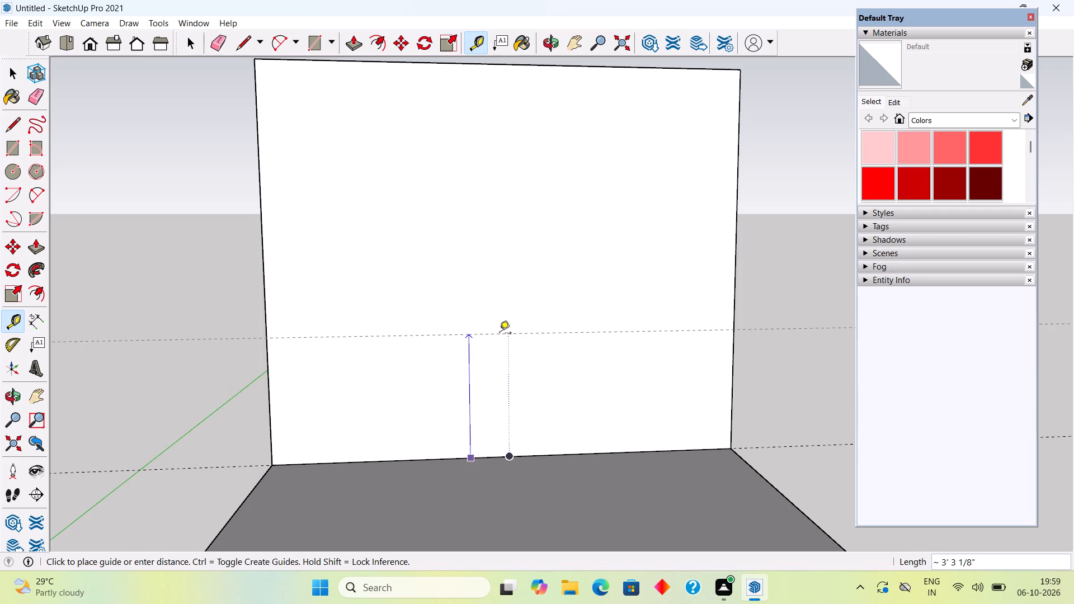
pyautogui.write("3.5'")
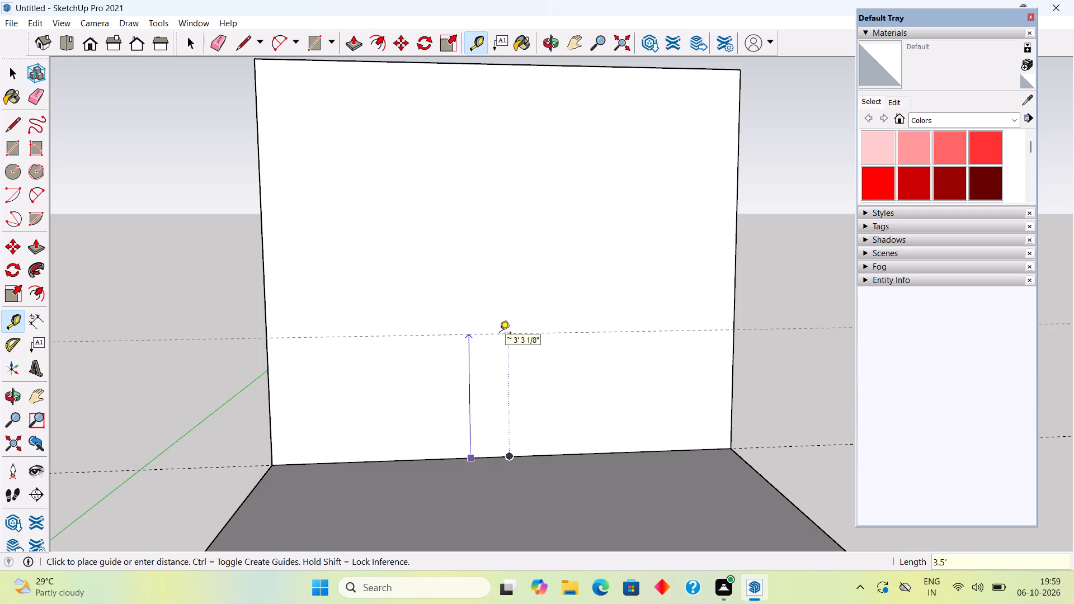
pyautogui.press('Return')
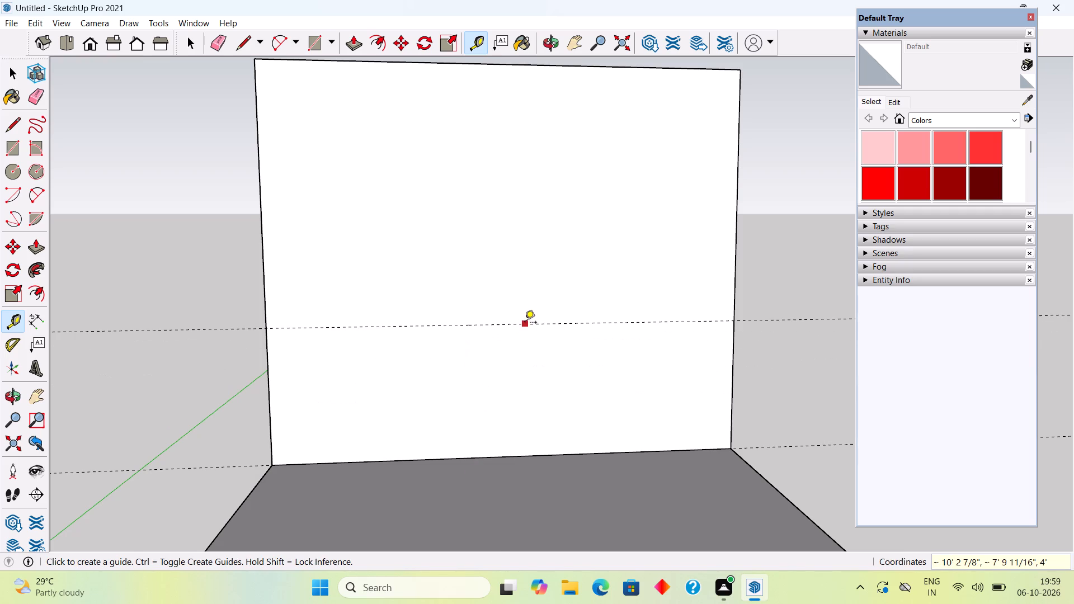
pyautogui.click(523, 323)
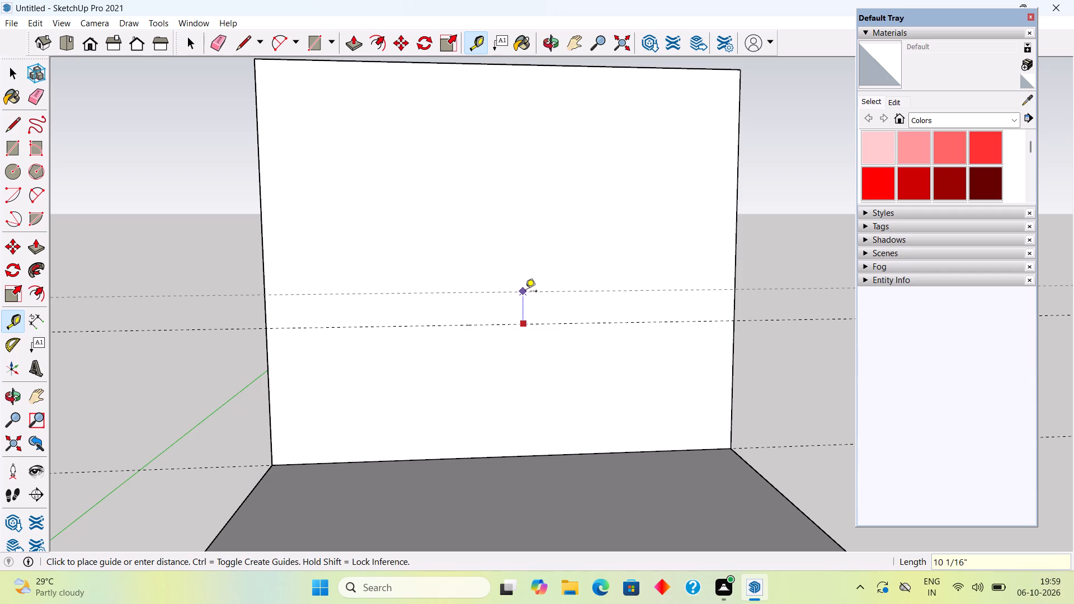
pyautogui.write('2"')
pyautogui.press('Return')
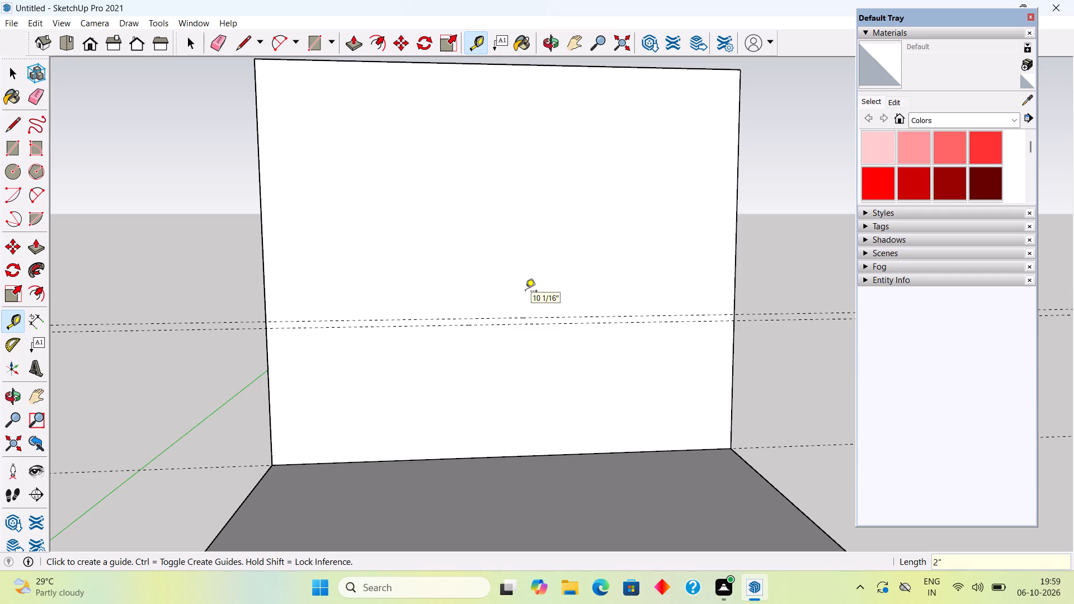
# Place a horizontal guide on the wall 2.5' above the upper of the two closely spaced guides.
pyautogui.click(508, 318)
pyautogui.press('space')
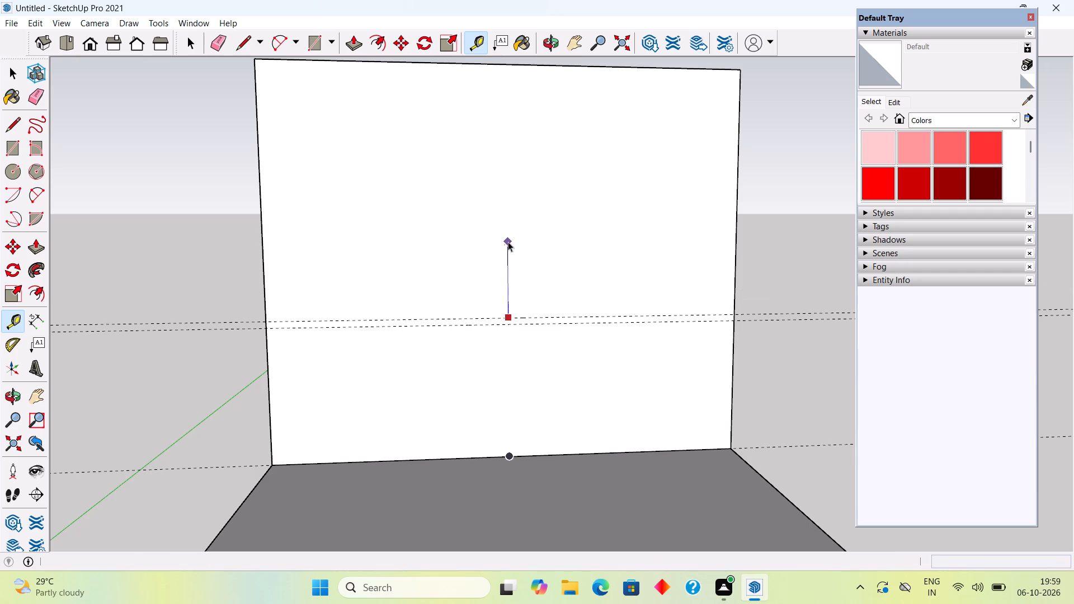
pyautogui.write('t')
pyautogui.click(552, 317)
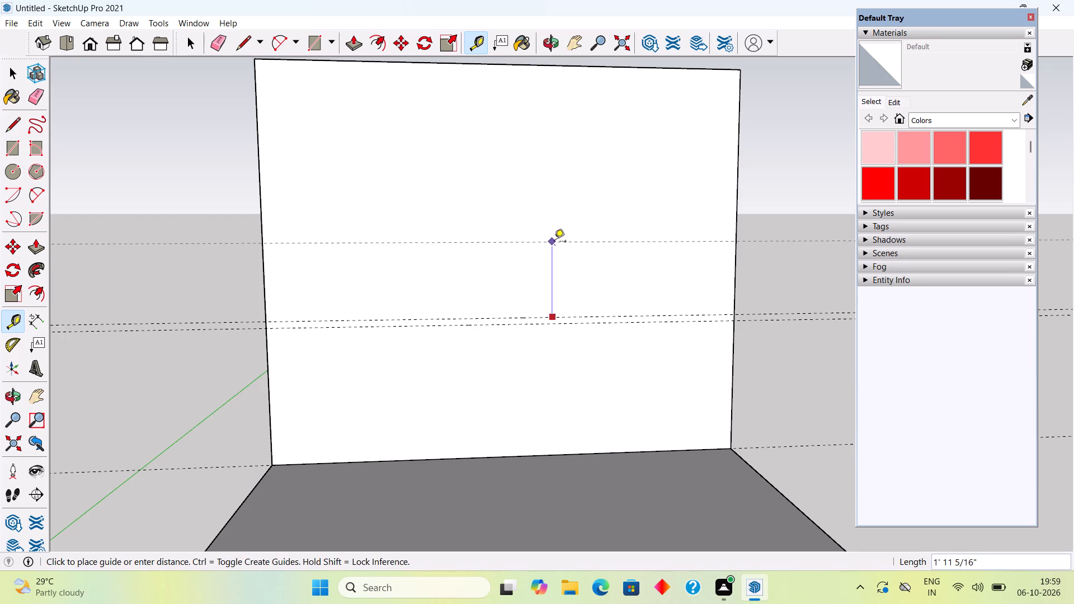
pyautogui.write("2.5'")
pyautogui.press('Return')
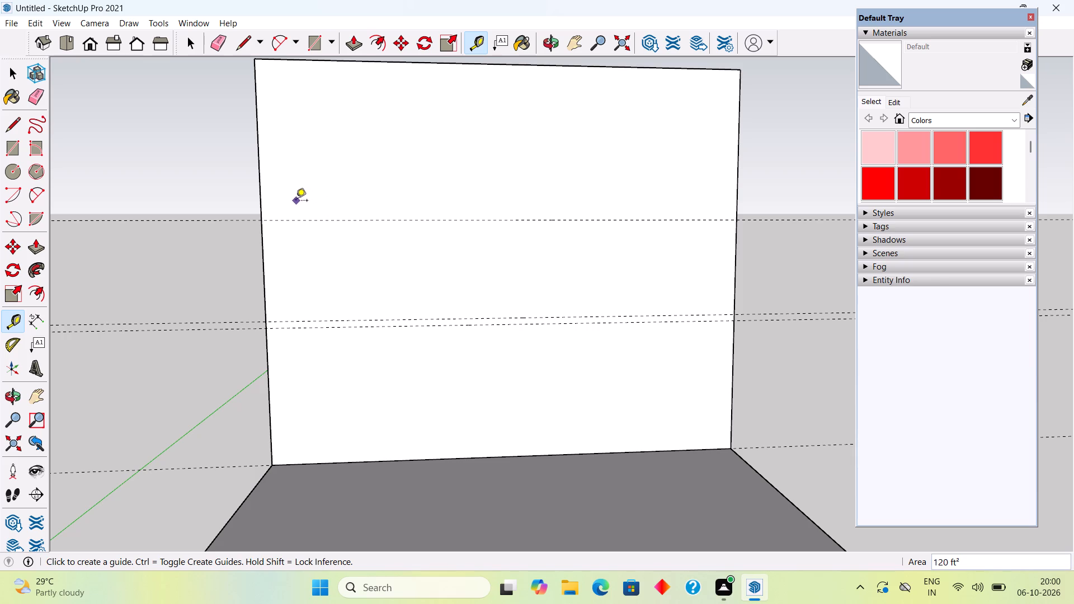
# Place a vertical guide from the wall's left edge at the middle of the wall's length.
pyautogui.click(262, 246)
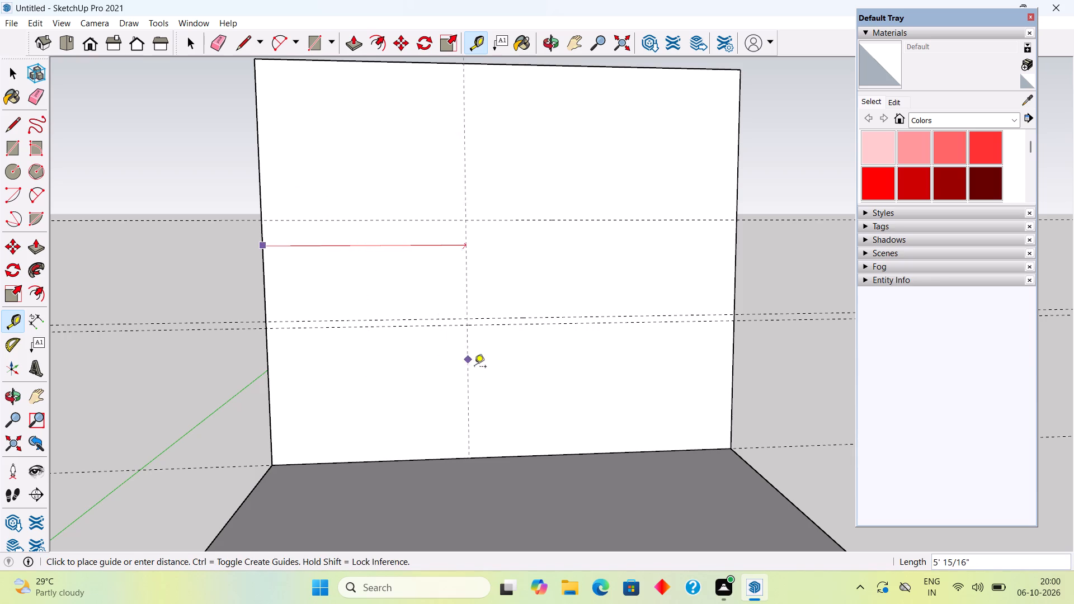
pyautogui.click(506, 431)
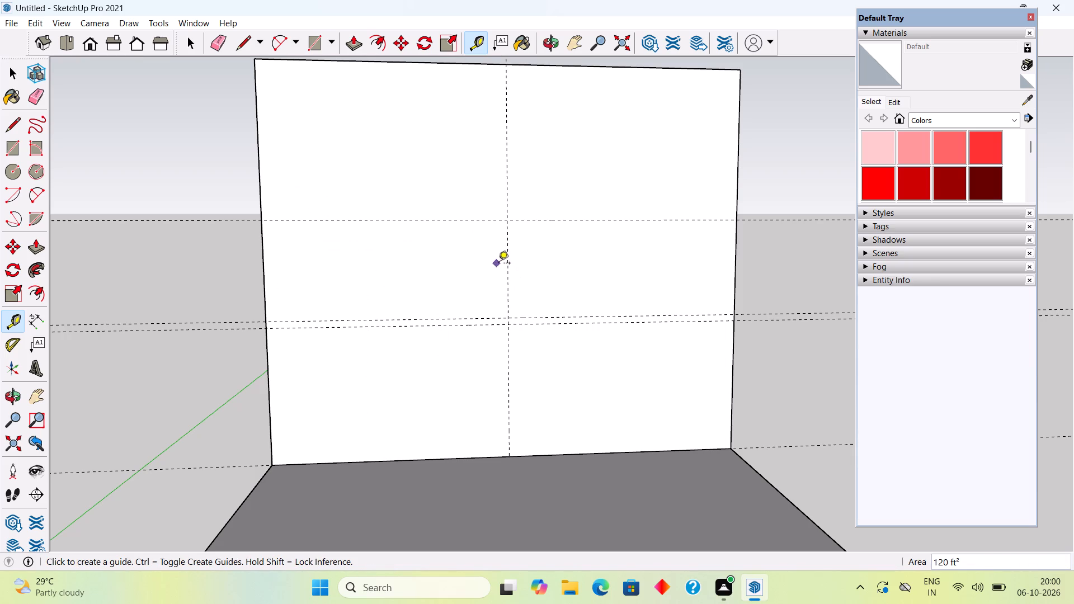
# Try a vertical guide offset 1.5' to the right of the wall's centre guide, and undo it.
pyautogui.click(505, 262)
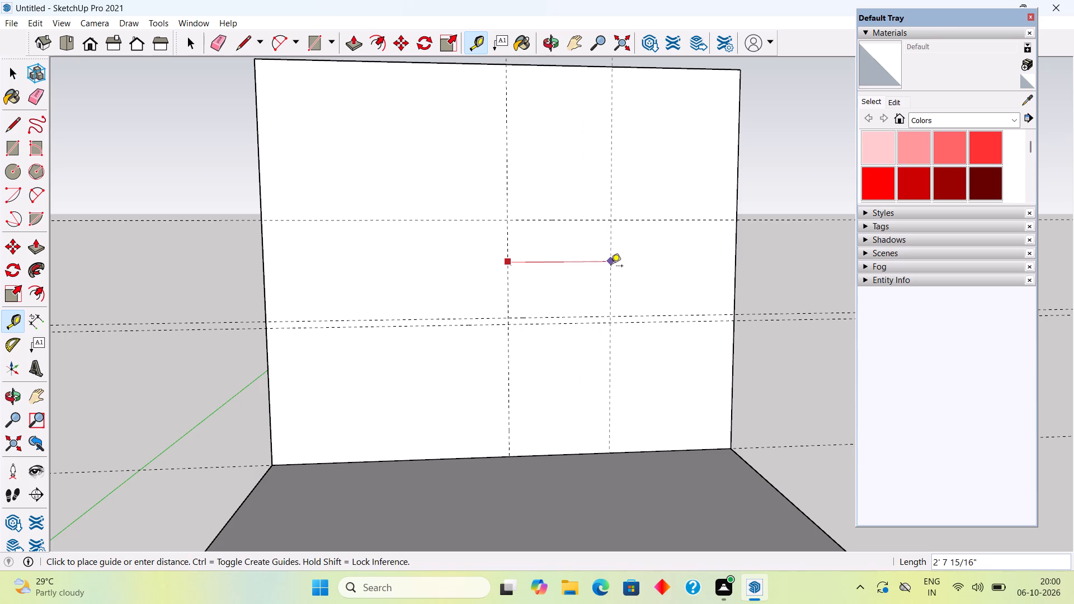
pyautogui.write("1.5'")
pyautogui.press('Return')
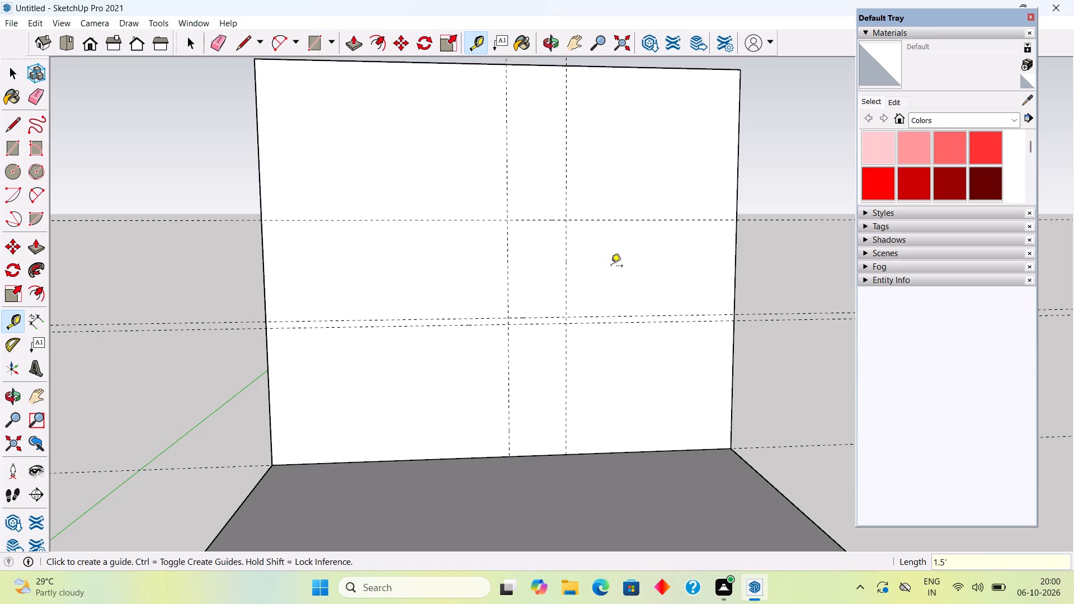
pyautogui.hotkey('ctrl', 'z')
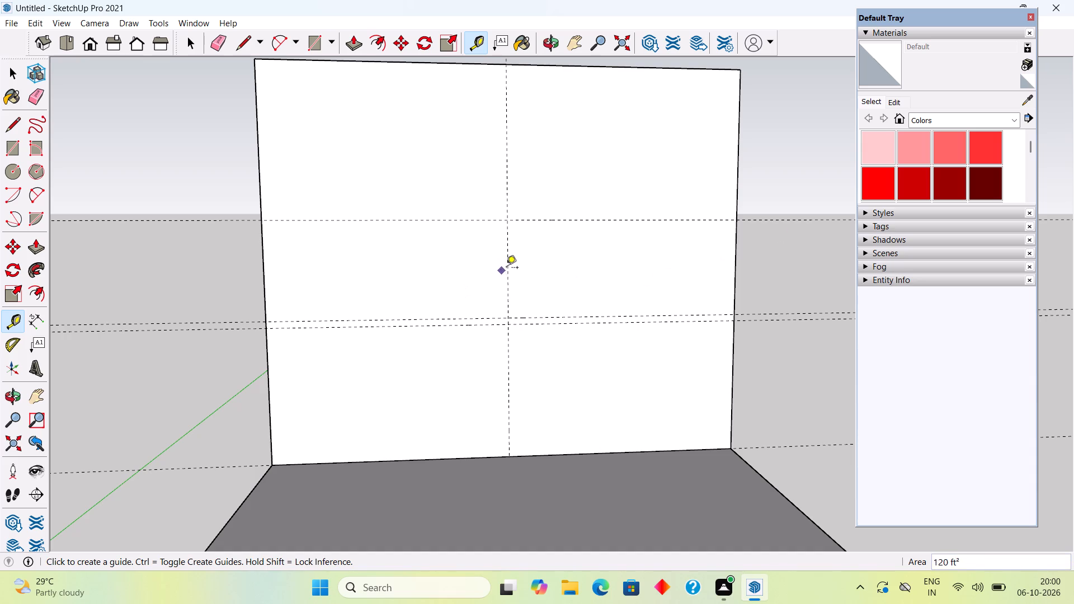
# Place vertical guides 2' to the right and 2' to the left of the wall's centre guide.
pyautogui.click(507, 267)
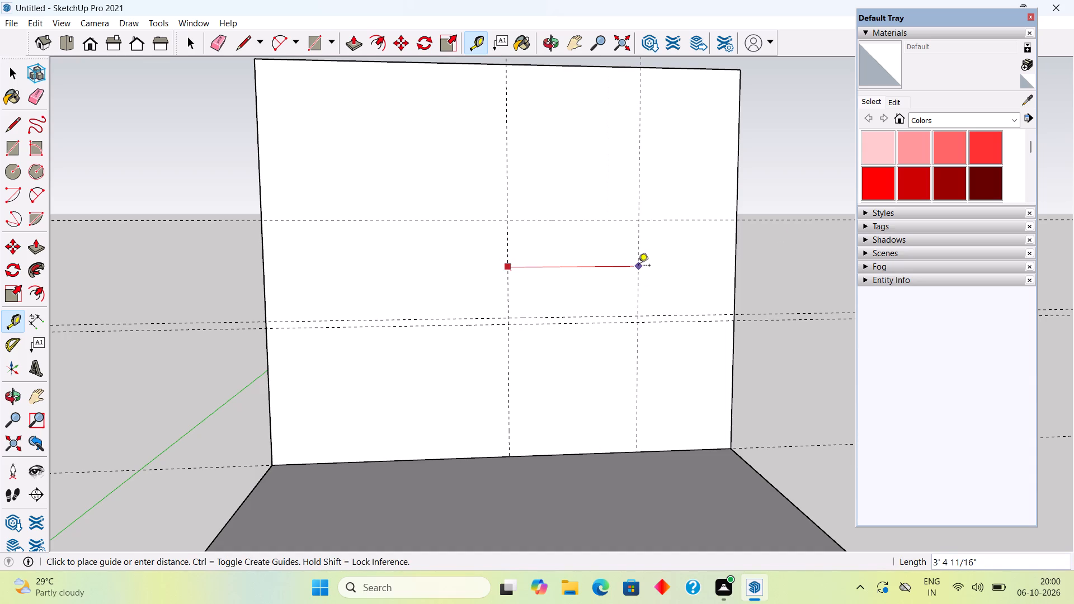
pyautogui.write("2'")
pyautogui.press('Return')
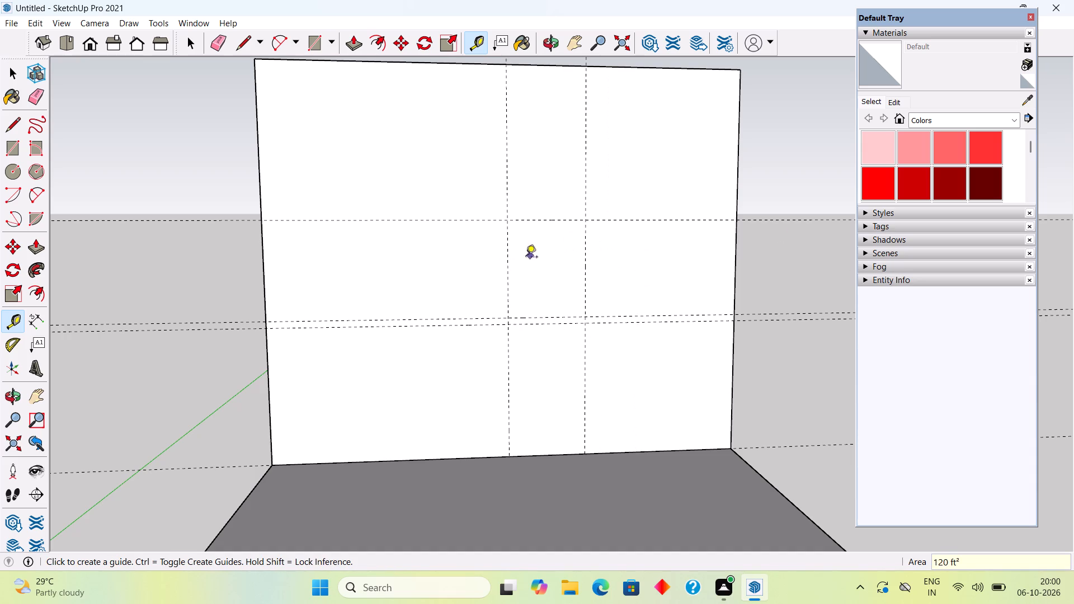
pyautogui.click(511, 252)
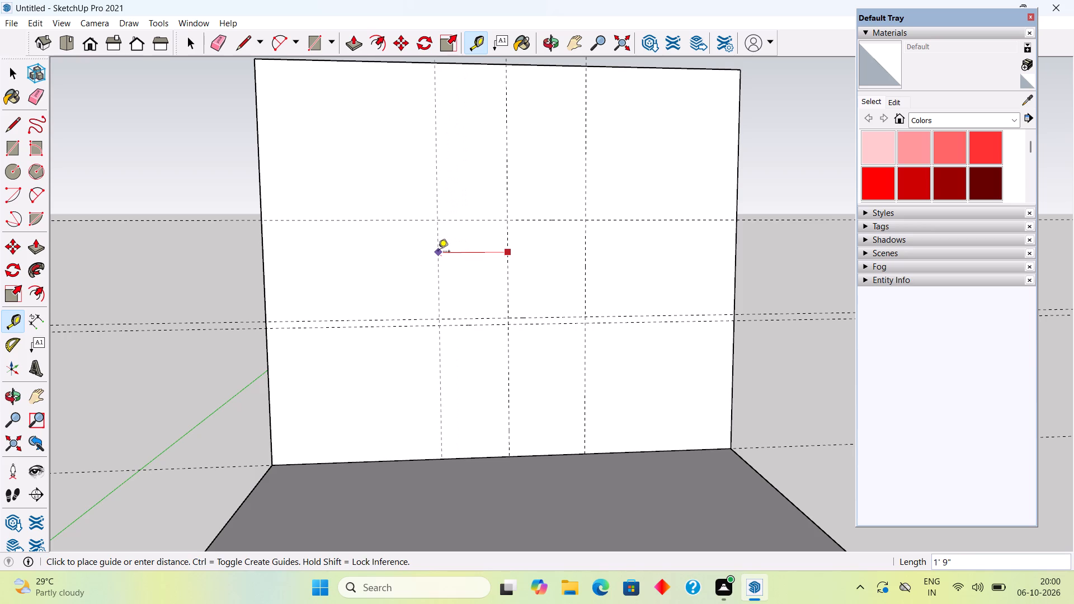
pyautogui.write("2'")
pyautogui.press('Return')
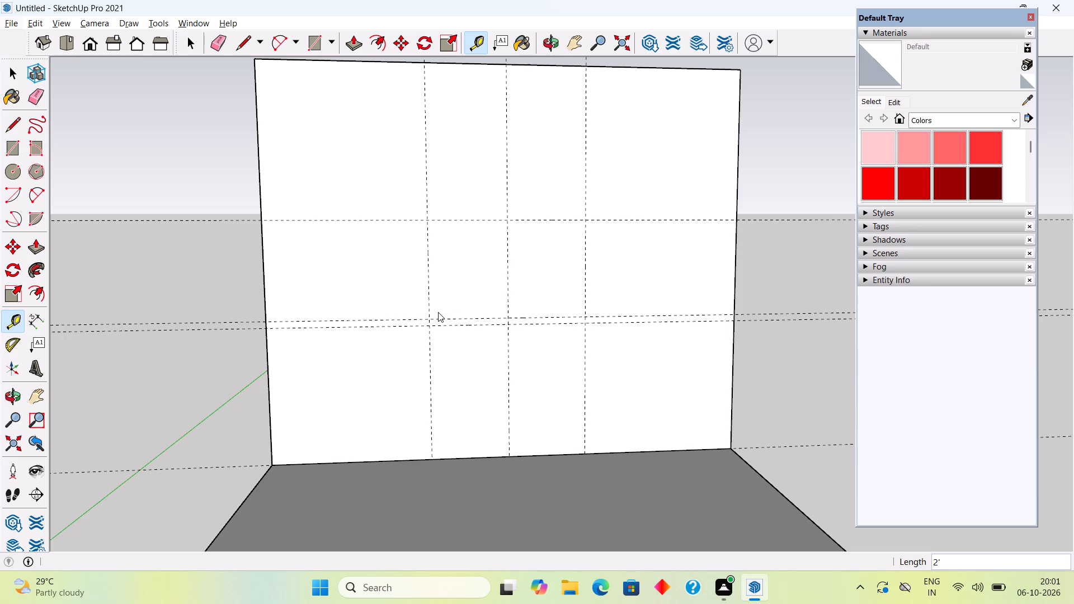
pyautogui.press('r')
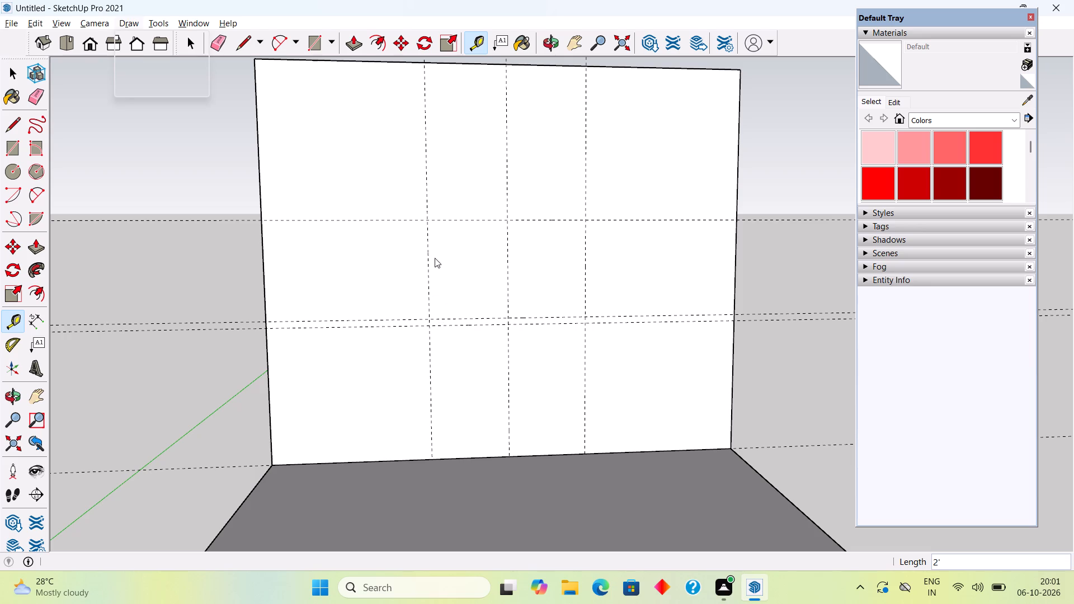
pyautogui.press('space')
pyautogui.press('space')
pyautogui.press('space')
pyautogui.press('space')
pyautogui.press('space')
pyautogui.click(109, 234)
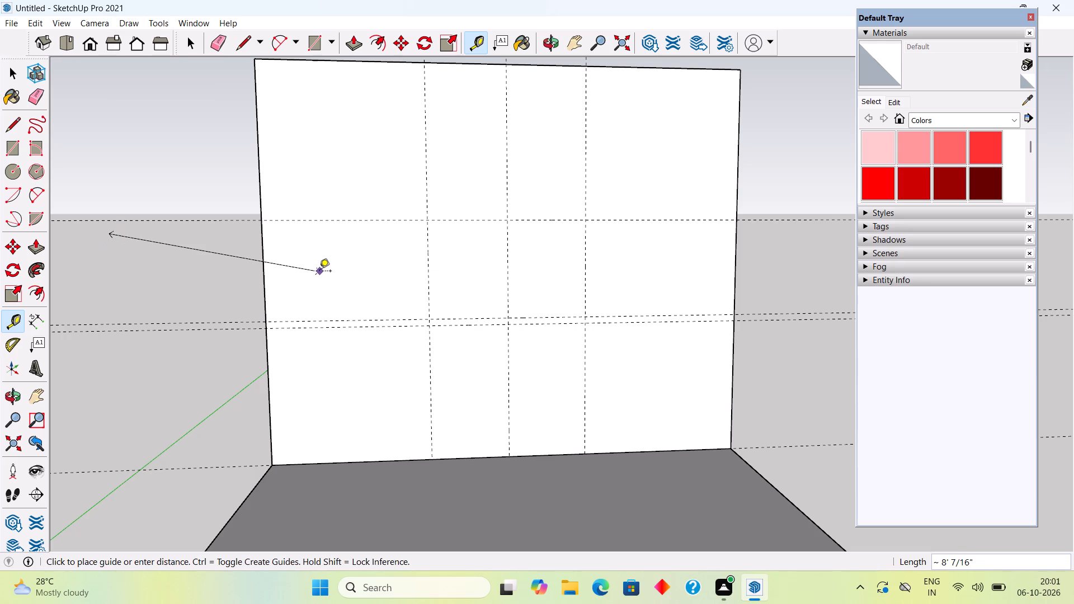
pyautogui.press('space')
# Inside the wall group, draw a 4' by 2' 6" rectangle between the outer vertical guides and the upper two horizontal guides.
pyautogui.click(345, 257)
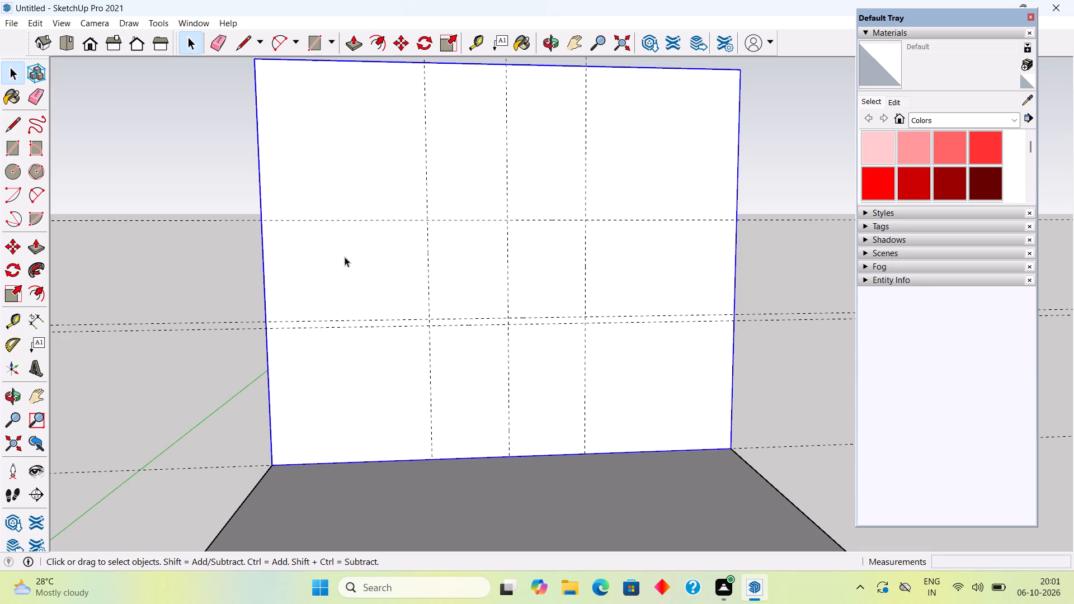
pyautogui.doubleClick(345, 257)
pyautogui.press('r')
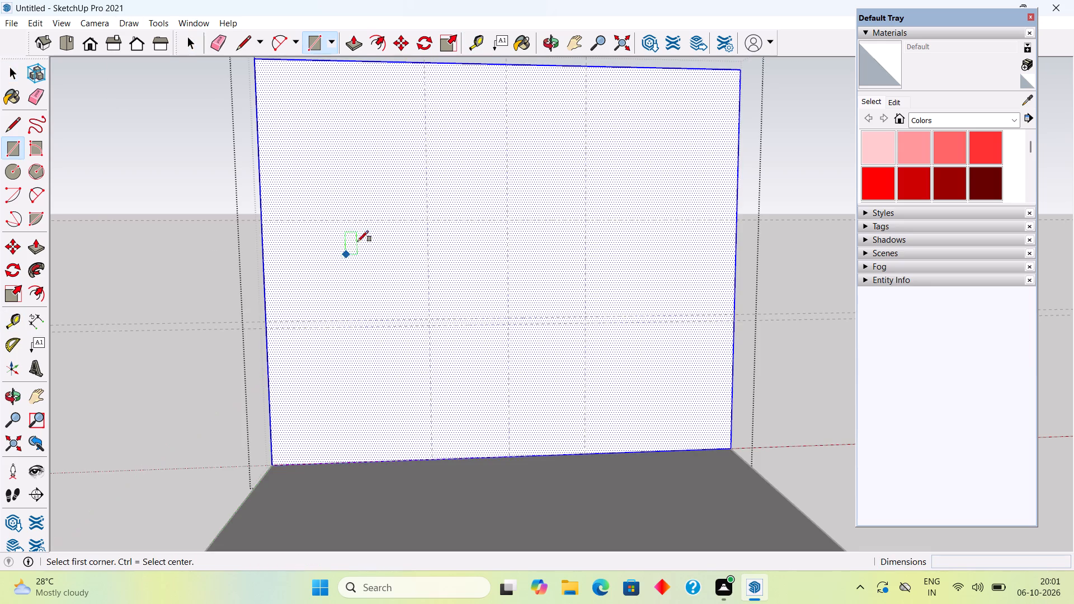
pyautogui.click(430, 223)
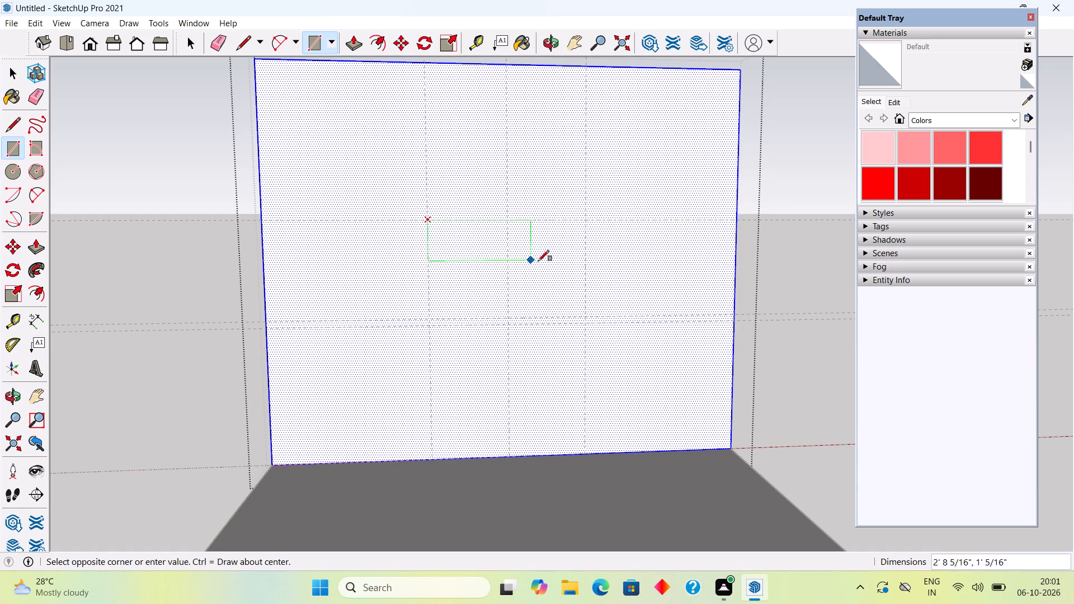
pyautogui.click(588, 316)
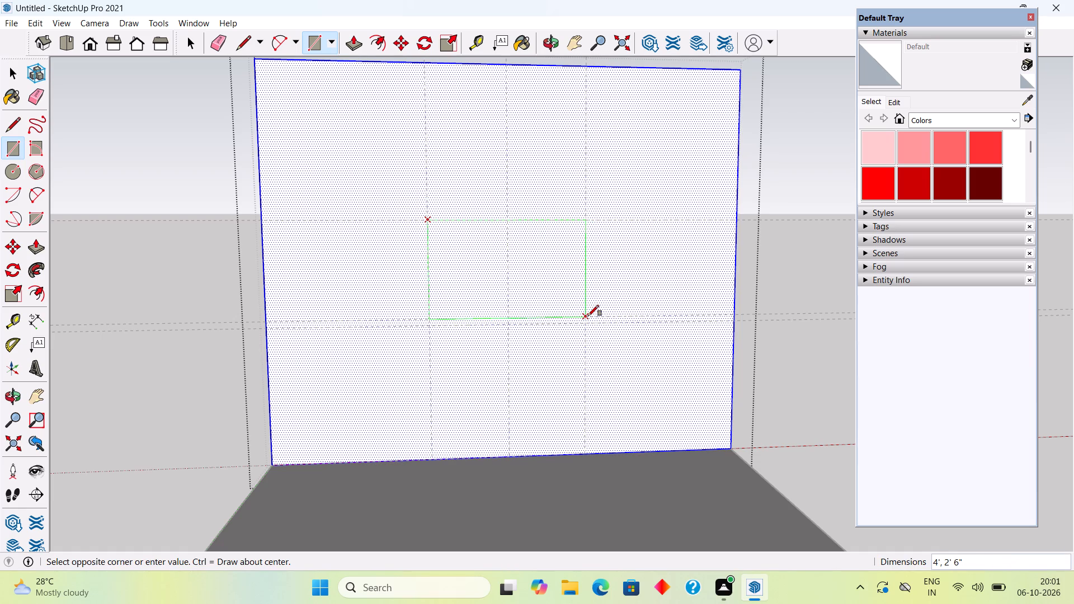
pyautogui.press('space')
# Push/Pull the rectangle 9" inward through the wall's thickness to cut a window opening.
pyautogui.write('p')
pyautogui.moveTo(553, 295); pyautogui.dragTo(550, 272)
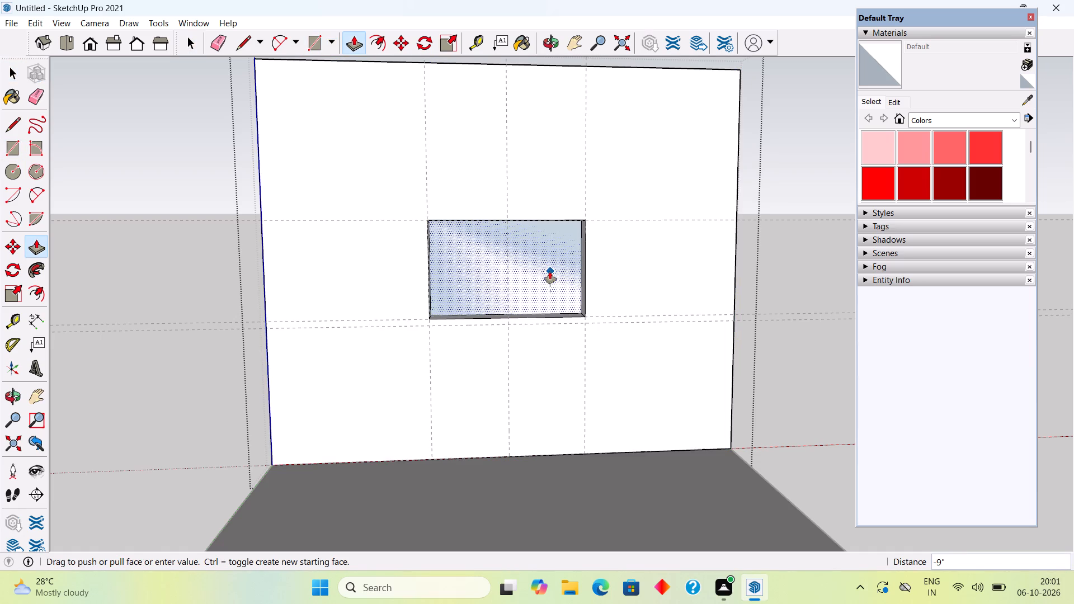
# Complete the 9" push of the window rectangle through the wall to open it up.
pyautogui.moveTo(550, 272); pyautogui.dragTo(549, 266)
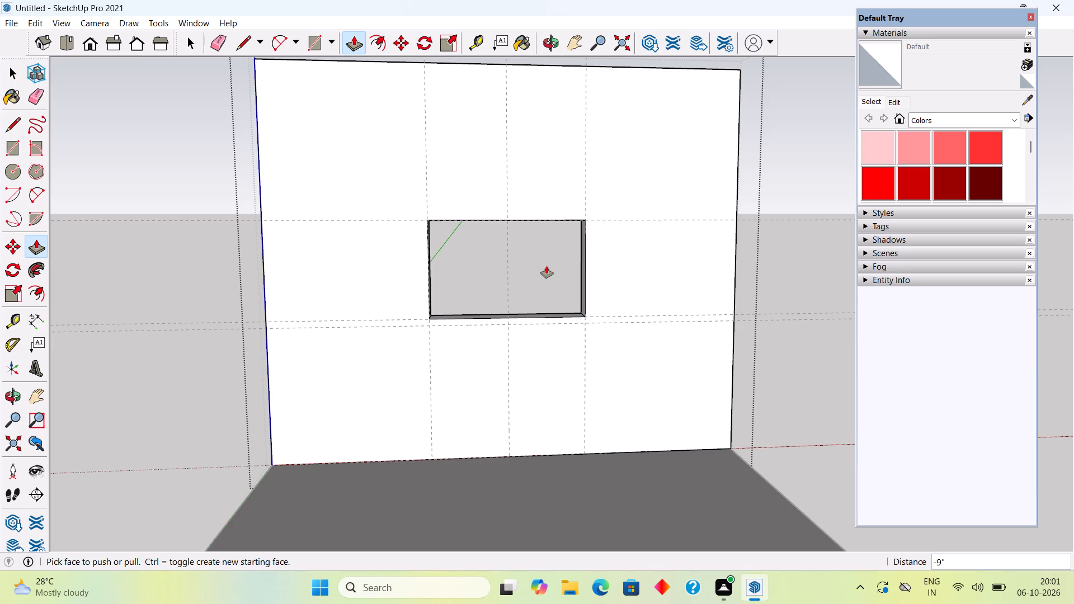
pyautogui.press('space')
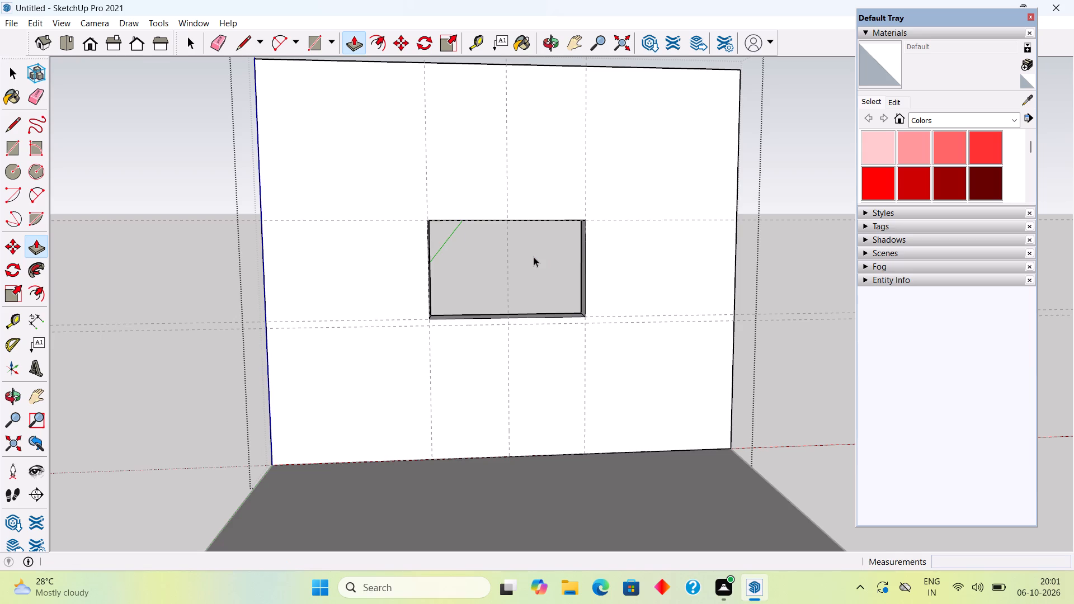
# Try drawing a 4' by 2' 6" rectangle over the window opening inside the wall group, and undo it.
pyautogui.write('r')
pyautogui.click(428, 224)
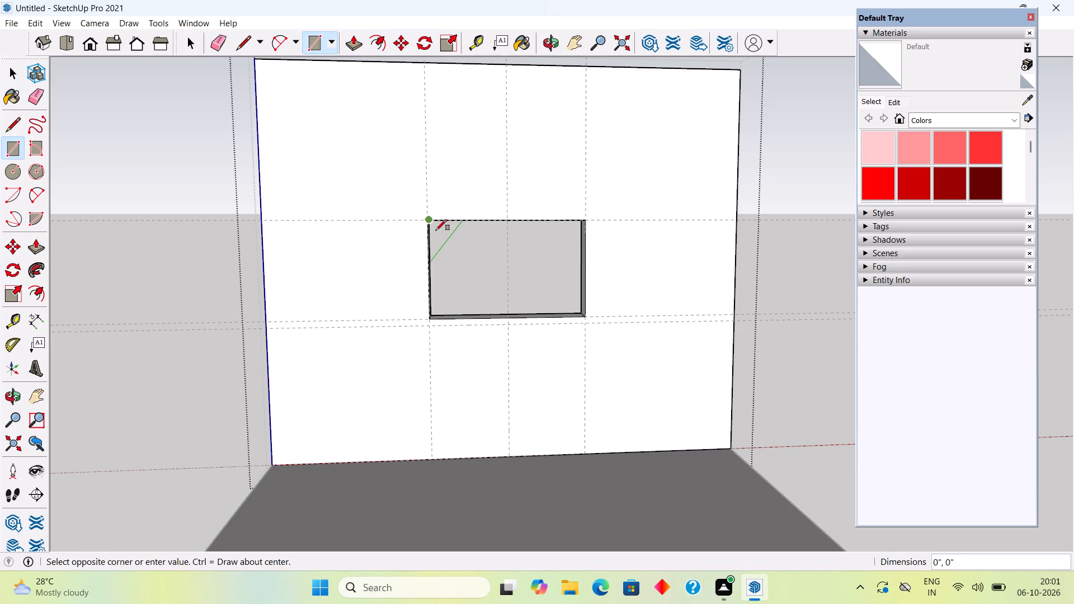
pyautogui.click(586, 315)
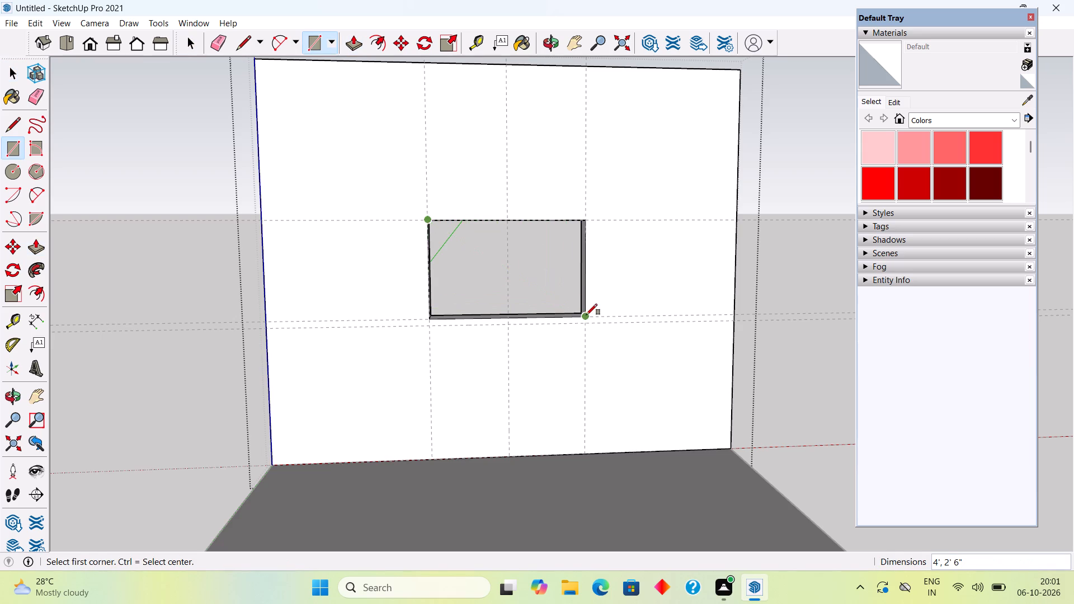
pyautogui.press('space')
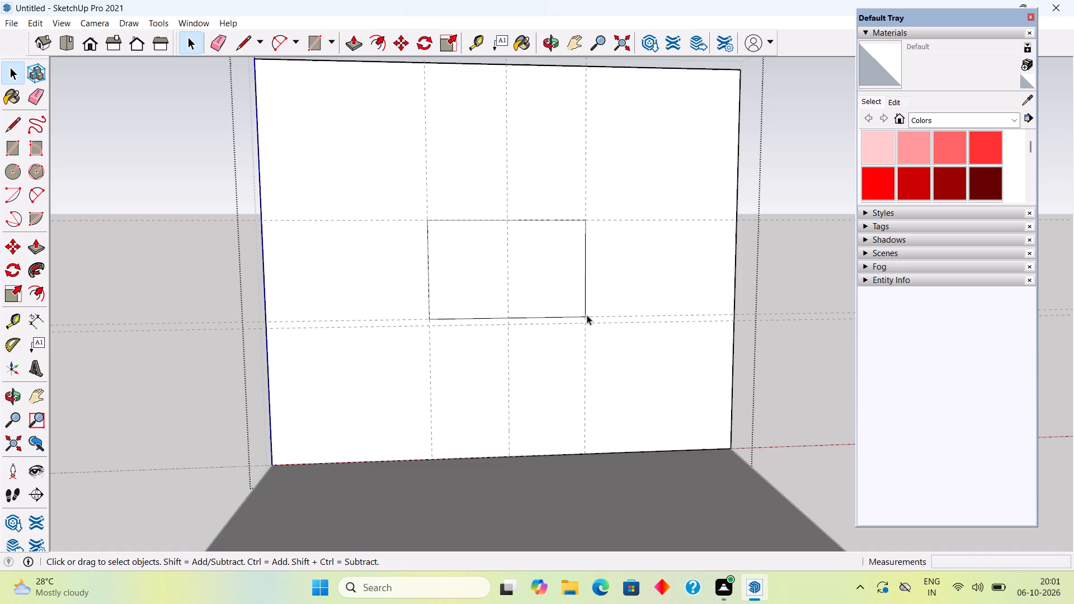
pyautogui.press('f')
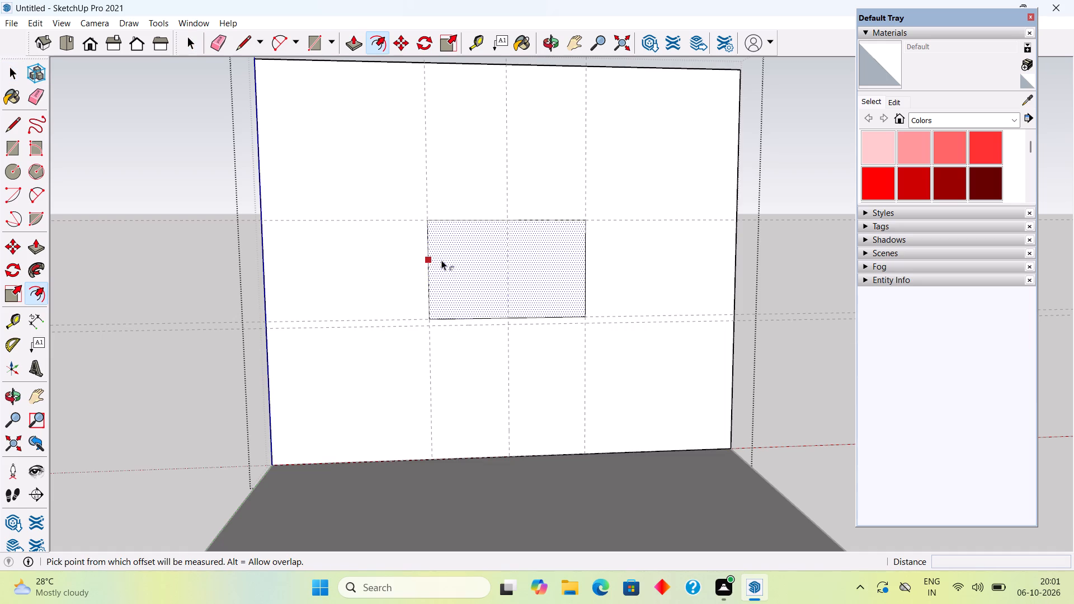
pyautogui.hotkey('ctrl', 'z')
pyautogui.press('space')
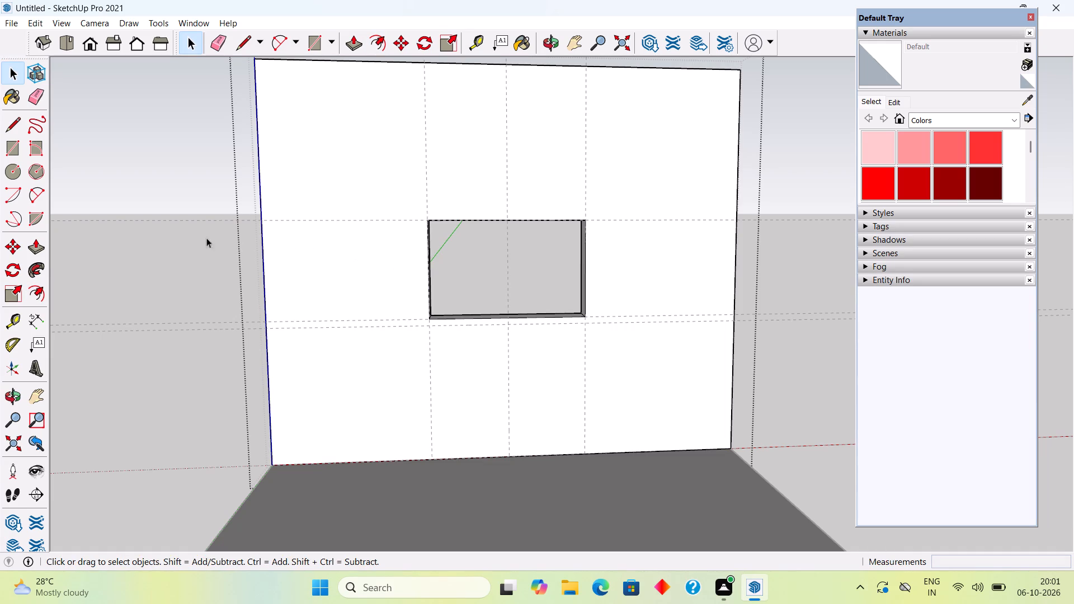
# Outside the wall group, draw a 4' by 2' 6" rectangle across the window opening.
pyautogui.click(154, 255)
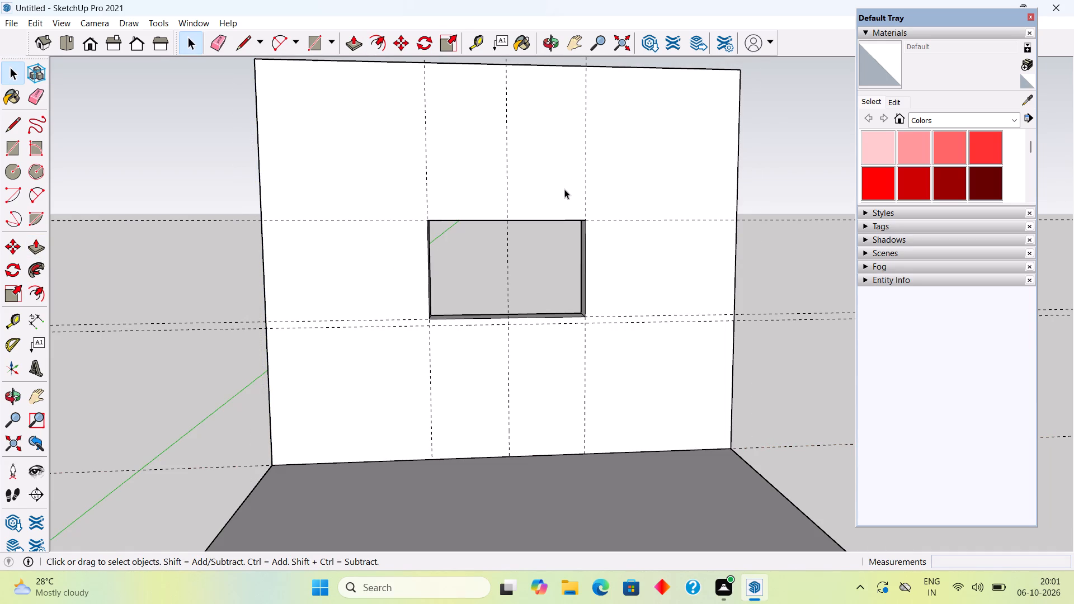
pyautogui.press('r')
pyautogui.click(434, 219)
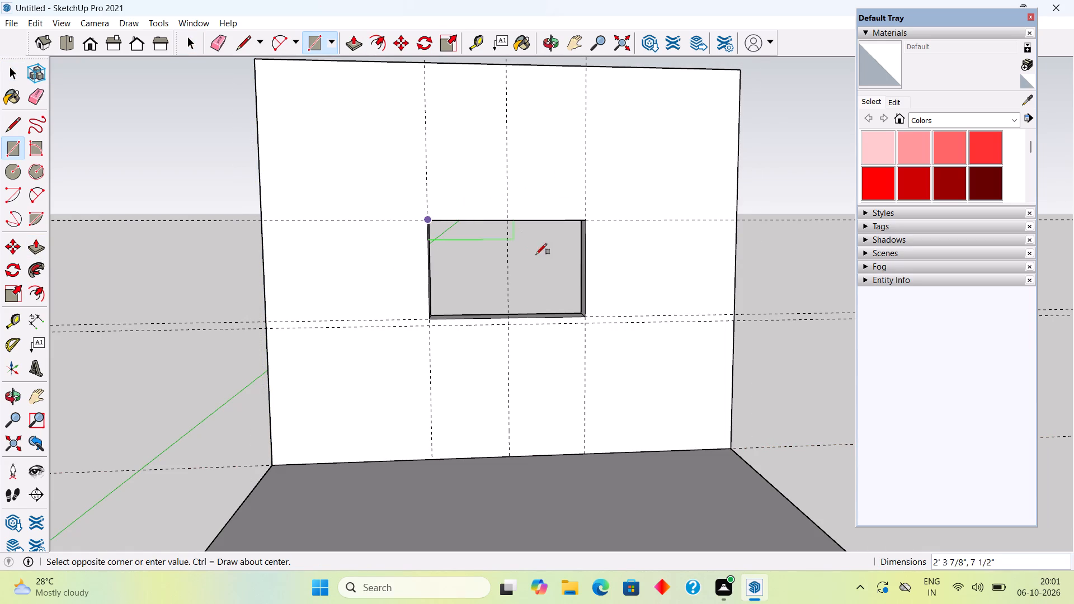
pyautogui.click(587, 317)
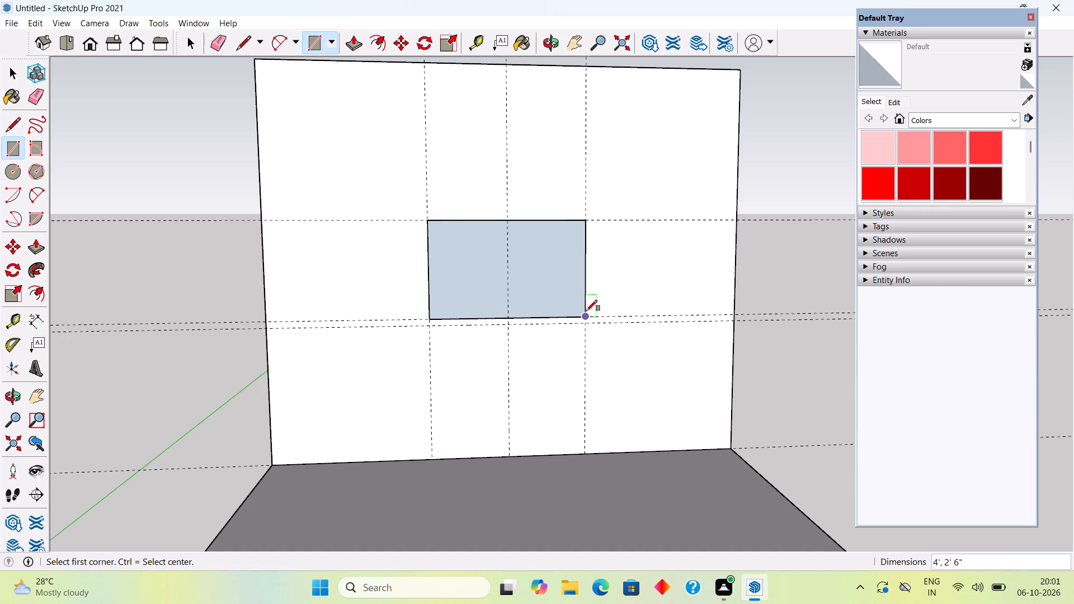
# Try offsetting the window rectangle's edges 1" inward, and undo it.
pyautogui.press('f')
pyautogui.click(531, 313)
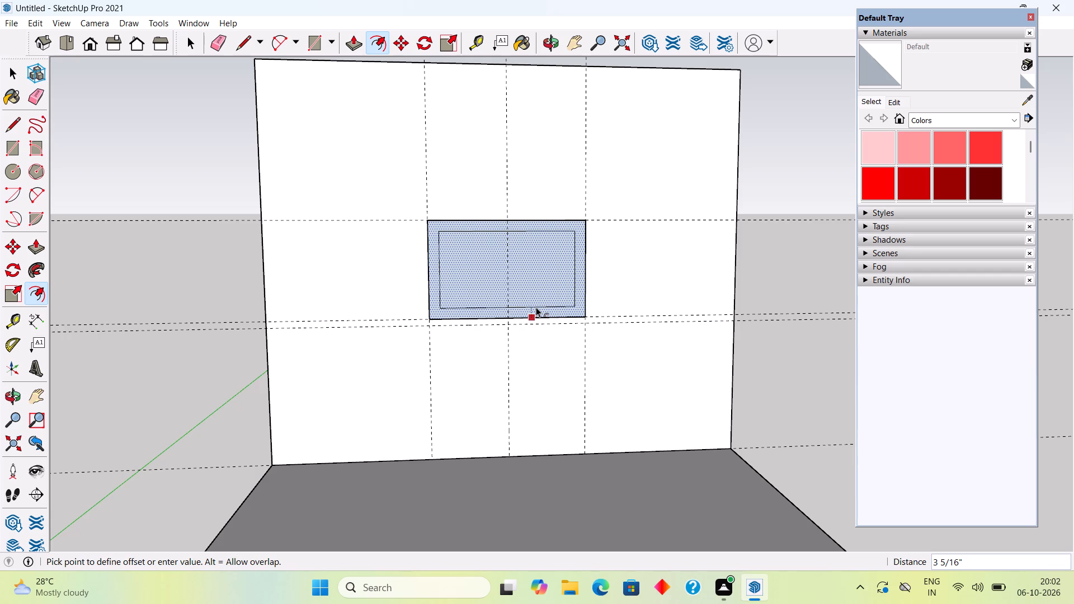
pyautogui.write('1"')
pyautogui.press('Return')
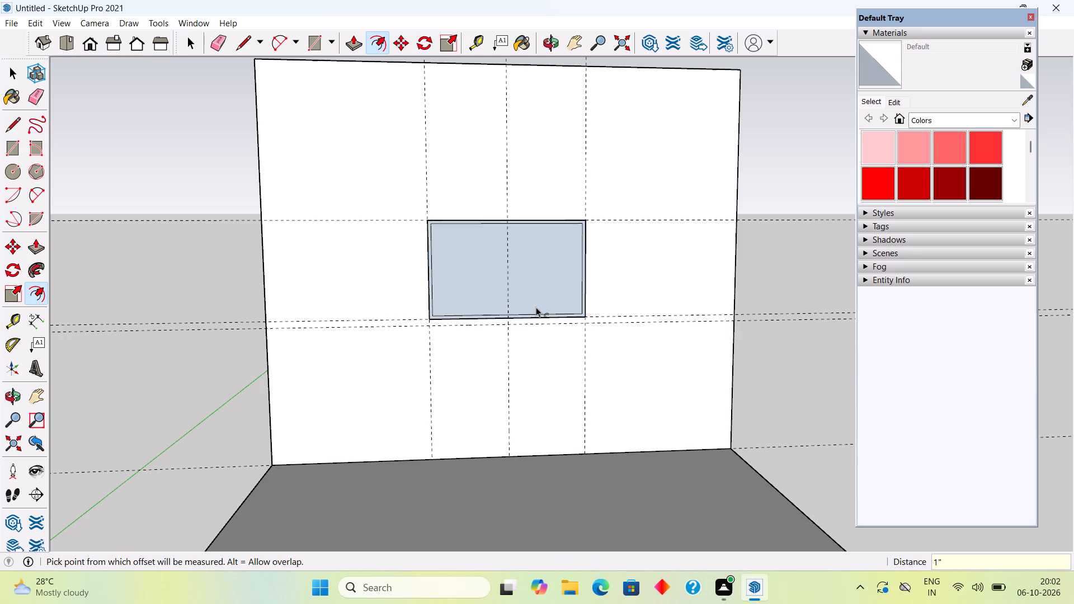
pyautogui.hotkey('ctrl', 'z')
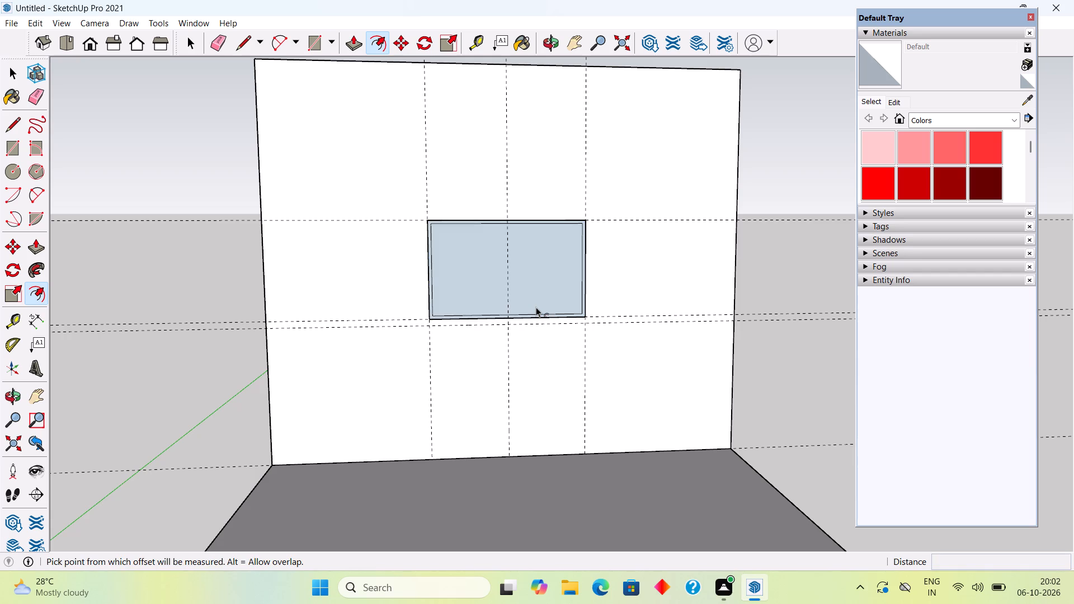
# Offset the window rectangle 2" inward and delete the inner face to leave a frame outline.
pyautogui.click(540, 311)
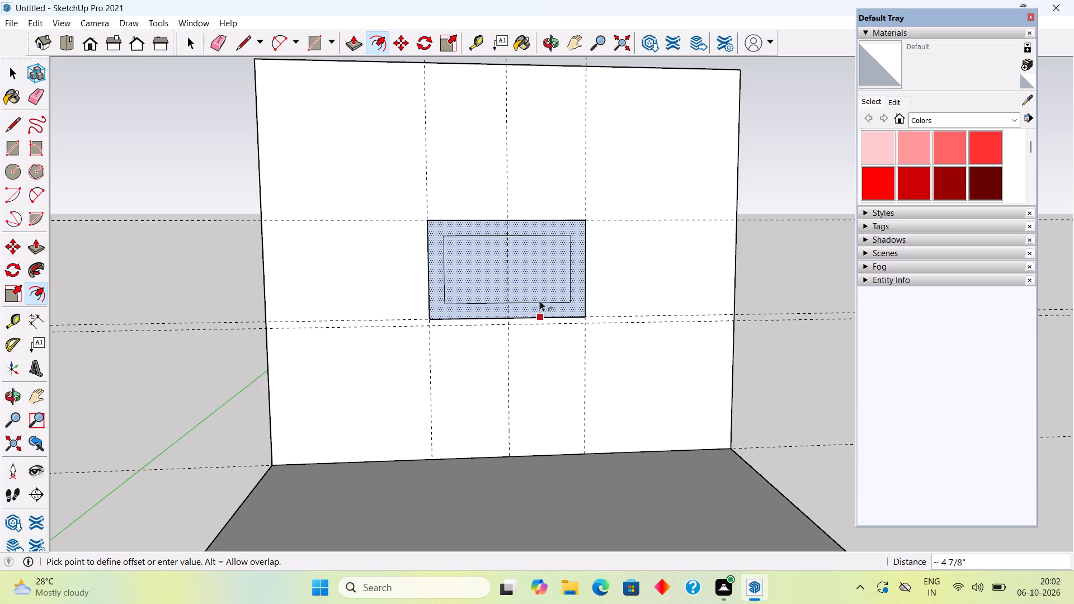
pyautogui.write('2"')
pyautogui.press('Return')
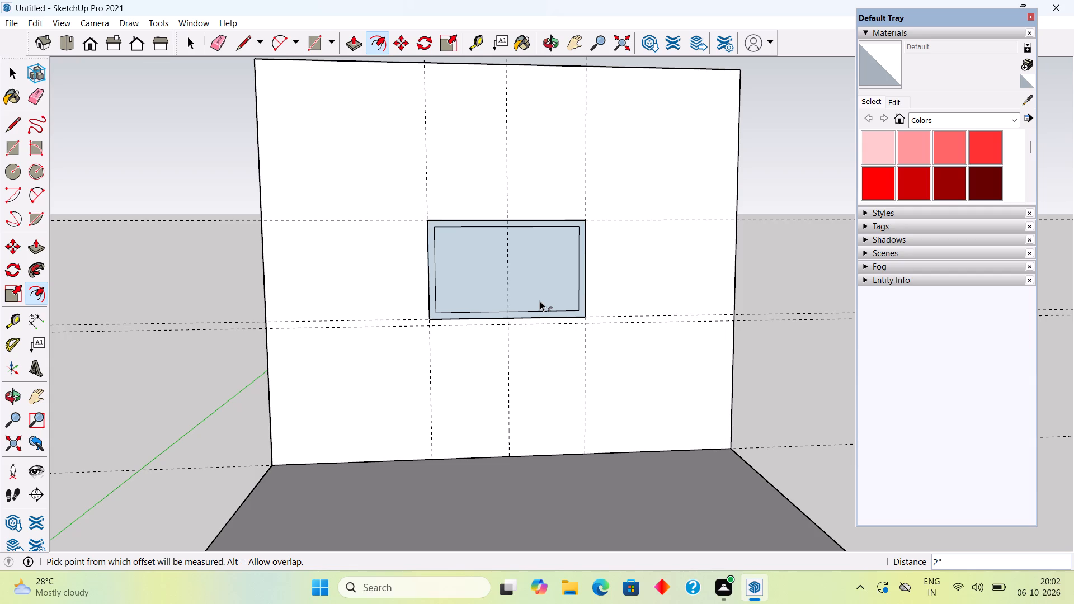
pyautogui.press('space')
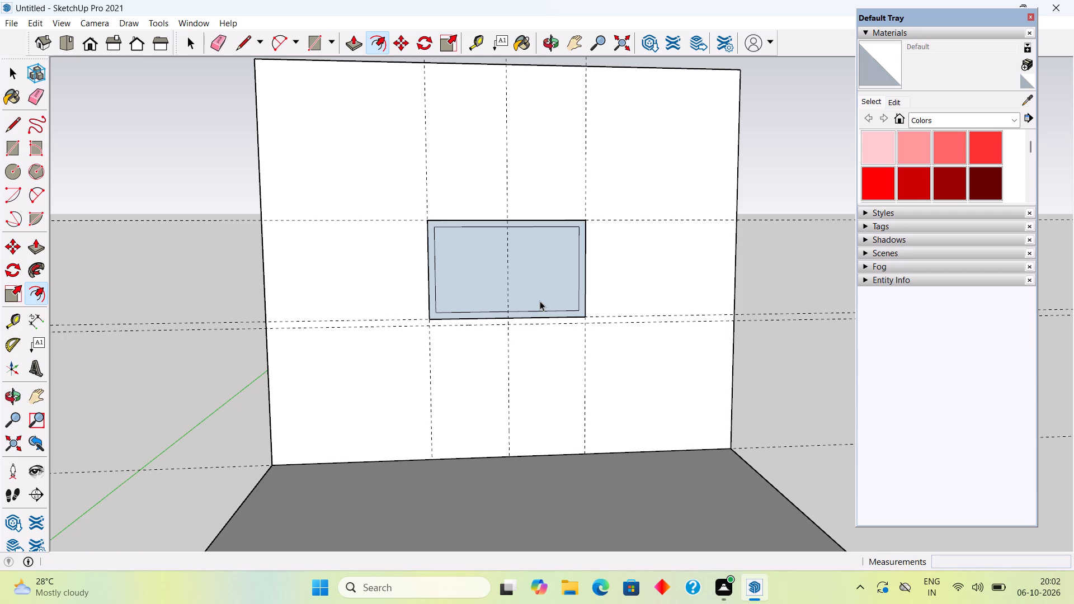
pyautogui.click(540, 301)
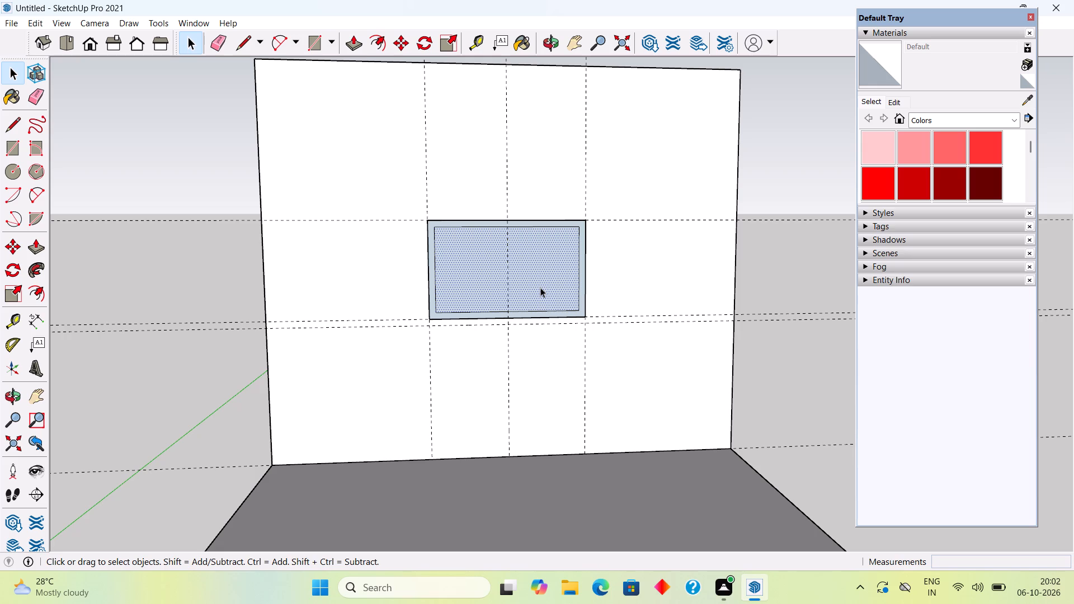
pyautogui.press('Delete')
# Push/Pull the window frame face 9" into the opening to match the wall's thickness.
pyautogui.moveTo(566, 311); pyautogui.dragTo(569, 335)
pyautogui.moveTo(568, 326); pyautogui.dragTo(575, 440, button='middle')
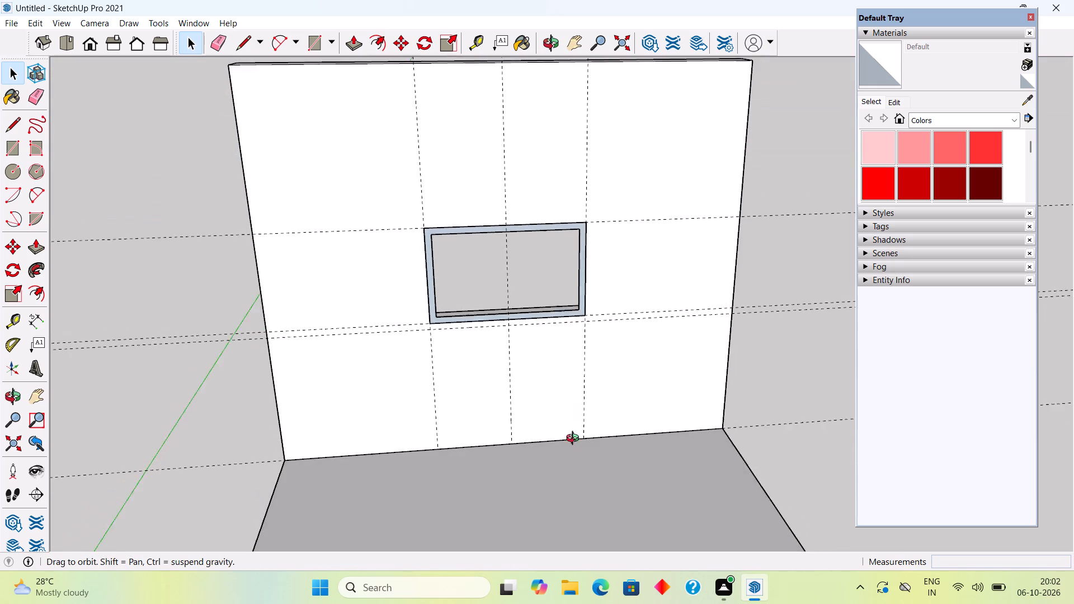
pyautogui.moveTo(575, 440); pyautogui.dragTo(576, 445, button='middle')
pyautogui.scroll(5, 609, 303)
pyautogui.click(562, 308)
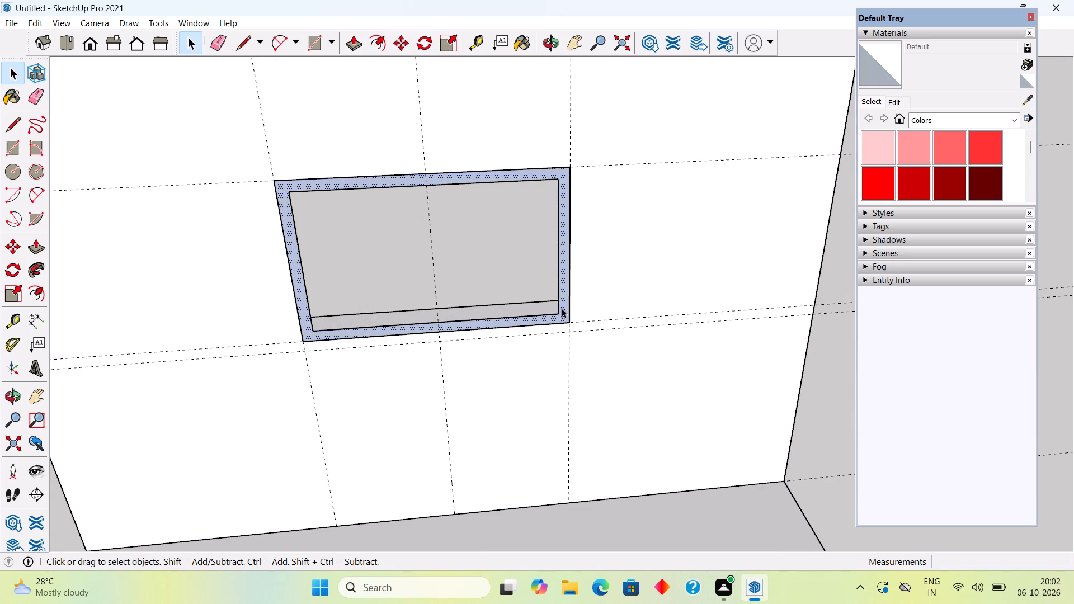
pyautogui.press('p')
pyautogui.click(562, 308)
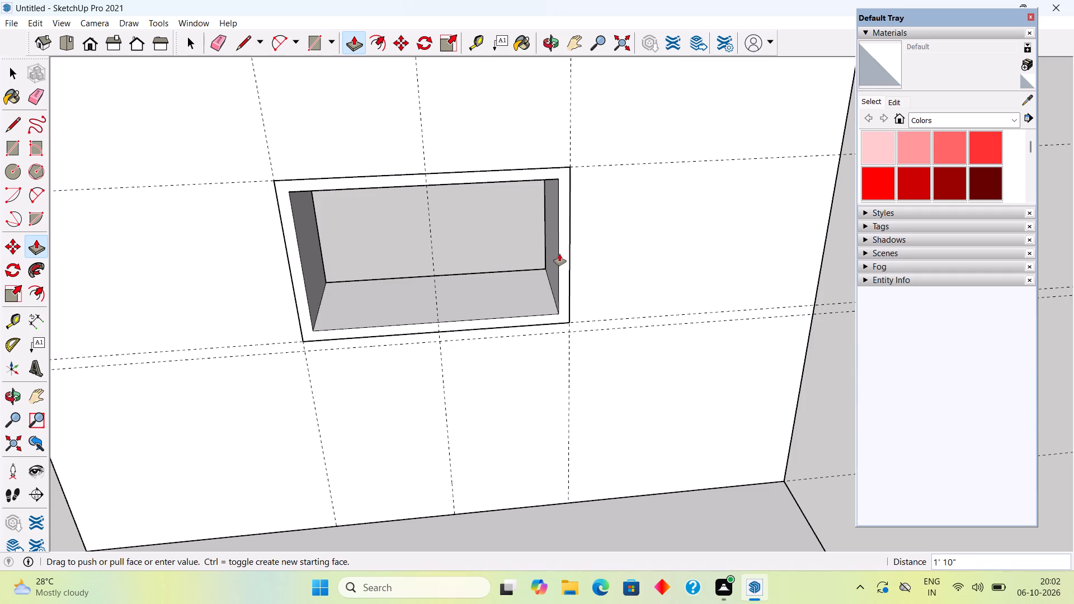
pyautogui.write('9"')
pyautogui.press('Return')
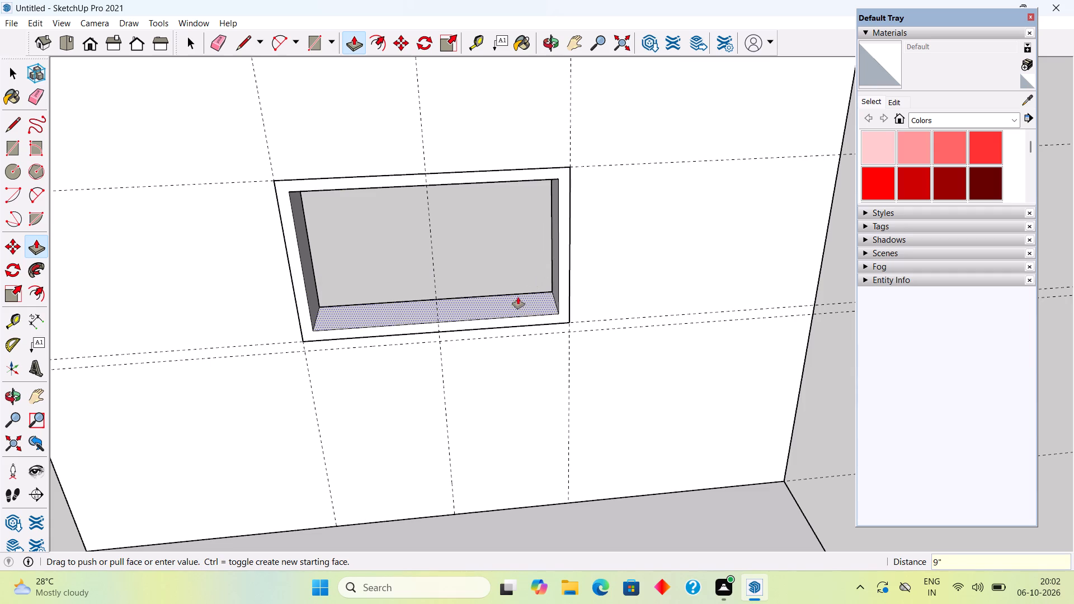
pyautogui.press('space')
# Select all of the connected window frame geometry and make it a group.
pyautogui.tripleClick(512, 312)
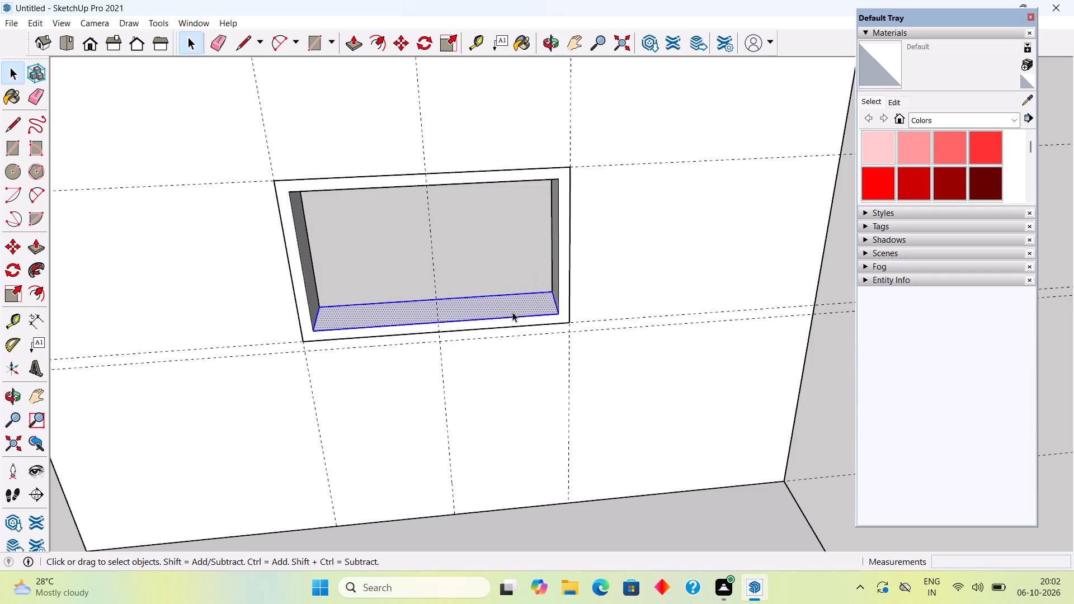
pyautogui.rightClick(512, 312)
pyautogui.click(561, 435)
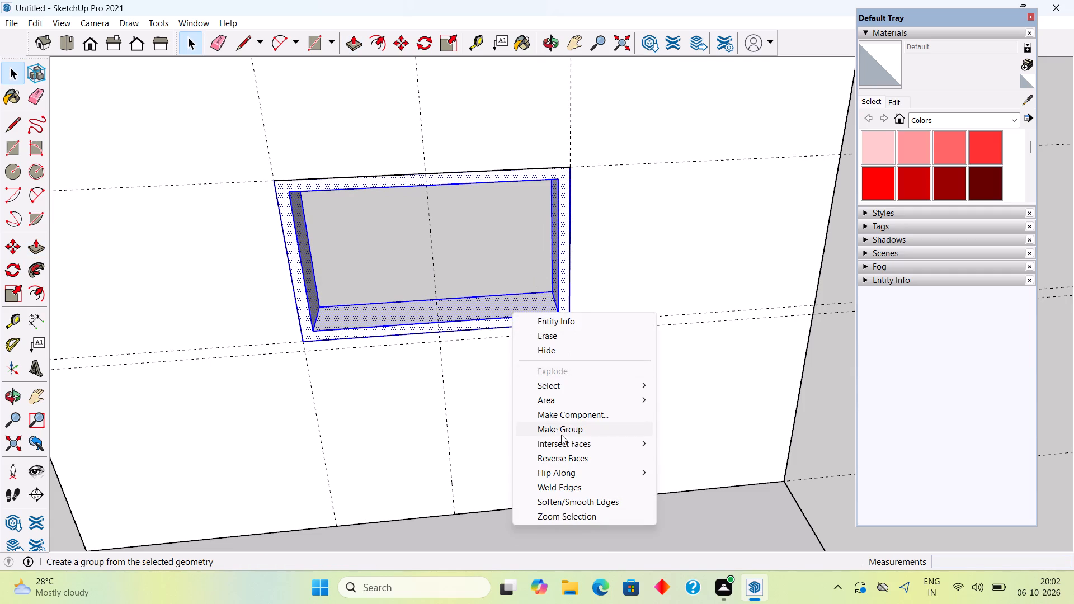
pyautogui.click(466, 262)
# Draw a 3' 8" by 2' 2" rectangle between opposite inner corners of the window frame.
pyautogui.moveTo(501, 337); pyautogui.dragTo(535, 265, button='middle')
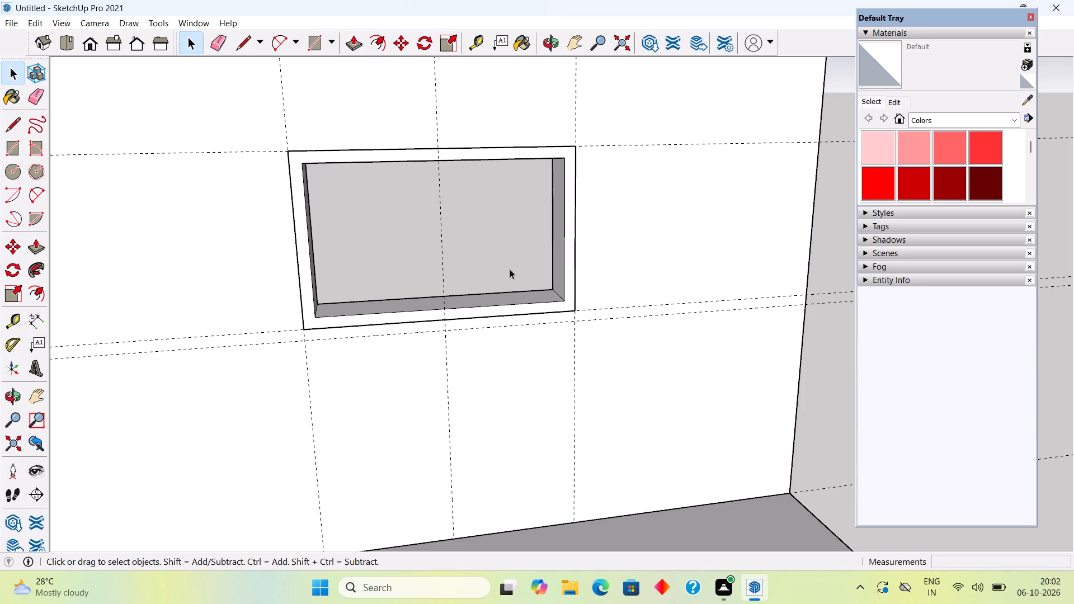
pyautogui.scroll(2, 474, 249)
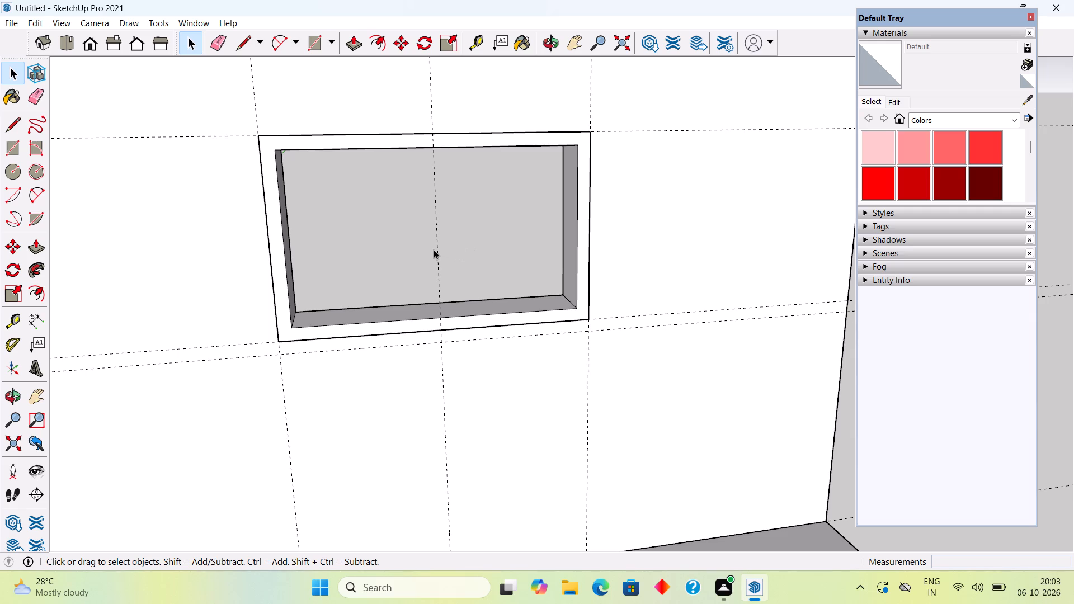
pyautogui.press('r')
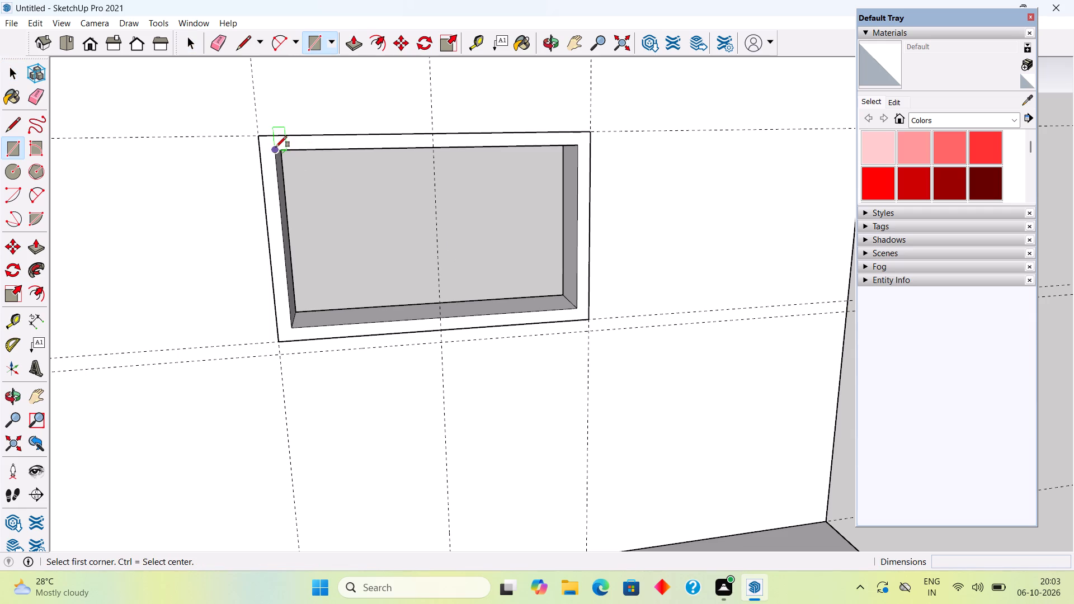
pyautogui.click(276, 150)
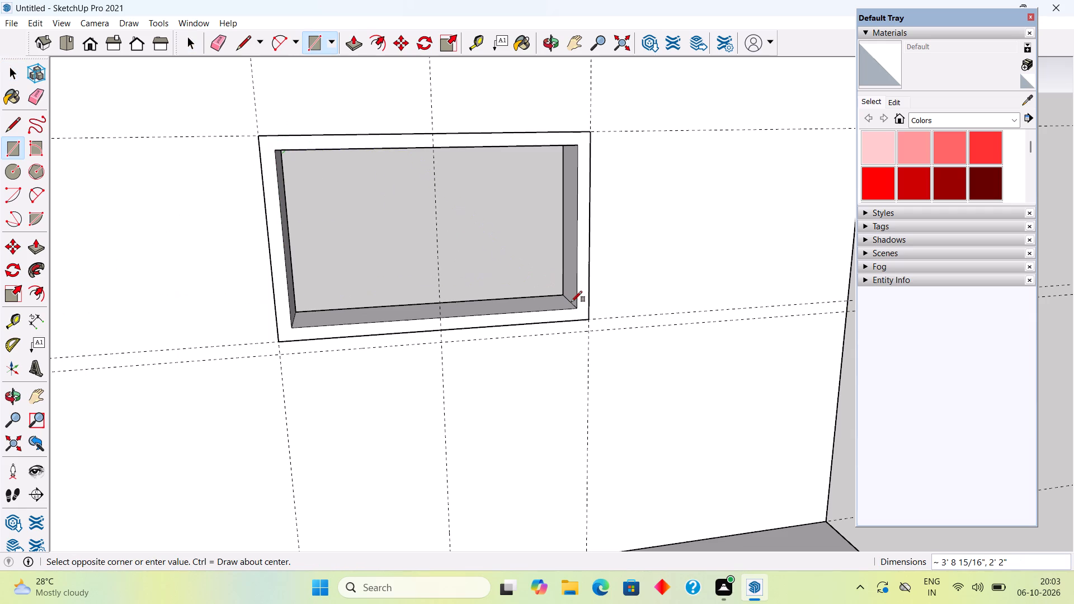
pyautogui.click(574, 311)
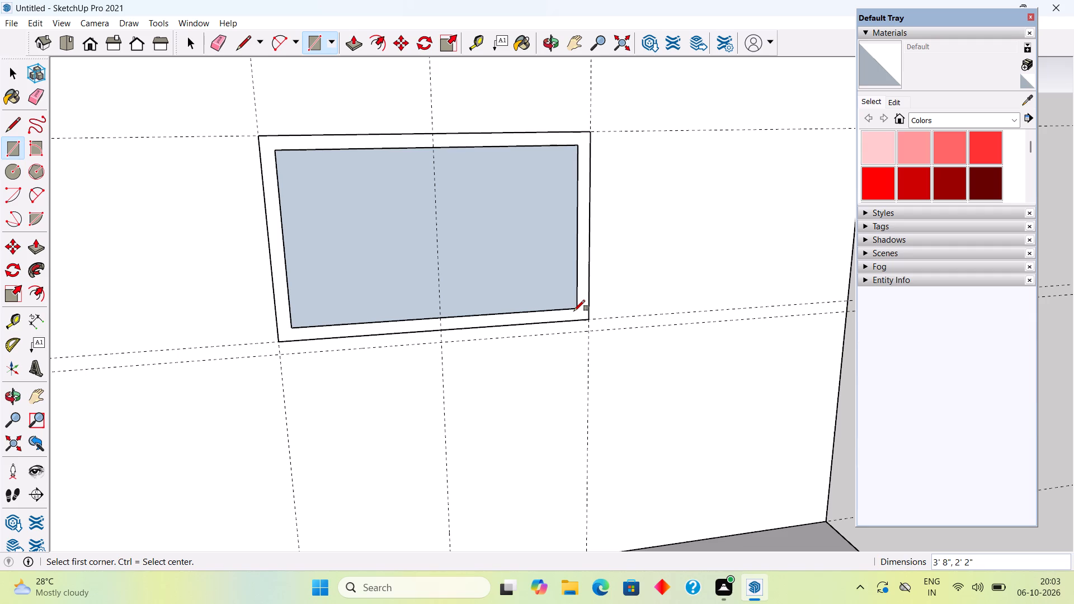
pyautogui.press('space')
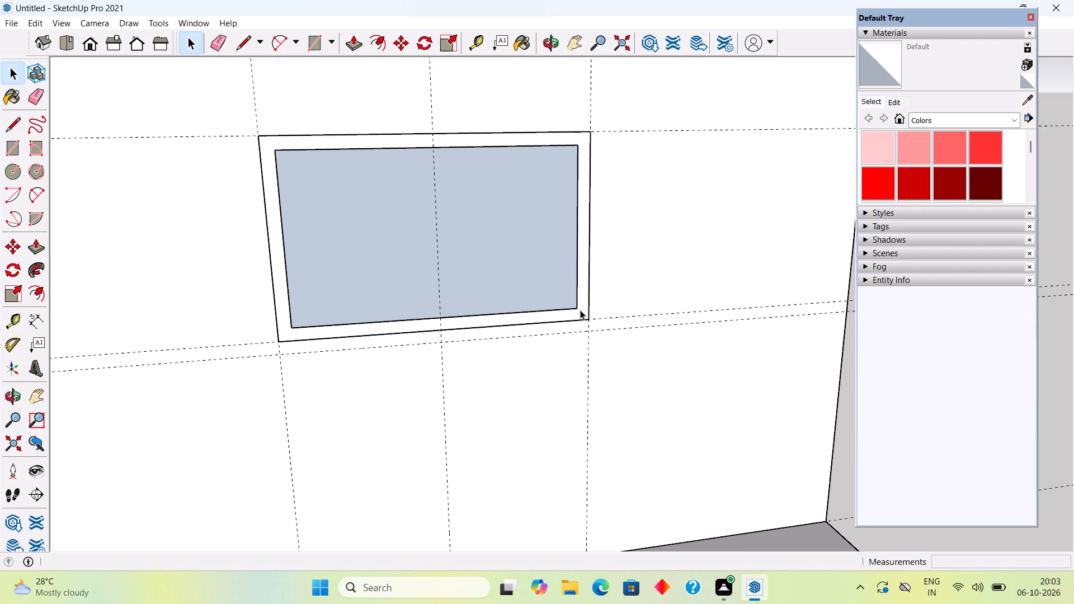
# Offset the inner rectangle's edges 2" inward to outline the window sash.
pyautogui.click(473, 267)
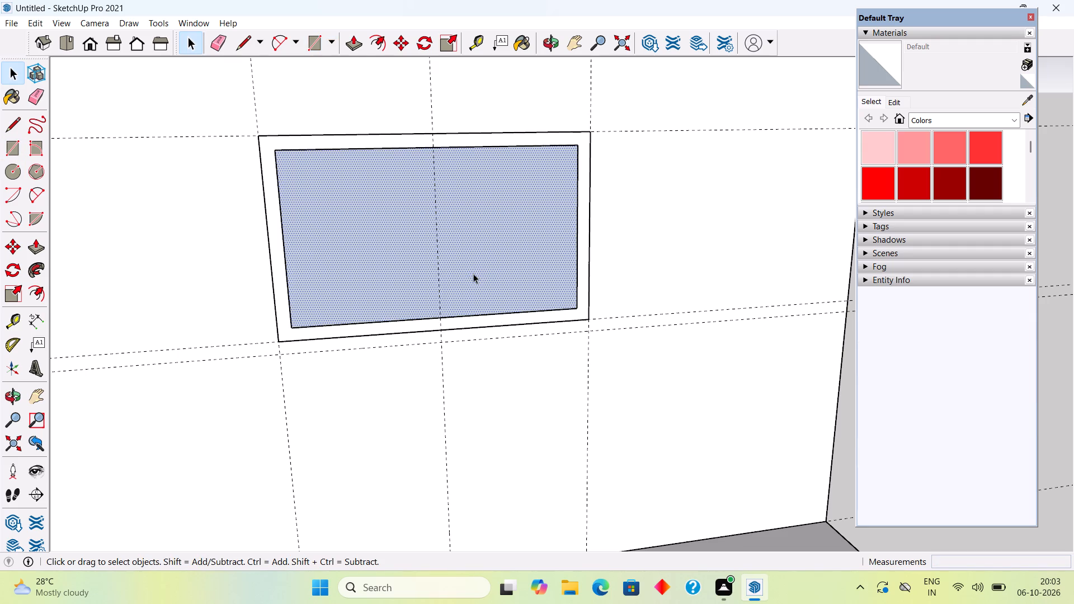
pyautogui.press('f')
pyautogui.click(469, 305)
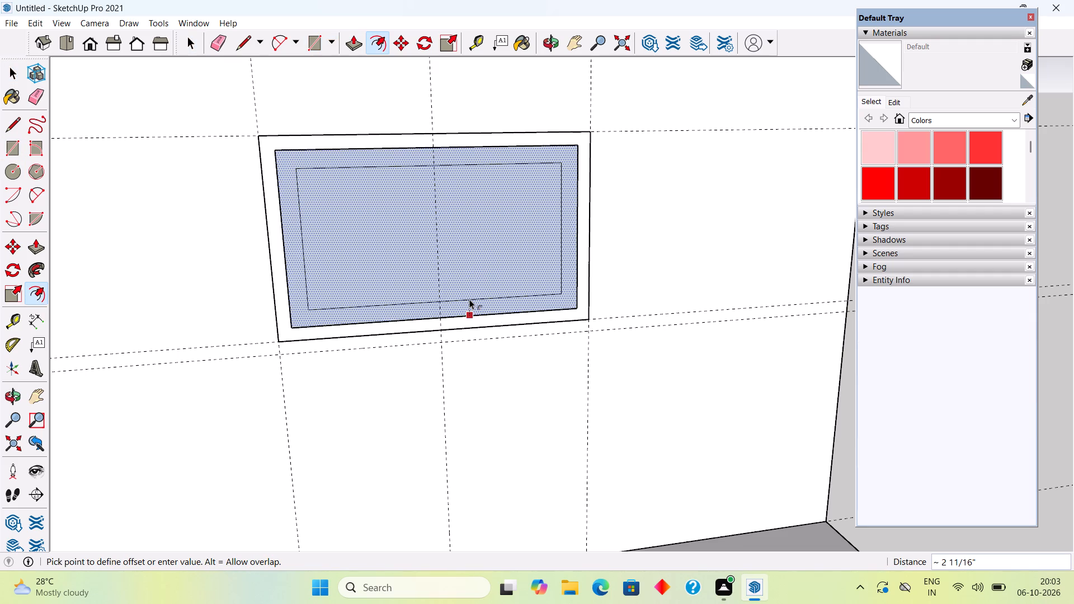
pyautogui.write('2"')
pyautogui.press('Return')
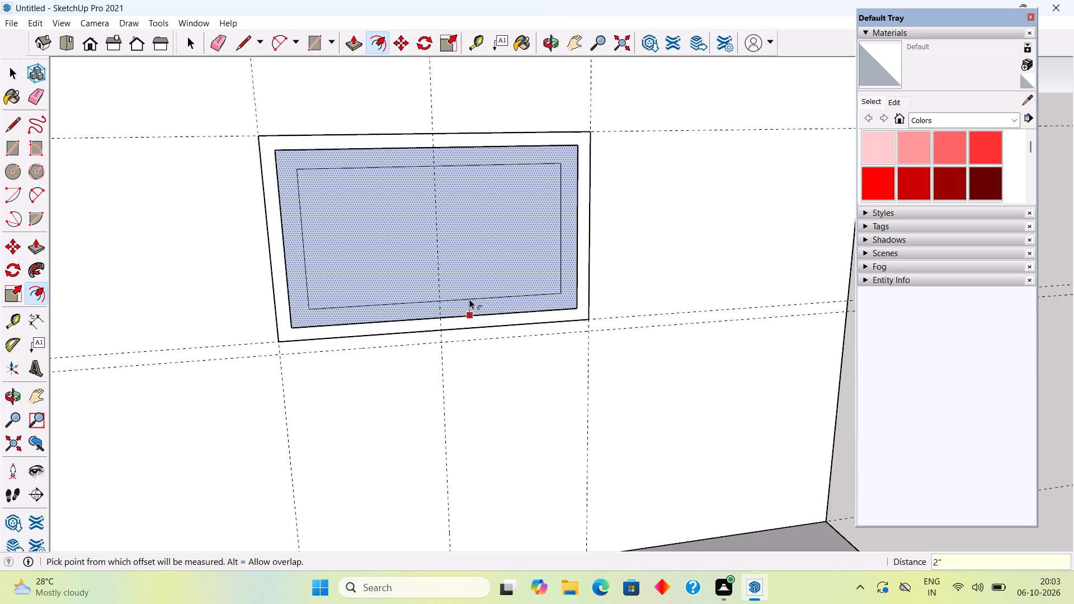
pyautogui.click(463, 271)
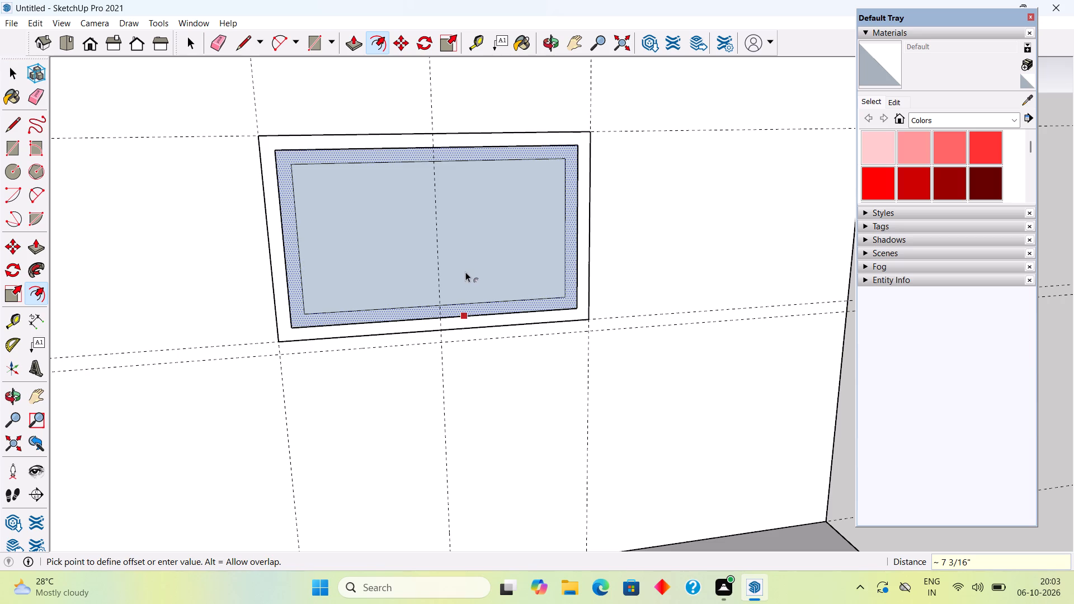
pyautogui.press('space')
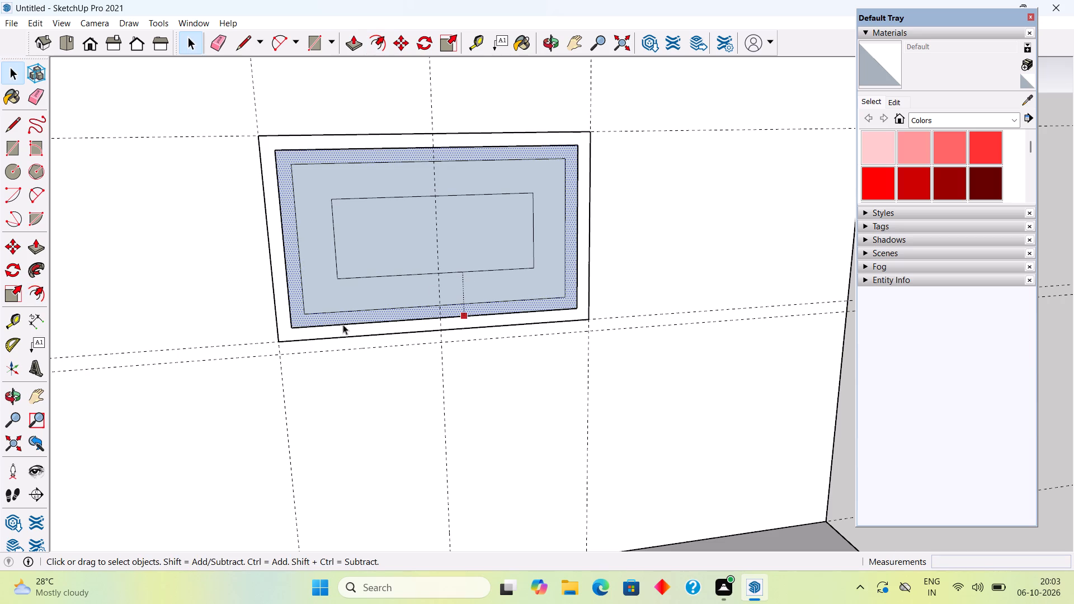
# Delete the inner face of the sash outline, leaving only the 2" border ring.
pyautogui.press('space')
pyautogui.click(275, 211)
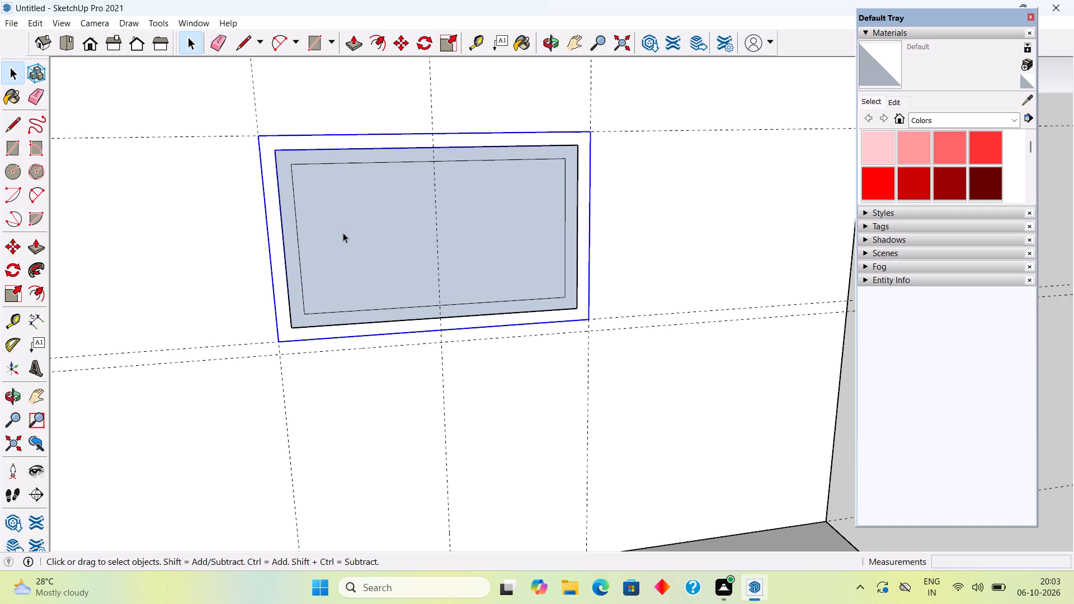
pyautogui.click(343, 233)
pyautogui.press('Delete')
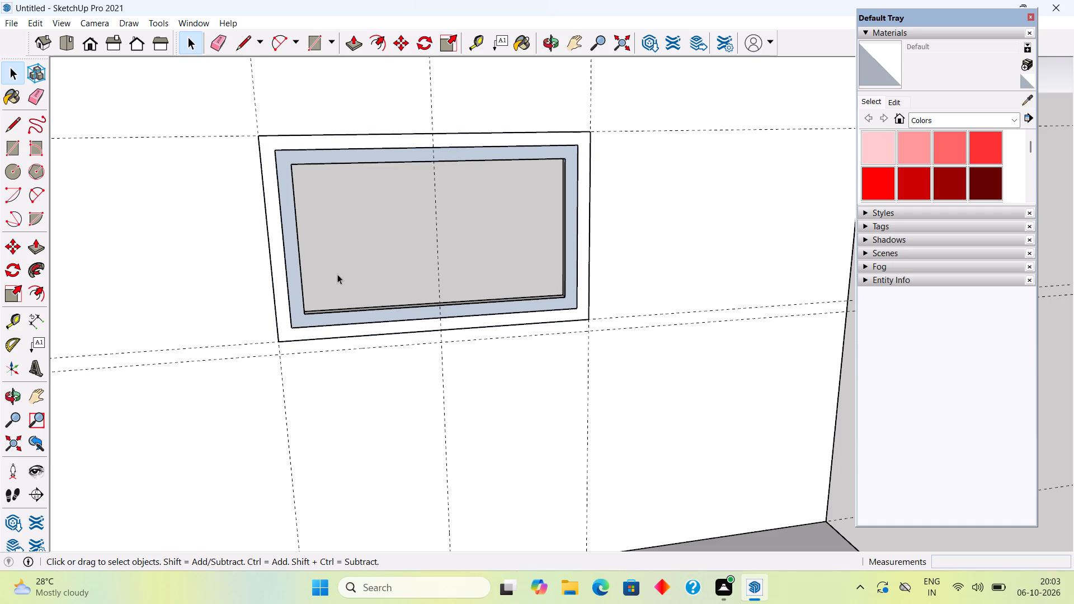
# Push/Pull the sash border face 4.5" to give it thickness within the window frame.
pyautogui.moveTo(331, 296); pyautogui.dragTo(303, 397, button='middle')
pyautogui.scroll(4, 322, 346)
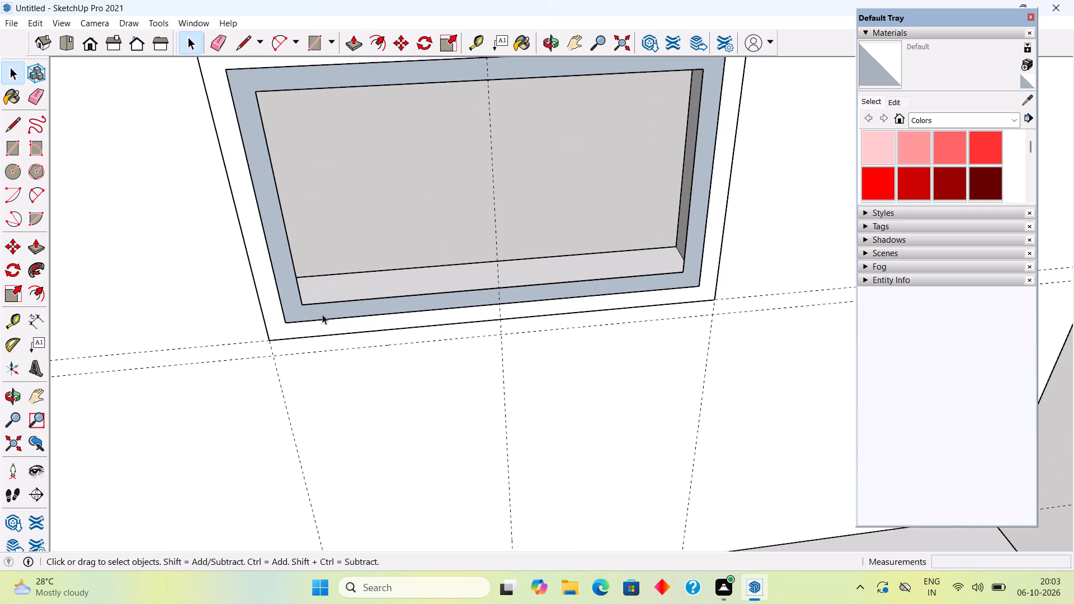
pyautogui.click(322, 313)
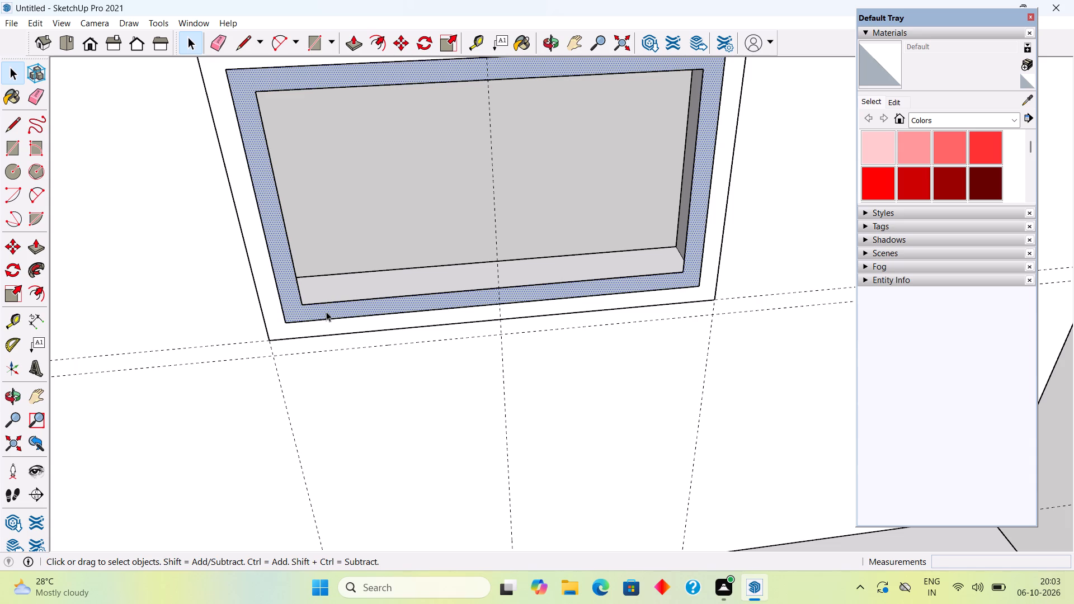
pyautogui.press('p')
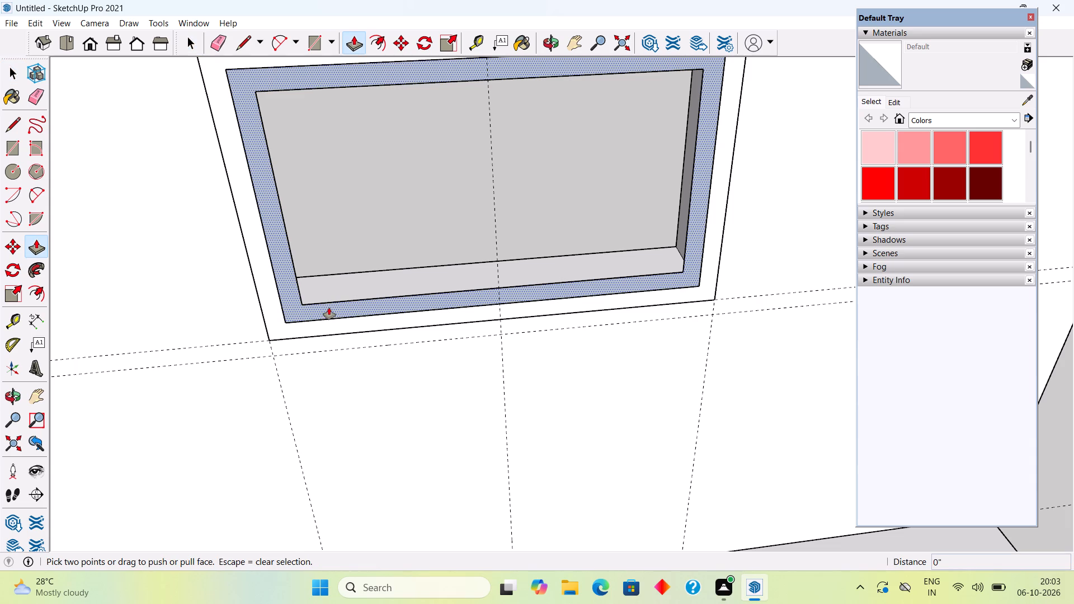
pyautogui.click(329, 308)
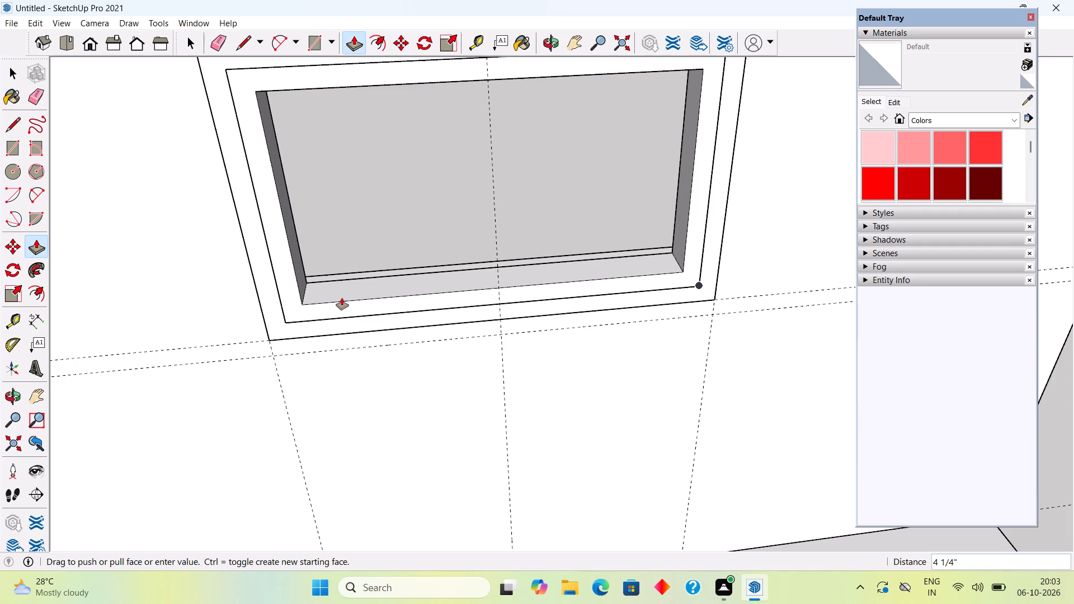
pyautogui.write('4.5"')
pyautogui.press('Return')
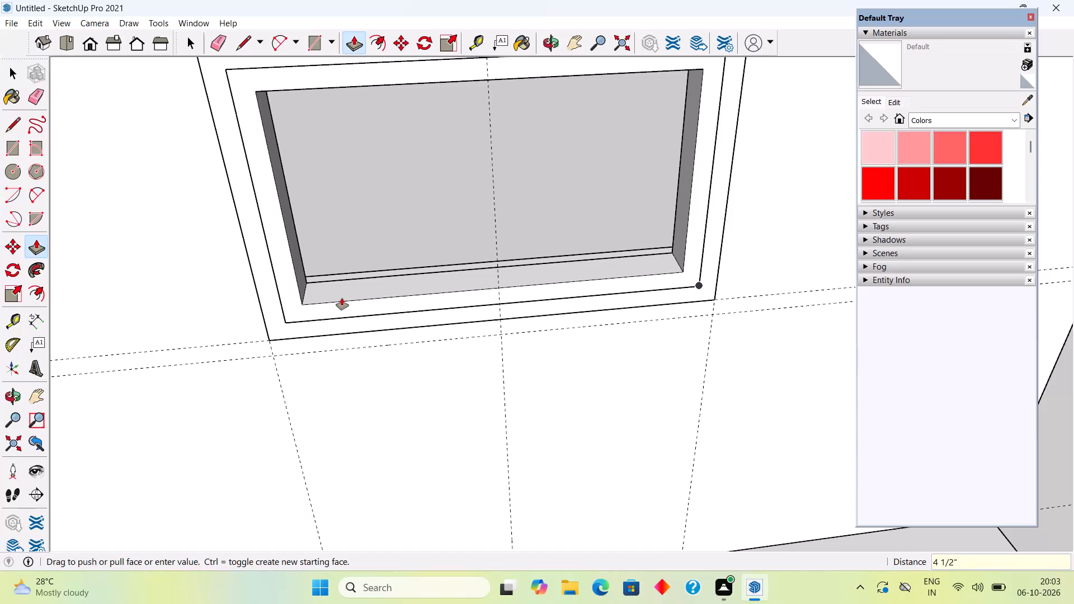
# Select all of the connected sash geometry and make it a group.
pyautogui.press('space')
pyautogui.click(312, 307)
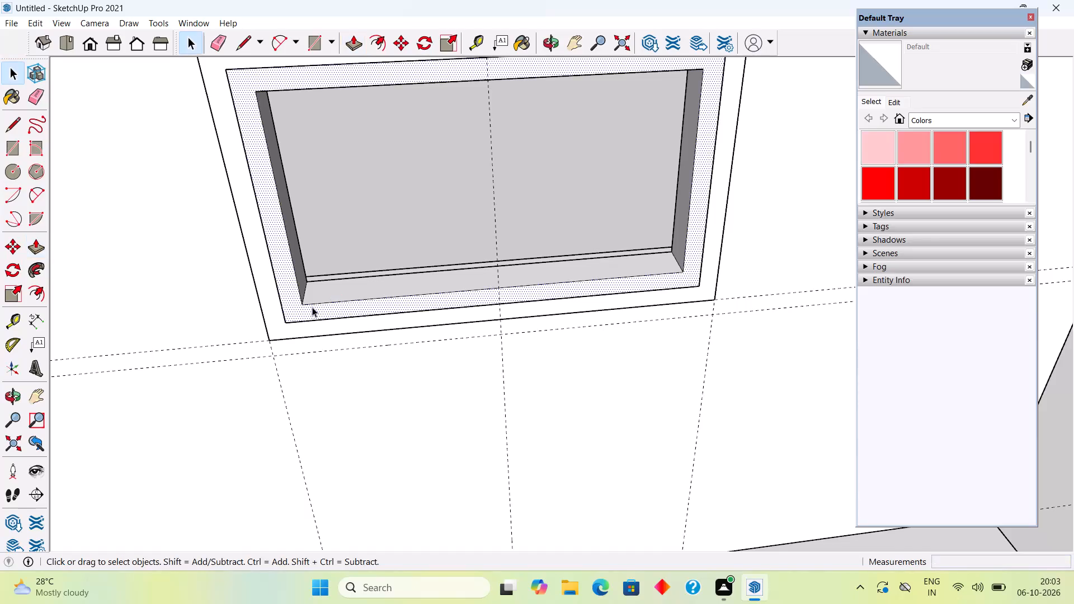
pyautogui.tripleClick(310, 308)
pyautogui.rightClick(310, 308)
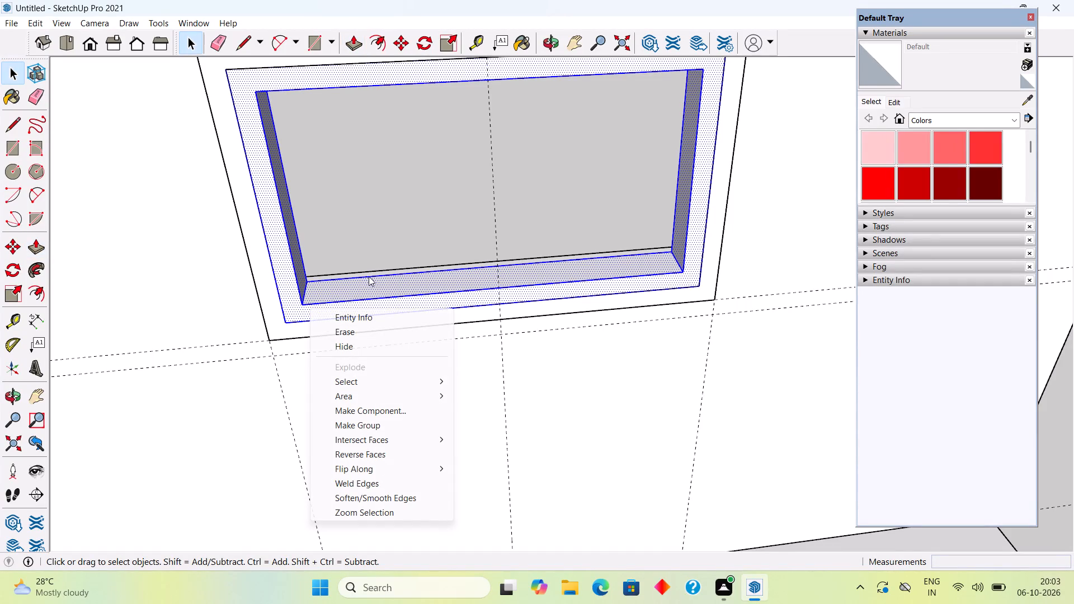
pyautogui.click(403, 419)
# Open the sash group for editing.
pyautogui.moveTo(318, 292); pyautogui.dragTo(319, 317, button='middle')
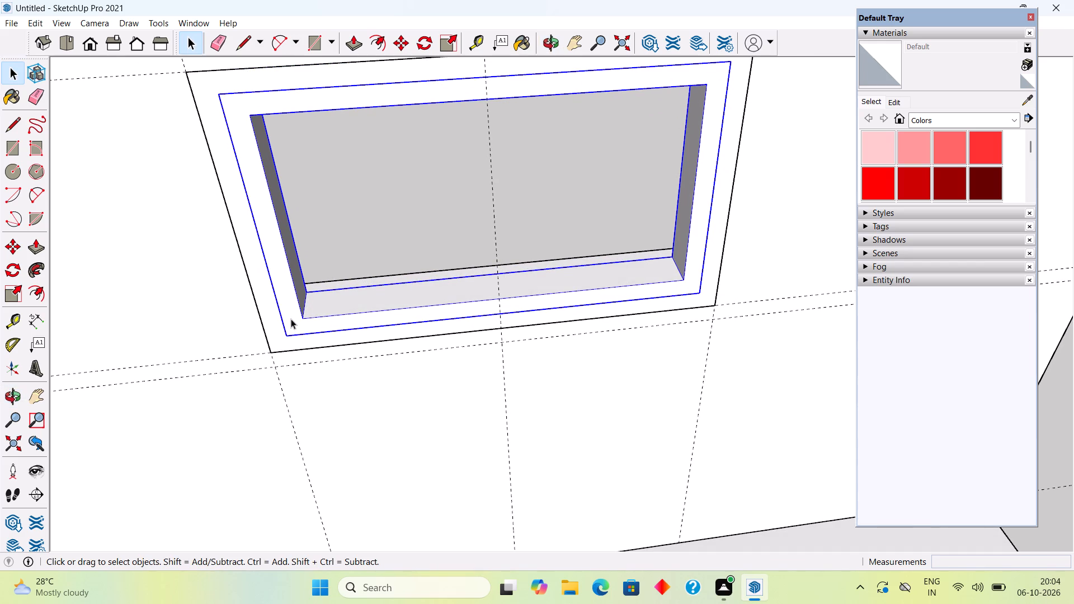
pyautogui.click(291, 319)
pyautogui.tripleClick(296, 310)
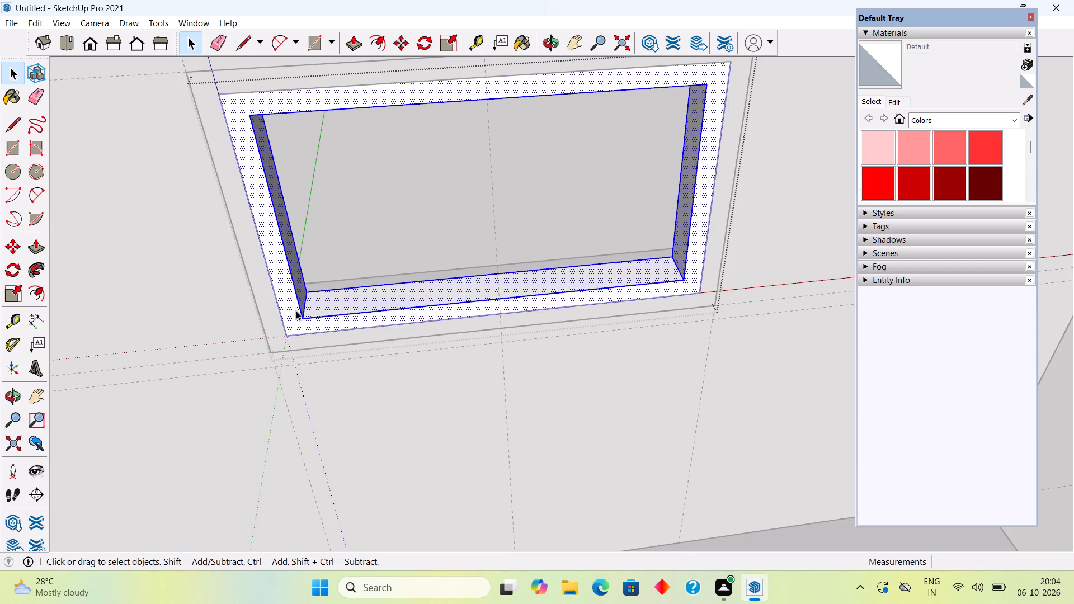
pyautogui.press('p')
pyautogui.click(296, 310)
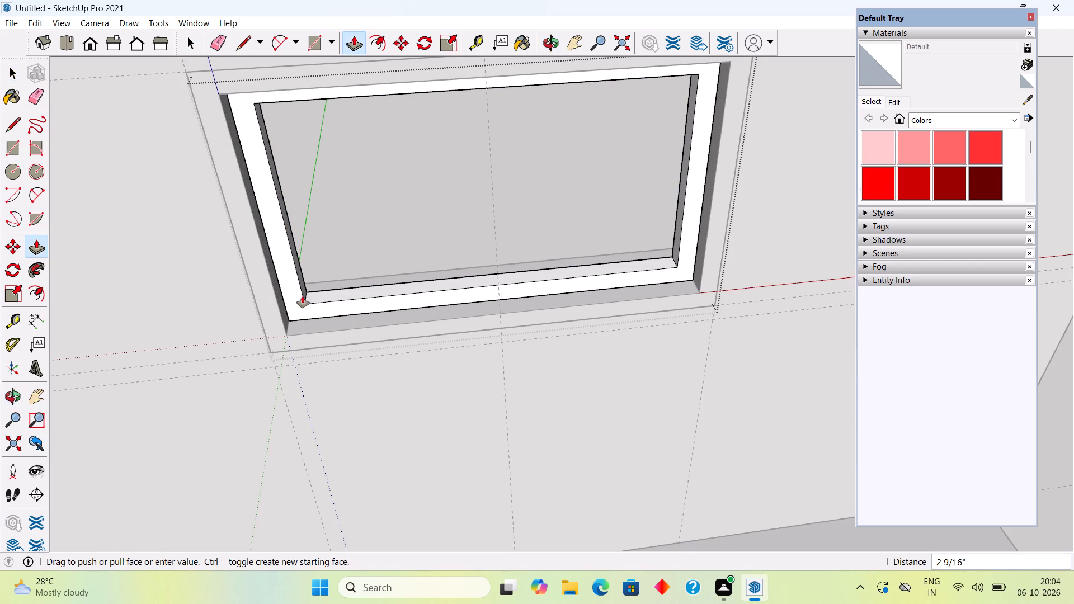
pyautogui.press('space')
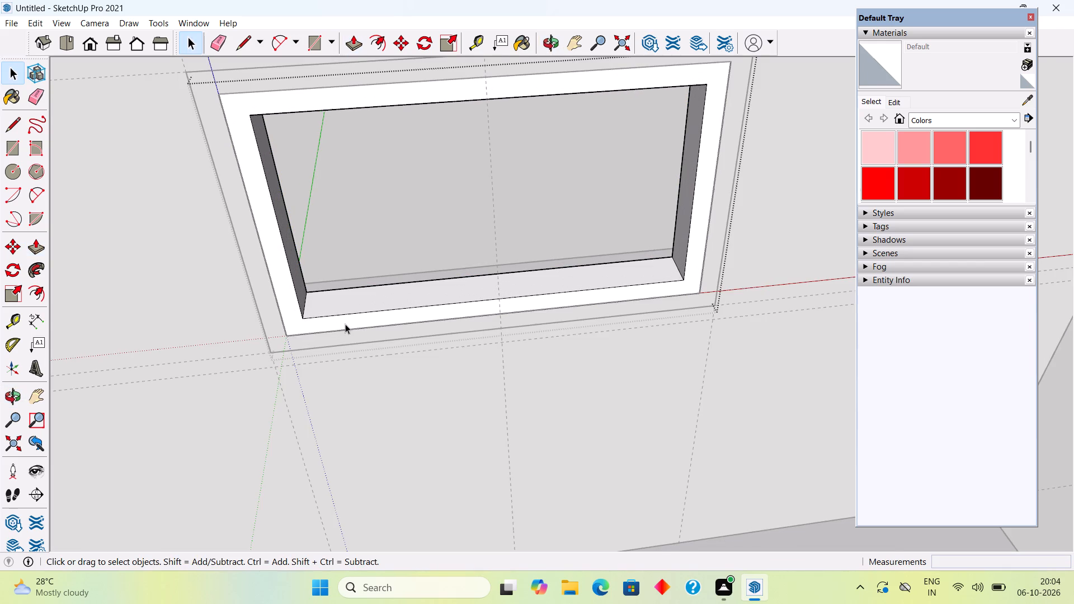
# Push/Pull the sash face on the wall's other side outward by 1" and close the sash group.
pyautogui.scroll(-14, 345, 324)
pyautogui.moveTo(527, 320); pyautogui.dragTo(103, 401, button='middle')
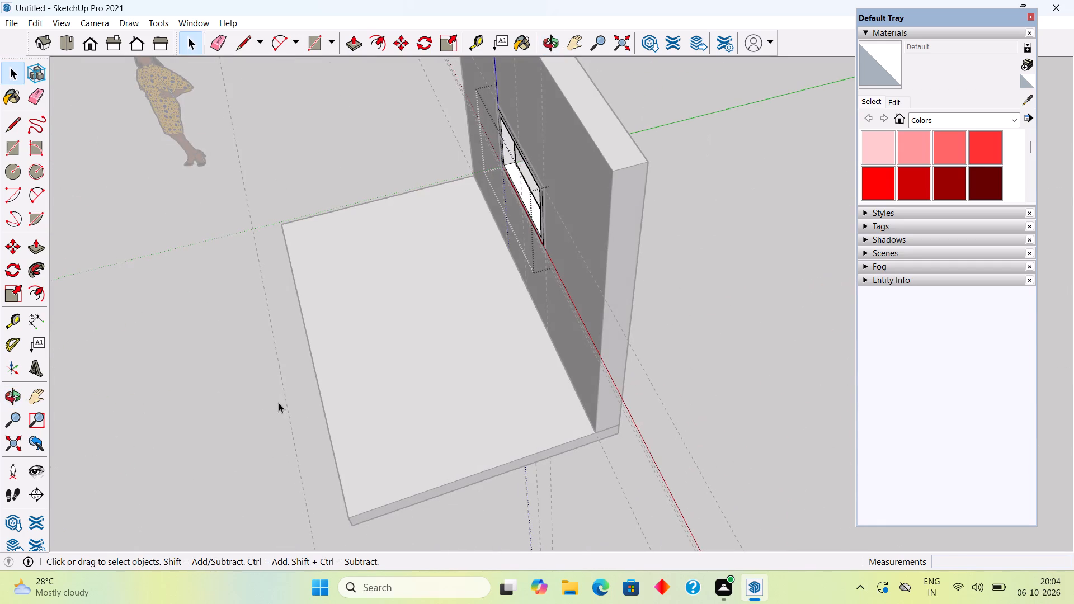
pyautogui.moveTo(651, 384); pyautogui.dragTo(88, 313, button='middle')
pyautogui.scroll(6, 735, 197)
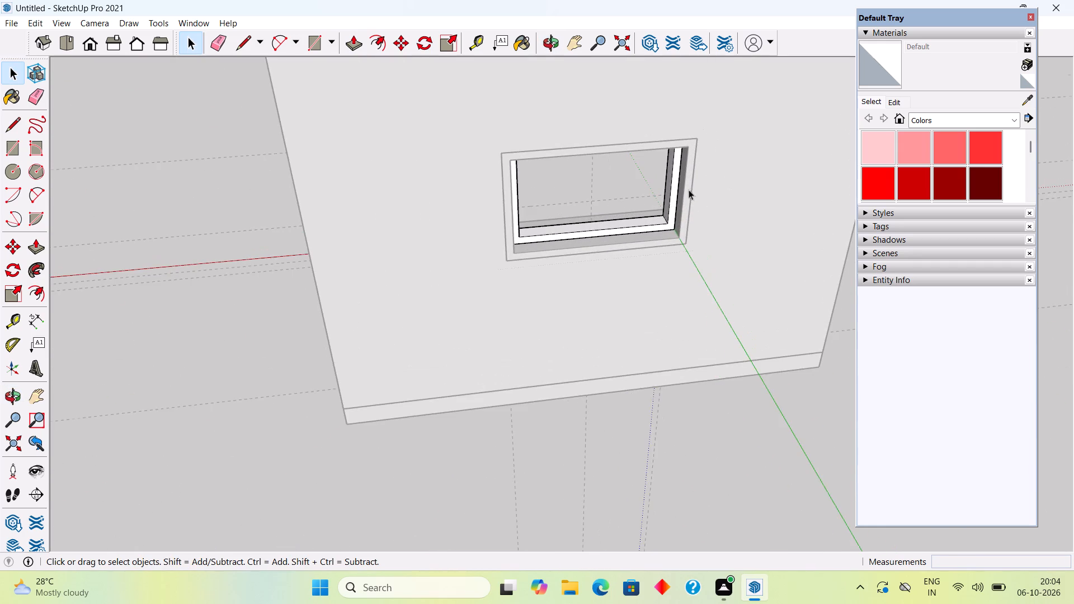
pyautogui.scroll(4, 689, 190)
pyautogui.click(660, 220)
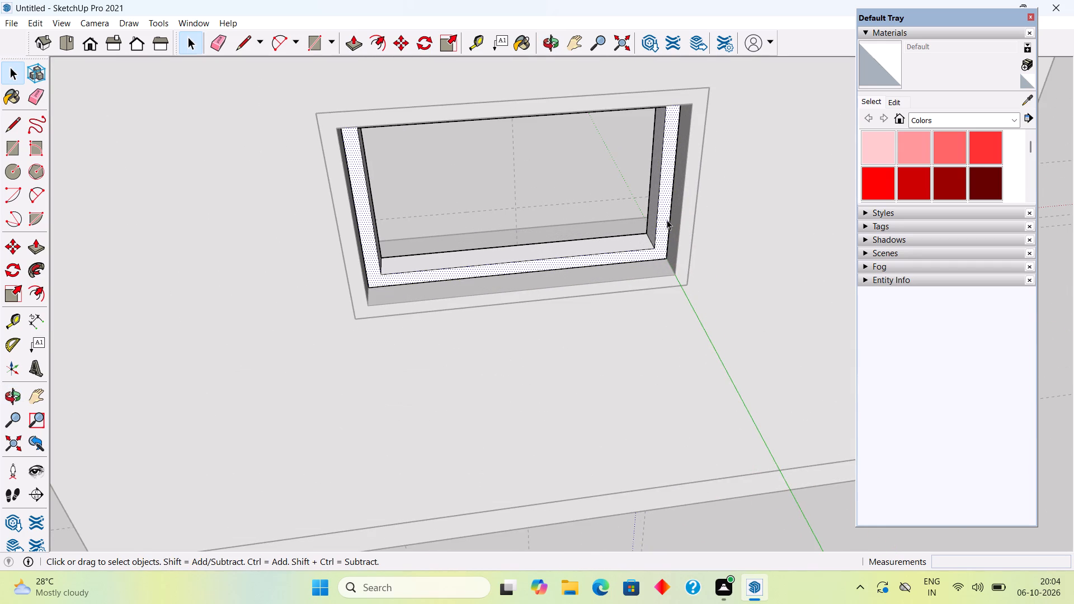
pyautogui.press('p')
pyautogui.click(667, 220)
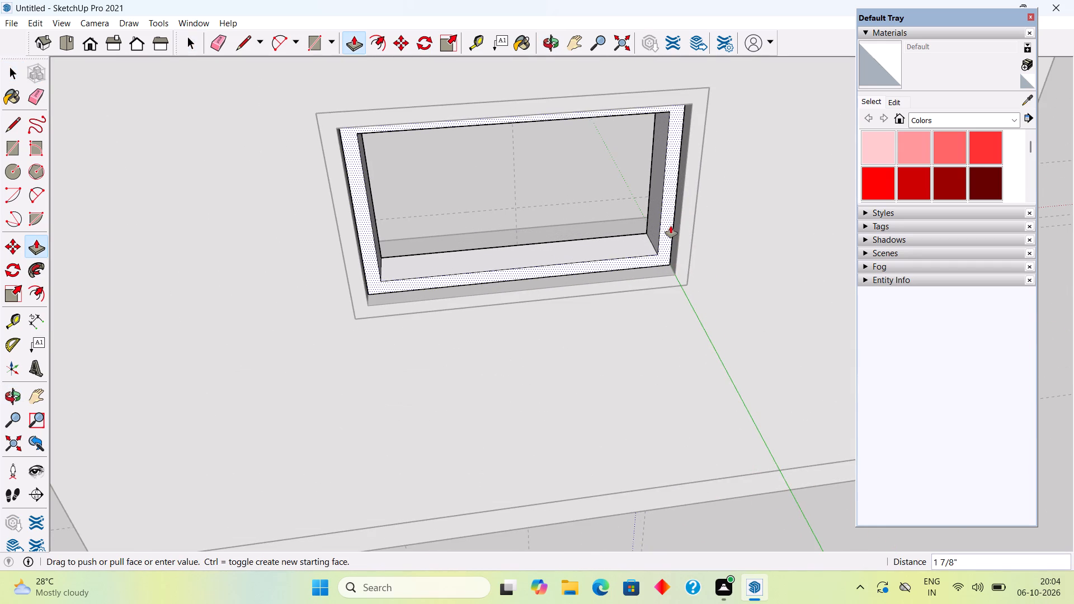
pyautogui.write('1"')
pyautogui.press('Return')
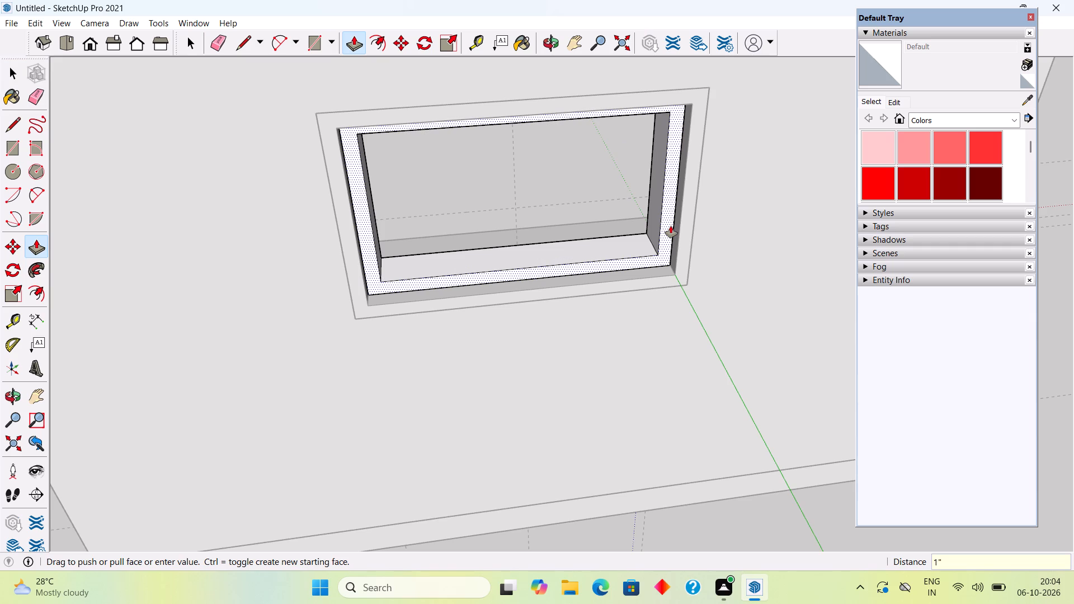
pyautogui.scroll(-4, 470, 258)
pyautogui.press('space')
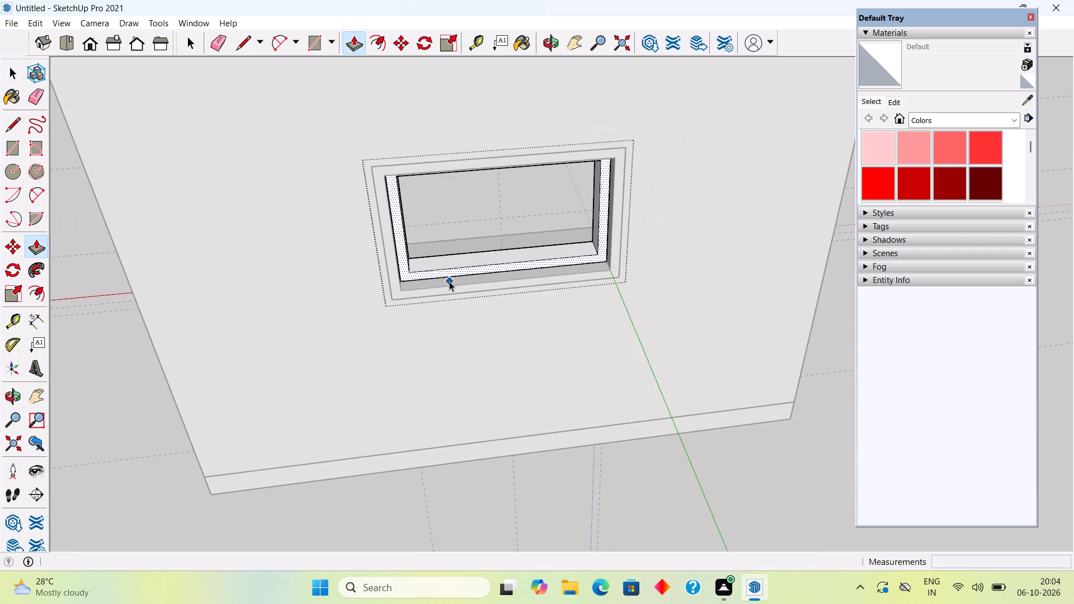
pyautogui.moveTo(449, 281); pyautogui.dragTo(753, 336, button='middle')
pyautogui.moveTo(465, 400); pyautogui.dragTo(831, 334, button='middle')
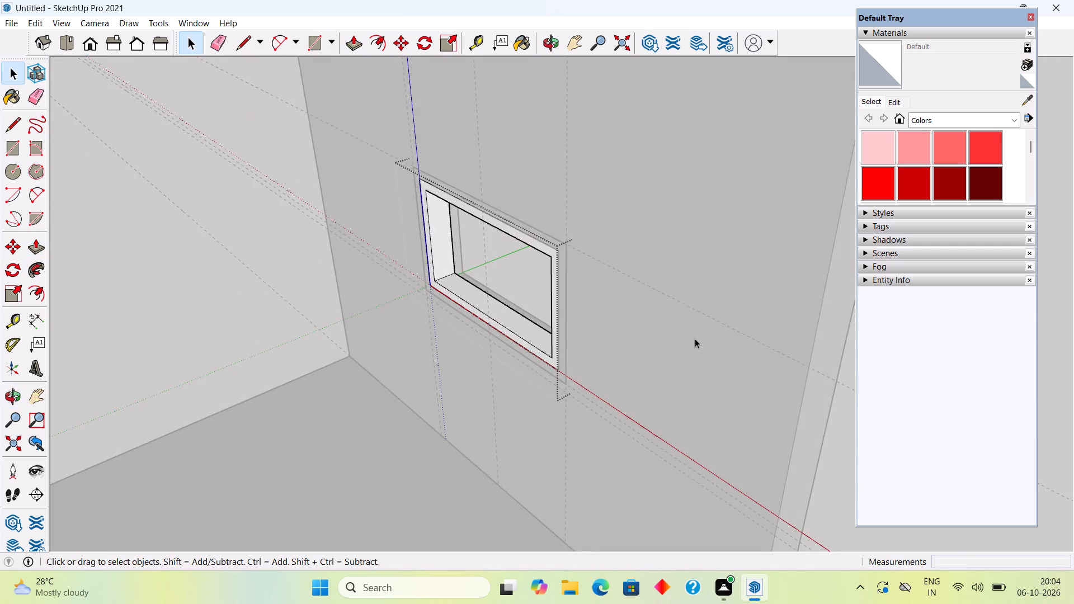
pyautogui.moveTo(560, 332); pyautogui.dragTo(775, 323, button='middle')
pyautogui.click(121, 276)
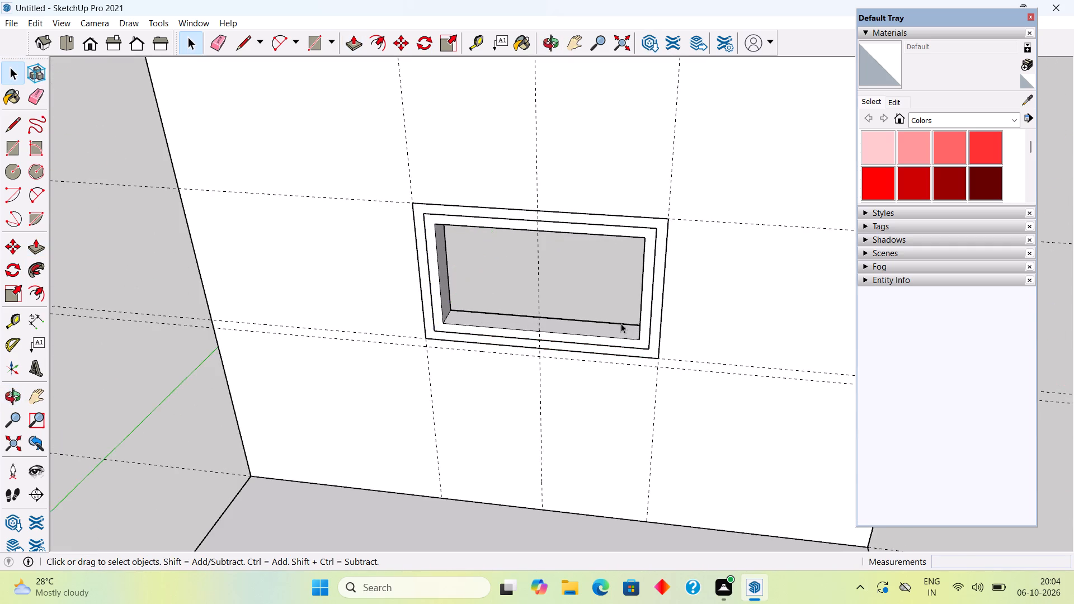
# Place a vertical guide halfway across the depth of the sash's inner side face.
pyautogui.scroll(3, 622, 320)
pyautogui.moveTo(529, 277); pyautogui.dragTo(452, 177, button='middle')
pyautogui.scroll(5, 421, 189)
pyautogui.moveTo(420, 188); pyautogui.dragTo(413, 134, button='middle')
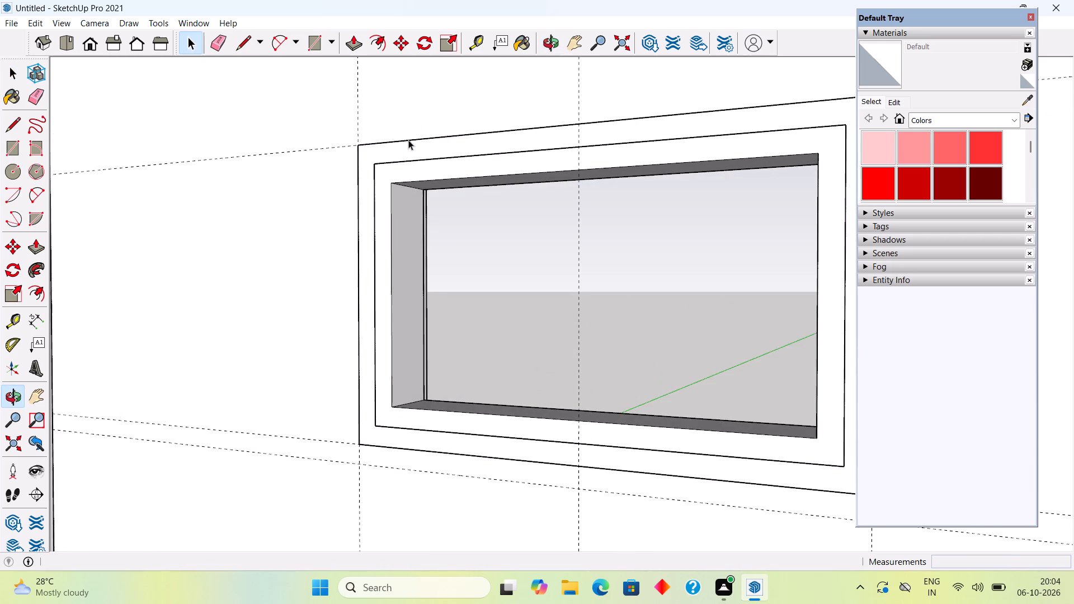
pyautogui.scroll(4, 417, 226)
pyautogui.press('t')
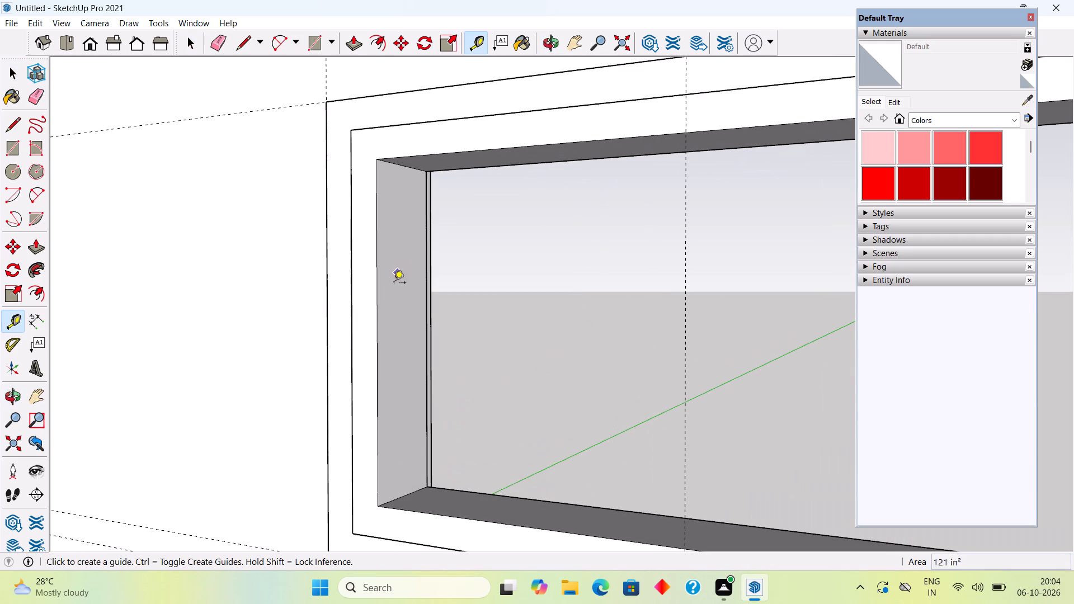
pyautogui.click(378, 358)
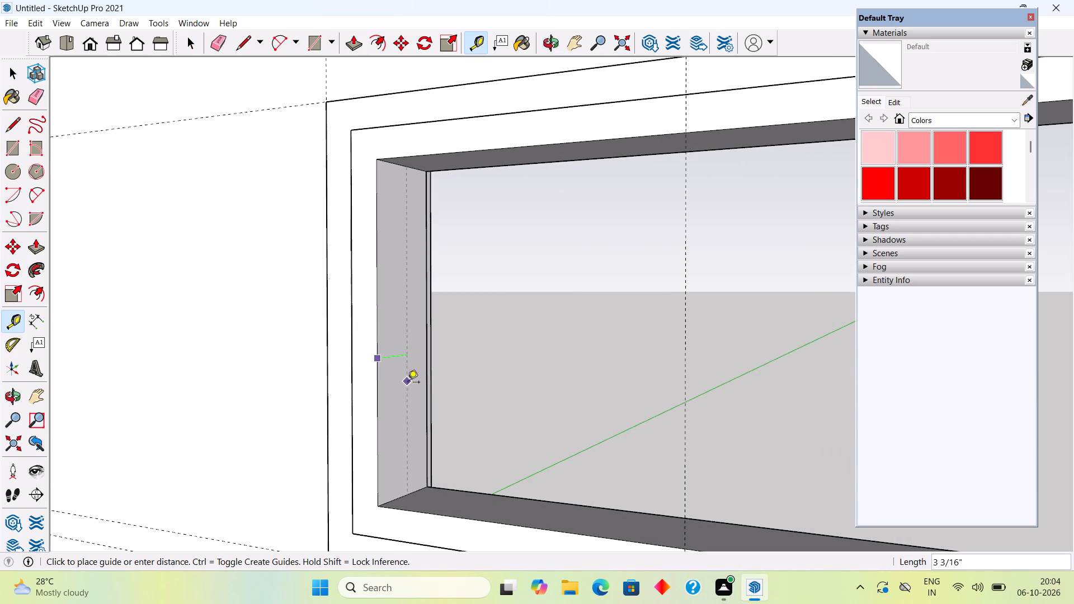
pyautogui.click(406, 496)
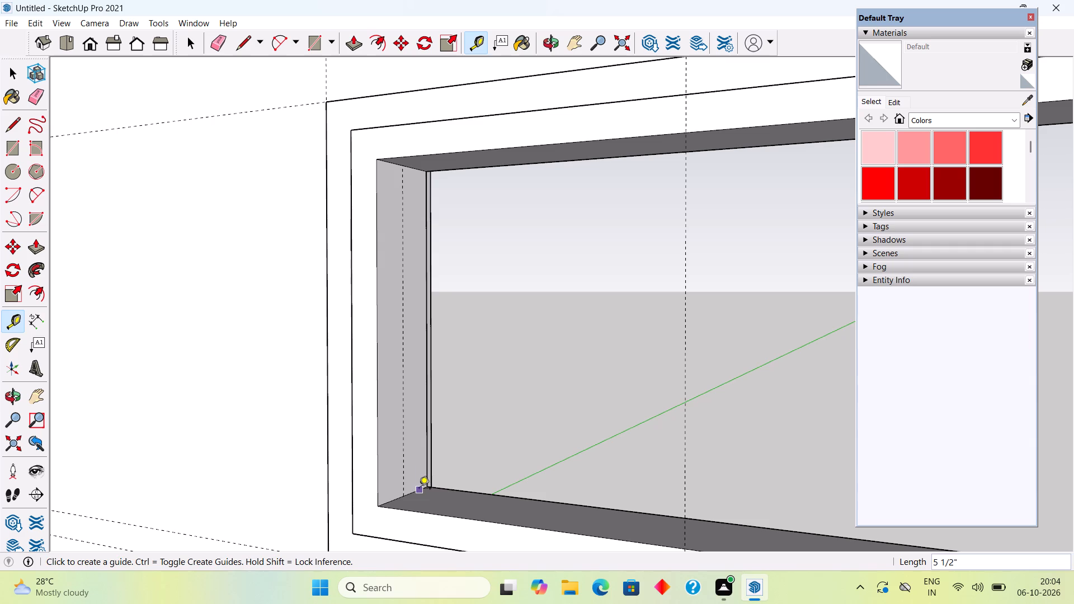
# Place a guide along the top of the sash's inner side face, 1' 10" above its bottom edge.
pyautogui.press('space')
pyautogui.press('r')
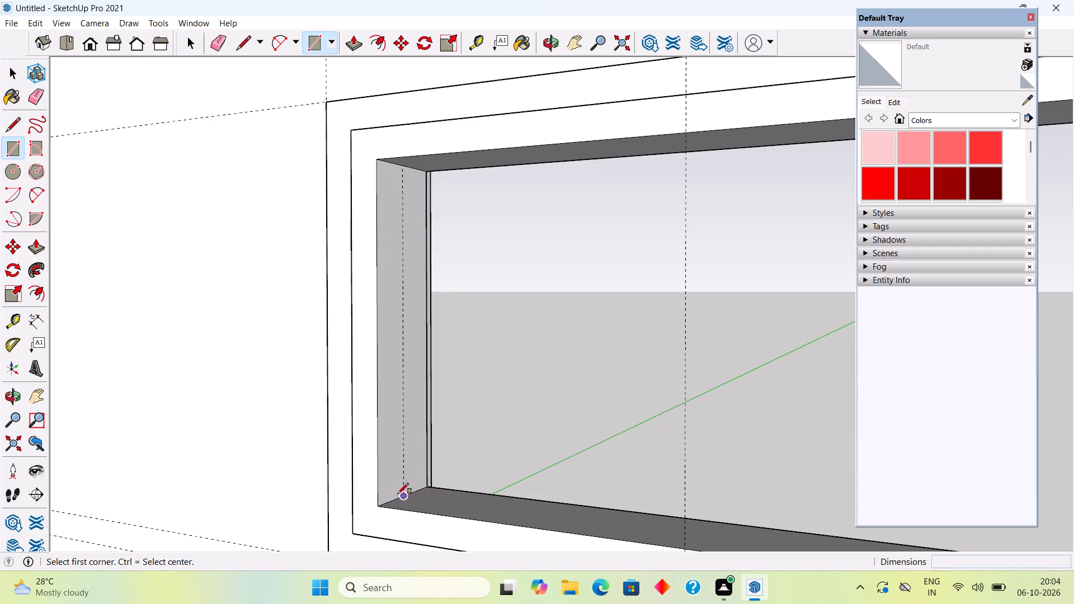
pyautogui.press('t')
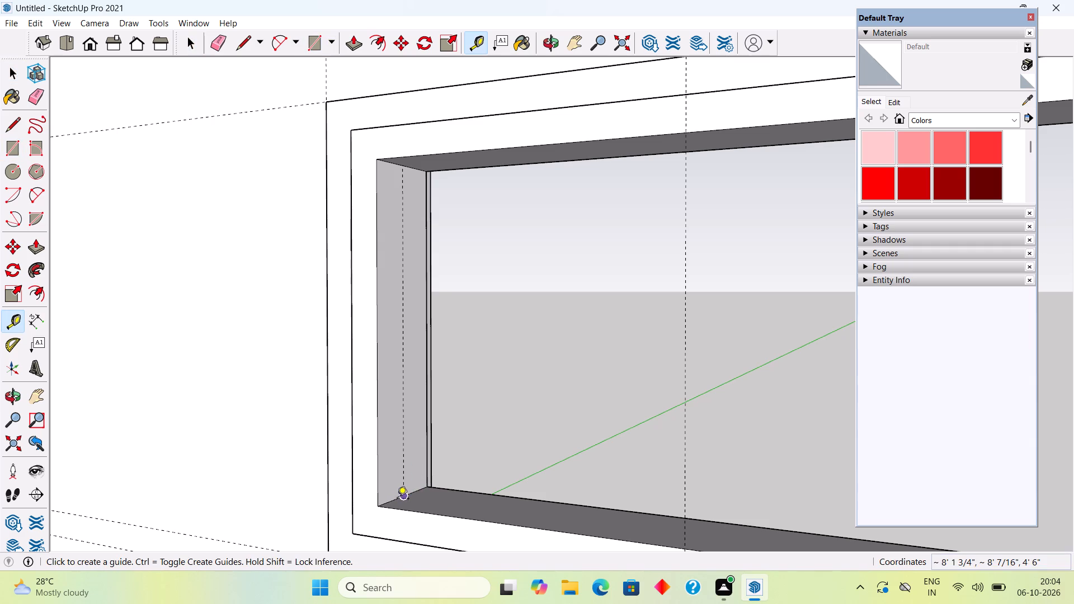
pyautogui.click(389, 501)
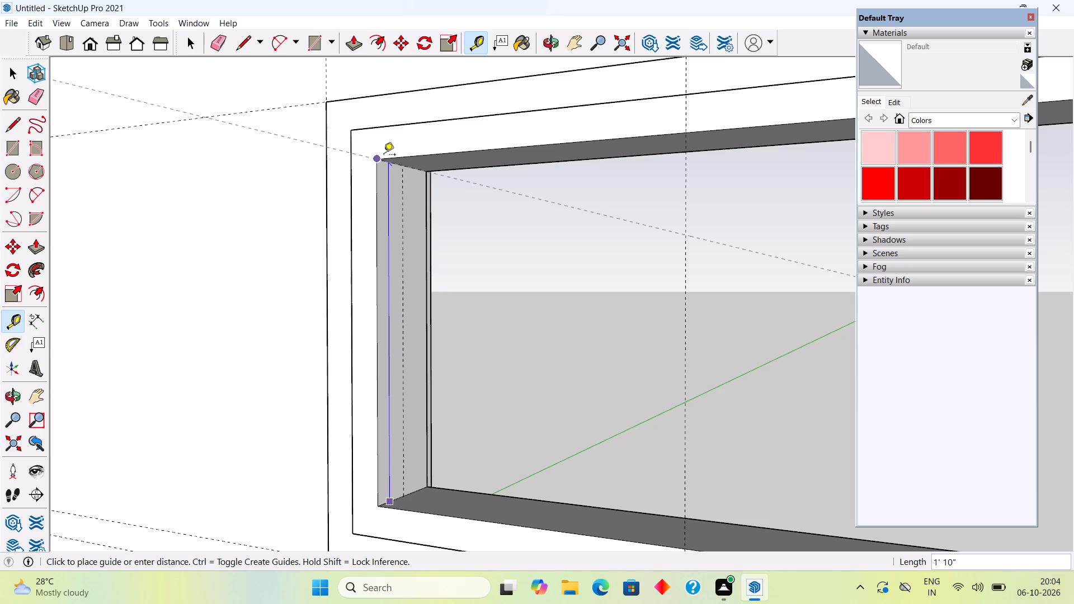
pyautogui.click(384, 155)
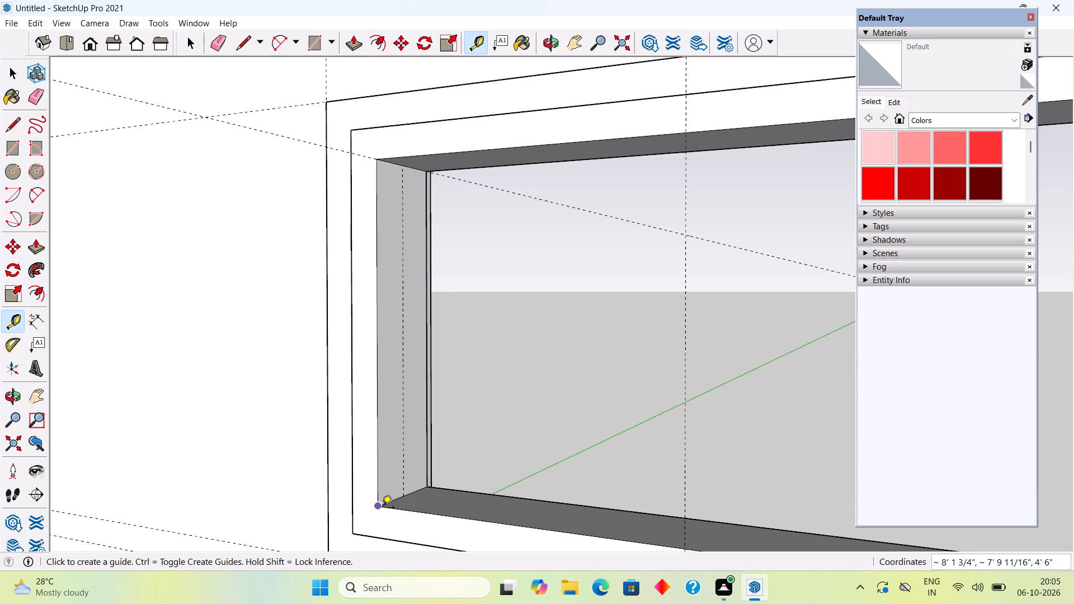
# Place a guide along the bottom edge of the sash's inner side face and another 5" above it.
pyautogui.doubleClick(382, 508)
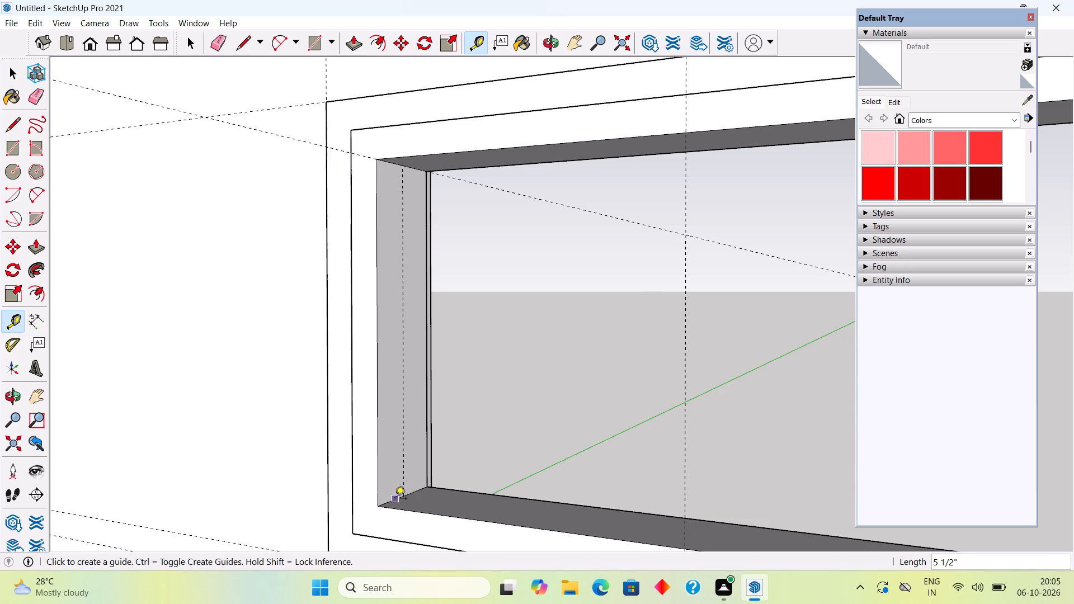
pyautogui.doubleClick(393, 501)
pyautogui.click(393, 501)
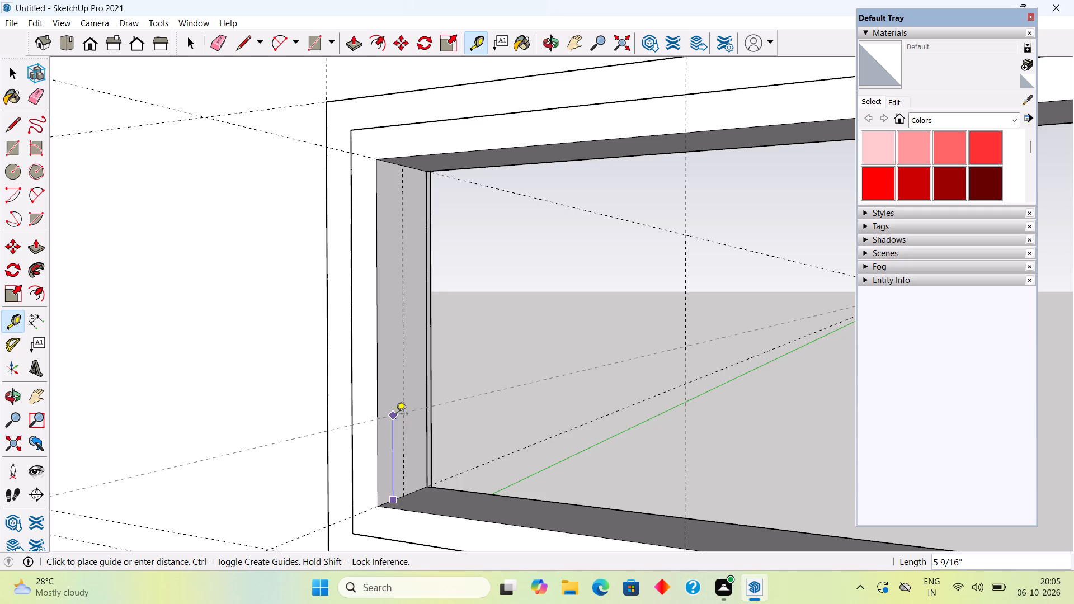
pyautogui.write('5"')
pyautogui.press('Return')
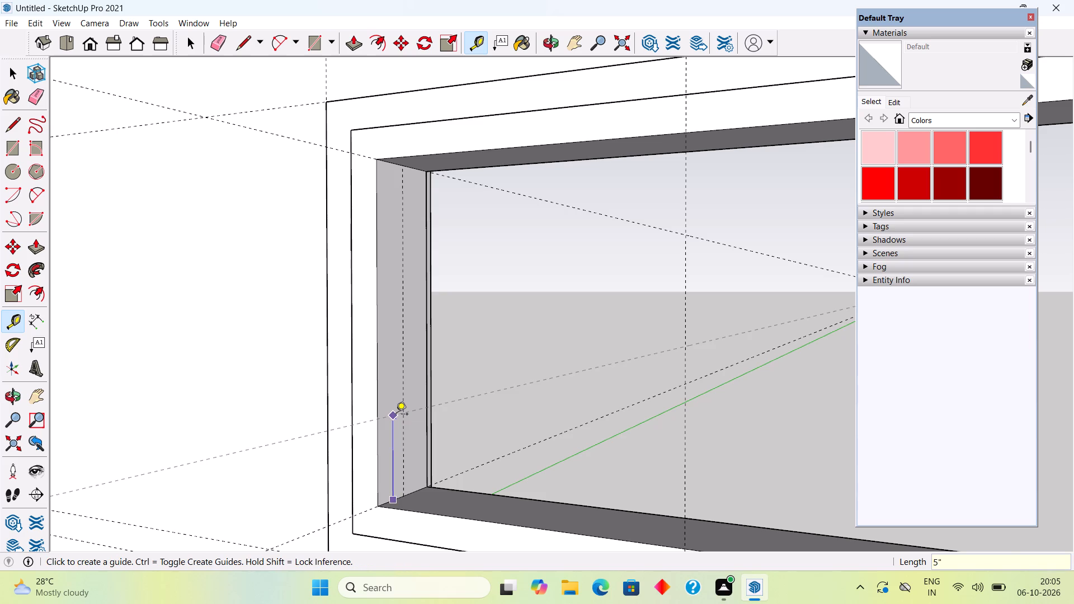
# Place another guide 6' above the 5" guide on the sash's inner side face.
pyautogui.click(388, 427)
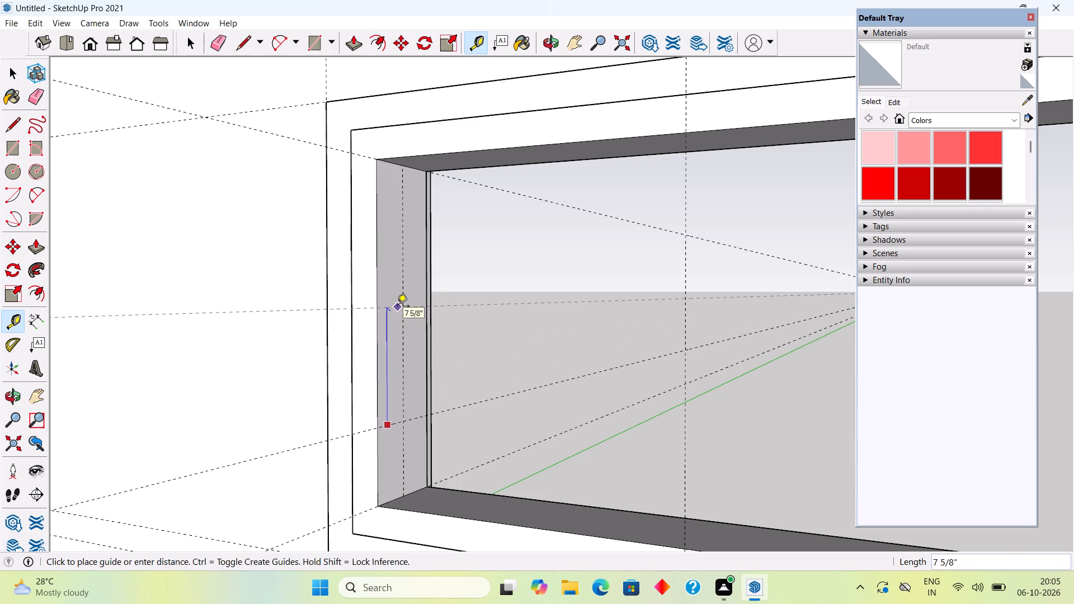
pyautogui.write("6'")
pyautogui.press('Return')
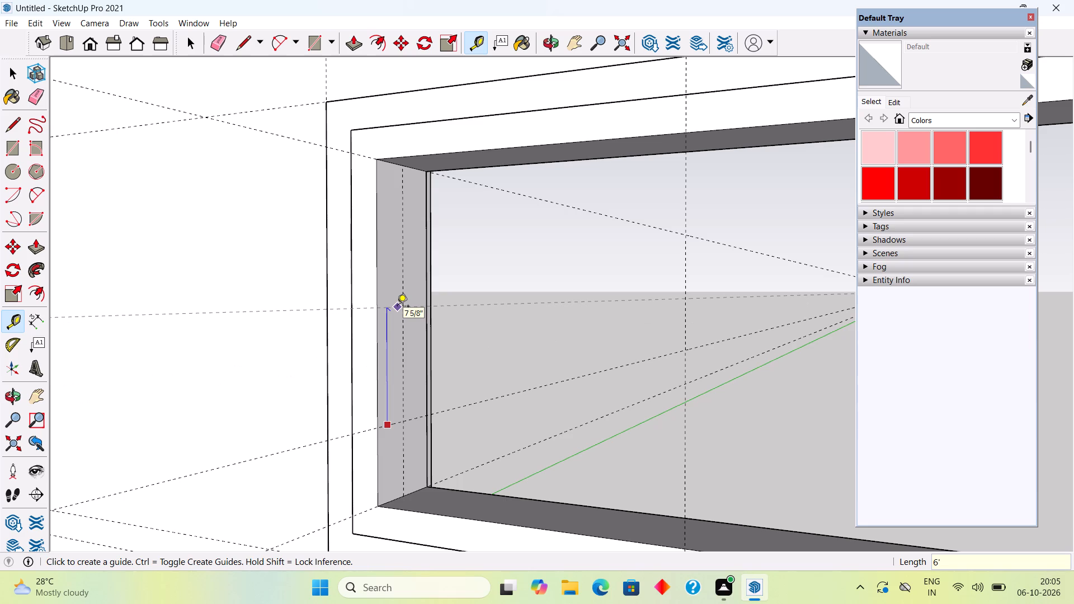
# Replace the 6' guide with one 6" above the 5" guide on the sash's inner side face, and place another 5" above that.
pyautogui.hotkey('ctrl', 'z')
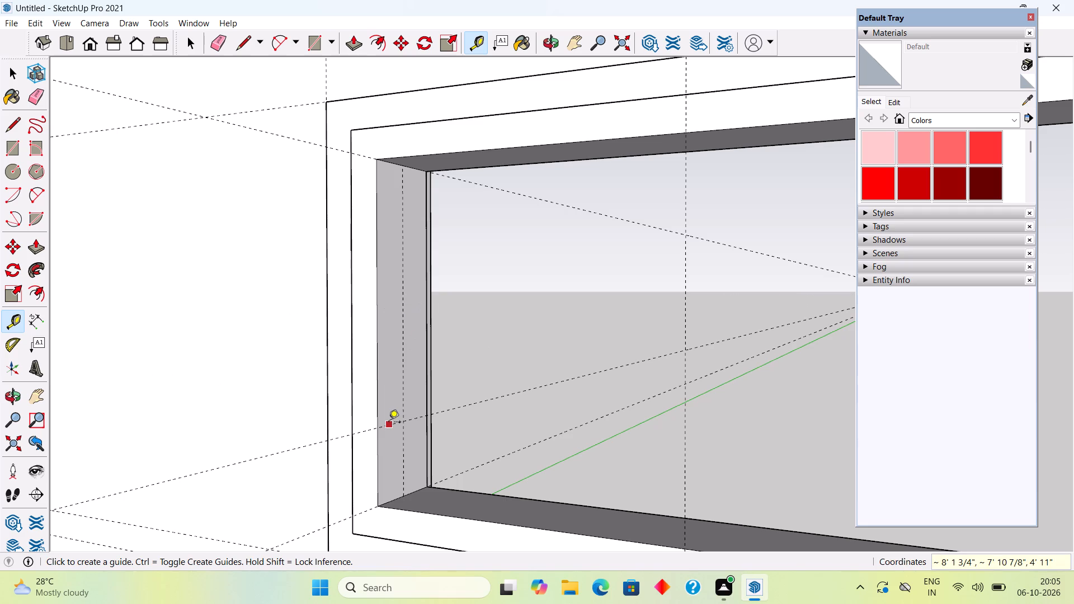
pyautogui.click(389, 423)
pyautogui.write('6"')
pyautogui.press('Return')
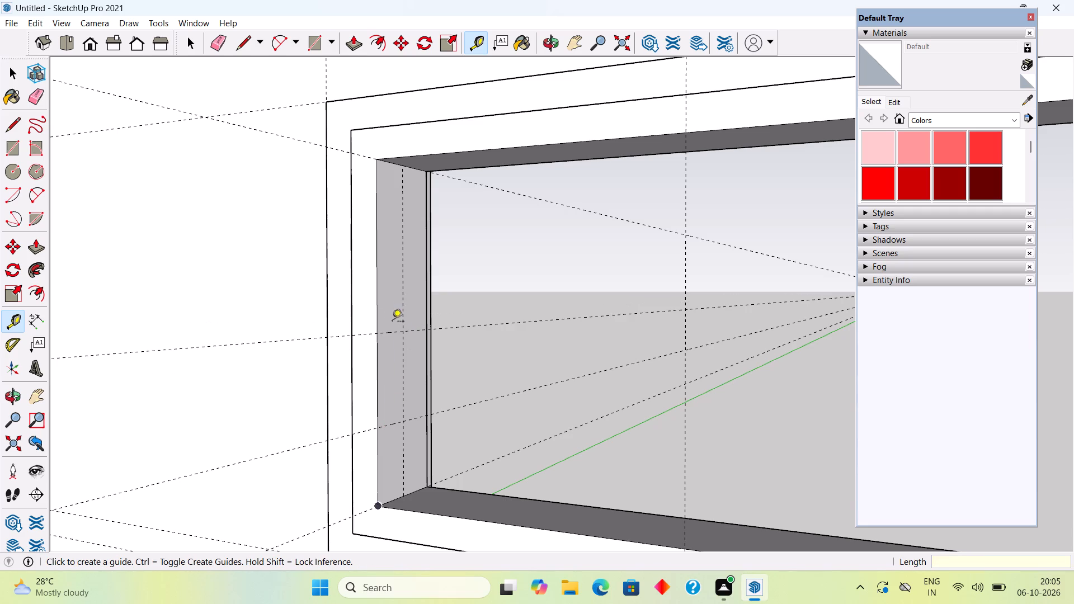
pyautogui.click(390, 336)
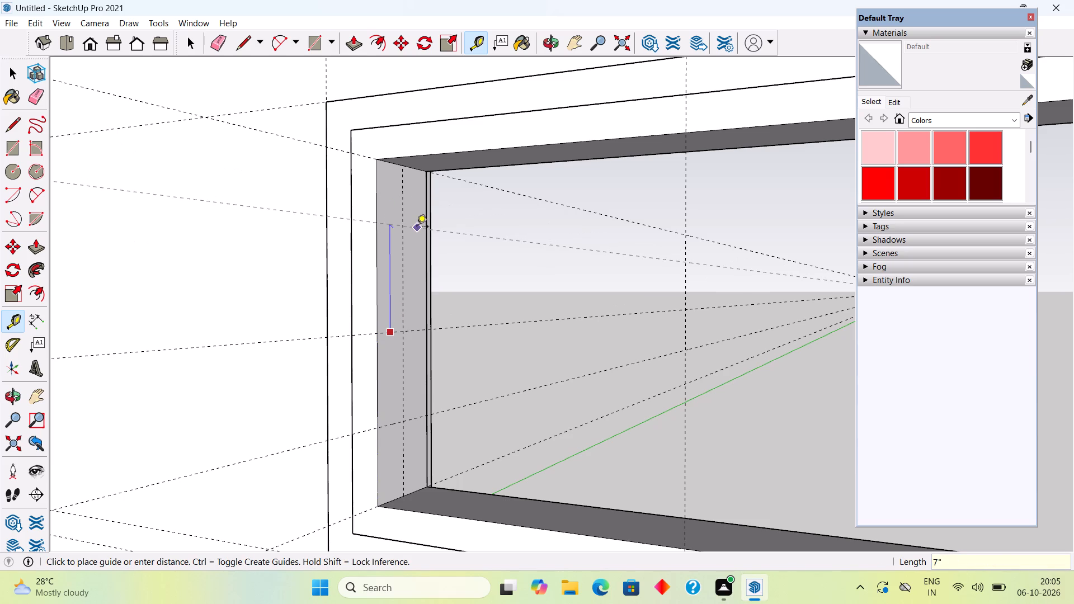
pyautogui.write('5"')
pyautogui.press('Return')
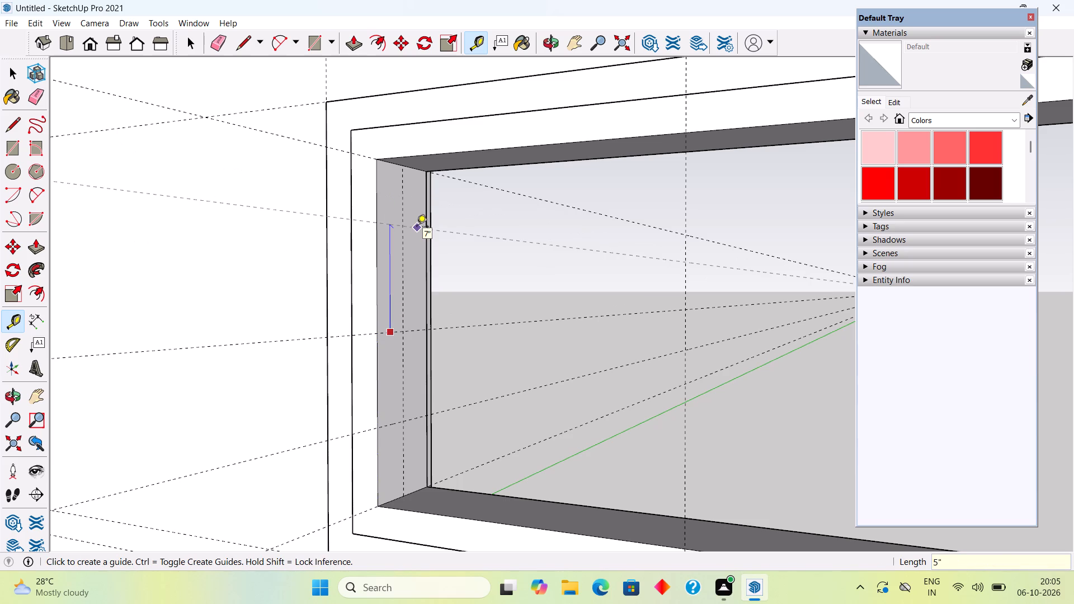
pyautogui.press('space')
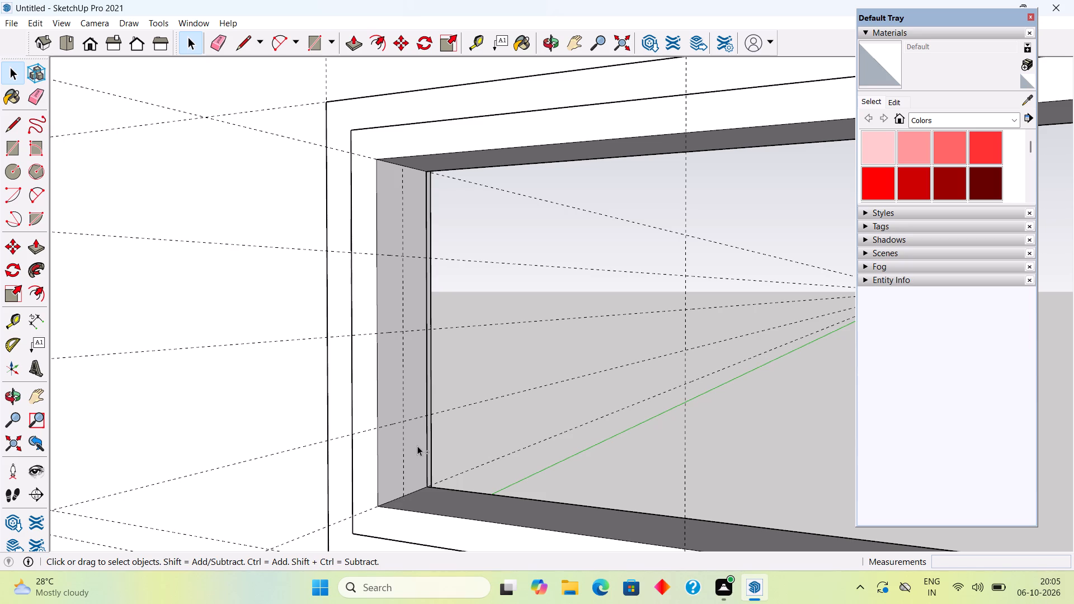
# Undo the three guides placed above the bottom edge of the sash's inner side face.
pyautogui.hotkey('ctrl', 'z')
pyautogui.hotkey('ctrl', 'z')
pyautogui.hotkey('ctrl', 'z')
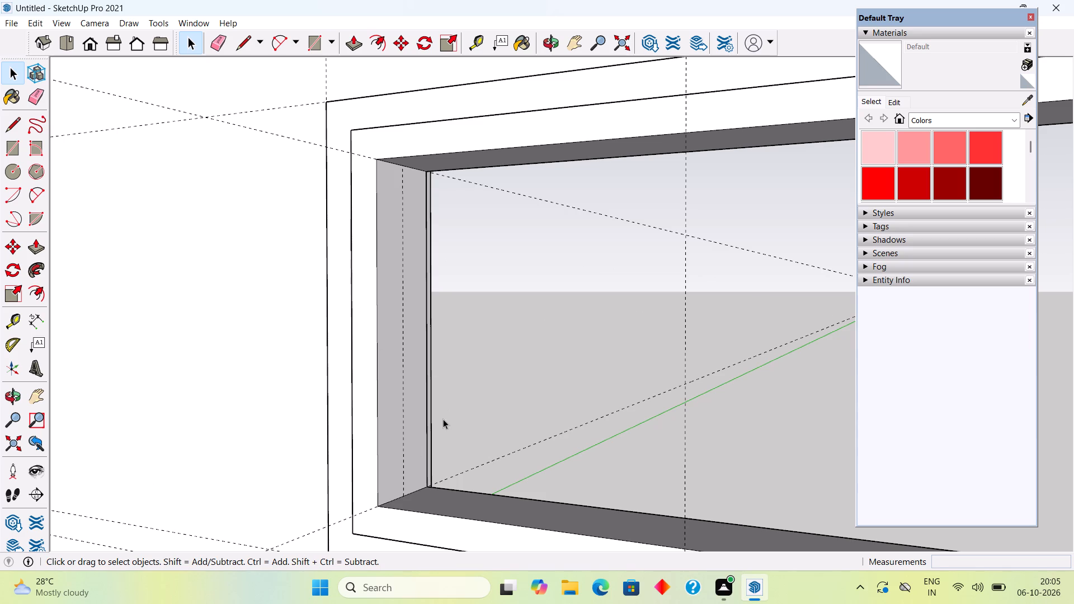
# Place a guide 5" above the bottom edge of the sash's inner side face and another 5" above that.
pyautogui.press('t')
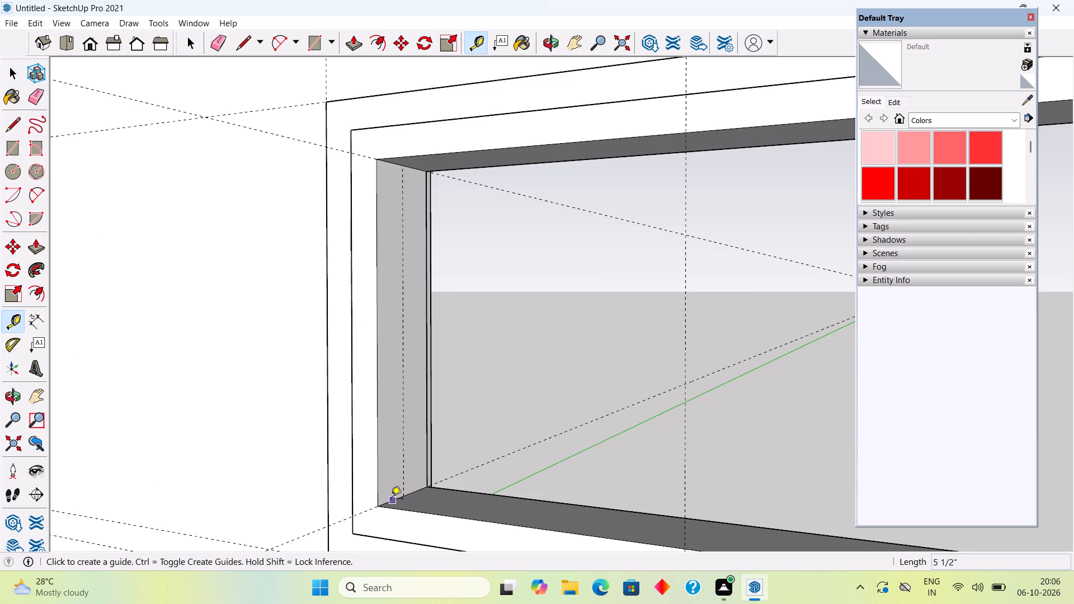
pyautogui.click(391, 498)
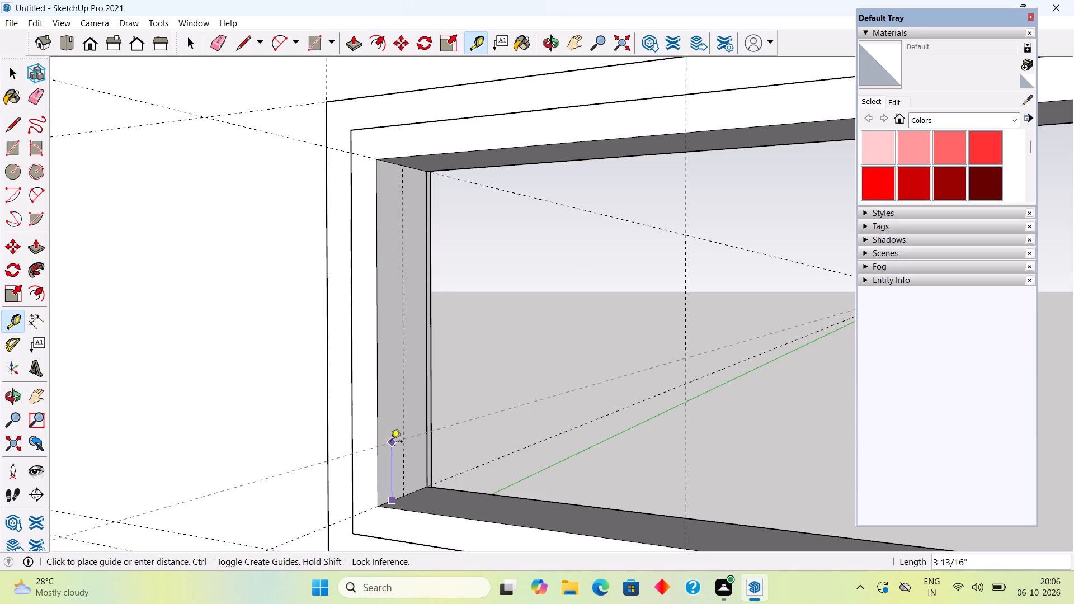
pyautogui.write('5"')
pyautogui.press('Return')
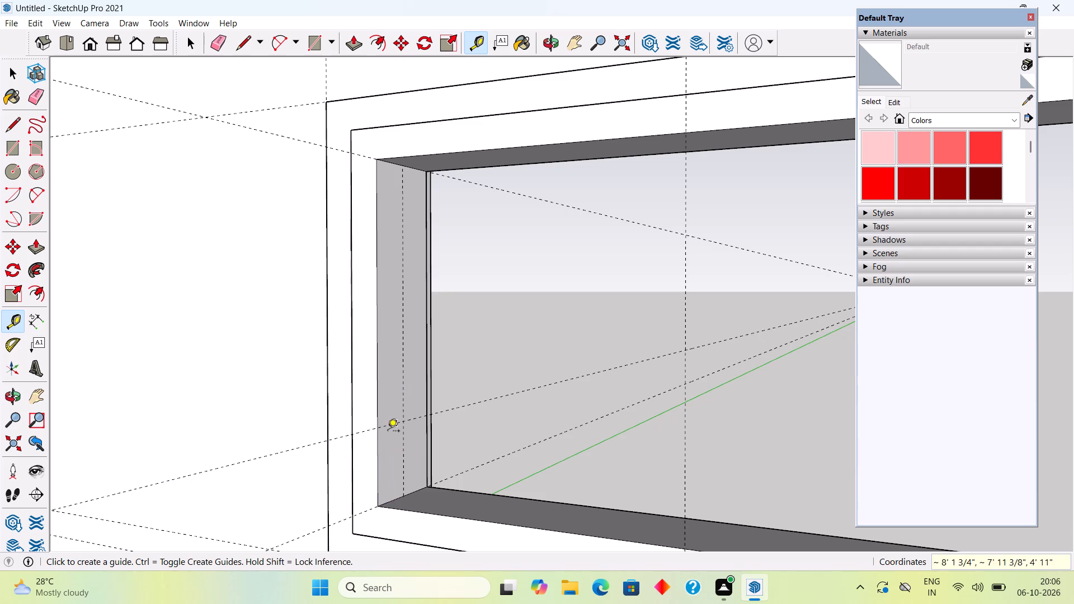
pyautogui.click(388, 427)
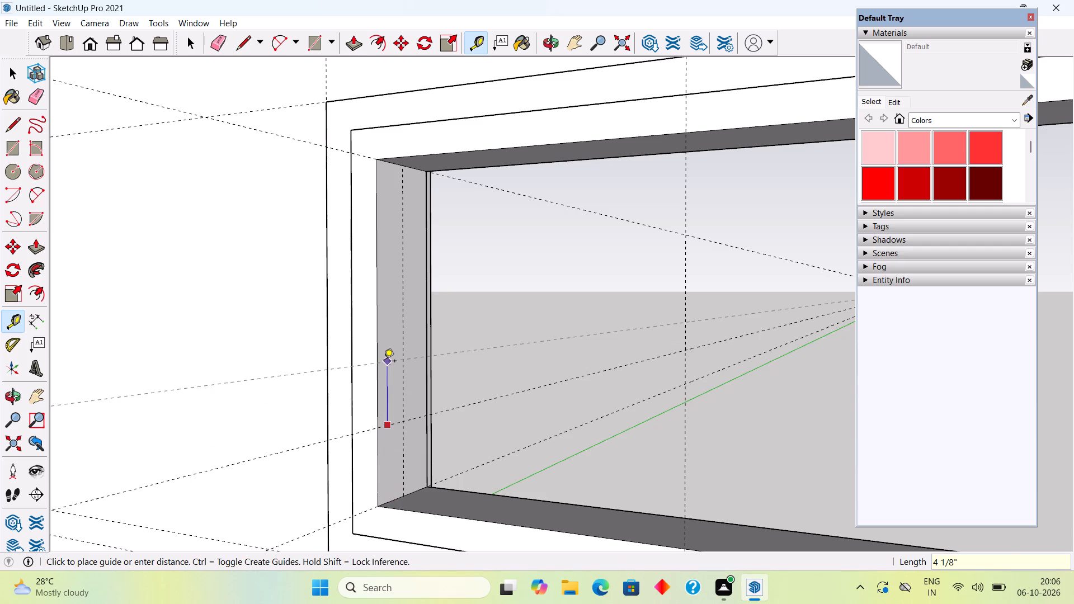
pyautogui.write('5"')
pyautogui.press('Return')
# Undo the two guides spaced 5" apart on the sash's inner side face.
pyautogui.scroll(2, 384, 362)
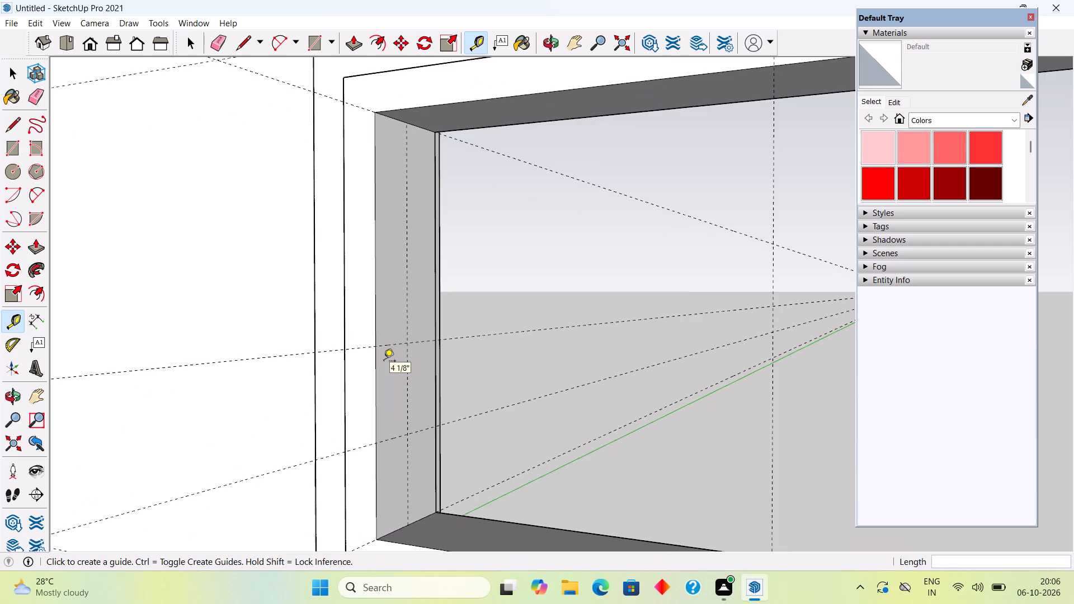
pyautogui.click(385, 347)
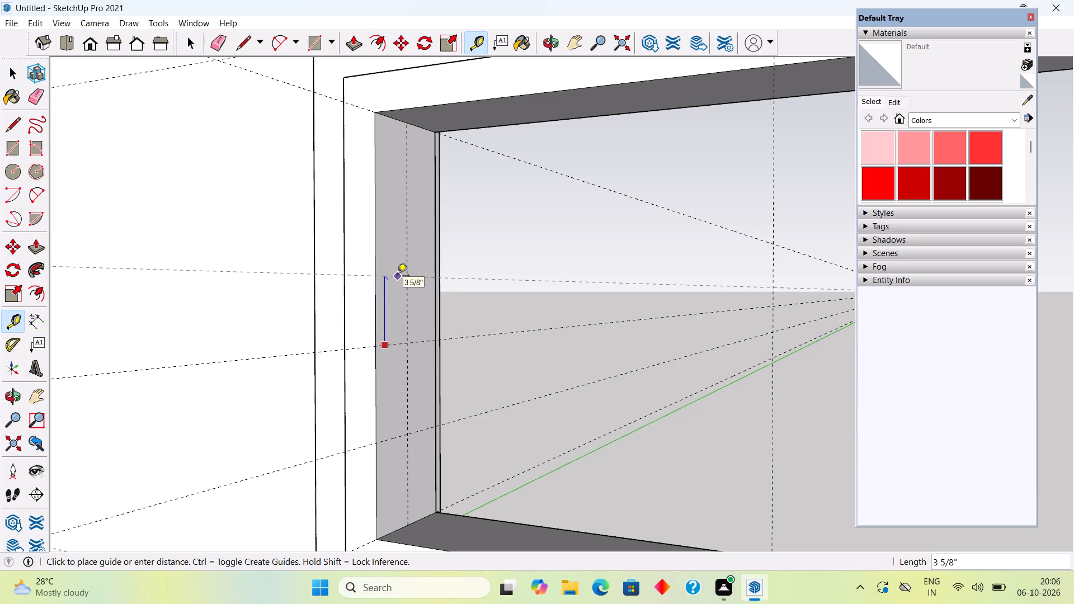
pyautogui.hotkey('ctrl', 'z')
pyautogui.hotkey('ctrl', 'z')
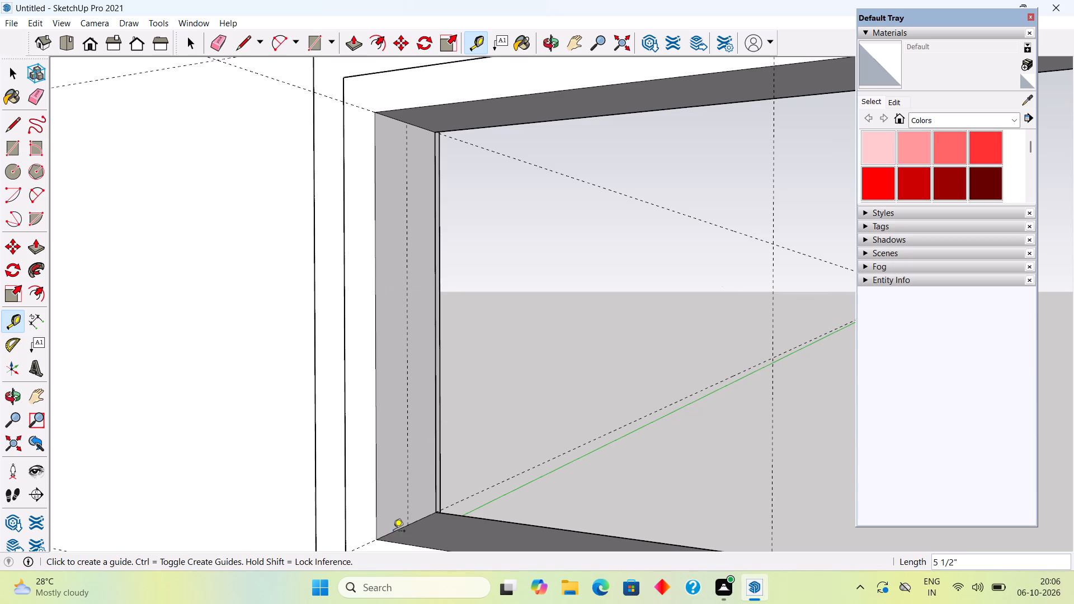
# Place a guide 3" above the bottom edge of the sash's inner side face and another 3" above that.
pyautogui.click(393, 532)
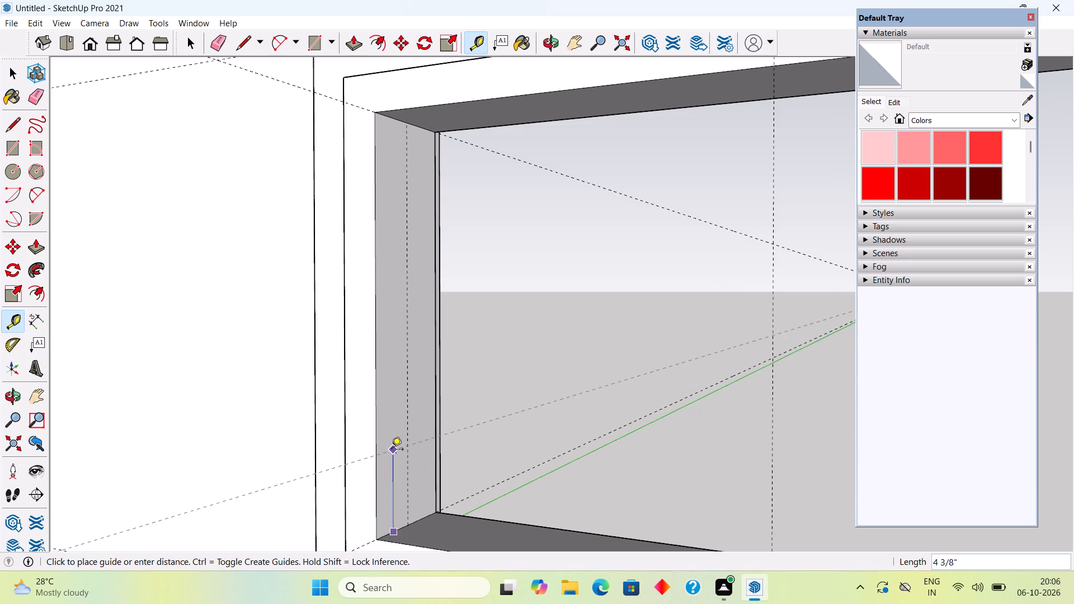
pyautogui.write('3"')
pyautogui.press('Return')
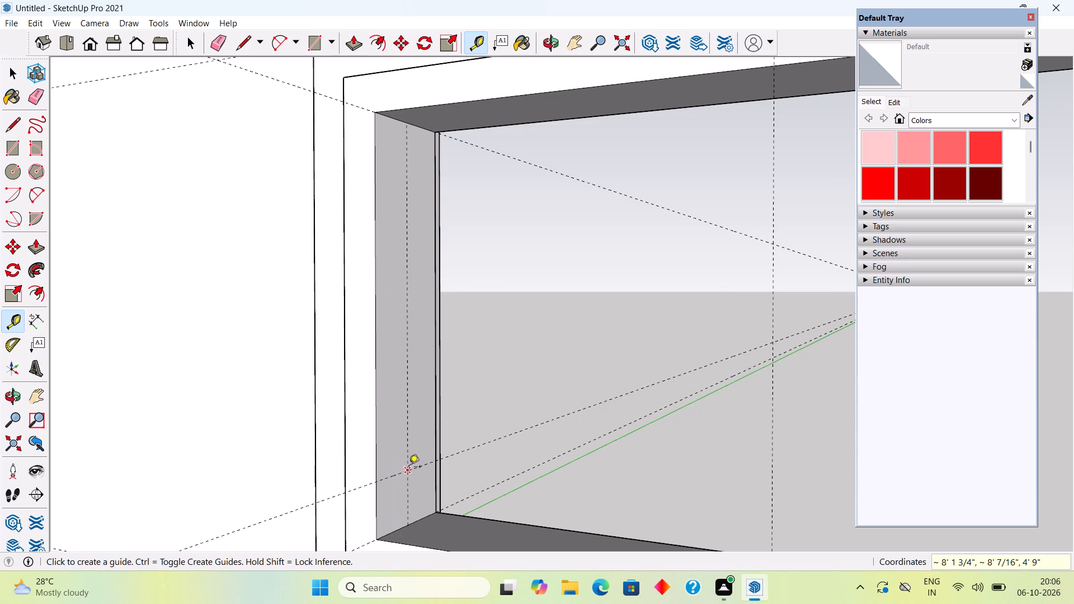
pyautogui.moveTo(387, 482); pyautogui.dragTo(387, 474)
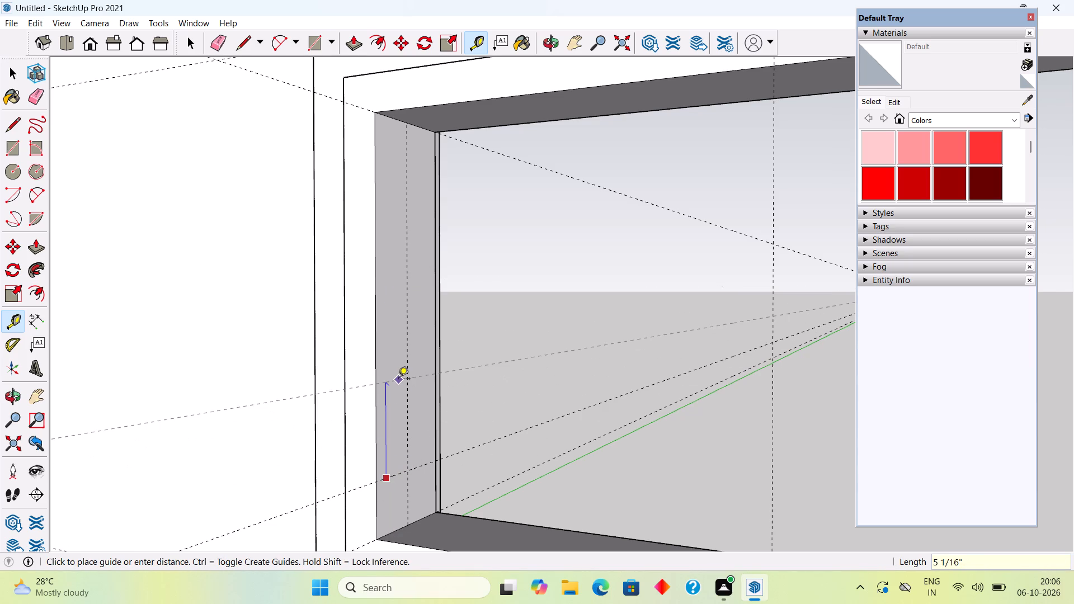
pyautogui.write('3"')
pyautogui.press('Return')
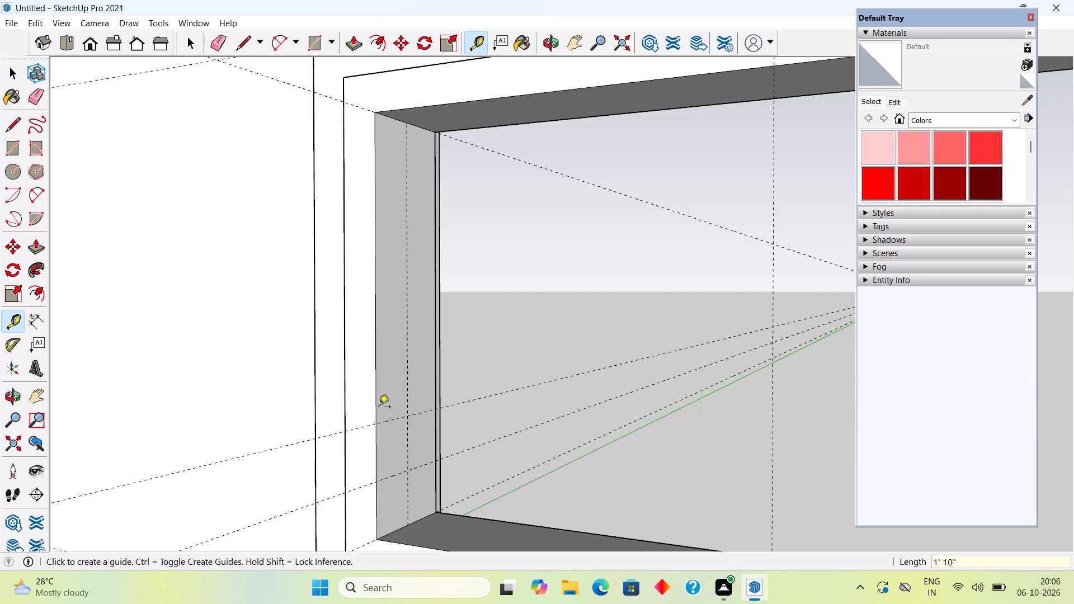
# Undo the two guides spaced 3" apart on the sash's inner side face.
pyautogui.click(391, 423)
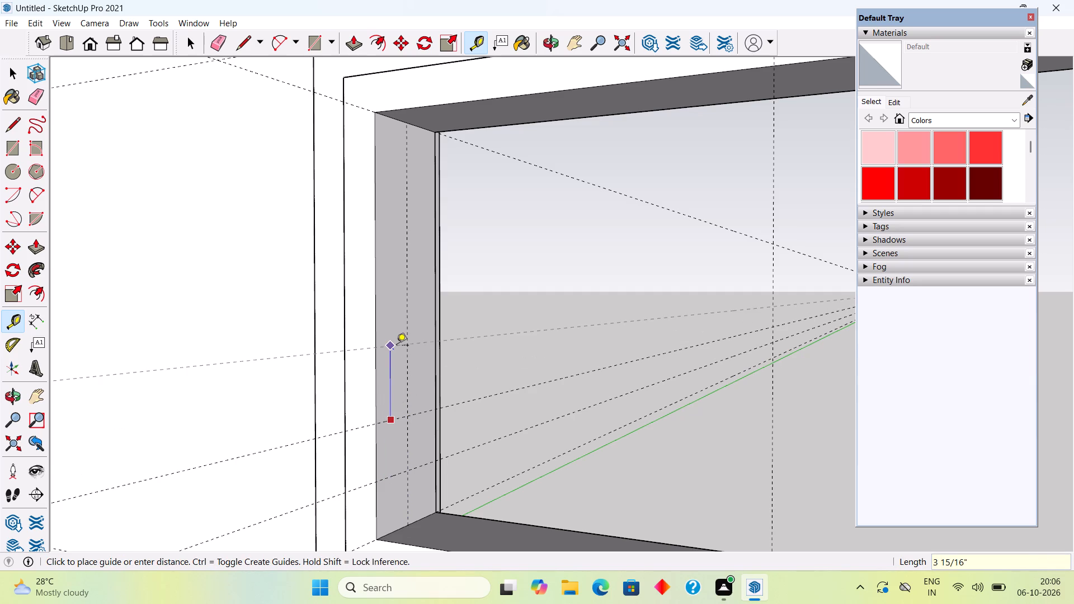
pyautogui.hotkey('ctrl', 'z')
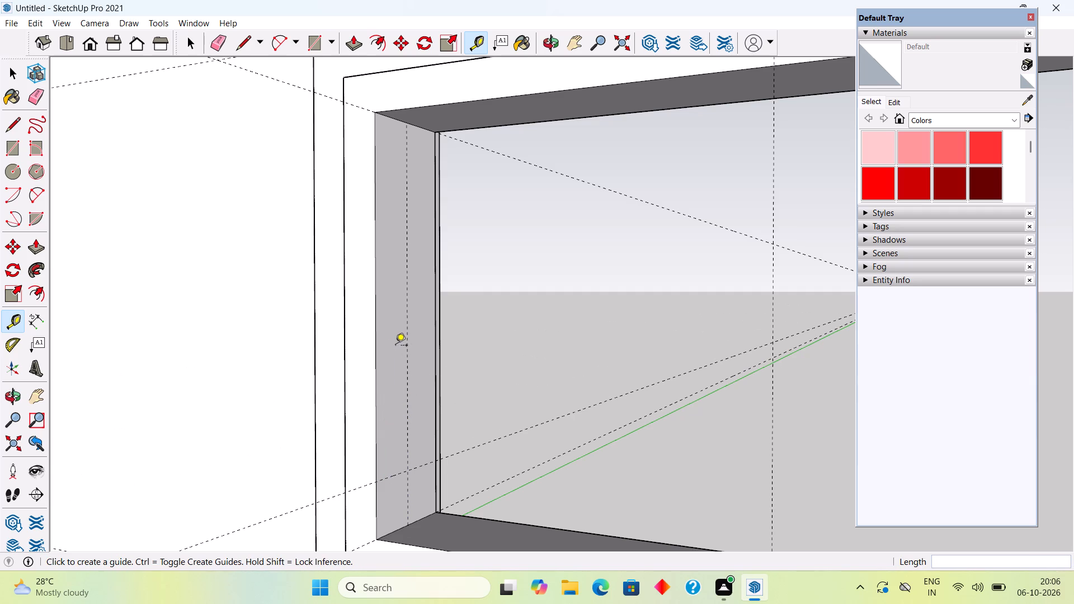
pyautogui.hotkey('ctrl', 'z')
# Place a guide 5' above the bottom edge of the sash's inner side face.
pyautogui.moveTo(398, 509); pyautogui.dragTo(388, 503, button='middle')
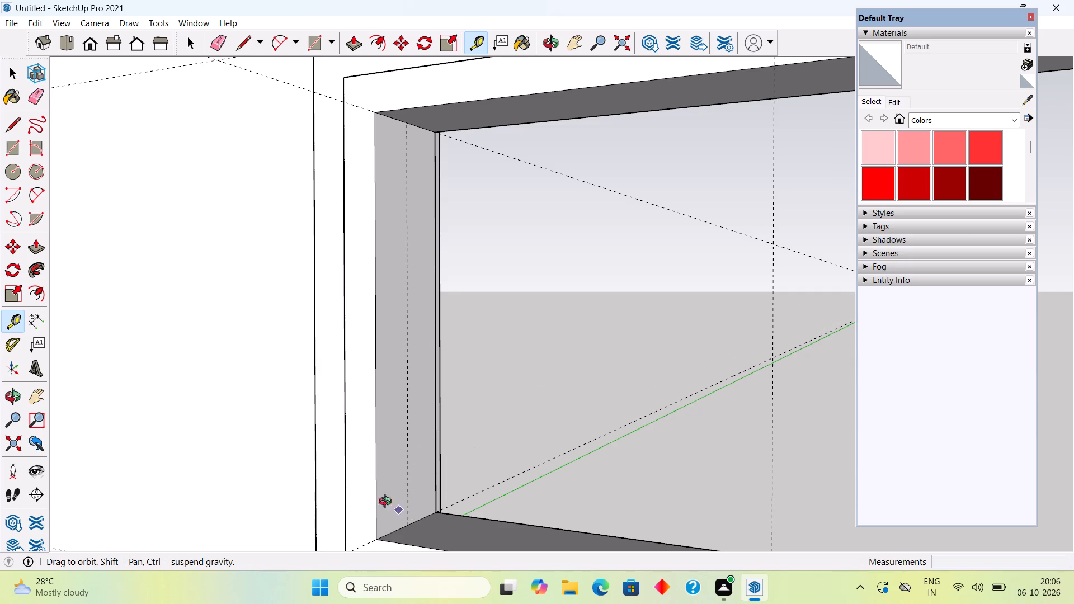
pyautogui.moveTo(388, 503); pyautogui.dragTo(274, 502, button='middle')
pyautogui.scroll(4, 392, 527)
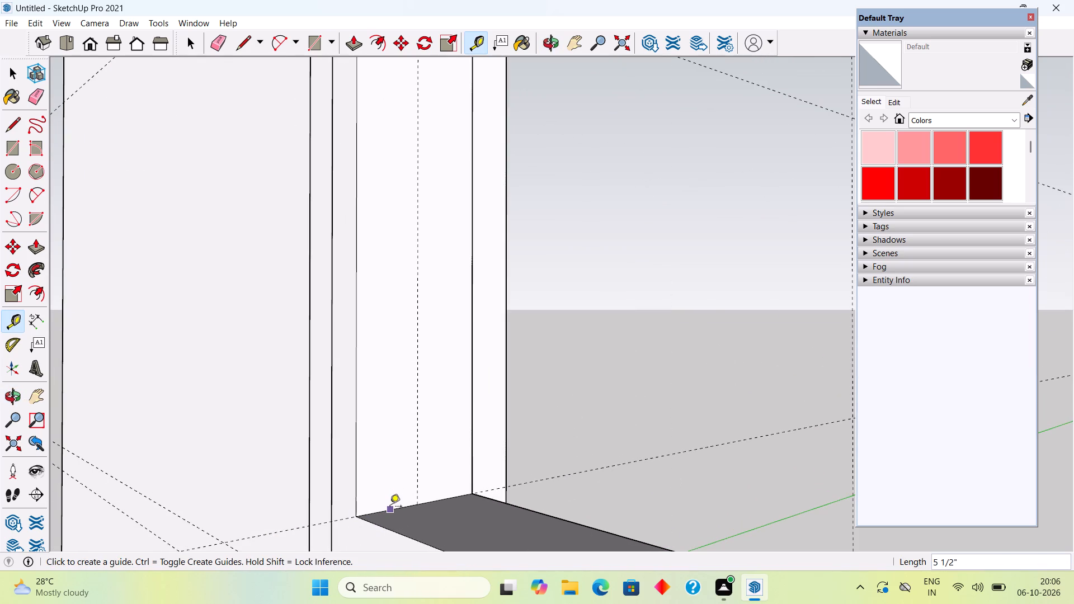
pyautogui.click(390, 507)
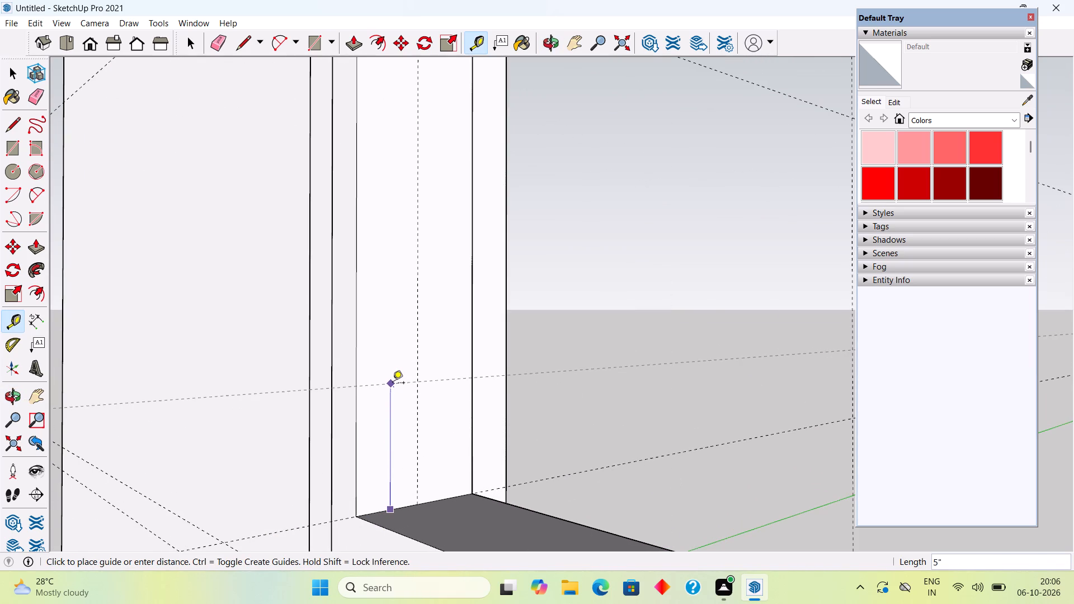
pyautogui.write("5'")
pyautogui.press('Return')
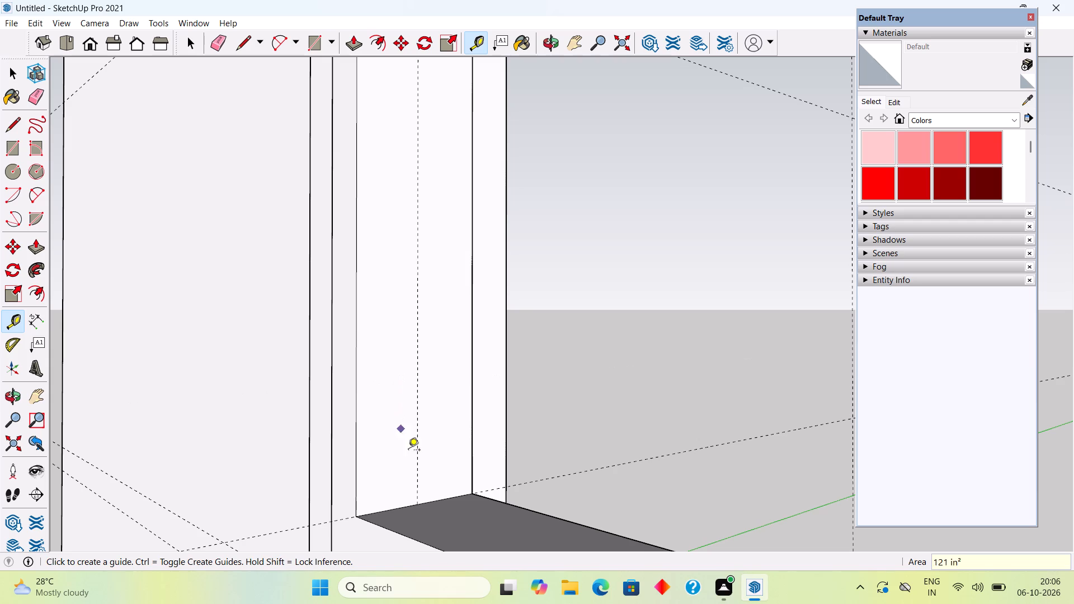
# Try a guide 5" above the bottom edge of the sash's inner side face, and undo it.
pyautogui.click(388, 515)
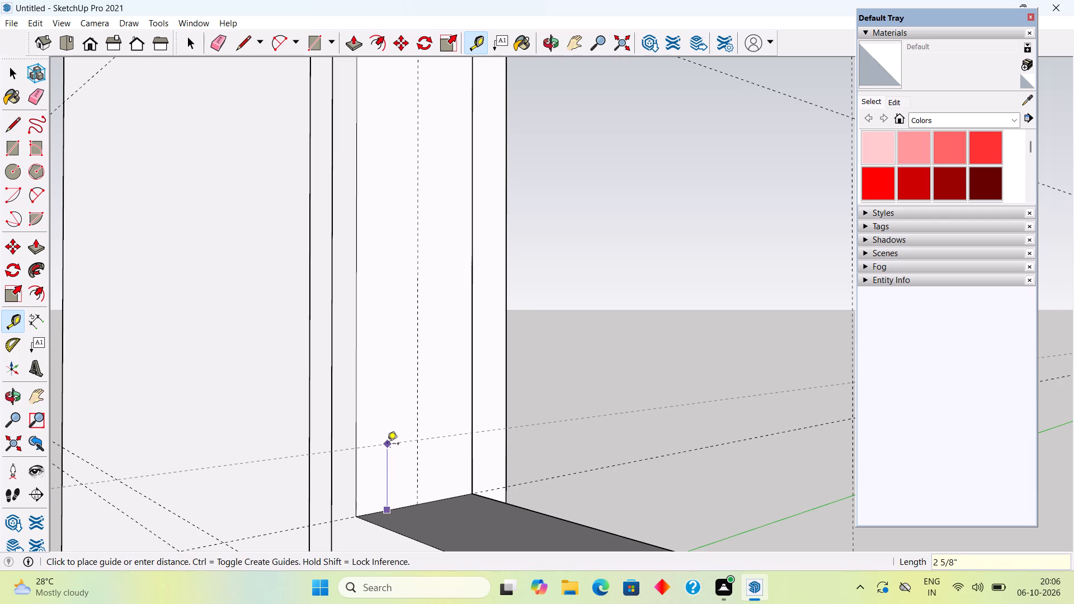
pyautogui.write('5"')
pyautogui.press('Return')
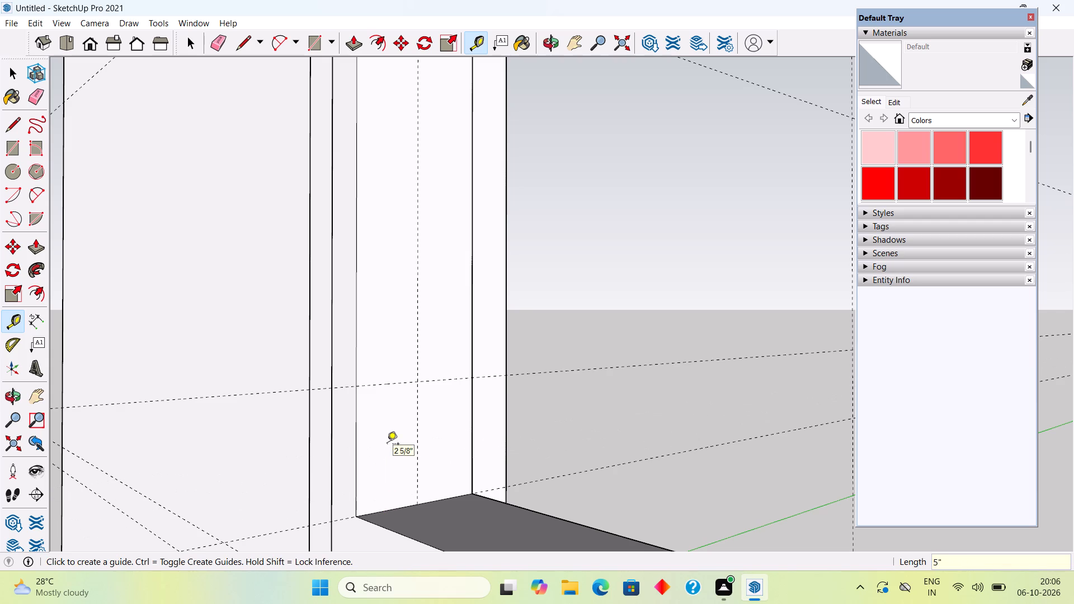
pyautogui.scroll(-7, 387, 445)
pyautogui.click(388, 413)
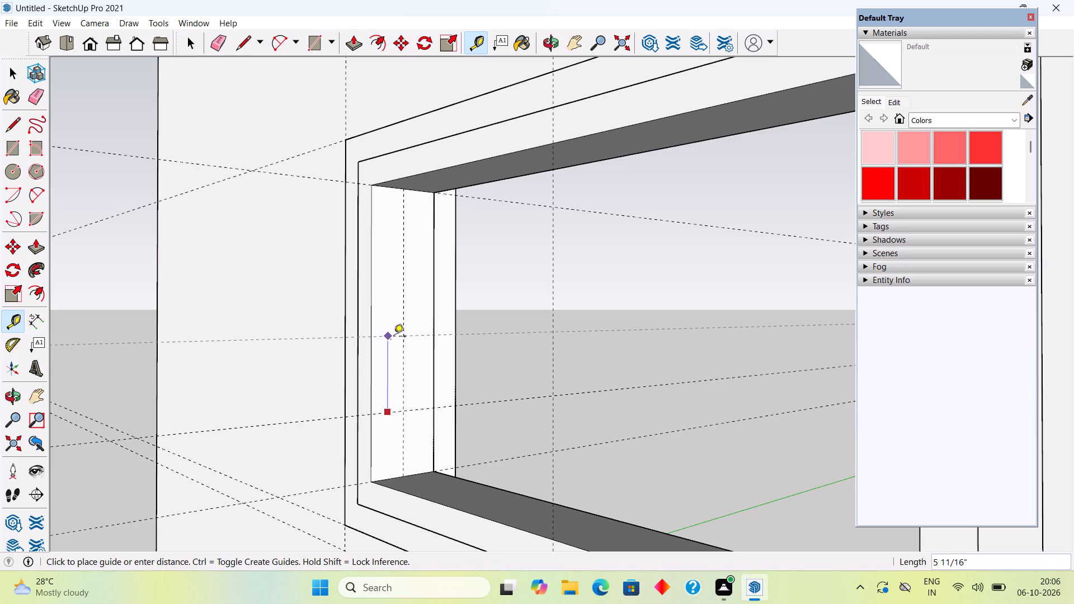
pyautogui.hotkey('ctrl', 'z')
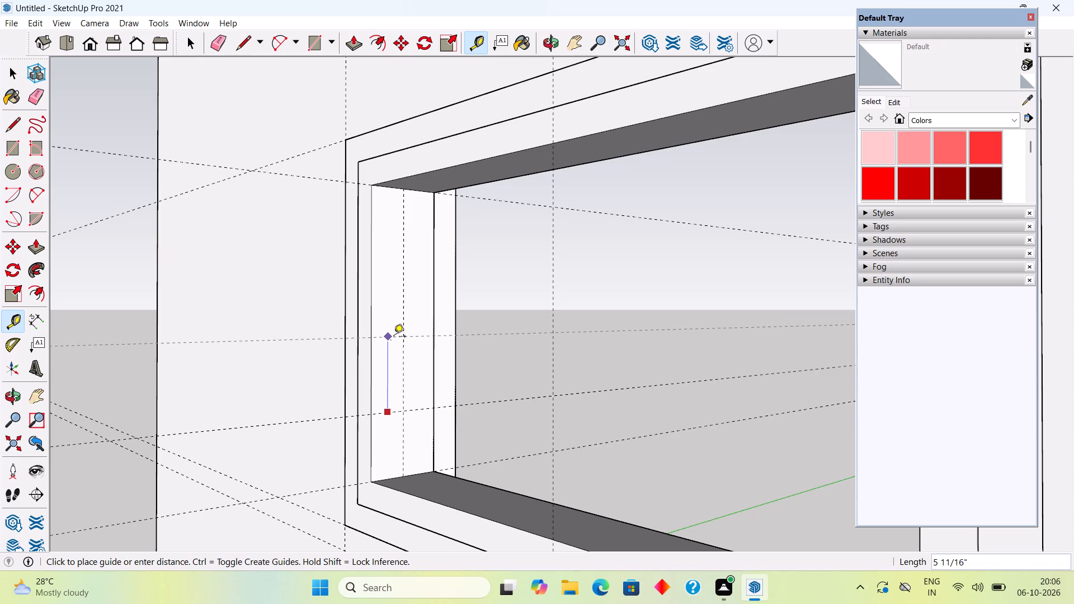
# Place four guides at 4.5" spacing up the sash's inner side face, measuring the first from its bottom edge.
pyautogui.click(393, 476)
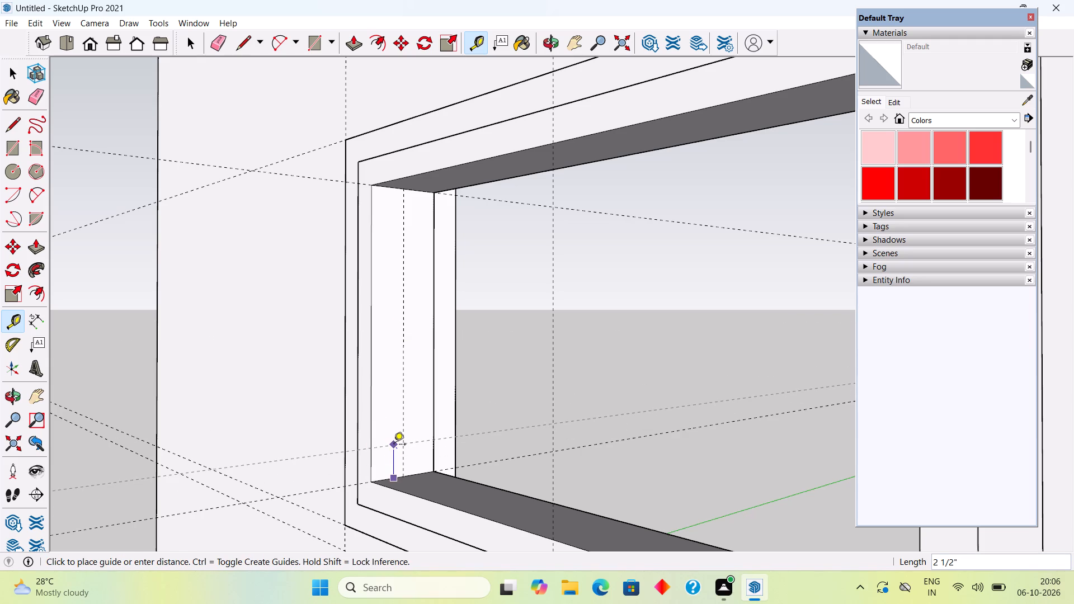
pyautogui.write('4.5"')
pyautogui.press('Return')
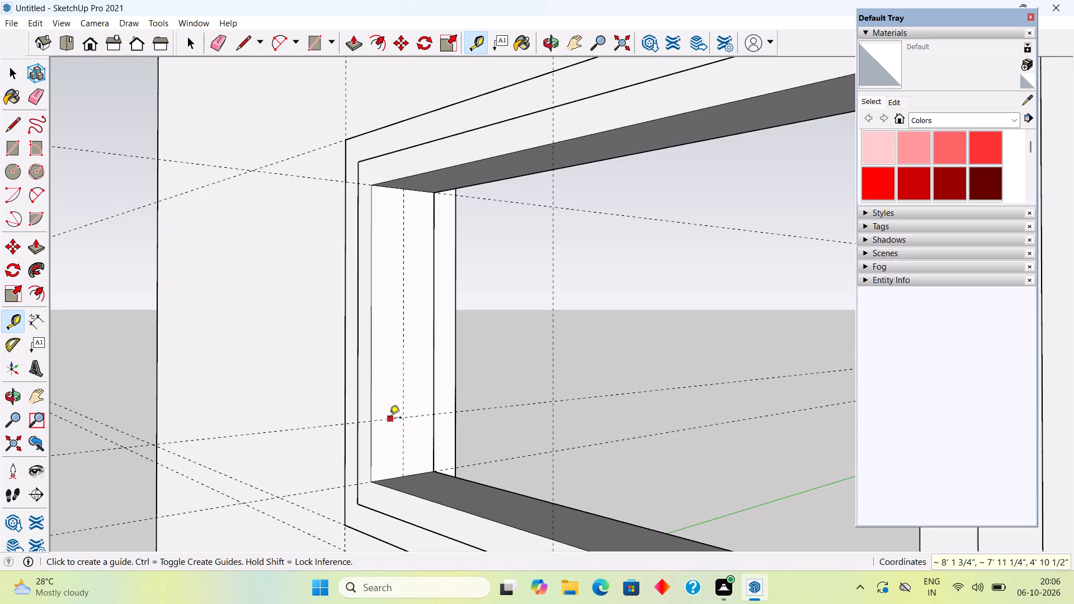
pyautogui.click(389, 418)
pyautogui.write('4.5"')
pyautogui.press('Return')
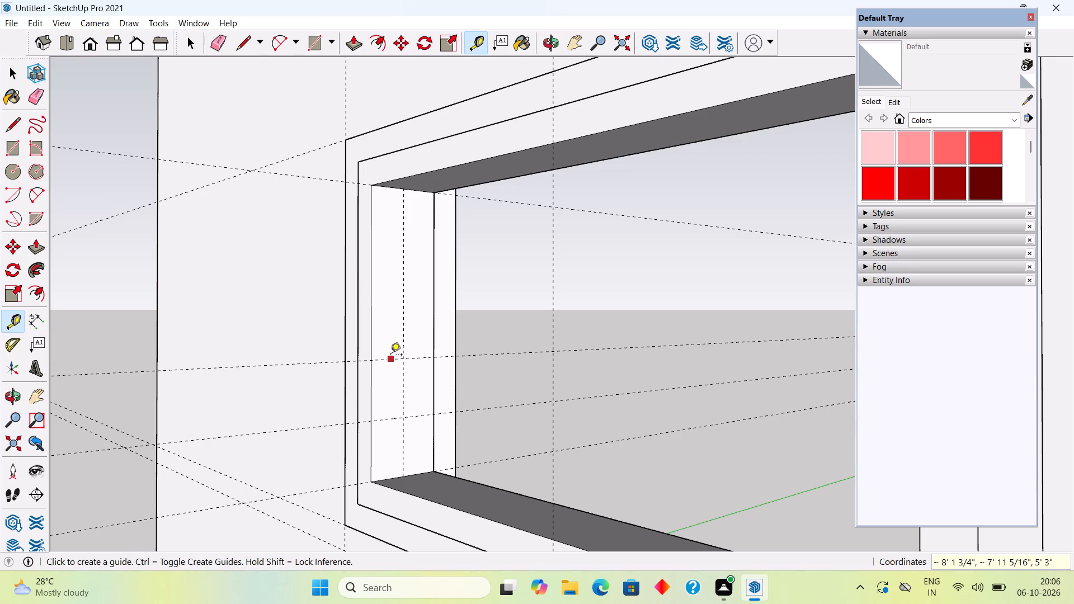
pyautogui.click(390, 357)
pyautogui.write('4.5"')
pyautogui.press('Return')
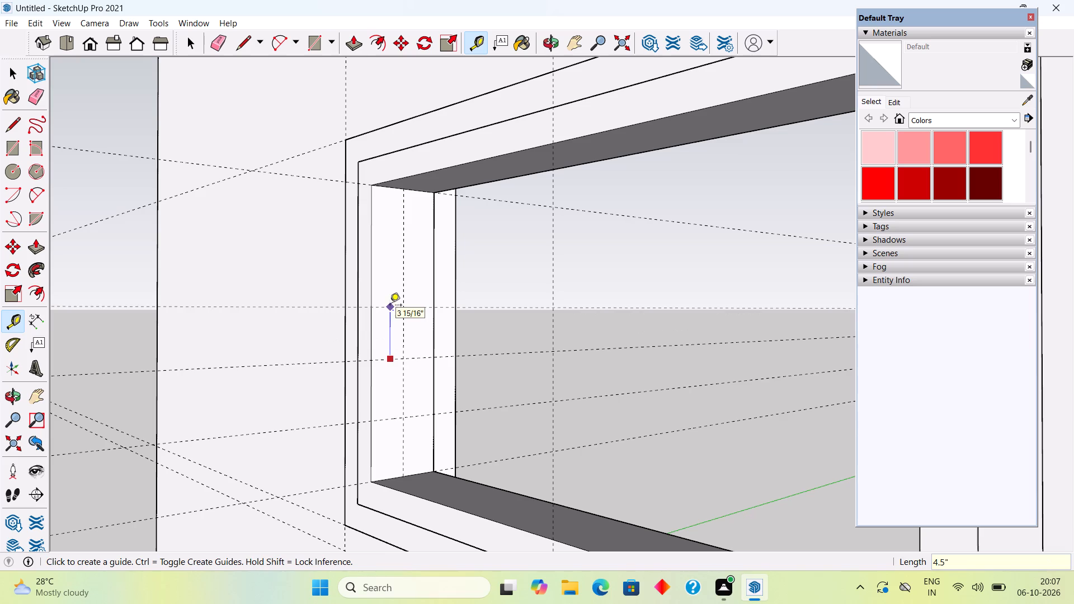
pyautogui.click(384, 301)
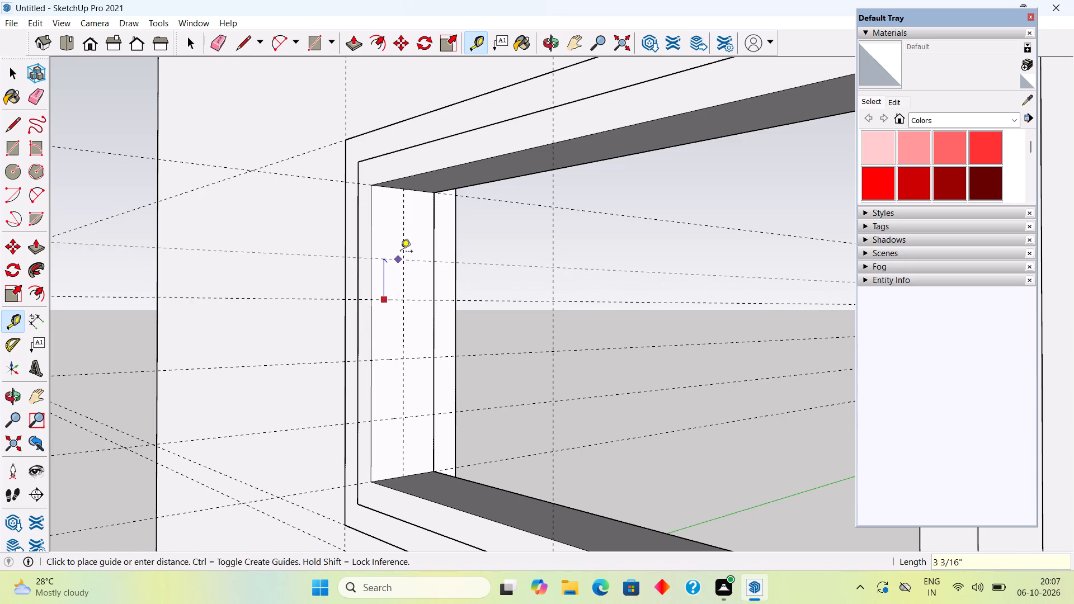
pyautogui.write('4.5"')
pyautogui.press('Return')
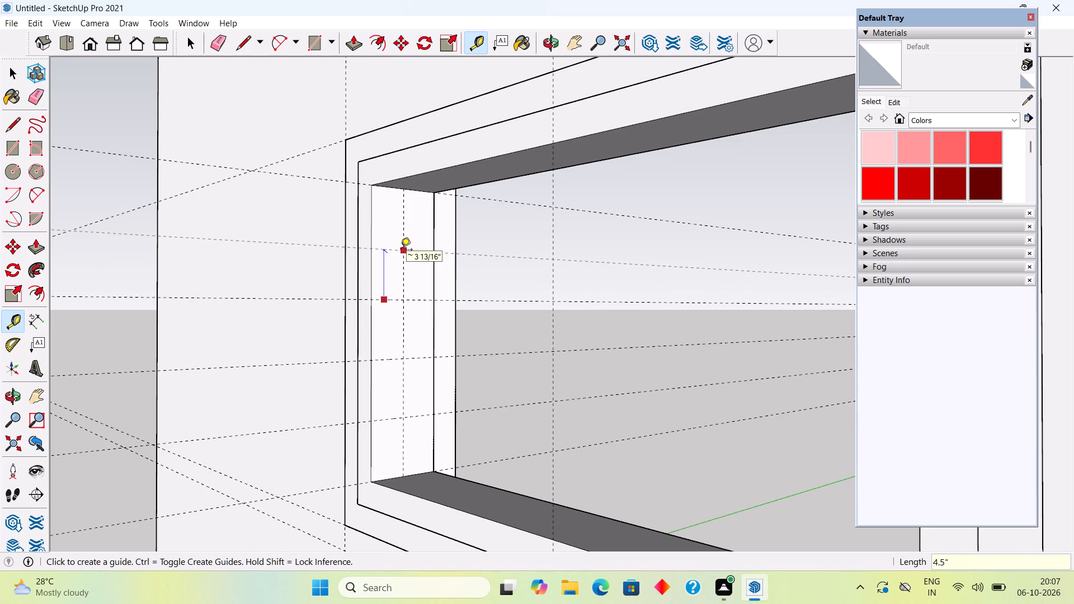
pyautogui.press('space')
pyautogui.scroll(-1, 424, 240)
pyautogui.moveTo(440, 279); pyautogui.dragTo(535, 317, button='middle')
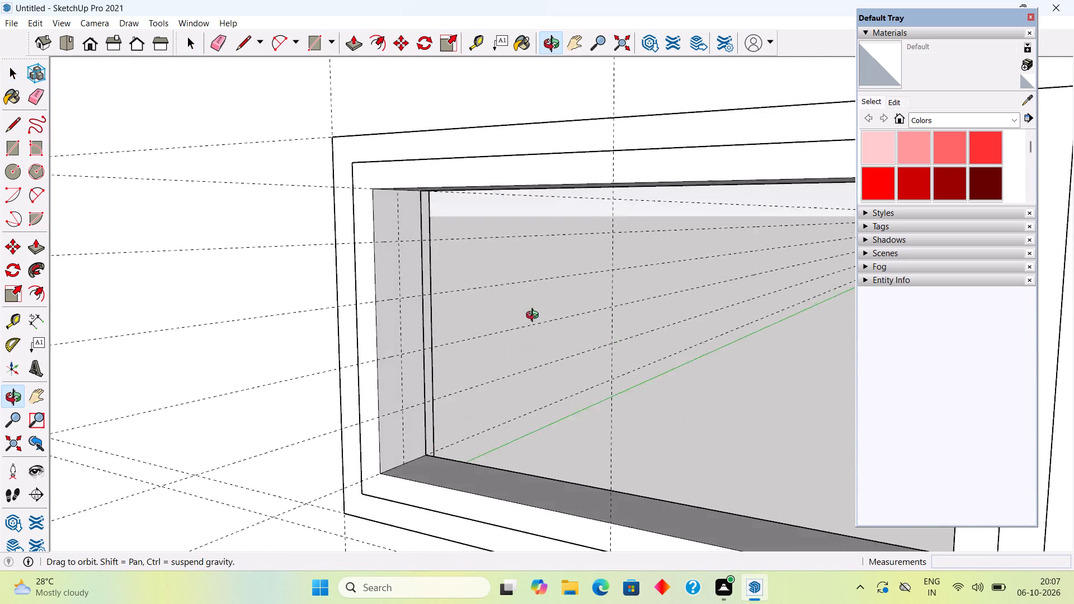
# Draw 1/2" radius circles on the sash's inner side face where the vertical guide crosses the top two horizontal guides.
pyautogui.moveTo(535, 317); pyautogui.dragTo(498, 303, button='middle')
pyautogui.scroll(10, 397, 239)
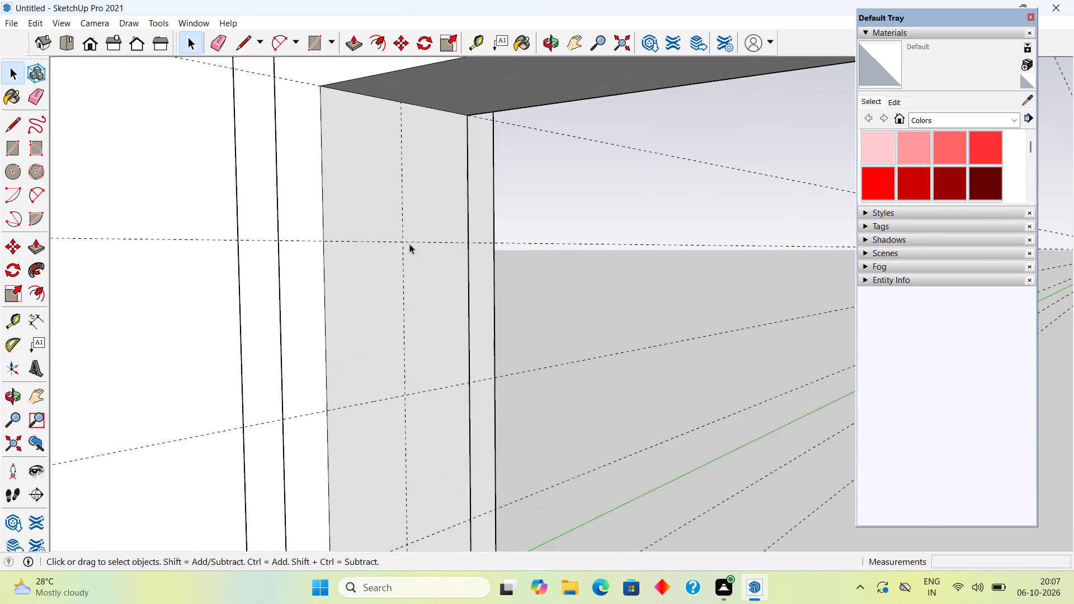
pyautogui.press('c')
pyautogui.click(407, 244)
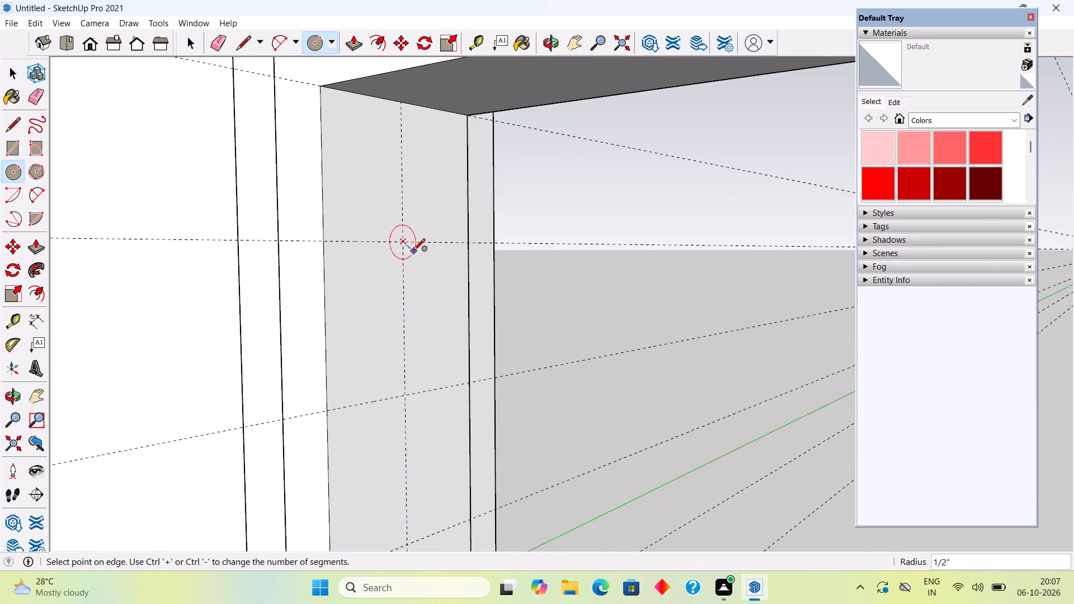
pyautogui.click(413, 251)
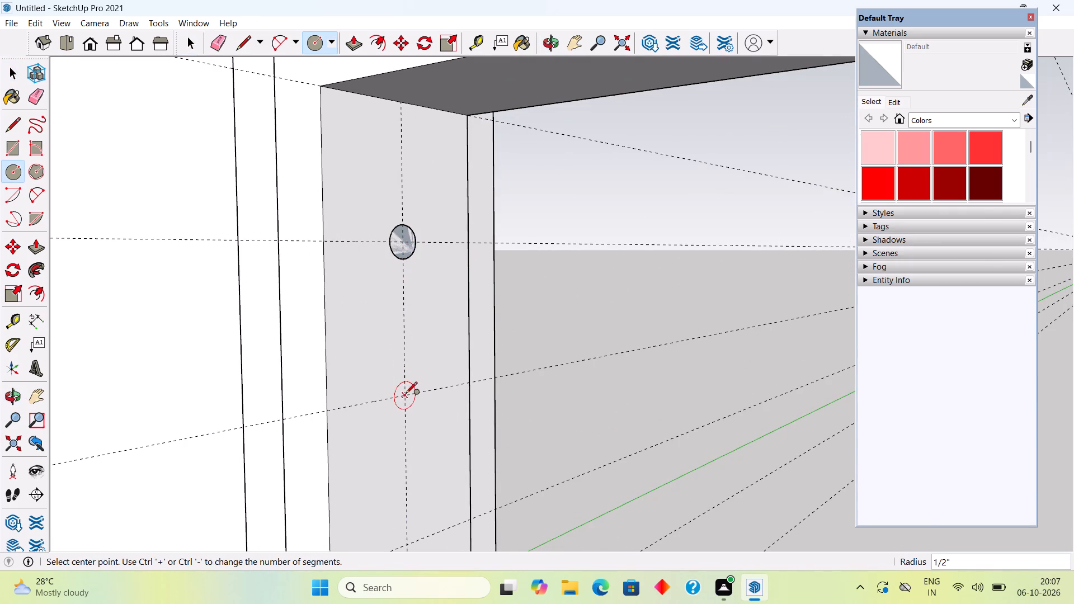
pyautogui.click(406, 395)
pyautogui.click(417, 411)
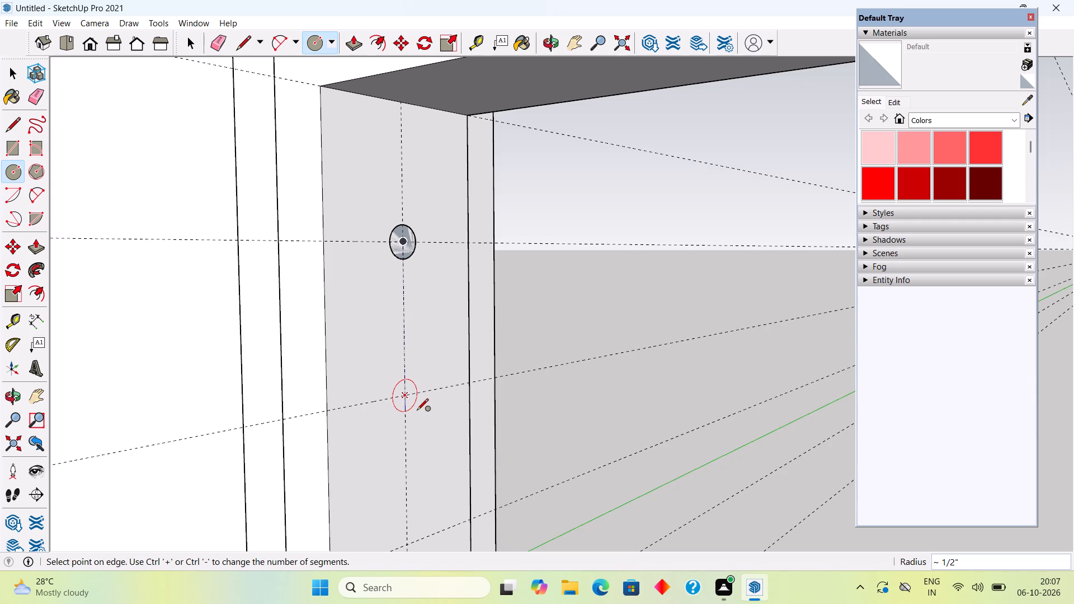
# Draw 0.5" radius circles at the lower two guide crossings on the sash's inner side face.
pyautogui.scroll(-16, 417, 411)
pyautogui.scroll(4, 419, 439)
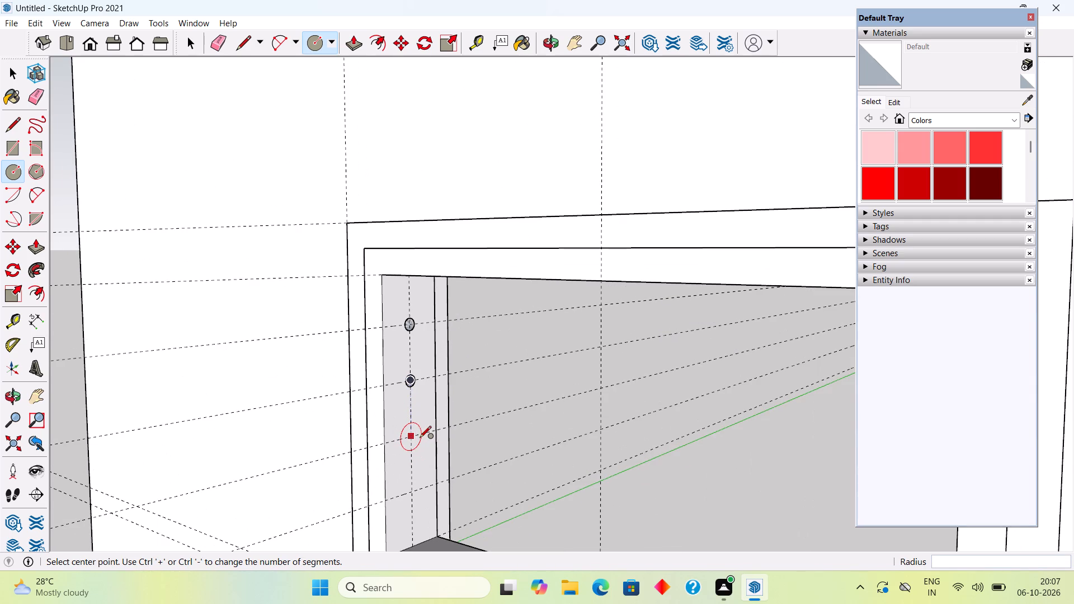
pyautogui.click(412, 438)
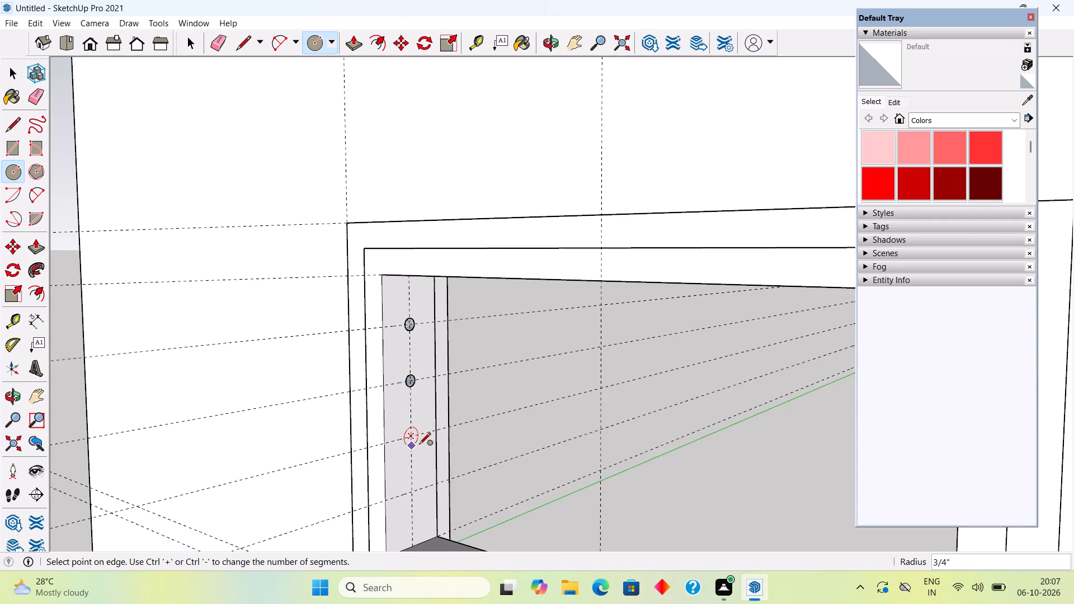
pyautogui.write('.5"')
pyautogui.press('Return')
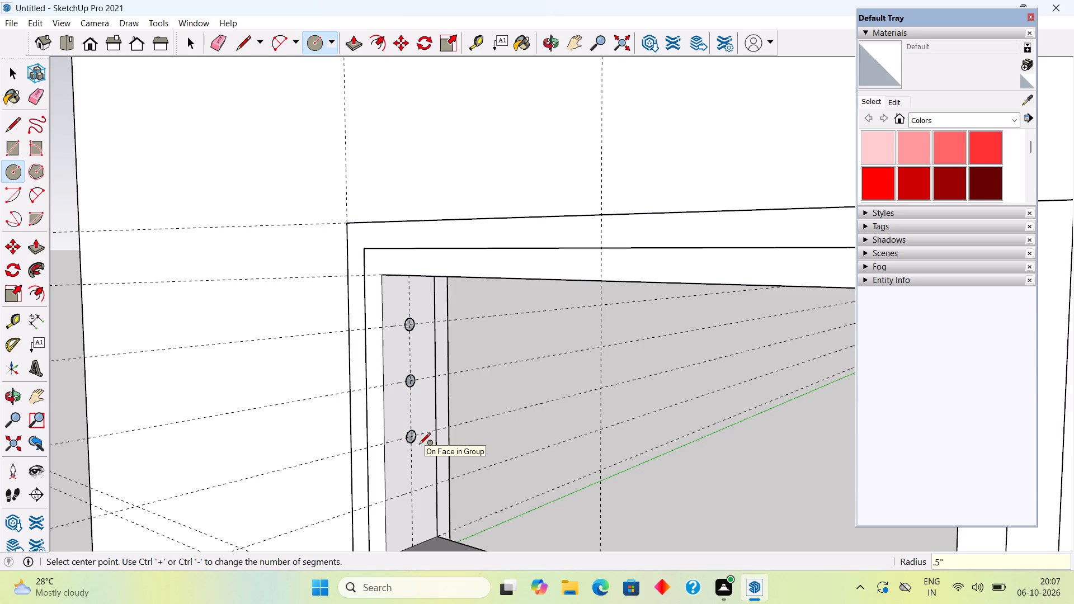
pyautogui.click(412, 489)
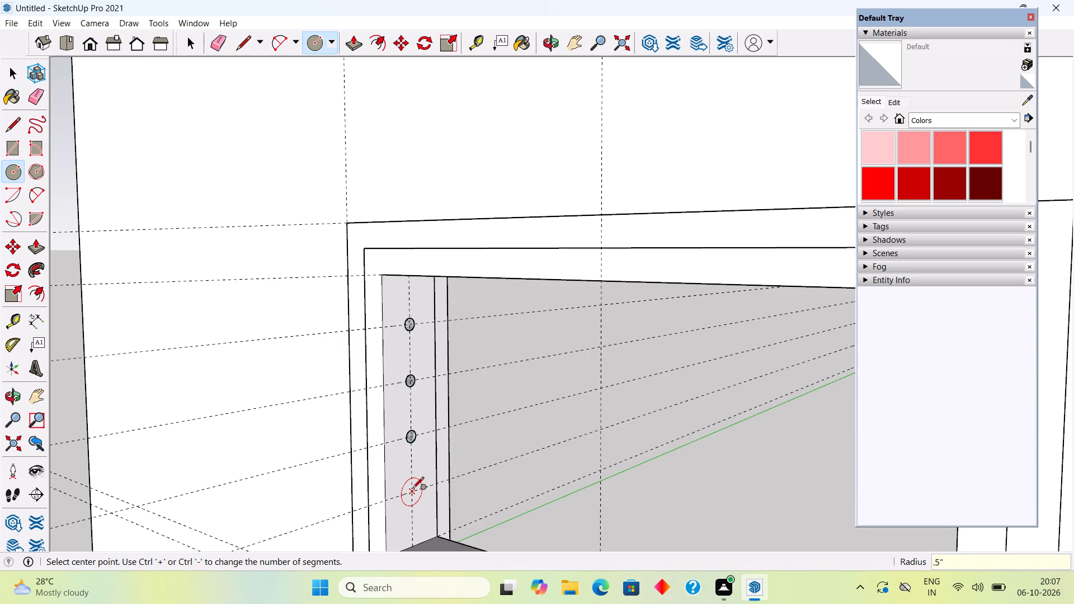
pyautogui.write('.5"')
pyautogui.press('Return')
pyautogui.press('space')
# Push/Pull the top circle 3' 4" across the window opening to the opposite side of the sash.
pyautogui.scroll(-11, 411, 445)
pyautogui.moveTo(432, 445); pyautogui.dragTo(668, 426, button='middle')
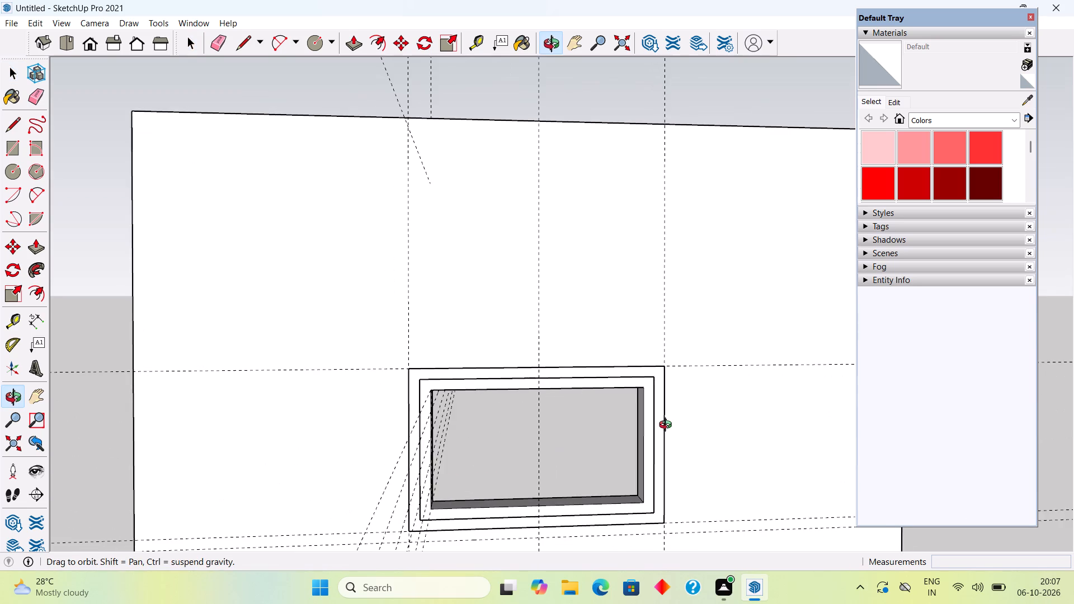
pyautogui.moveTo(668, 426); pyautogui.dragTo(477, 376, button='middle')
pyautogui.scroll(8, 413, 405)
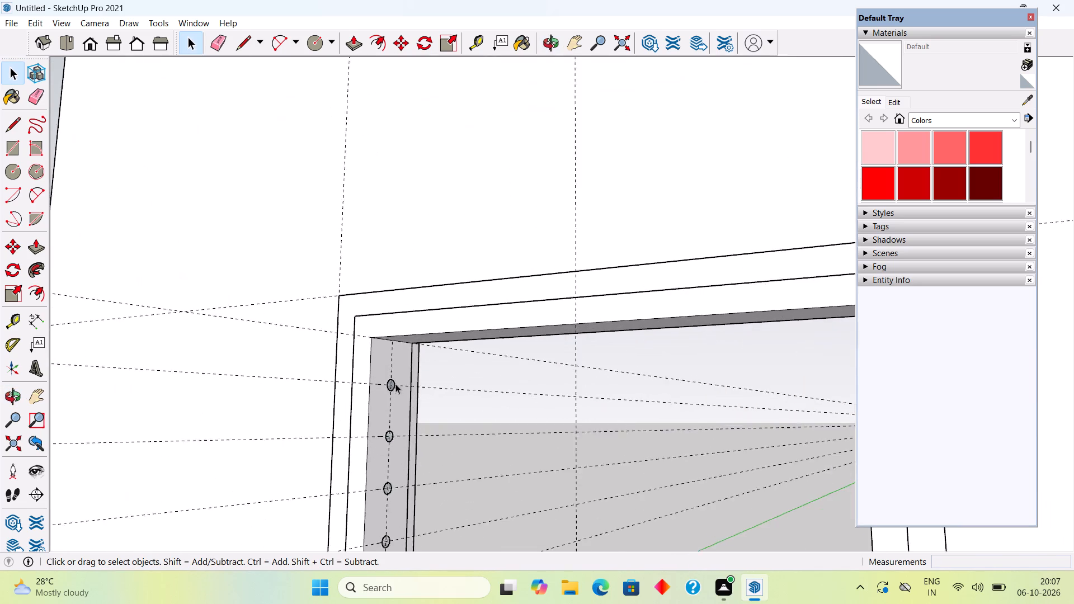
pyautogui.scroll(13, 395, 384)
pyautogui.press('p')
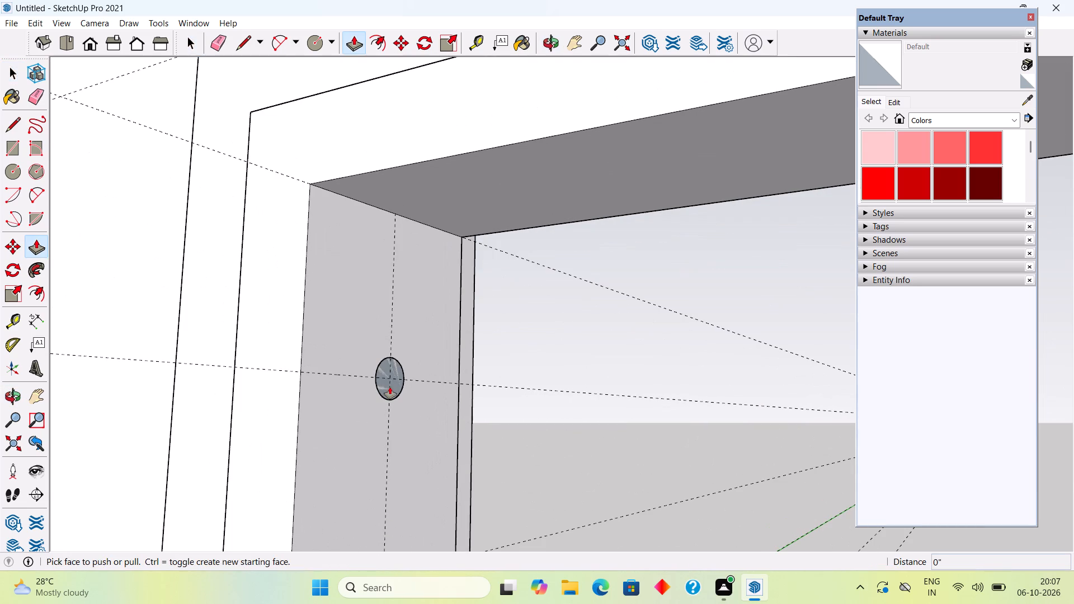
pyautogui.click(390, 387)
pyautogui.scroll(-20, 450, 391)
pyautogui.scroll(-5, 450, 391)
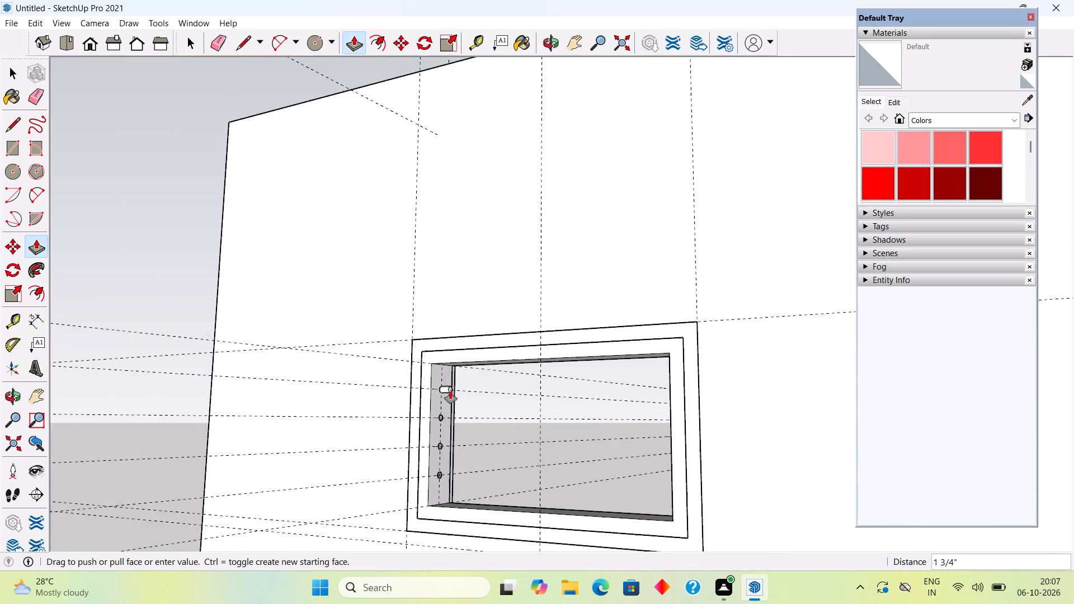
pyautogui.click(629, 403)
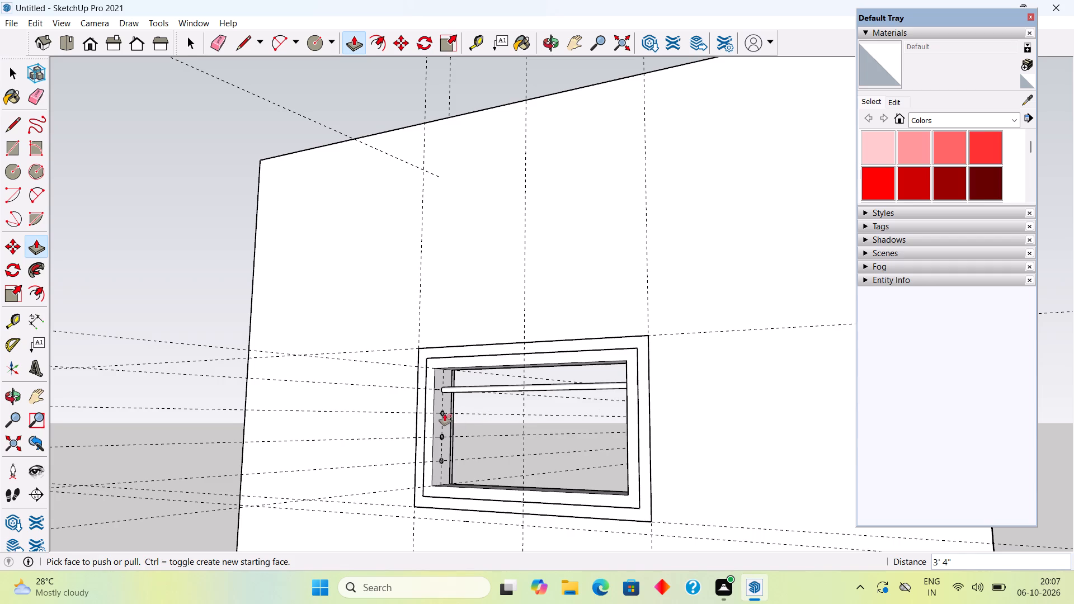
# Extrude the other three circles by the same 3' 4" distance to make the remaining horizontal bars.
pyautogui.scroll(15, 445, 414)
pyautogui.doubleClick(441, 409)
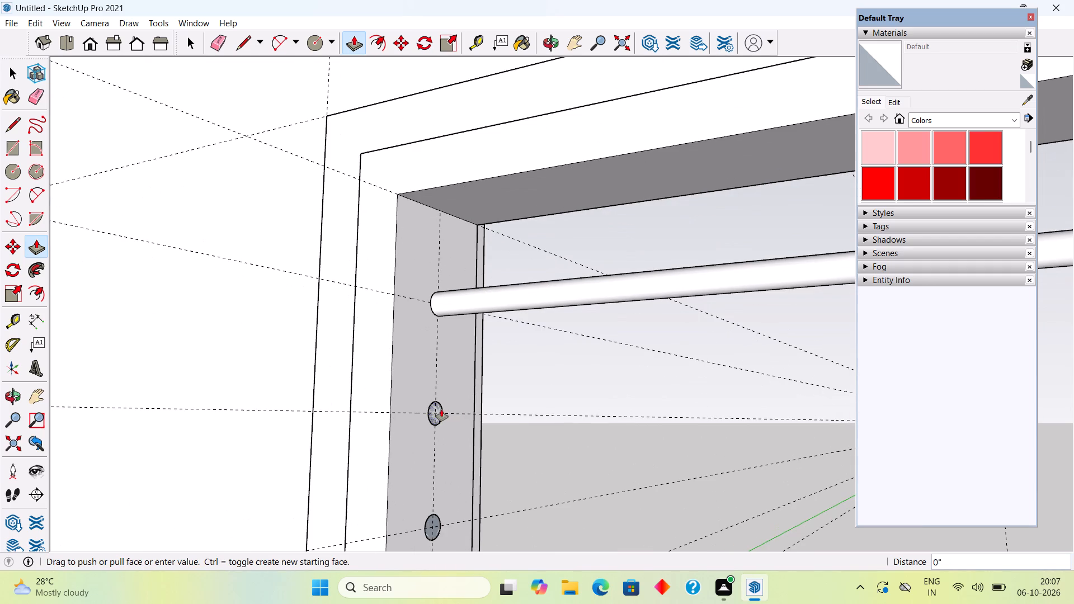
pyautogui.doubleClick(437, 524)
pyautogui.scroll(-6, 438, 517)
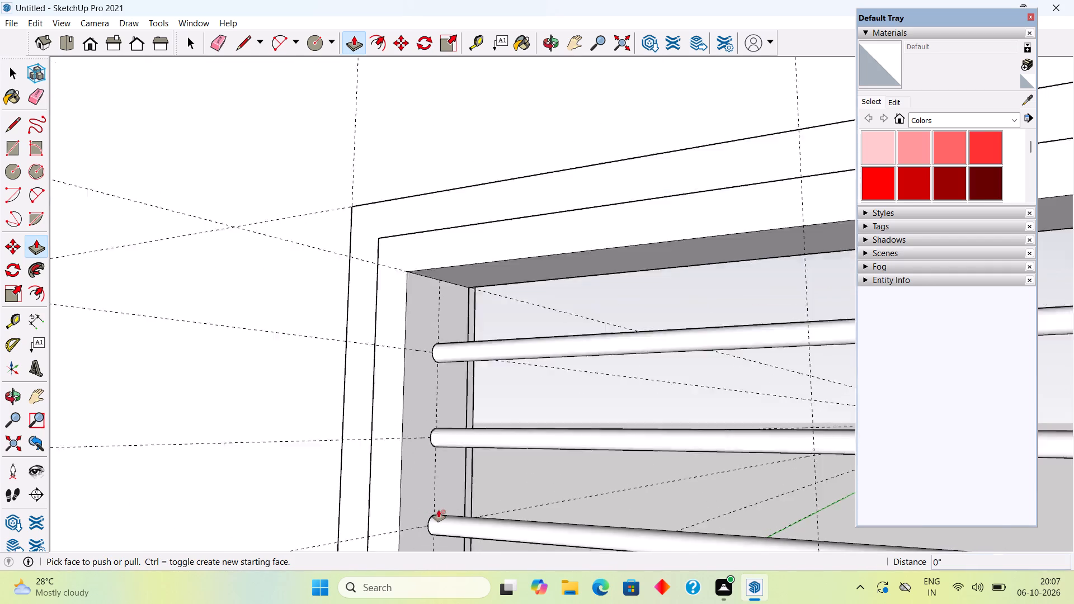
pyautogui.scroll(-12, 439, 510)
pyautogui.scroll(-6, 451, 438)
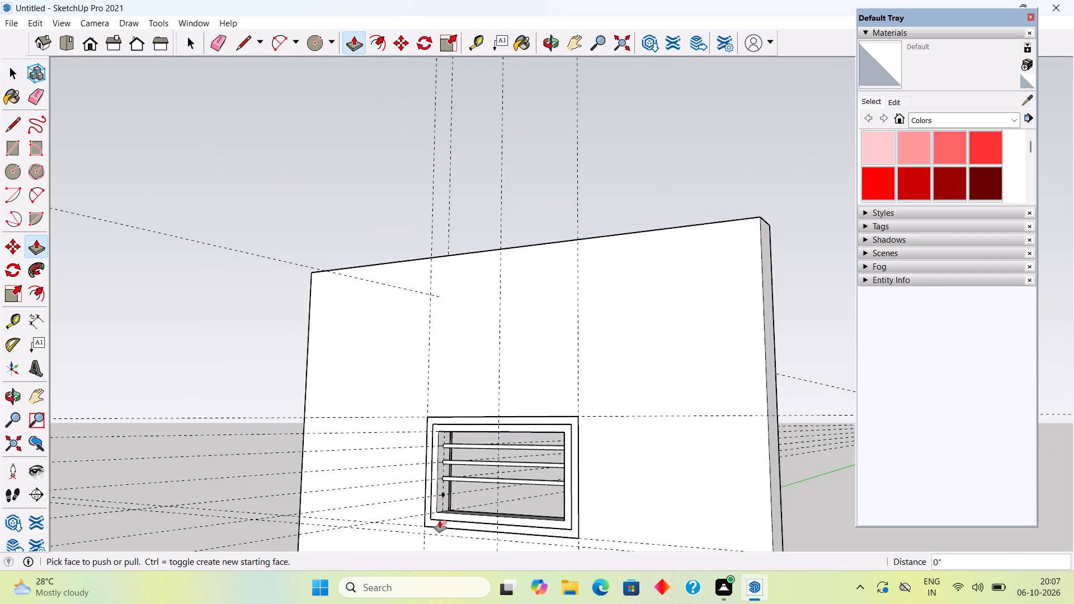
pyautogui.scroll(18, 440, 521)
pyautogui.scroll(1, 456, 394)
pyautogui.doubleClick(455, 384)
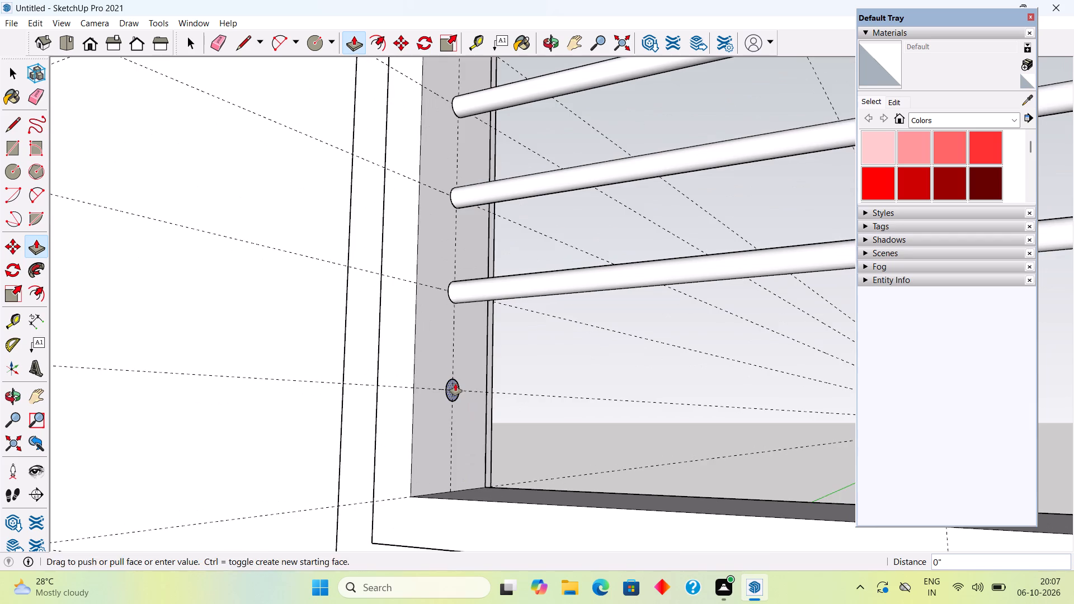
pyautogui.scroll(-9, 455, 384)
pyautogui.press('space')
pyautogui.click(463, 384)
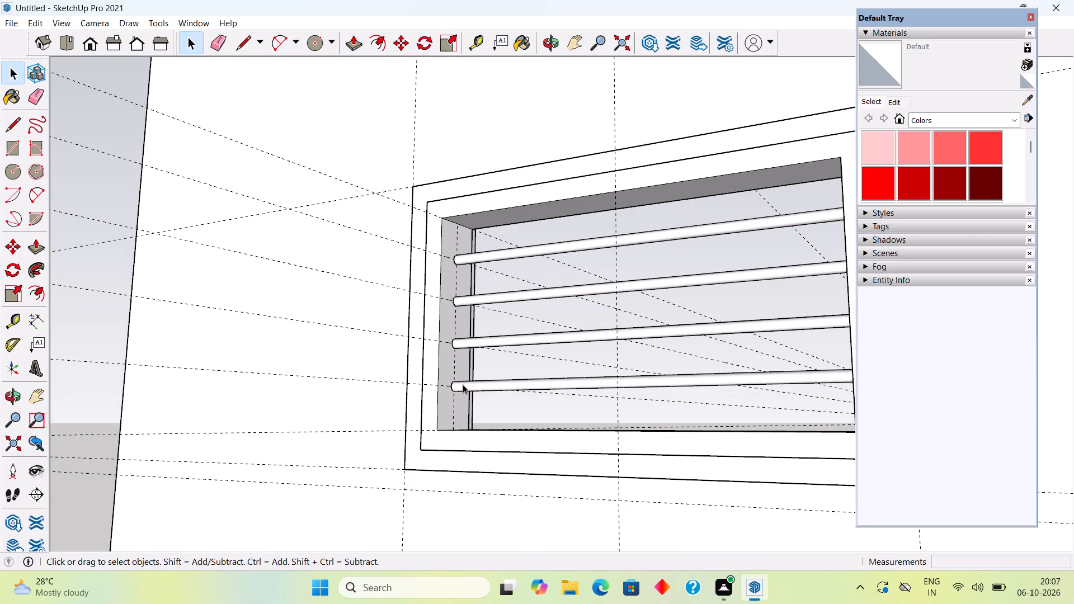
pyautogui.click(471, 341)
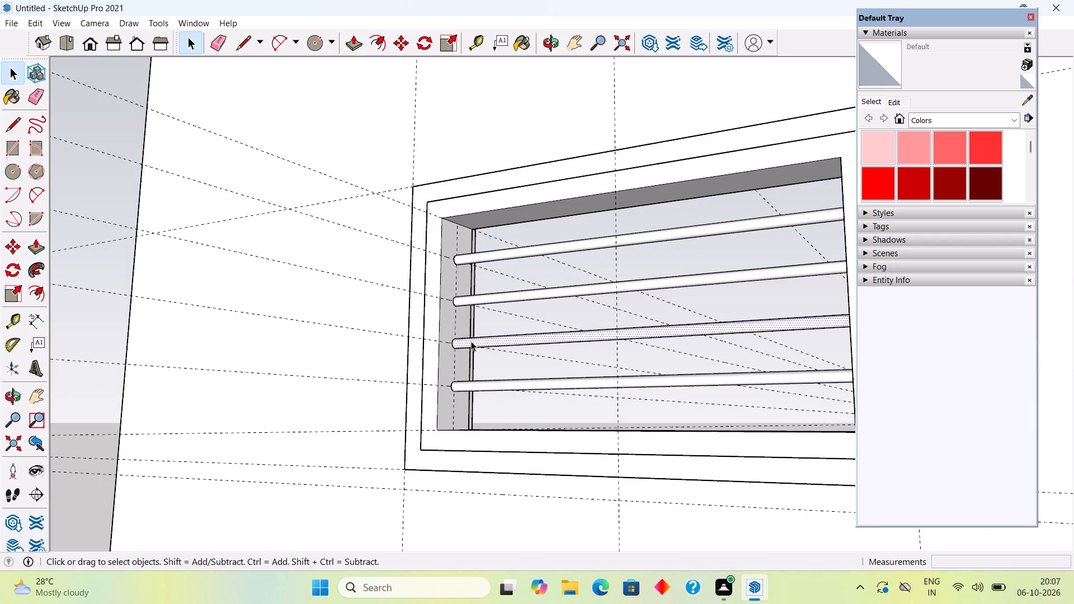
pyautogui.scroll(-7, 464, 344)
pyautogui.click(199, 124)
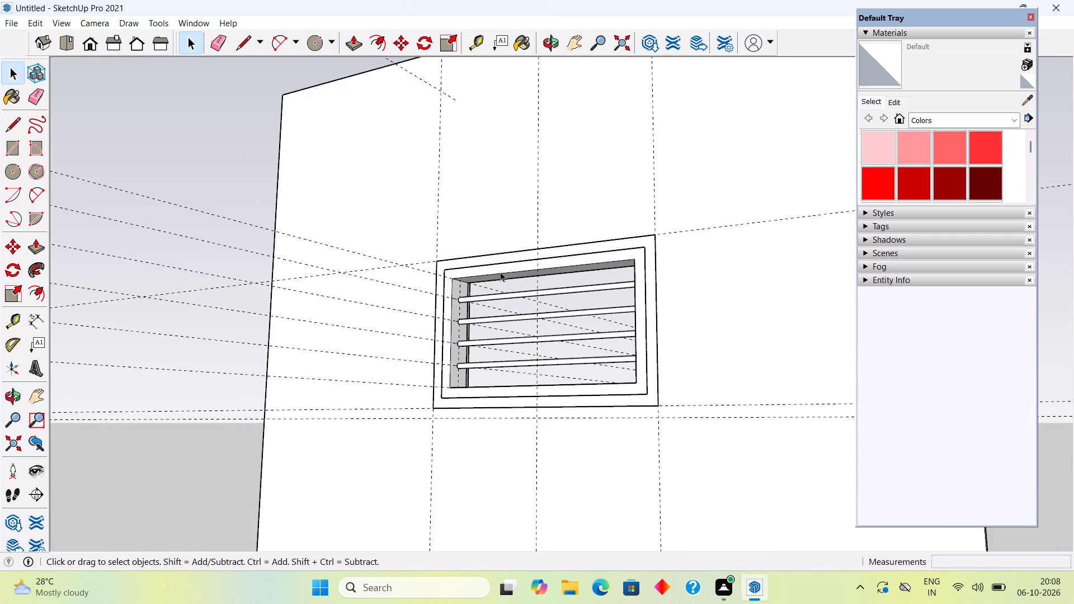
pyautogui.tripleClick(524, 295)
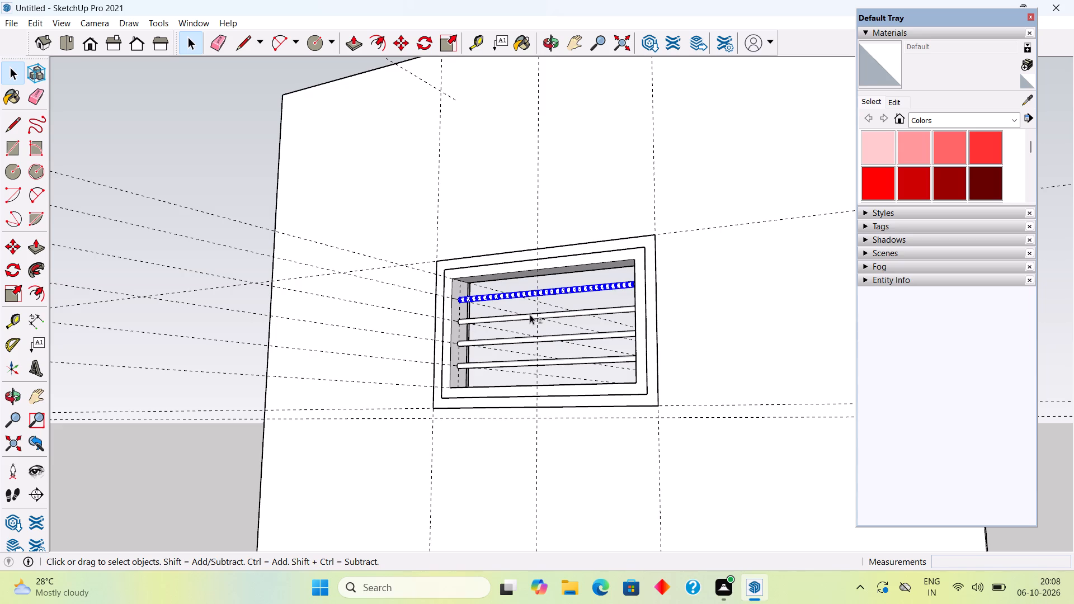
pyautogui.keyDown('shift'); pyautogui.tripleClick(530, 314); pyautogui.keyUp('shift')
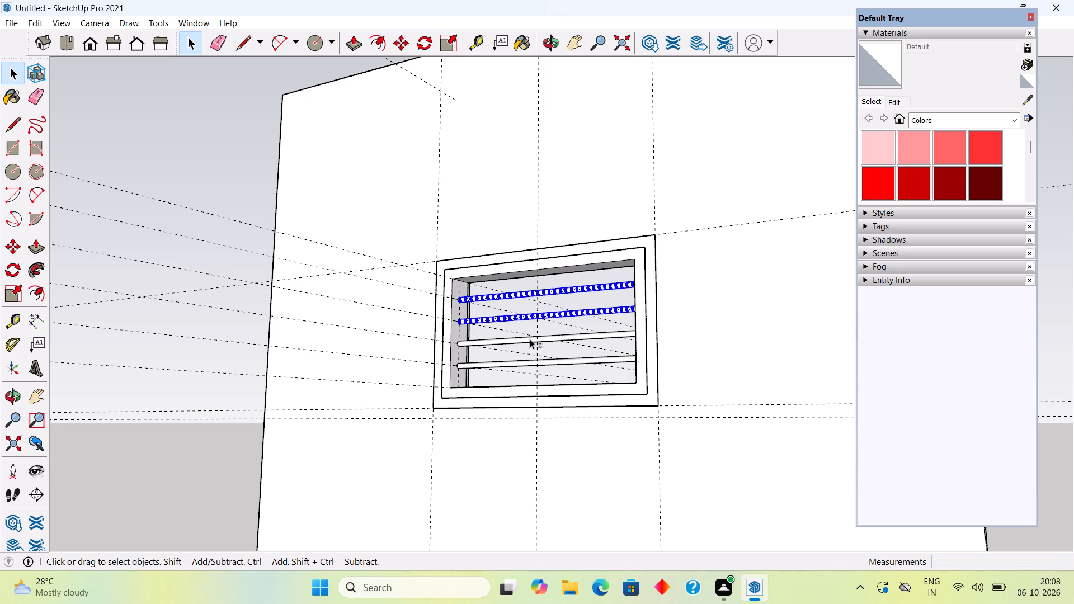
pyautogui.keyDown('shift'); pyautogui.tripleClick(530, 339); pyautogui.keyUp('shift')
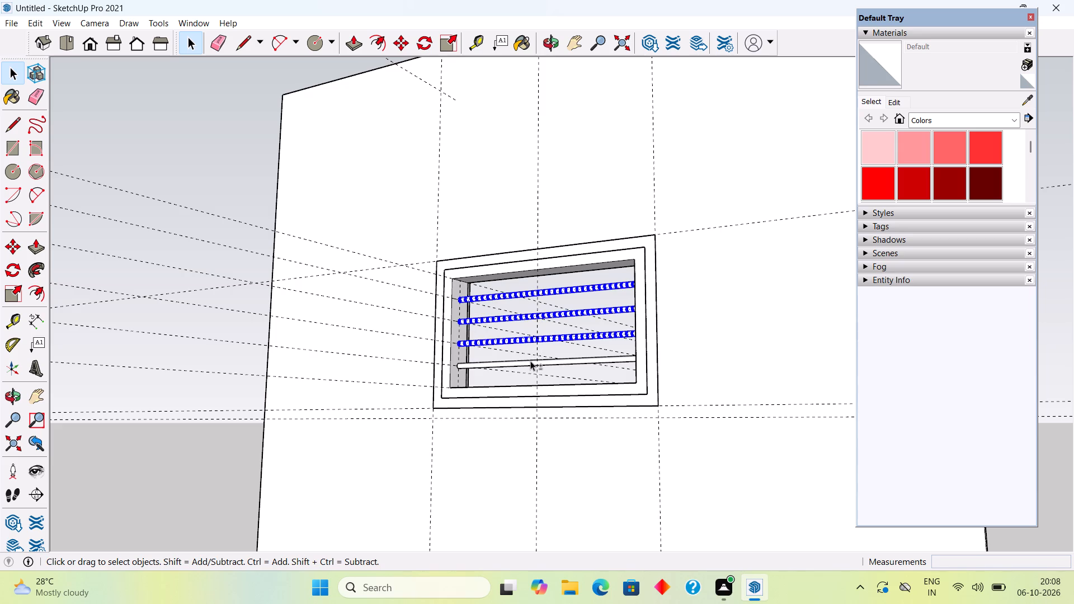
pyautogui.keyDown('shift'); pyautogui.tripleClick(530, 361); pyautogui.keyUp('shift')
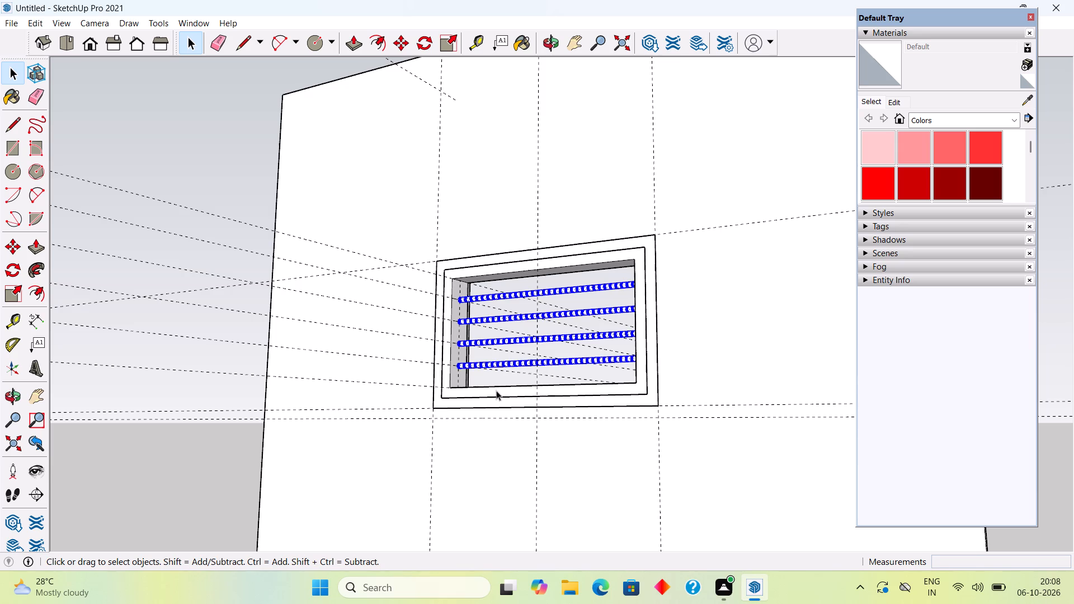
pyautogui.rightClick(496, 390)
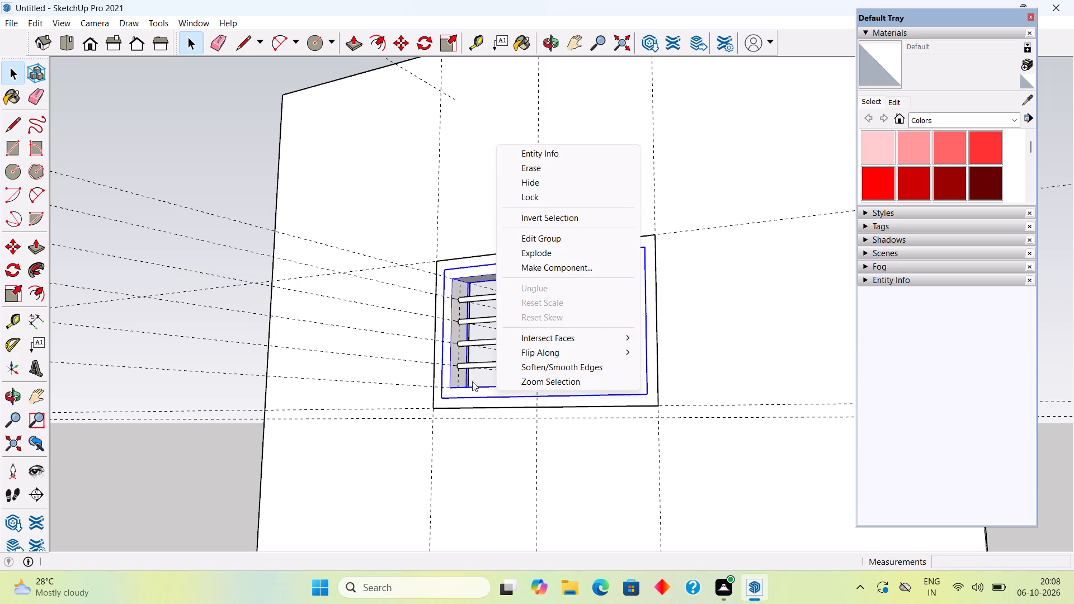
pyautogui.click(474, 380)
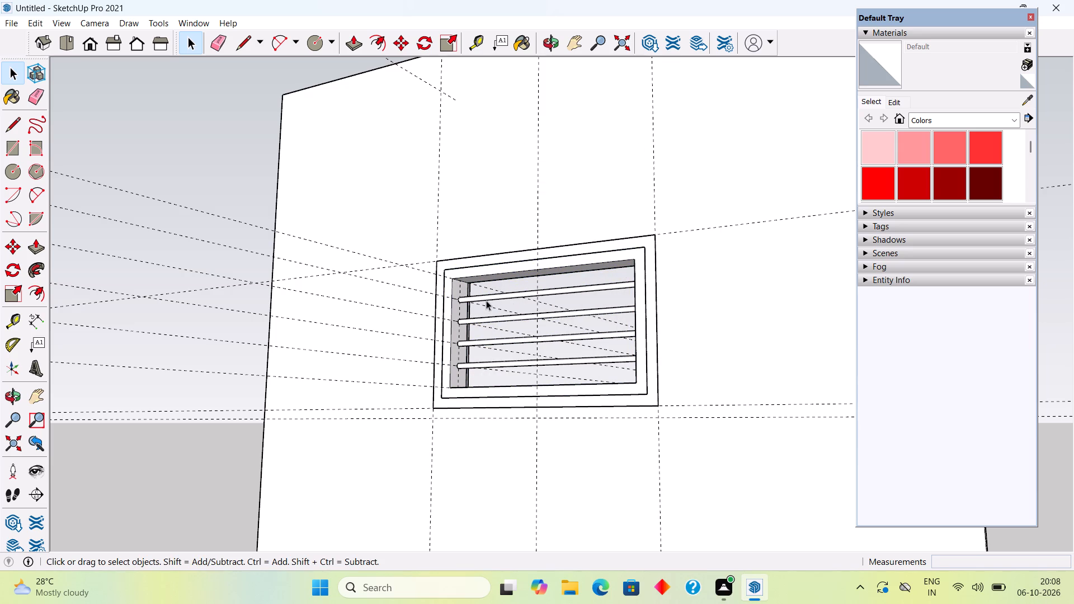
# Select all four horizontal bars in the window and make them one group.
pyautogui.tripleClick(488, 295)
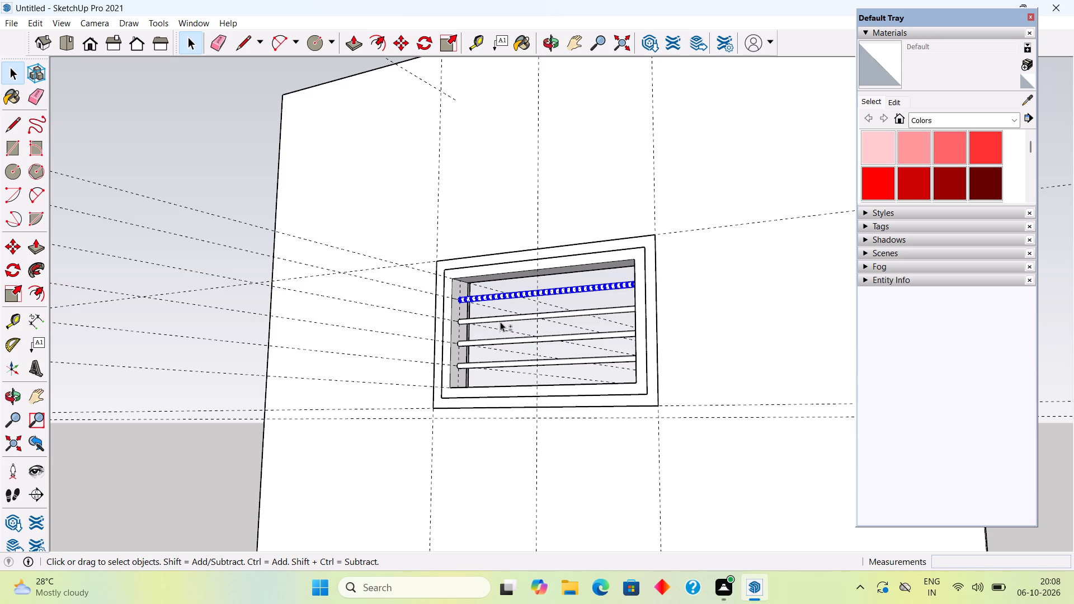
pyautogui.keyDown('shift'); pyautogui.tripleClick(500, 320); pyautogui.keyUp('shift')
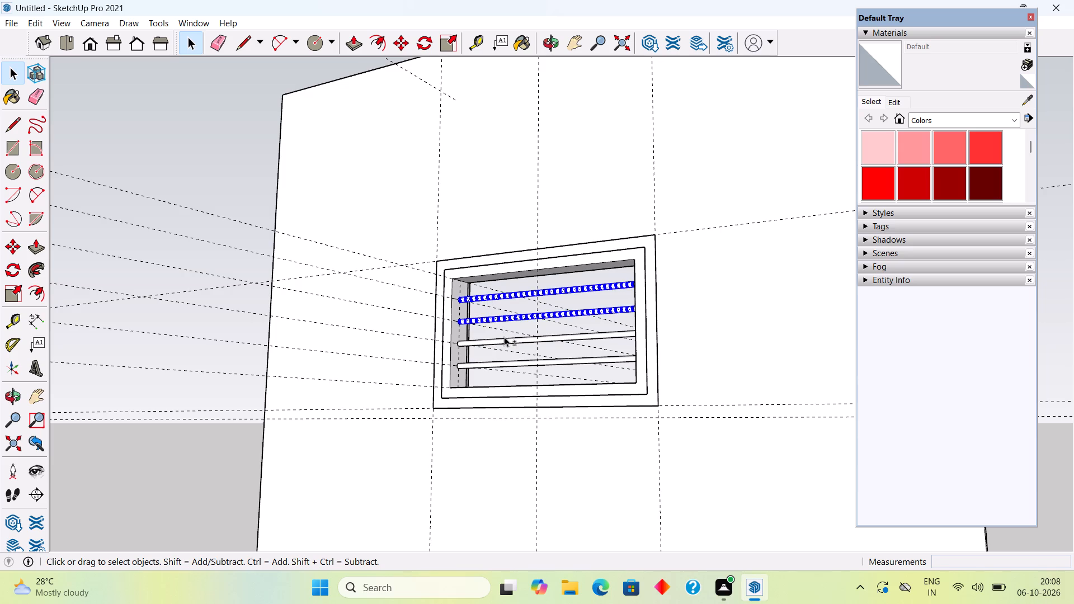
pyautogui.keyDown('shift'); pyautogui.tripleClick(506, 339); pyautogui.keyUp('shift')
pyautogui.keyDown('shift'); pyautogui.tripleClick(507, 364); pyautogui.keyUp('shift')
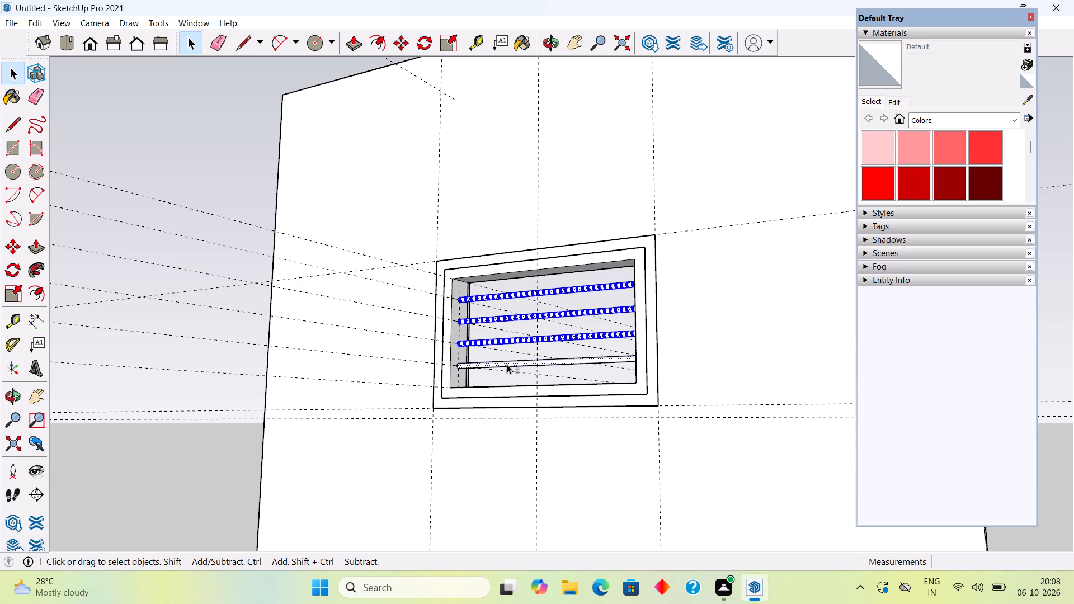
pyautogui.rightClick(507, 363)
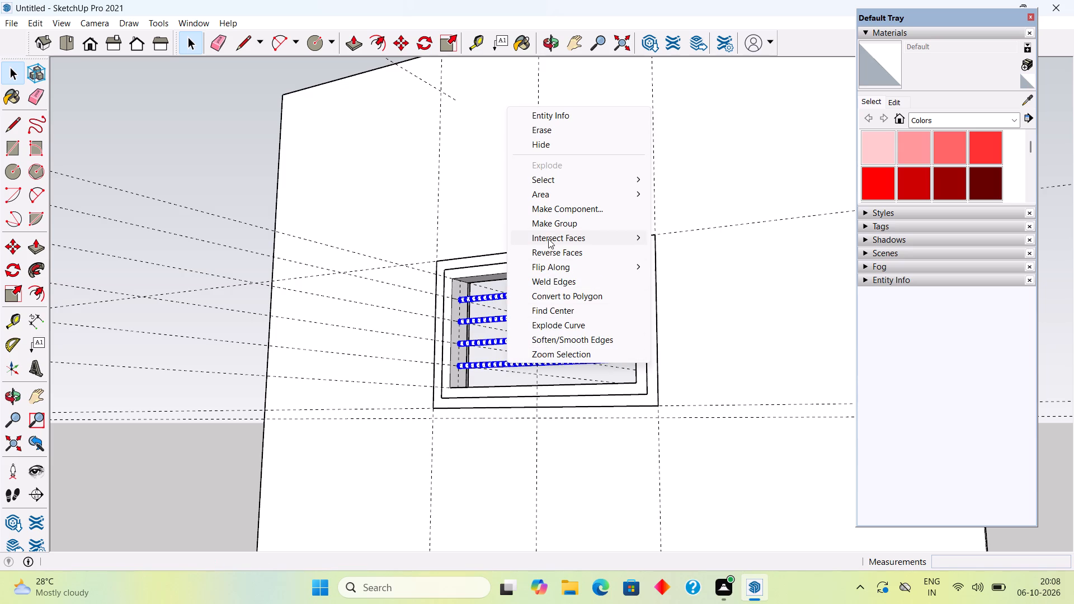
pyautogui.click(548, 224)
pyautogui.click(155, 163)
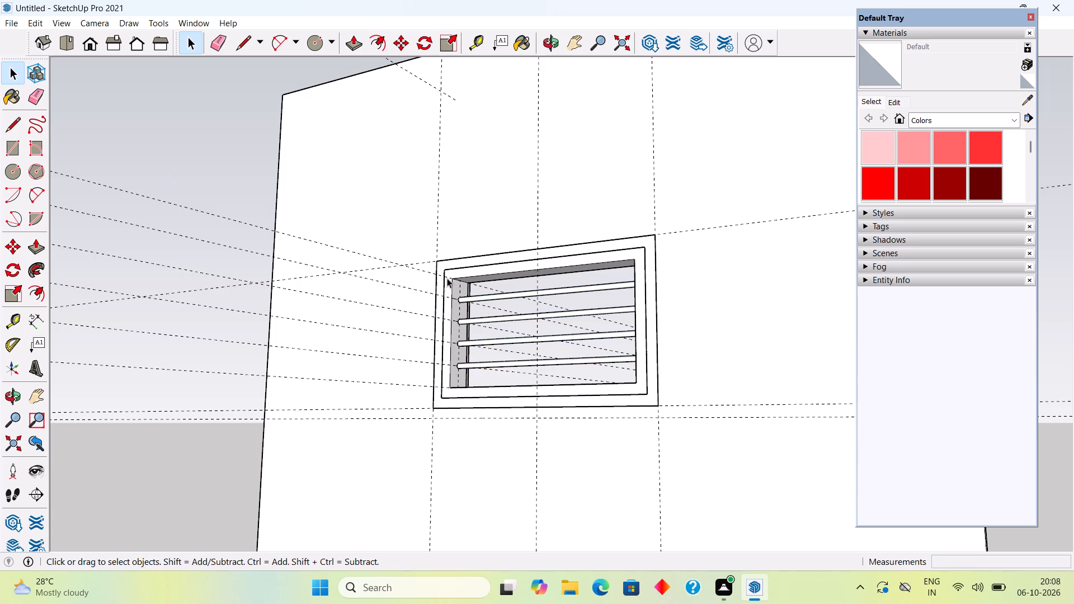
# Push/Pull the sash's face on the wall's back side outward by 1".
pyautogui.moveTo(449, 293); pyautogui.dragTo(420, 441, button='middle')
pyautogui.scroll(-4, 422, 437)
pyautogui.scroll(-3, 484, 355)
pyautogui.moveTo(391, 397); pyautogui.dragTo(181, 396, button='middle')
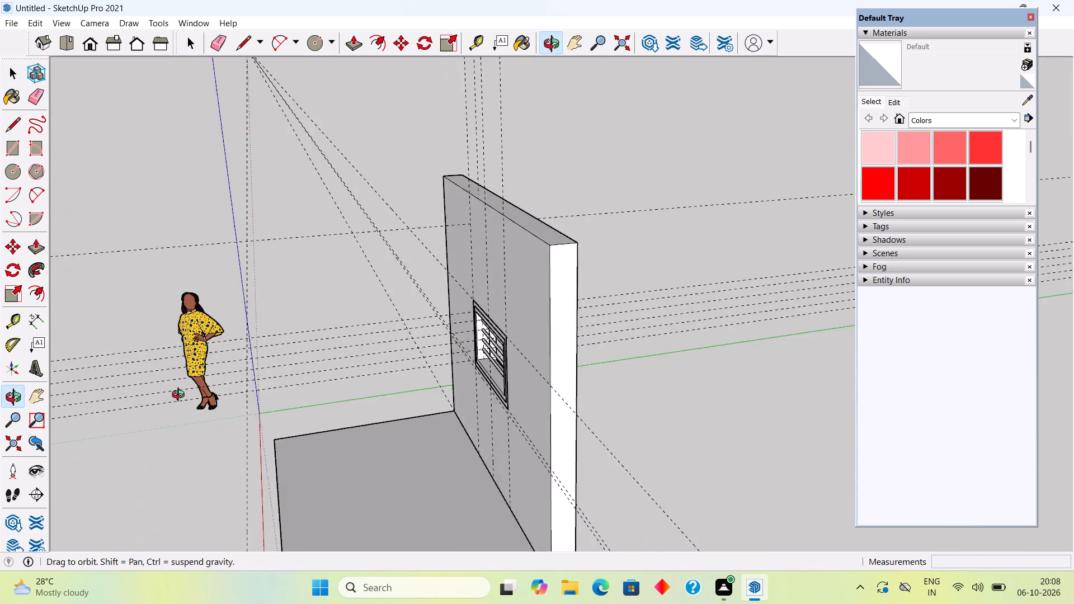
pyautogui.moveTo(181, 396); pyautogui.dragTo(18, 388, button='middle')
pyautogui.moveTo(638, 362); pyautogui.dragTo(402, 391, button='middle')
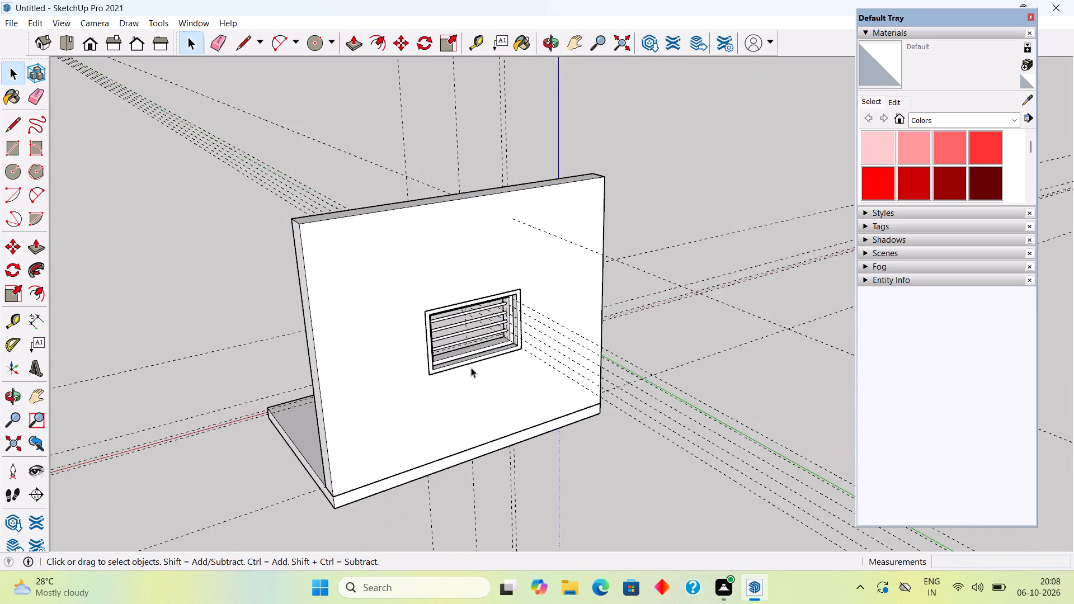
pyautogui.scroll(12, 471, 366)
pyautogui.click(475, 346)
pyautogui.doubleClick(475, 346)
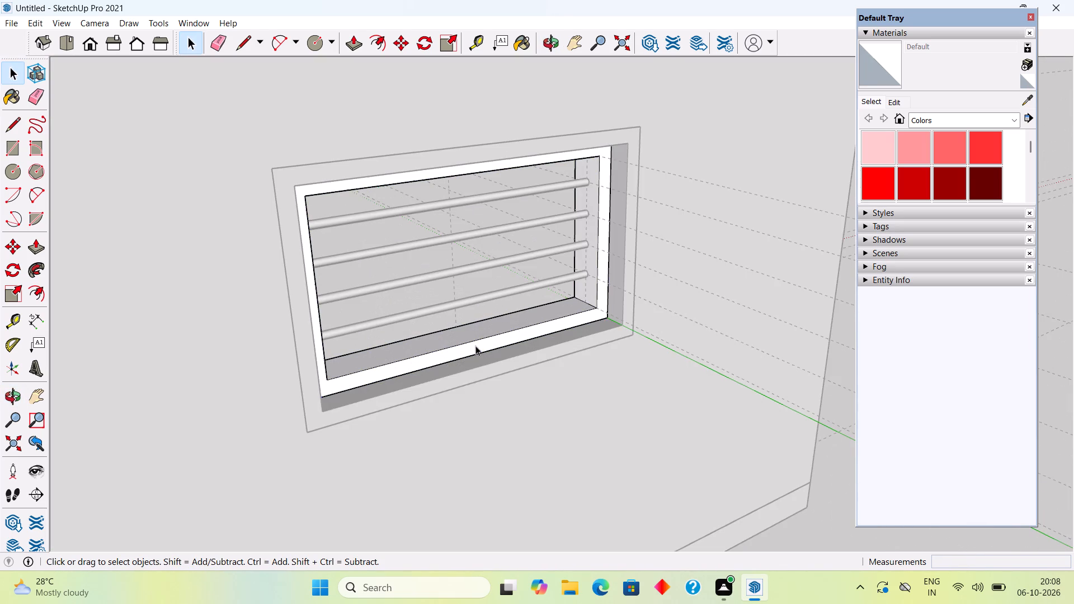
pyautogui.press('p')
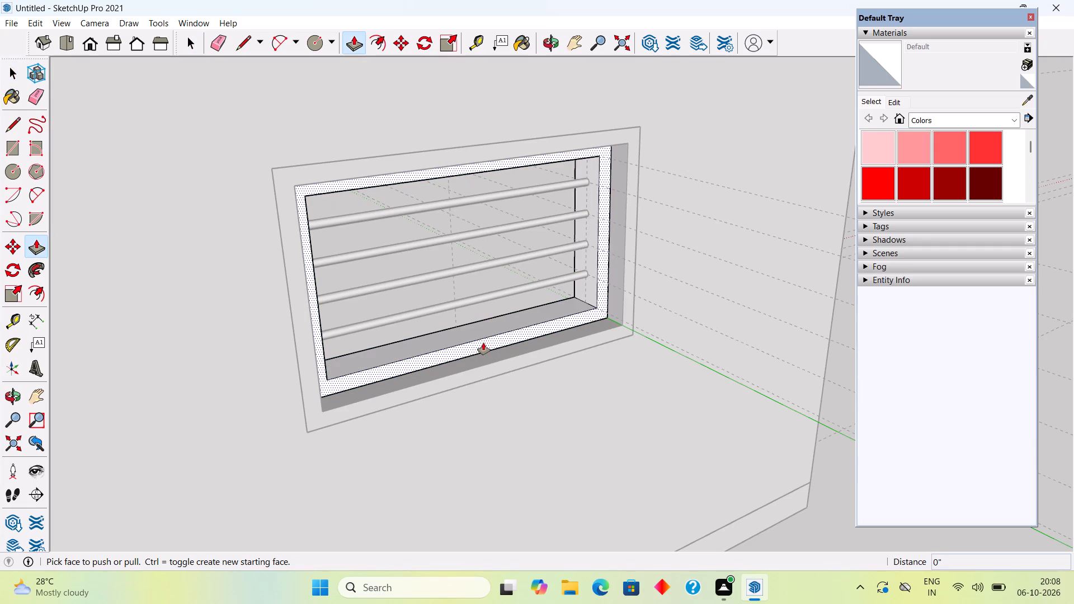
pyautogui.click(483, 343)
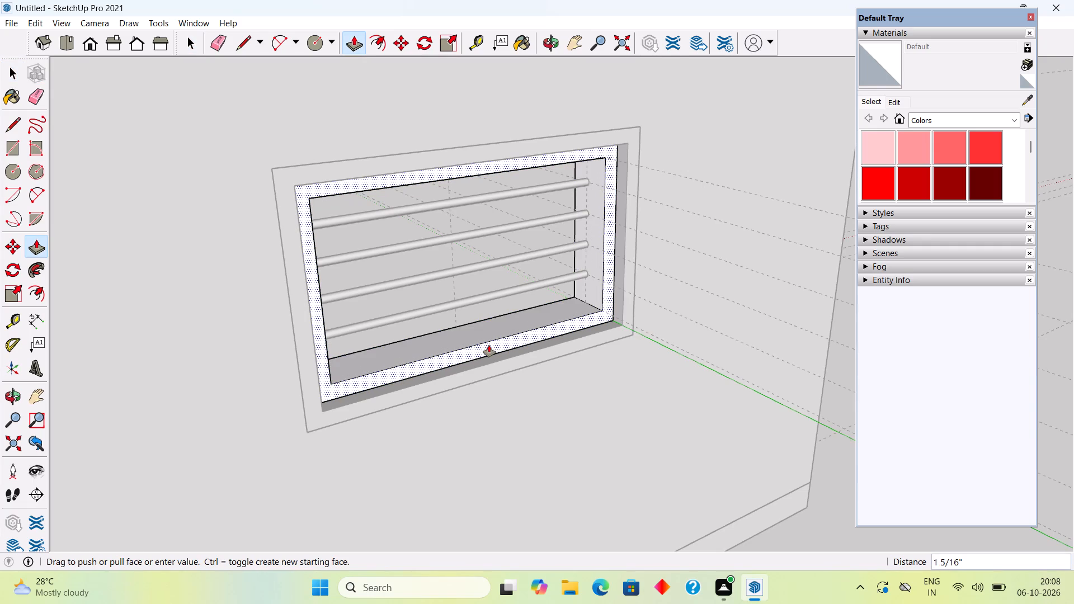
pyautogui.write('1"')
pyautogui.press('Return')
pyautogui.press('space')
pyautogui.scroll(-6, 489, 345)
pyautogui.moveTo(368, 360); pyautogui.dragTo(729, 321, button='middle')
pyautogui.moveTo(605, 369); pyautogui.dragTo(782, 338, button='middle')
pyautogui.scroll(6, 637, 315)
pyautogui.scroll(-3, 725, 332)
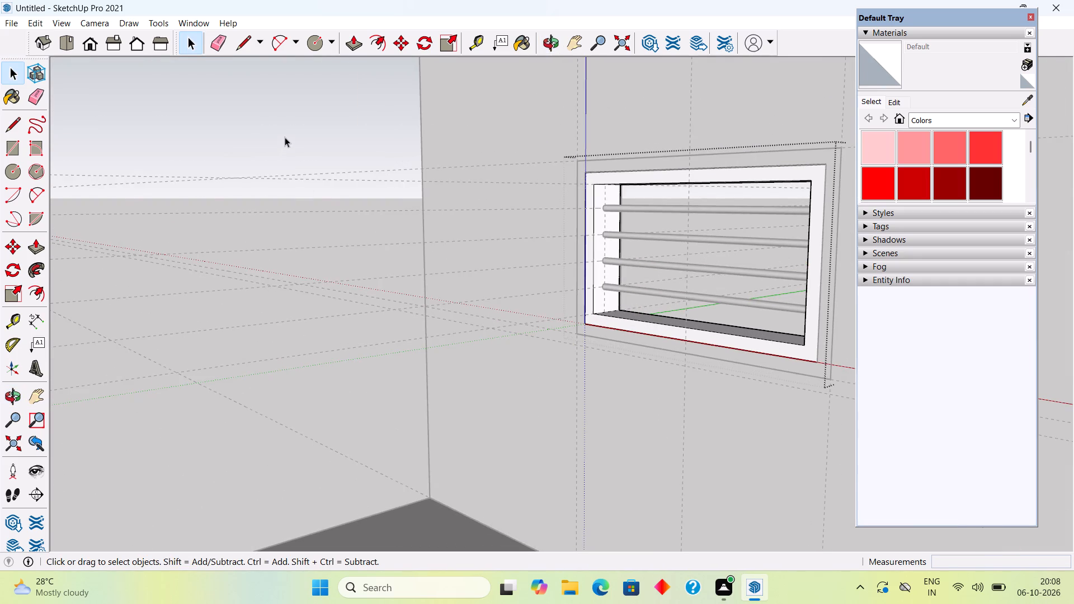
pyautogui.click(285, 137)
# Select the window sash together with the horizontal bars group and combine them into one group.
pyautogui.scroll(4, 853, 365)
pyautogui.scroll(5, 780, 339)
pyautogui.click(780, 339)
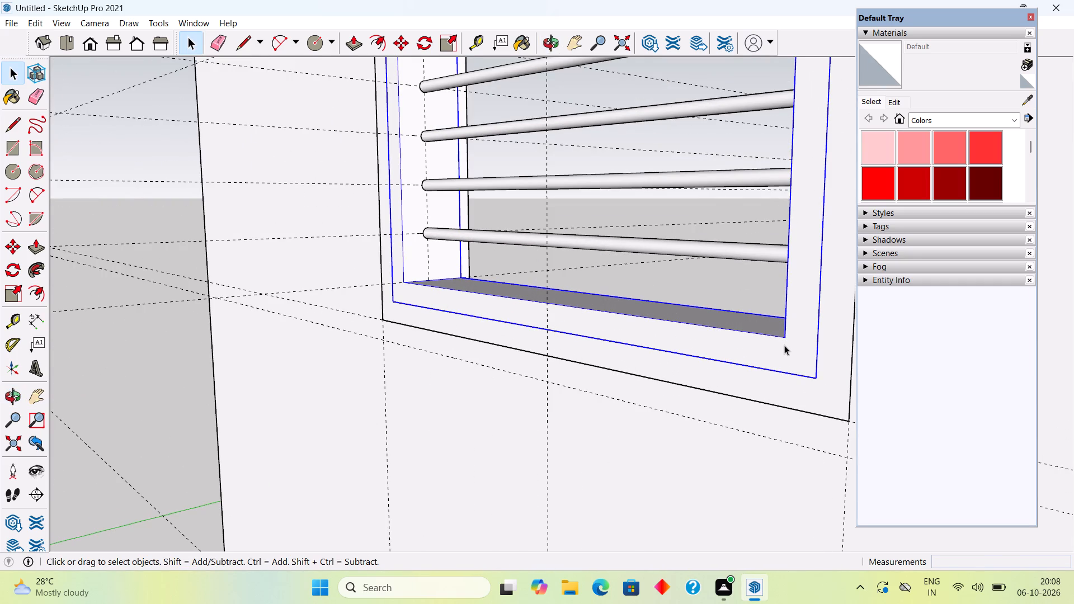
pyautogui.keyDown('shift'); pyautogui.click(737, 253); pyautogui.keyUp('shift')
pyautogui.rightClick(737, 253)
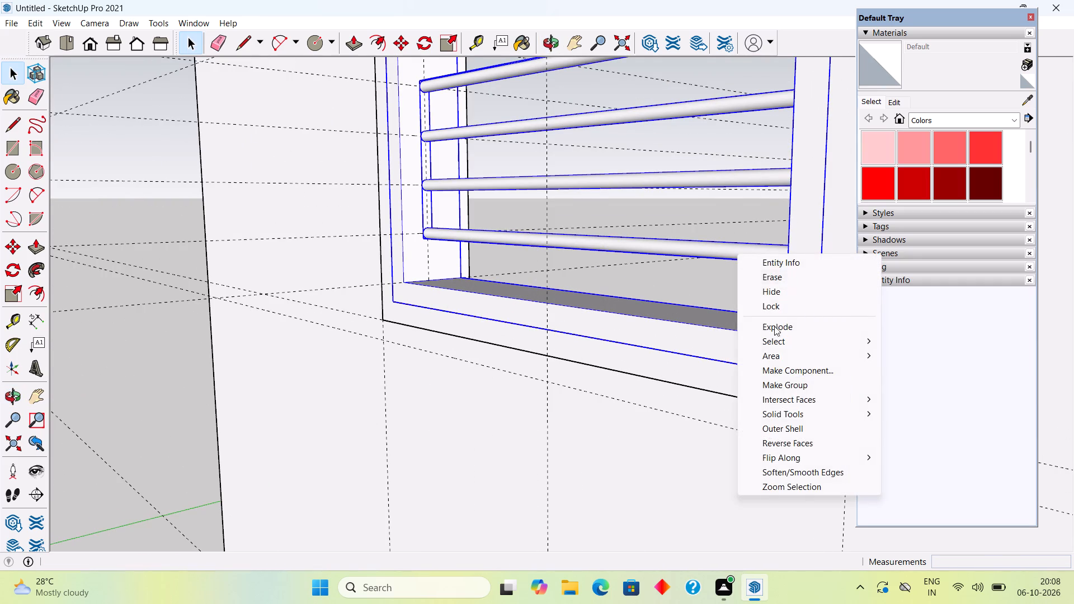
pyautogui.click(786, 388)
# Move the combined sash and bars group about 2 3/8" deeper into the window opening, away from the slab side.
pyautogui.moveTo(786, 374); pyautogui.dragTo(861, 398, button='middle')
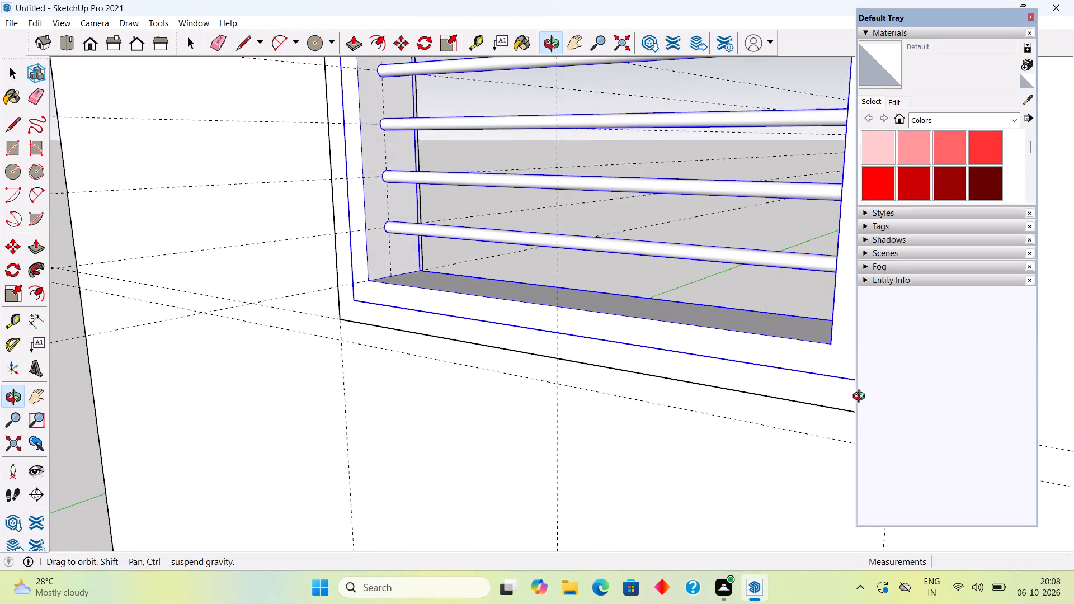
pyautogui.moveTo(861, 398); pyautogui.dragTo(864, 398, button='middle')
pyautogui.scroll(-13, 864, 398)
pyautogui.moveTo(773, 391); pyautogui.dragTo(920, 309, button='middle')
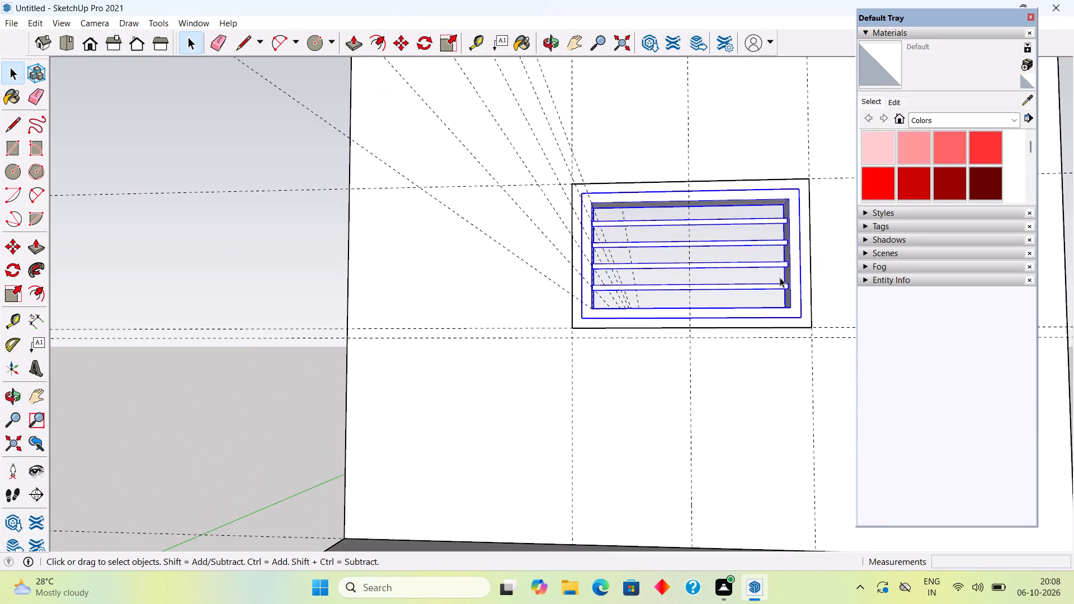
pyautogui.scroll(11, 780, 277)
pyautogui.moveTo(813, 289); pyautogui.dragTo(833, 428, button='middle')
pyautogui.scroll(5, 818, 388)
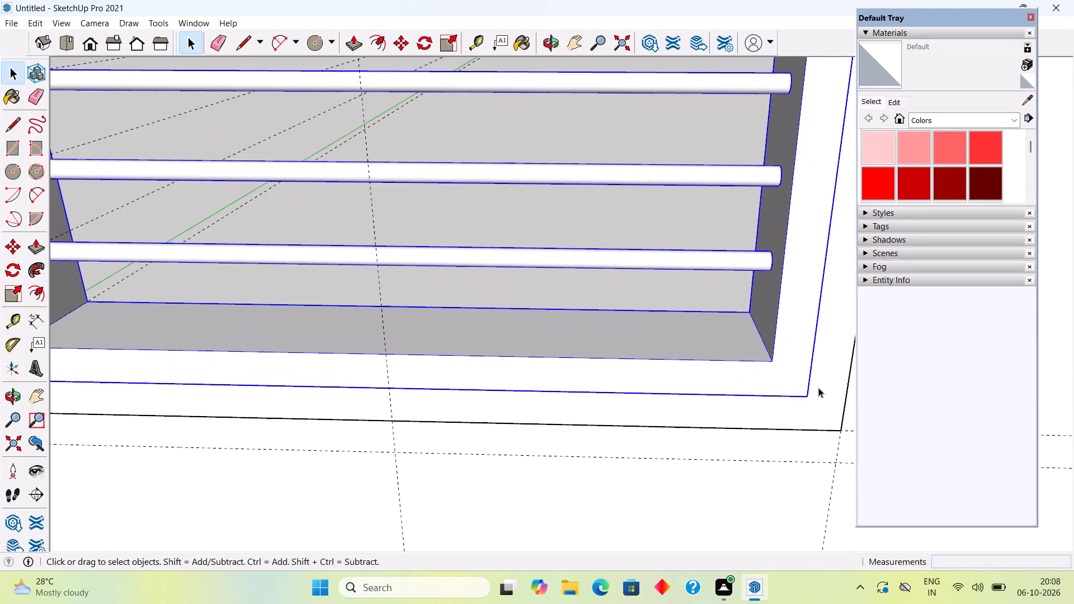
pyautogui.press('m')
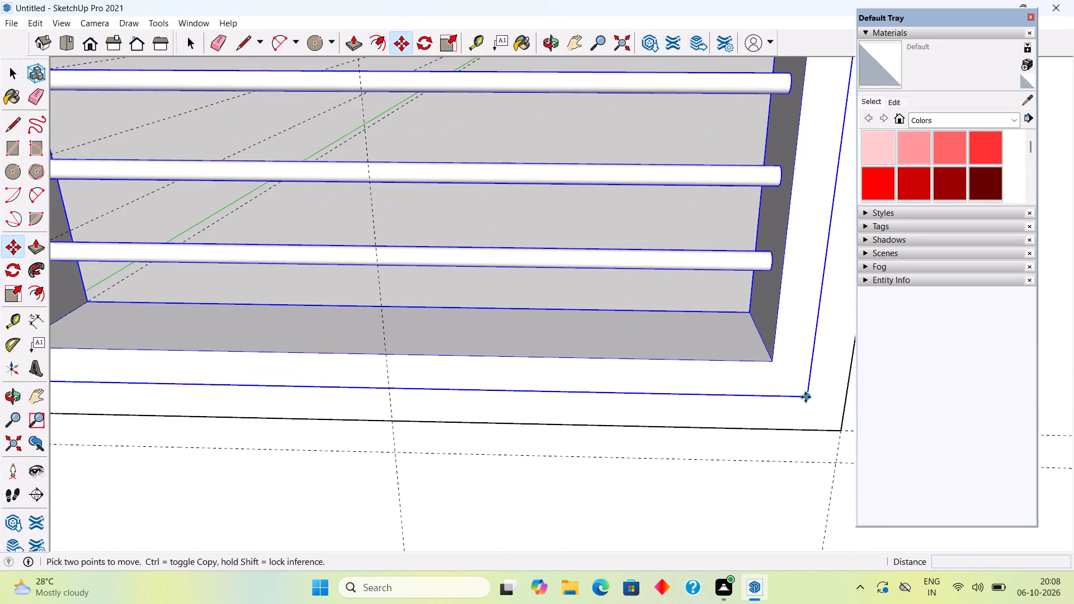
pyautogui.click(806, 398)
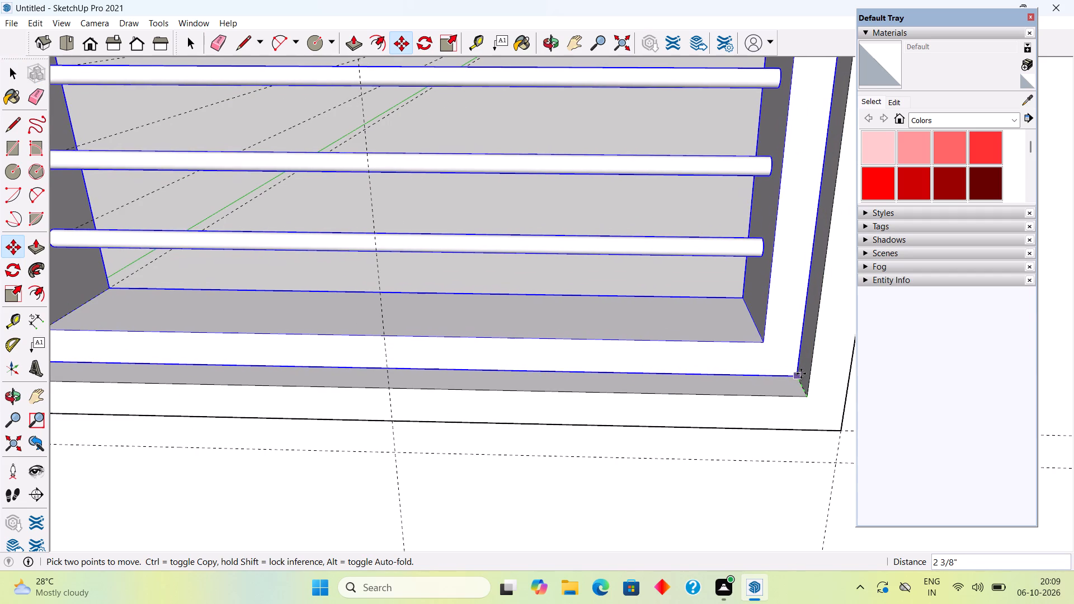
pyautogui.click(801, 374)
pyautogui.scroll(-4, 801, 374)
pyautogui.press('space')
# Move the sash and bars group back 1" toward the slab side of the window opening.
pyautogui.scroll(-6, 801, 374)
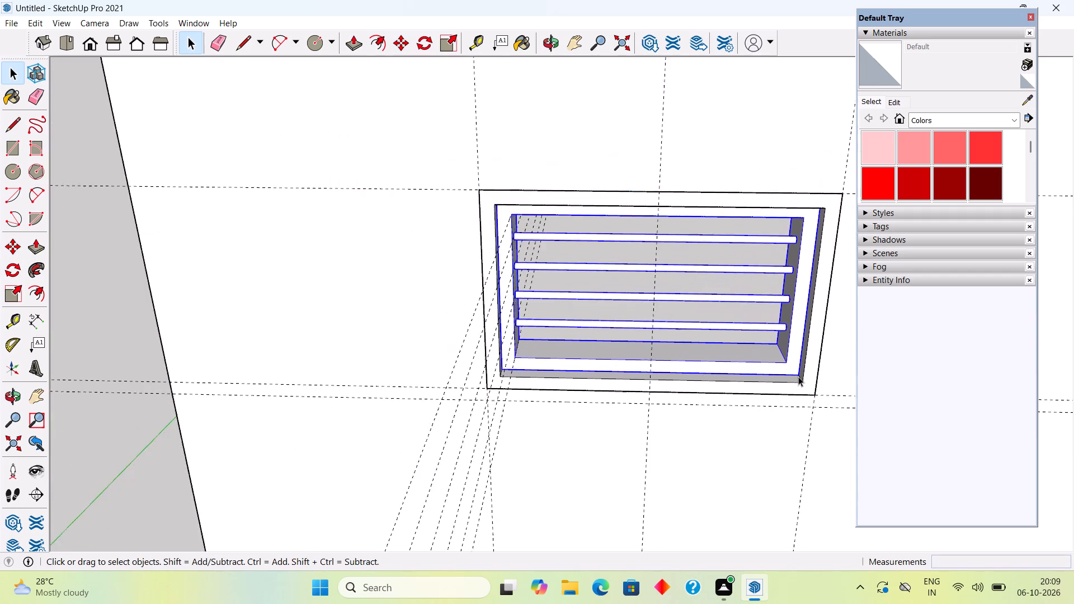
pyautogui.scroll(-4, 798, 376)
pyautogui.moveTo(799, 365); pyautogui.dragTo(43, 234, button='middle')
pyautogui.moveTo(625, 303); pyautogui.dragTo(576, 322, button='middle')
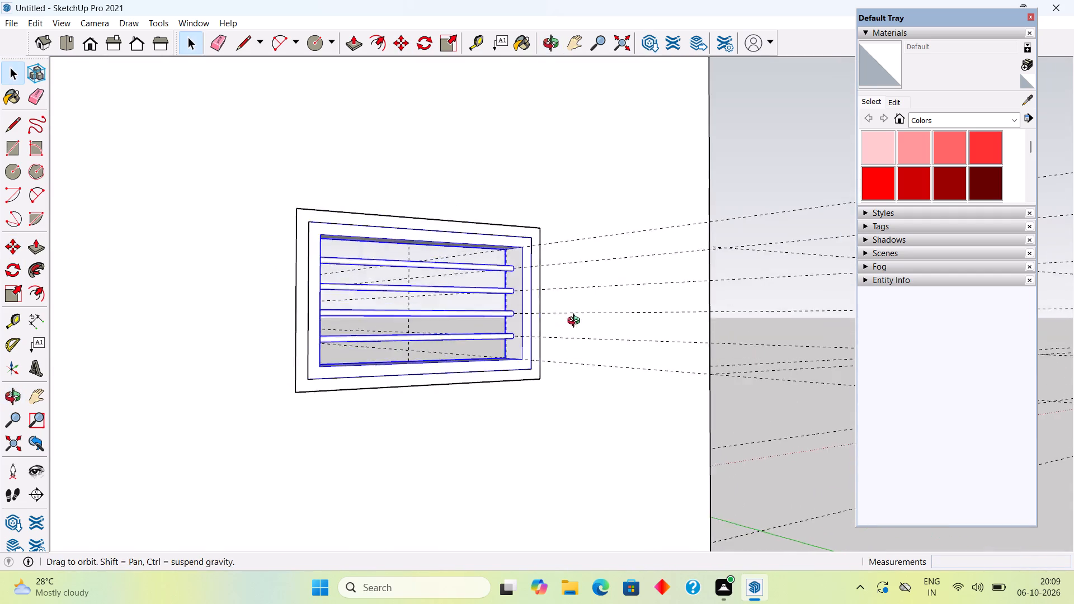
pyautogui.moveTo(576, 322); pyautogui.dragTo(470, 346, button='middle')
pyautogui.scroll(5, 246, 353)
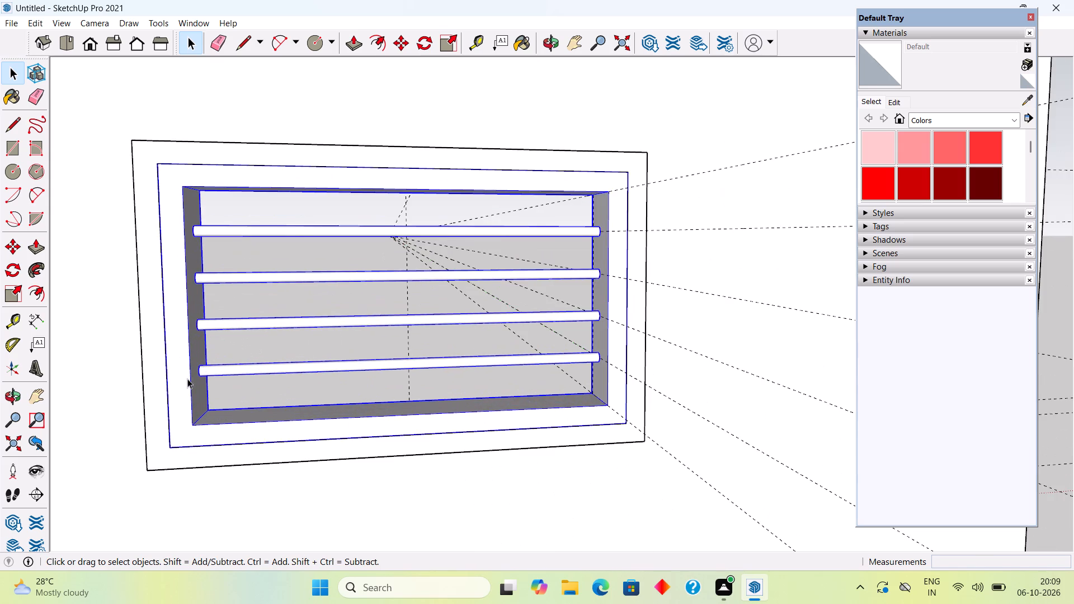
pyautogui.moveTo(181, 393); pyautogui.dragTo(627, 469, button='middle')
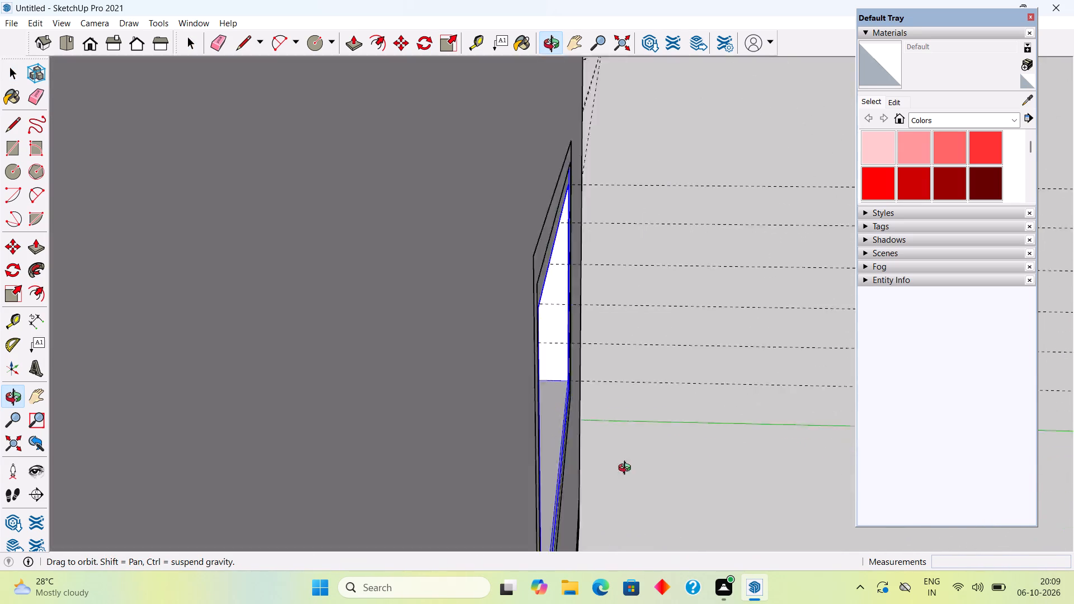
pyautogui.moveTo(627, 469); pyautogui.dragTo(751, 437, button='middle')
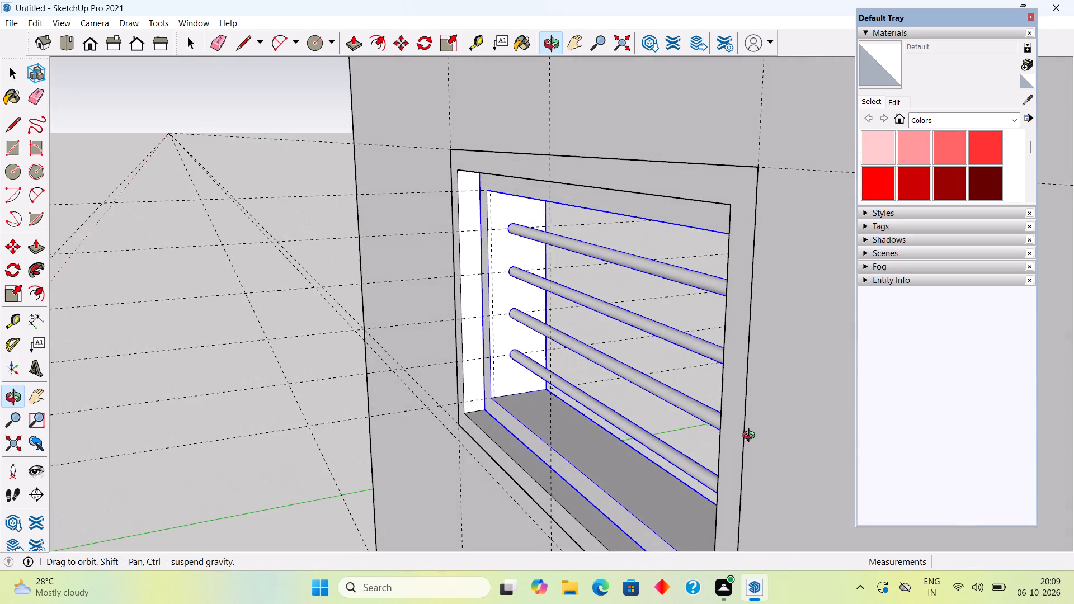
pyautogui.moveTo(751, 437); pyautogui.dragTo(737, 371, button='middle')
pyautogui.scroll(-1, 735, 378)
pyautogui.scroll(5, 426, 377)
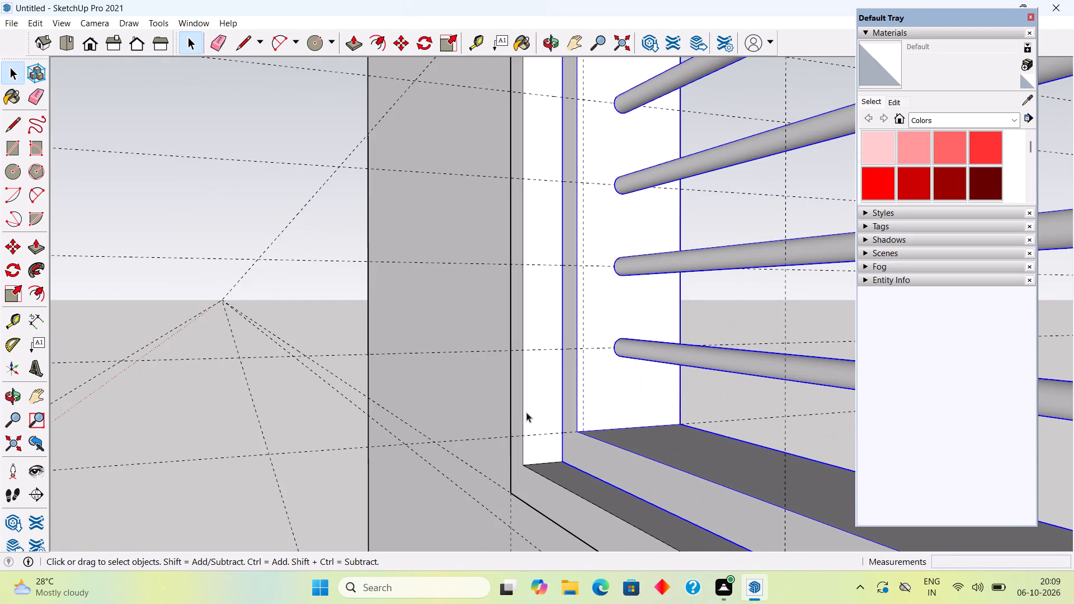
pyautogui.click(631, 479)
pyautogui.press('m')
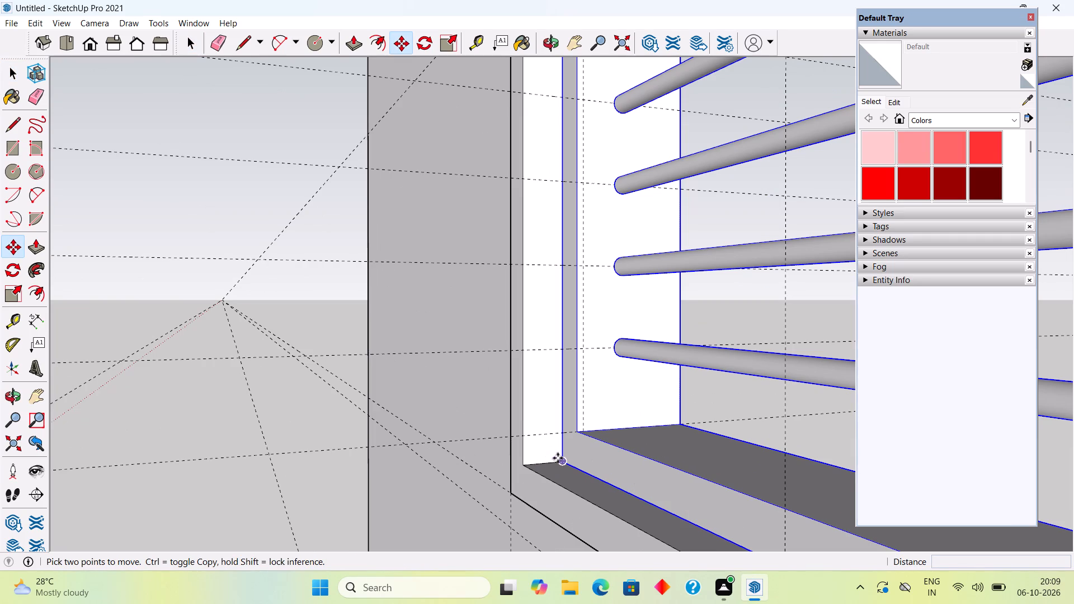
pyautogui.click(559, 459)
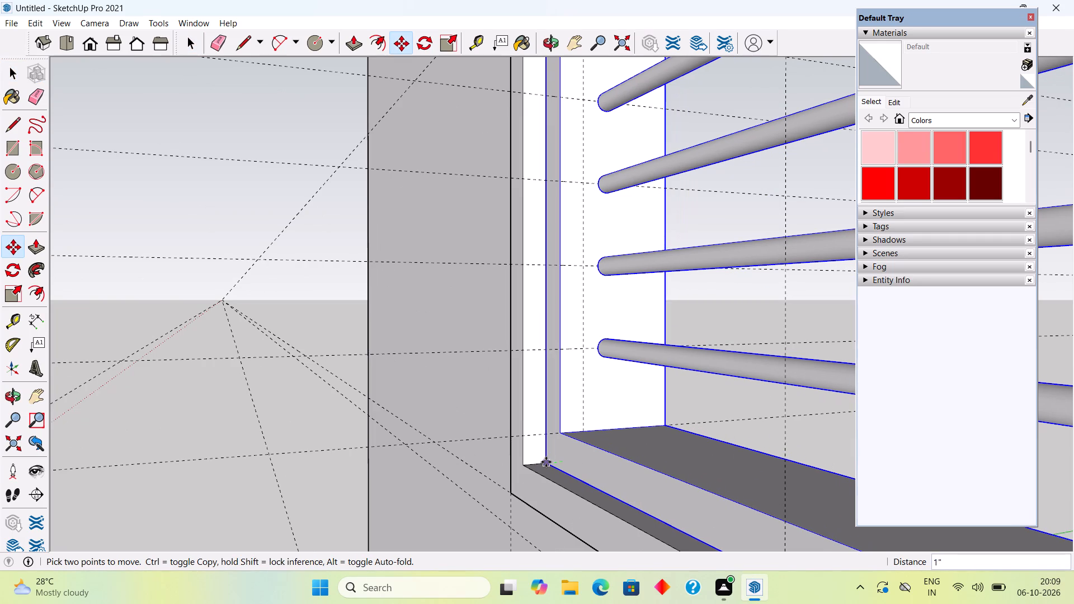
pyautogui.click(546, 462)
pyautogui.press('space')
pyautogui.click(327, 314)
# Inside the sash's nested group, push its face on the wall's back side inward by 1".
pyautogui.scroll(1, 507, 350)
pyautogui.scroll(-9, 671, 374)
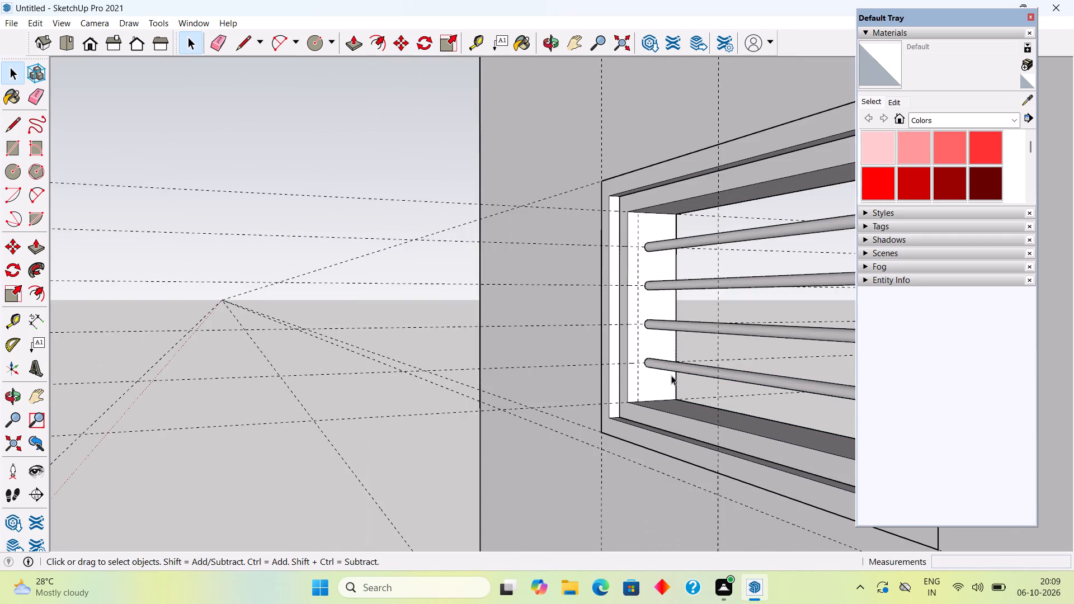
pyautogui.moveTo(715, 388); pyautogui.dragTo(358, 403, button='middle')
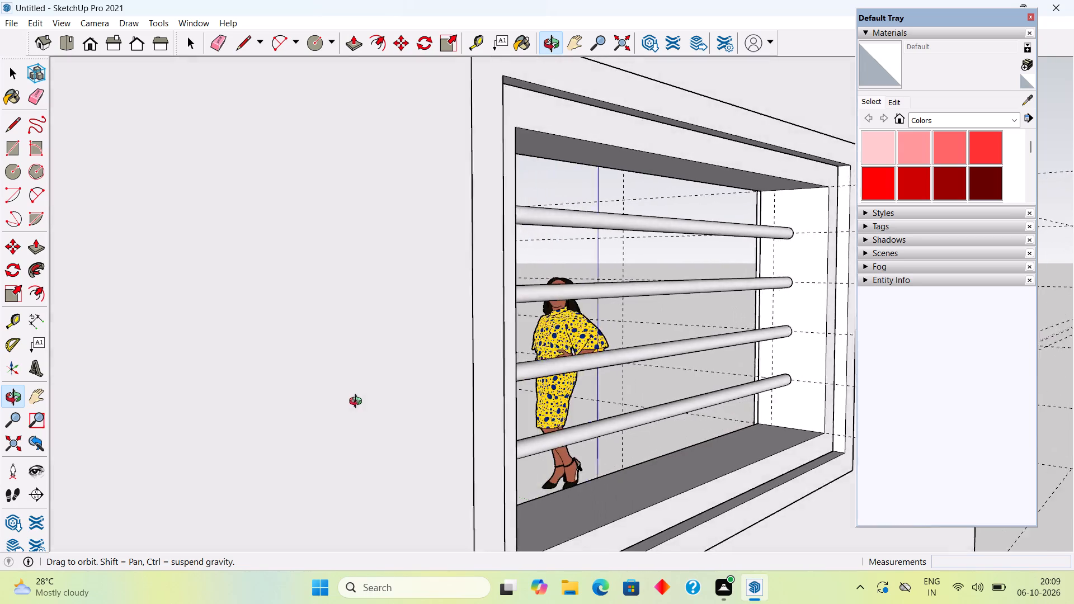
pyautogui.moveTo(358, 403); pyautogui.dragTo(85, 375, button='middle')
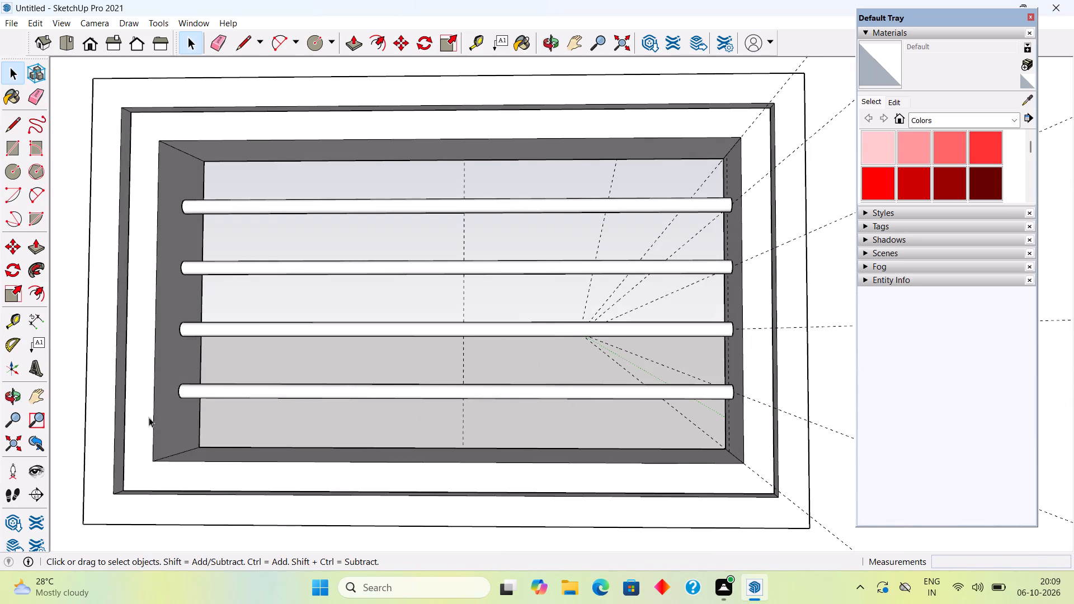
pyautogui.scroll(-1, 180, 428)
pyautogui.moveTo(180, 431); pyautogui.dragTo(169, 542, button='middle')
pyautogui.scroll(6, 169, 417)
pyautogui.click(170, 416)
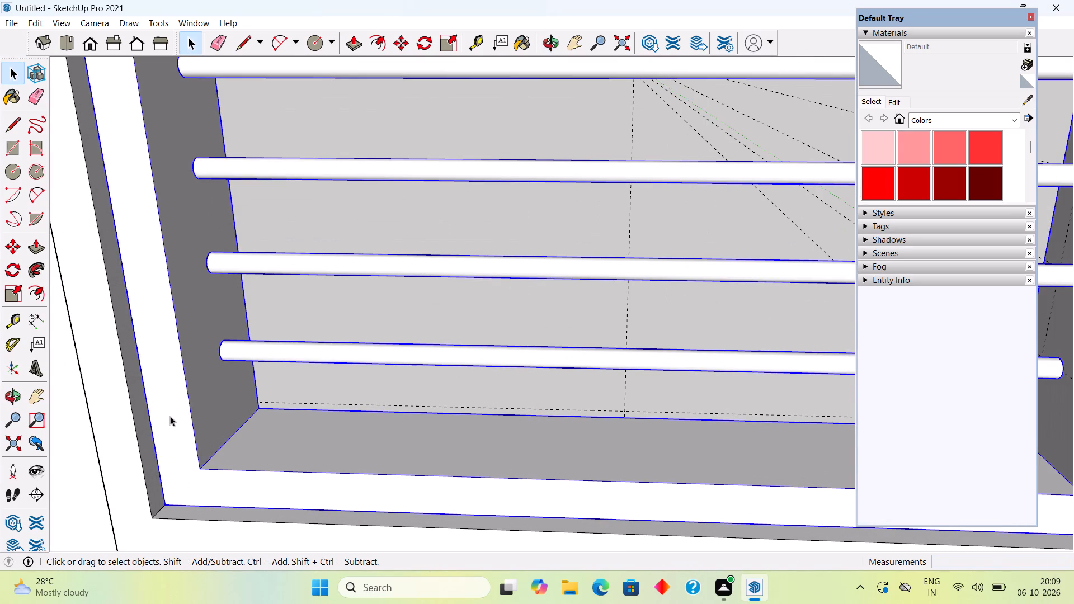
pyautogui.tripleClick(170, 416)
pyautogui.click(170, 416)
pyautogui.doubleClick(179, 424)
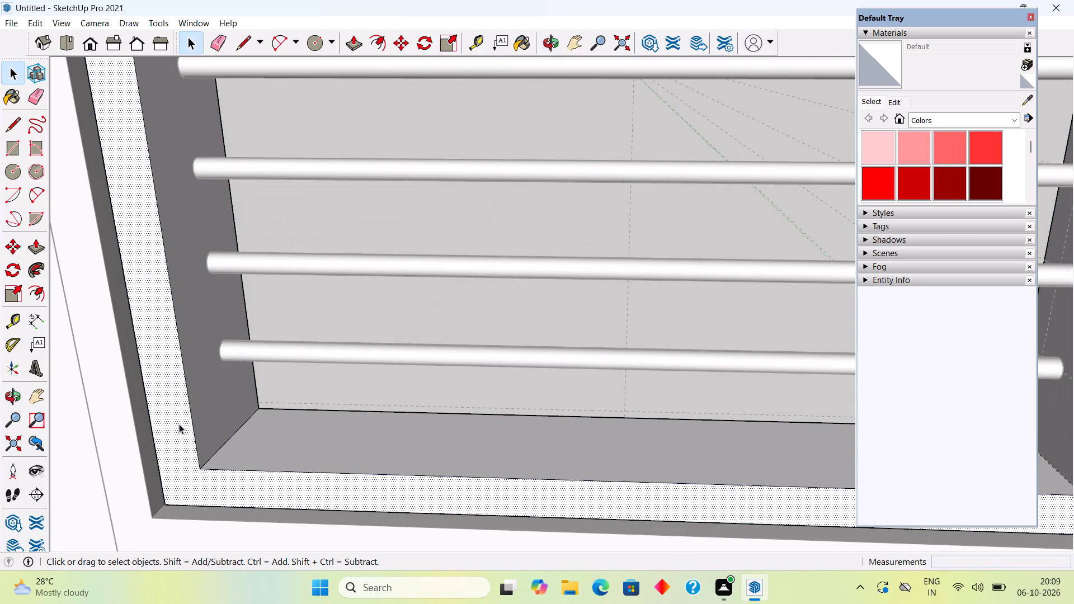
pyautogui.press('p')
pyautogui.click(181, 424)
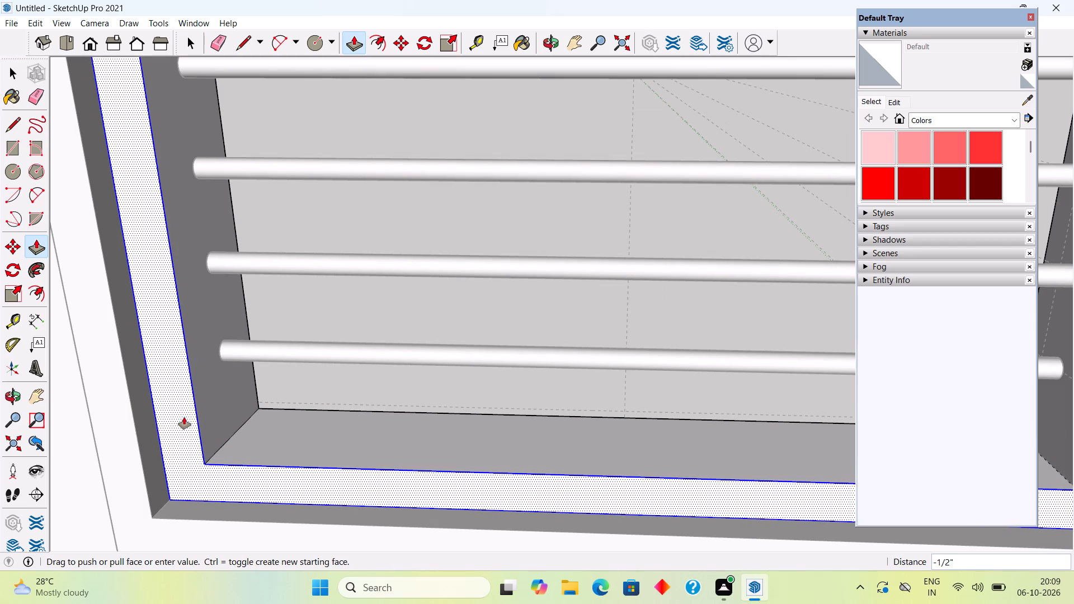
pyautogui.write('1"')
pyautogui.press('Return')
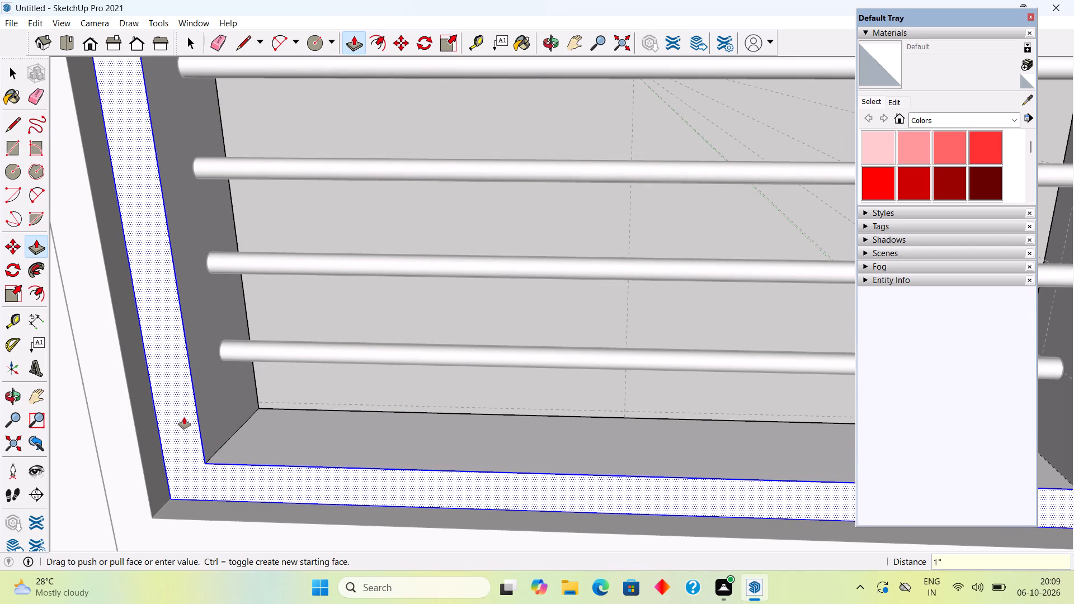
pyautogui.press('space')
pyautogui.scroll(-5, 198, 400)
pyautogui.moveTo(247, 373); pyautogui.dragTo(177, 404, button='middle')
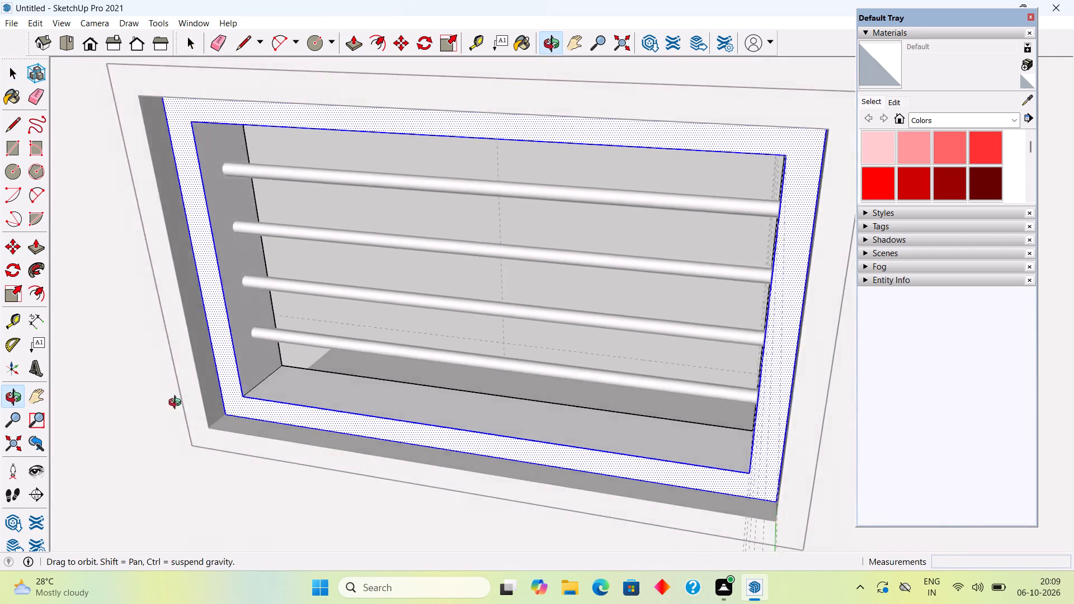
pyautogui.moveTo(177, 404); pyautogui.dragTo(76, 328, button='middle')
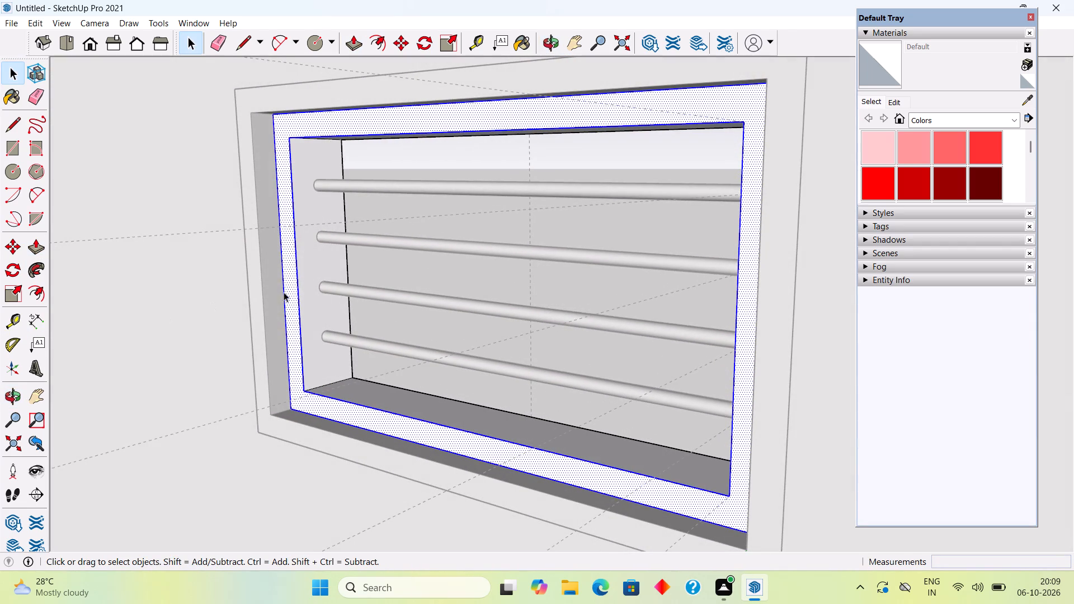
pyautogui.click(397, 272)
pyautogui.click(397, 272)
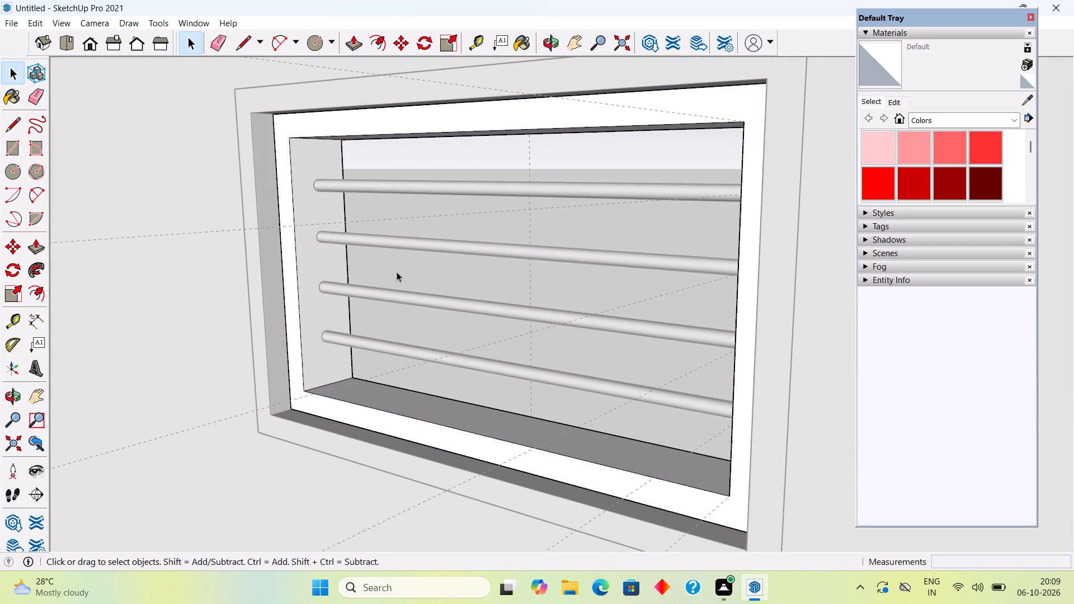
pyautogui.doubleClick(397, 271)
# Cover the sash opening with two side-by-side rectangles meeting at its midpoint, the first 1' 8" by 1' 10".
pyautogui.scroll(-4, 398, 271)
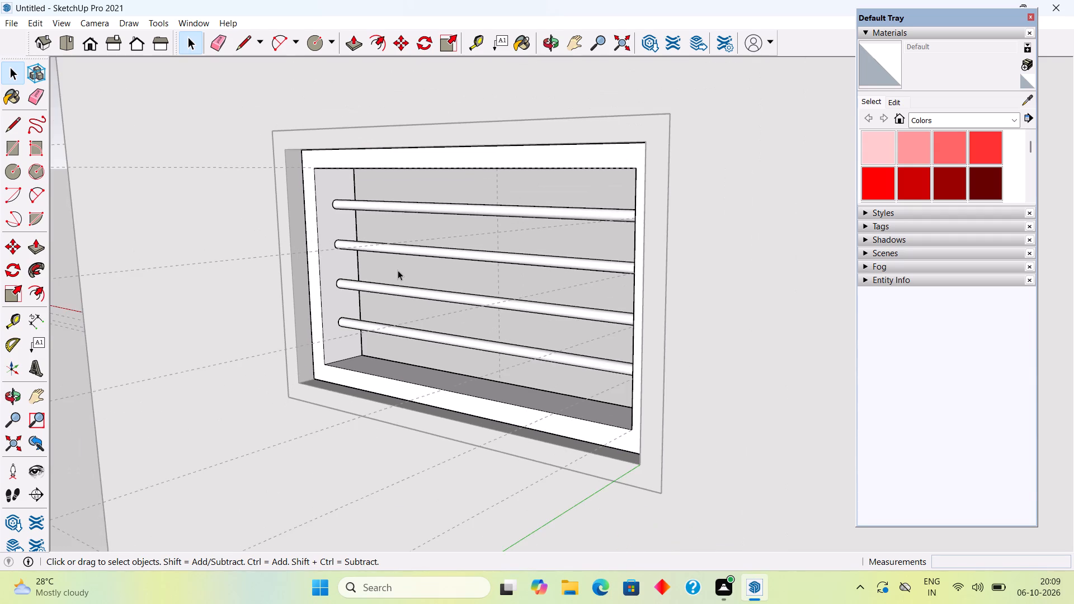
pyautogui.moveTo(397, 269); pyautogui.dragTo(487, 265, button='middle')
pyautogui.moveTo(402, 295); pyautogui.dragTo(458, 343, button='middle')
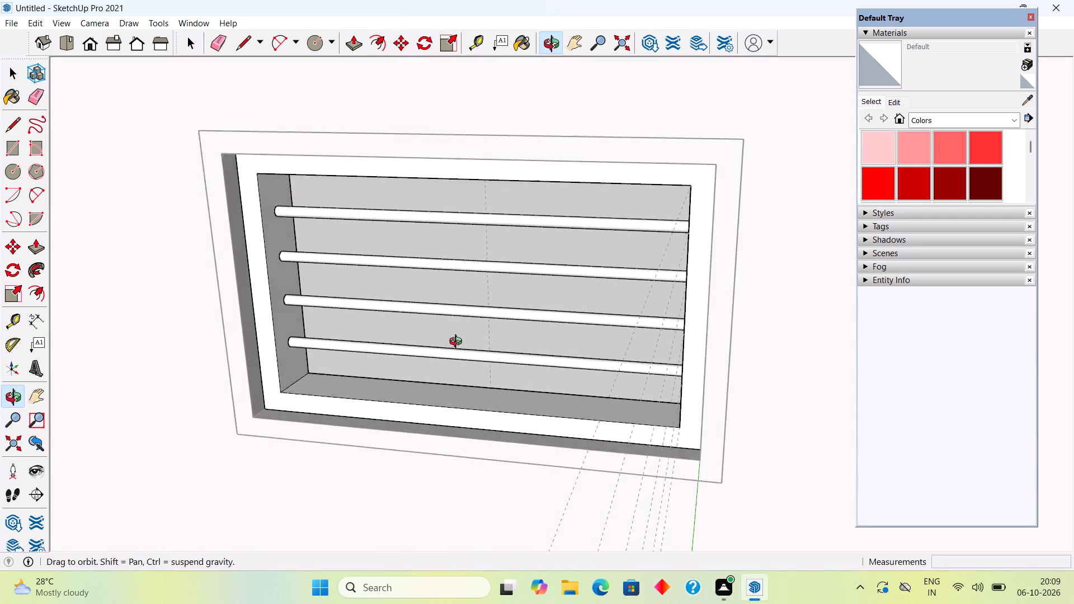
pyautogui.moveTo(458, 343); pyautogui.dragTo(545, 350, button='middle')
pyautogui.press('r')
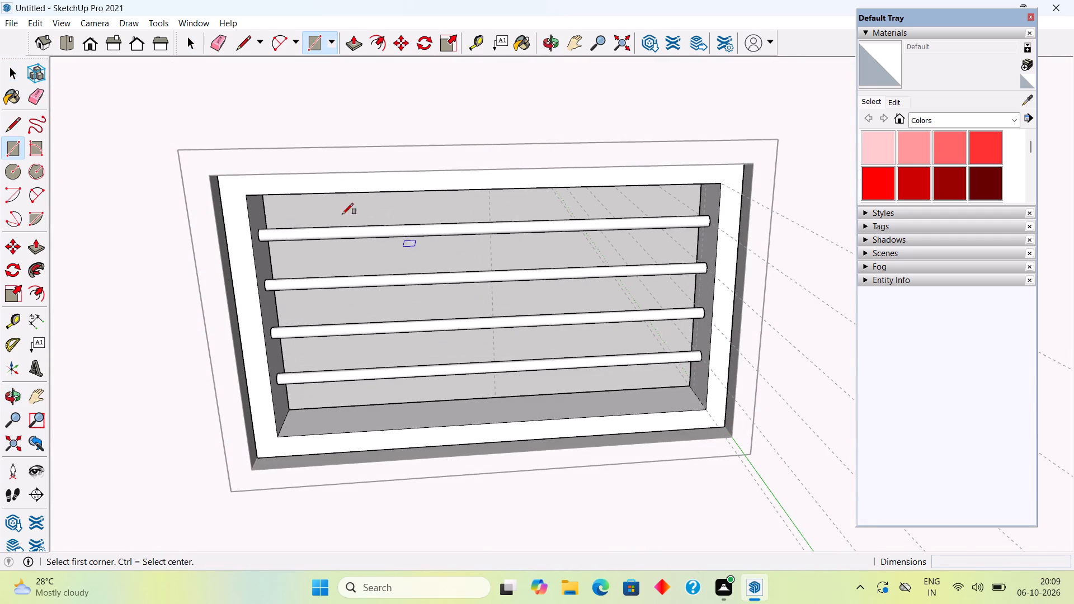
pyautogui.click(248, 196)
pyautogui.click(504, 422)
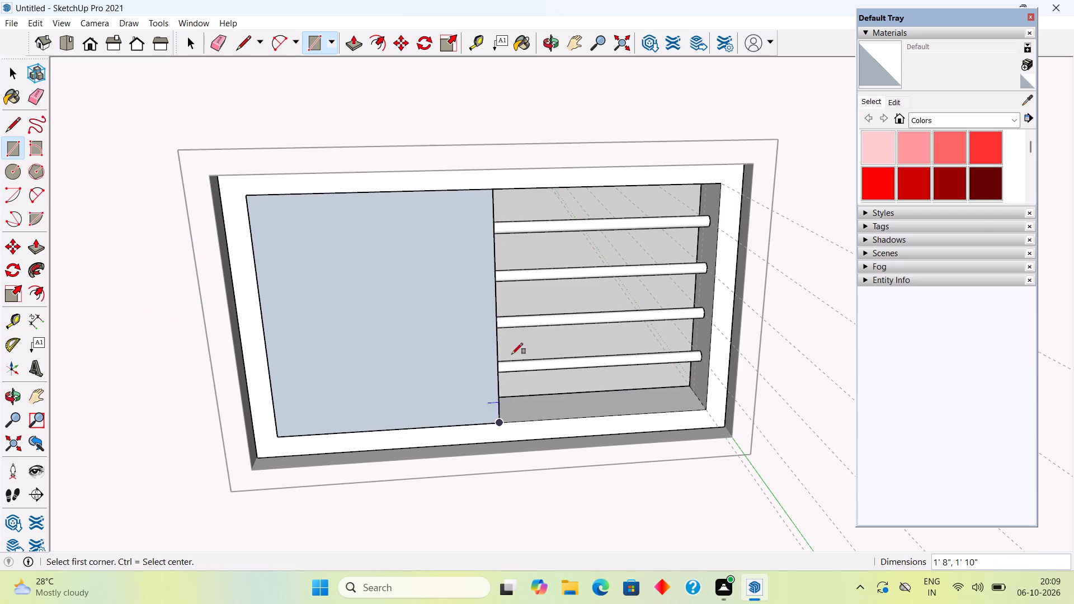
pyautogui.click(500, 190)
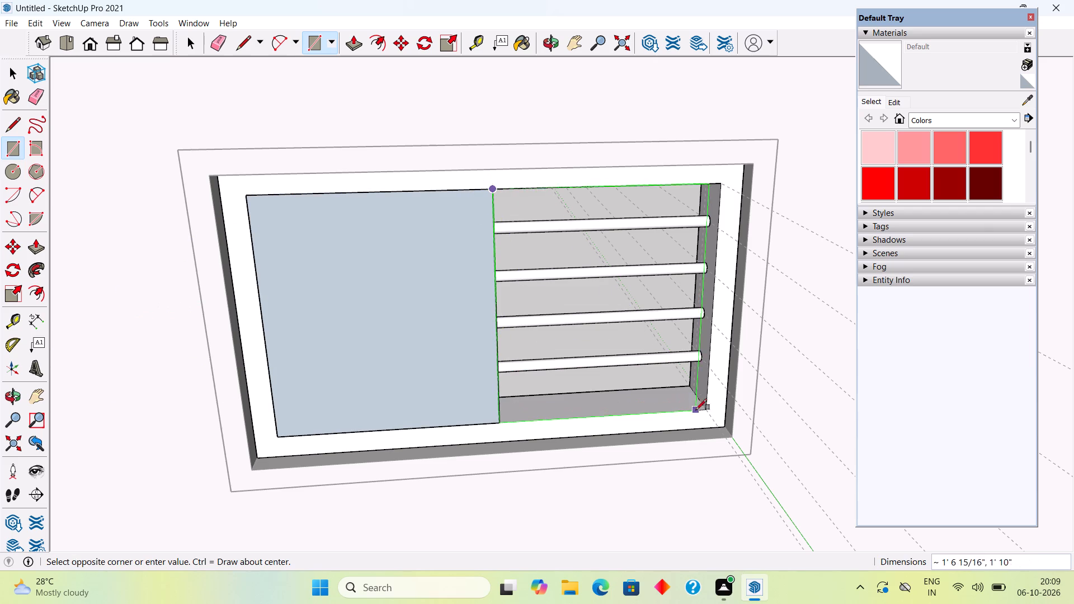
pyautogui.click(702, 413)
pyautogui.press('space')
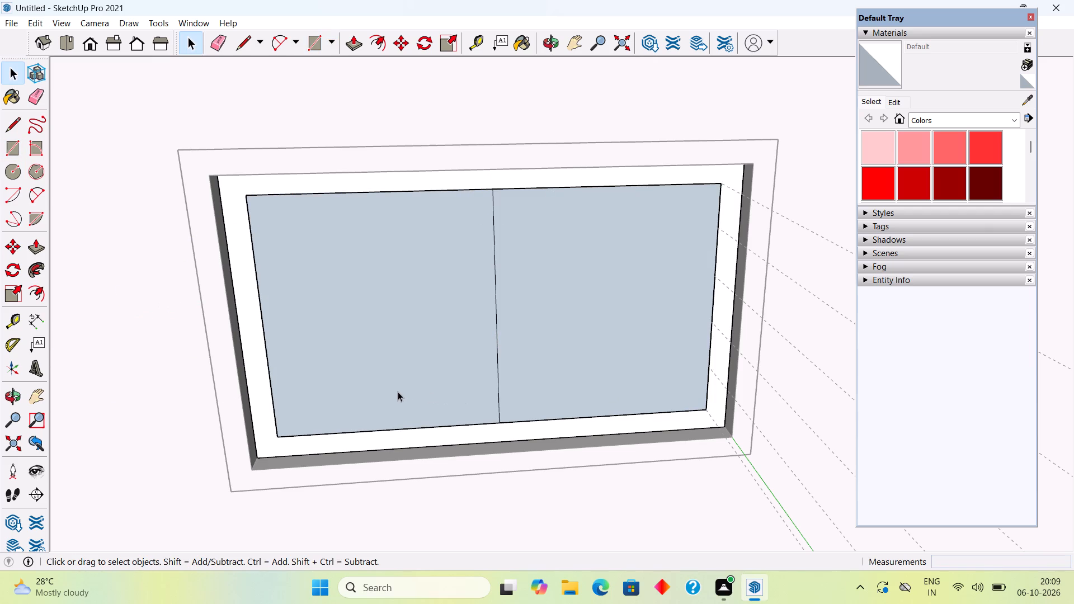
# Offset the outlines of both rectangles in the sash opening inward by 2".
pyautogui.press('f')
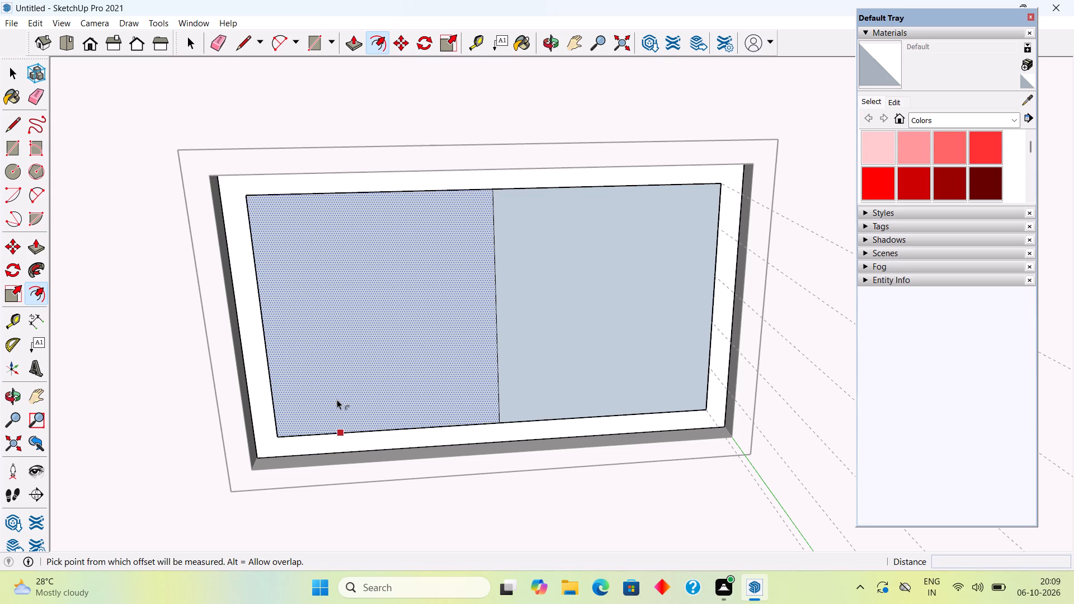
pyautogui.click(343, 424)
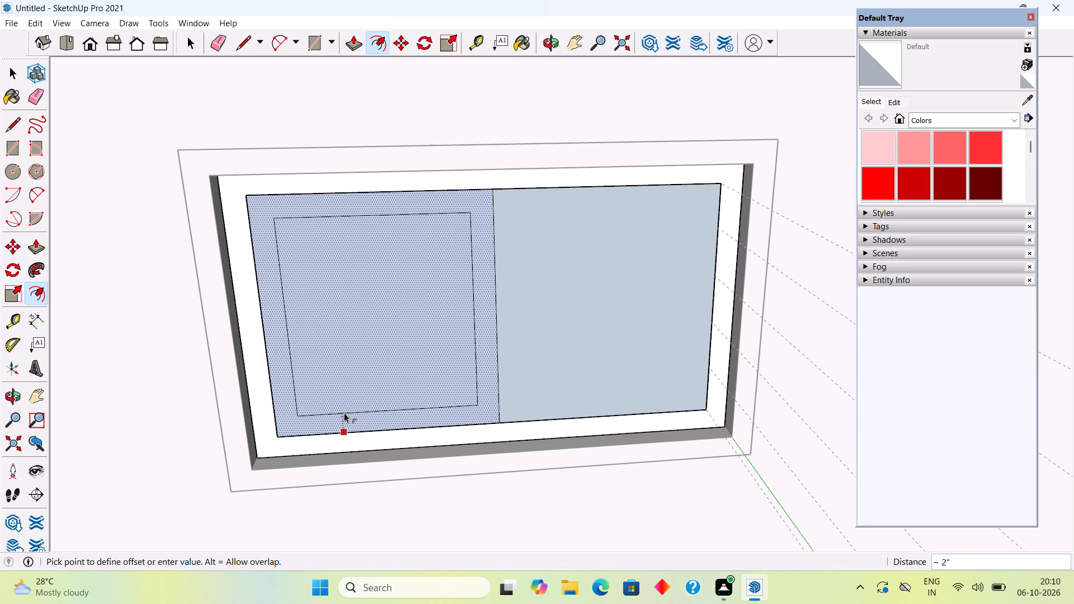
pyautogui.write('2"')
pyautogui.press('Return')
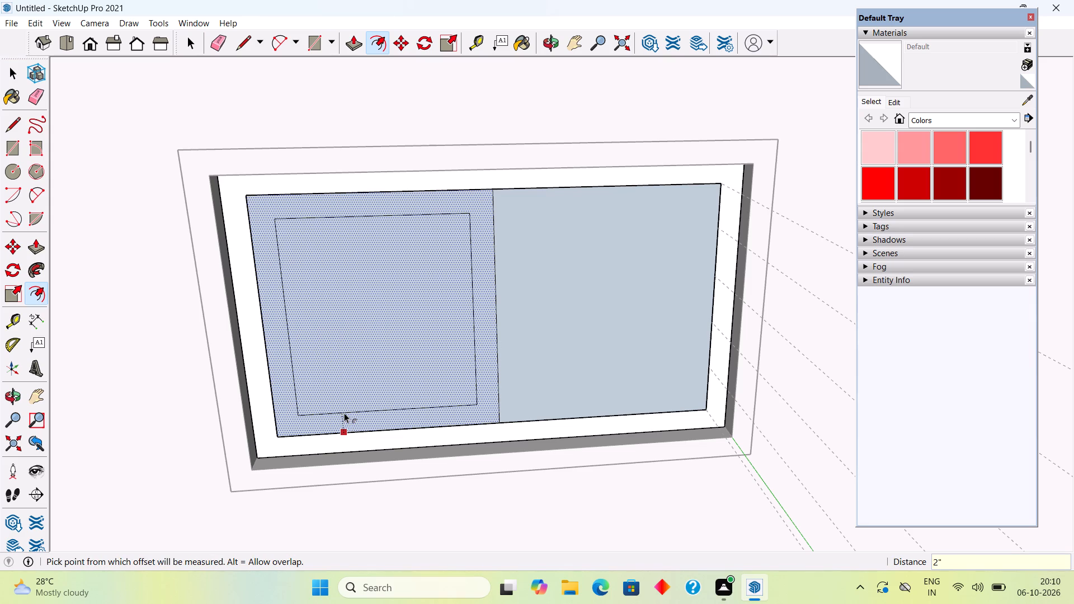
pyautogui.click(573, 412)
pyautogui.write('2"')
pyautogui.press('Return')
# Delete the inner faces of both offset rectangles to leave two open shutter frames.
pyautogui.press('space')
pyautogui.click(574, 373)
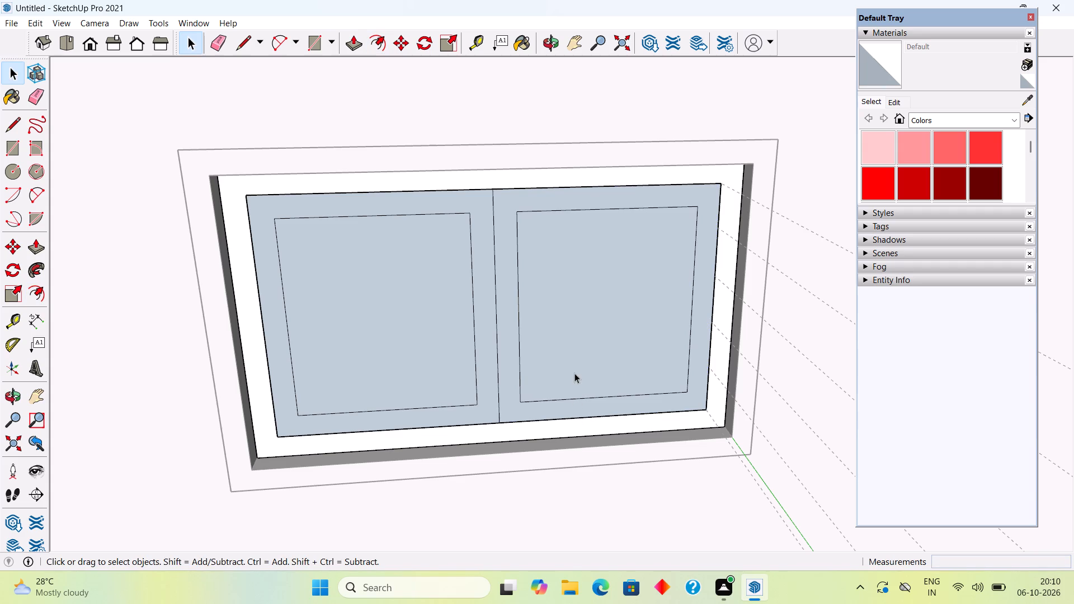
pyautogui.press('Delete')
pyautogui.click(387, 363)
pyautogui.press('Delete')
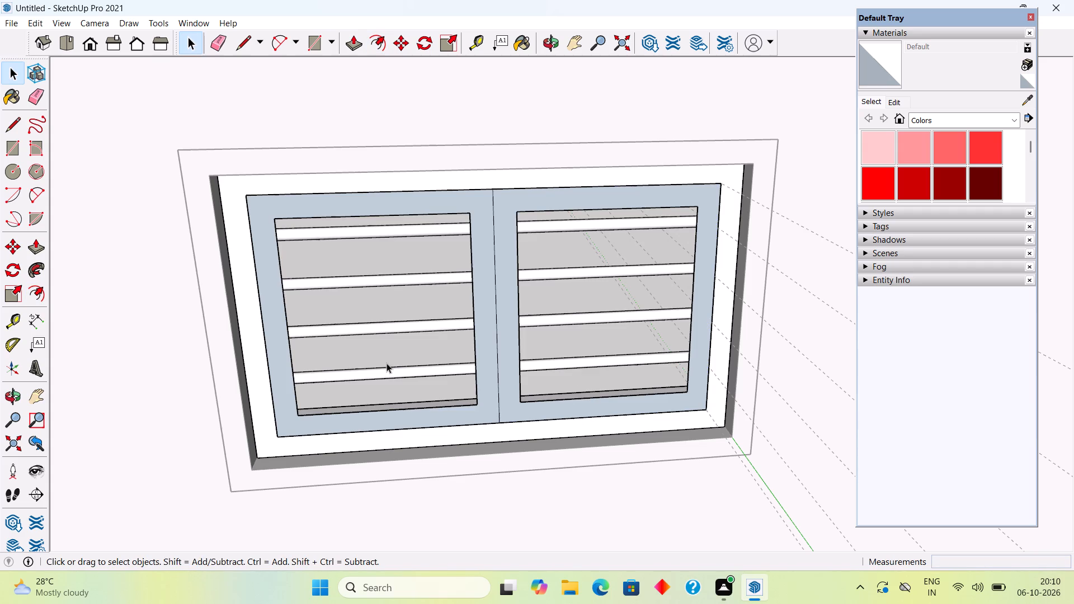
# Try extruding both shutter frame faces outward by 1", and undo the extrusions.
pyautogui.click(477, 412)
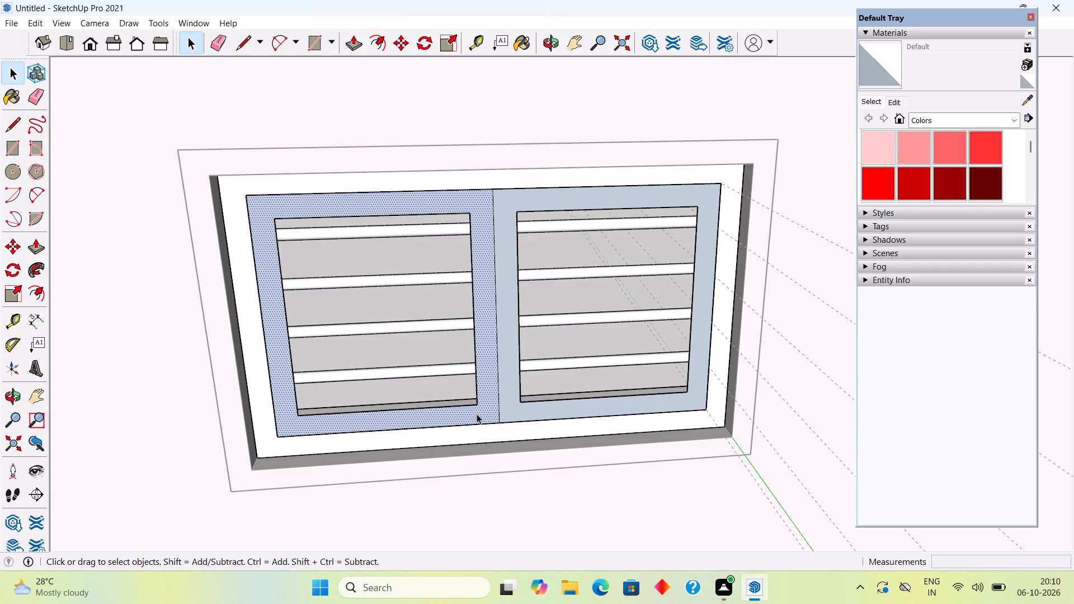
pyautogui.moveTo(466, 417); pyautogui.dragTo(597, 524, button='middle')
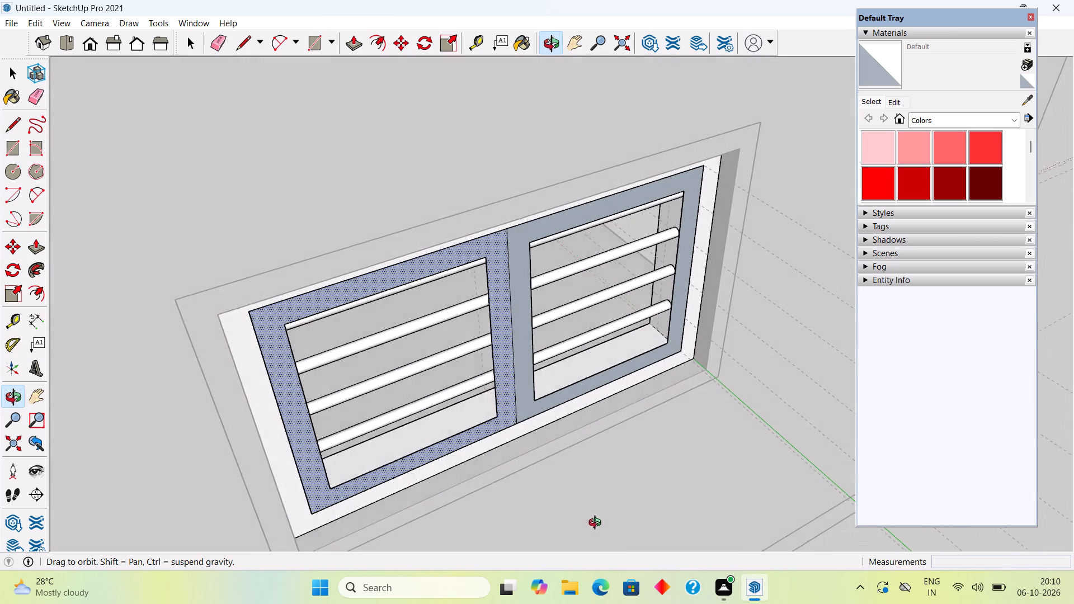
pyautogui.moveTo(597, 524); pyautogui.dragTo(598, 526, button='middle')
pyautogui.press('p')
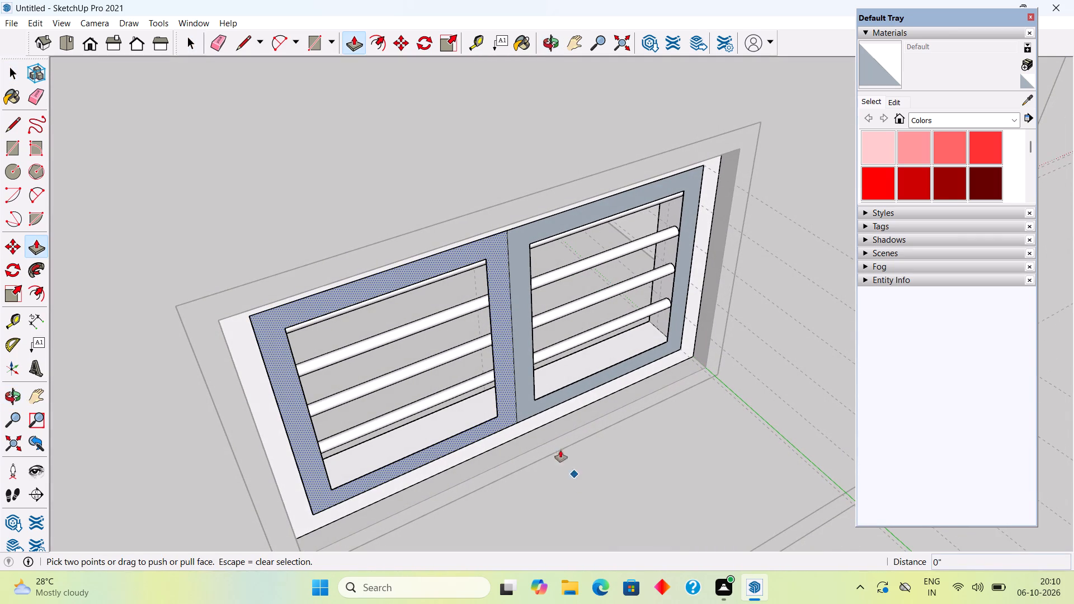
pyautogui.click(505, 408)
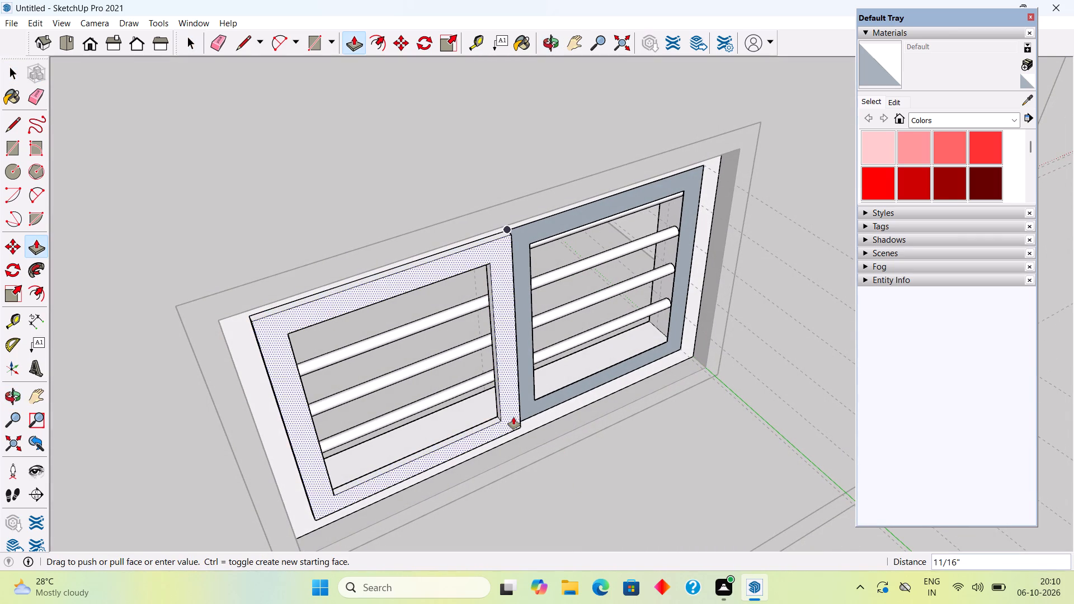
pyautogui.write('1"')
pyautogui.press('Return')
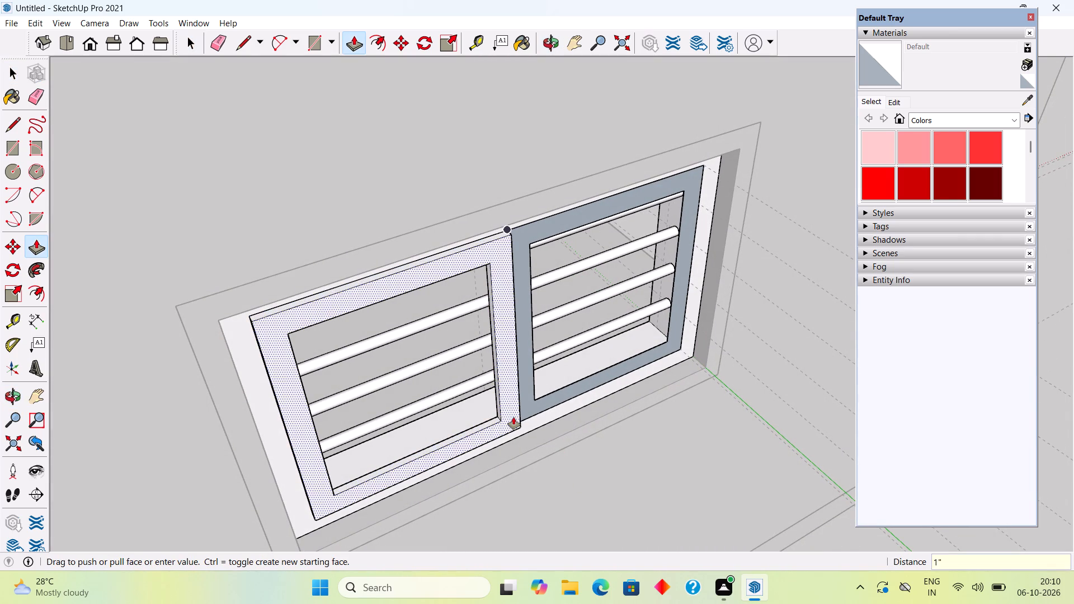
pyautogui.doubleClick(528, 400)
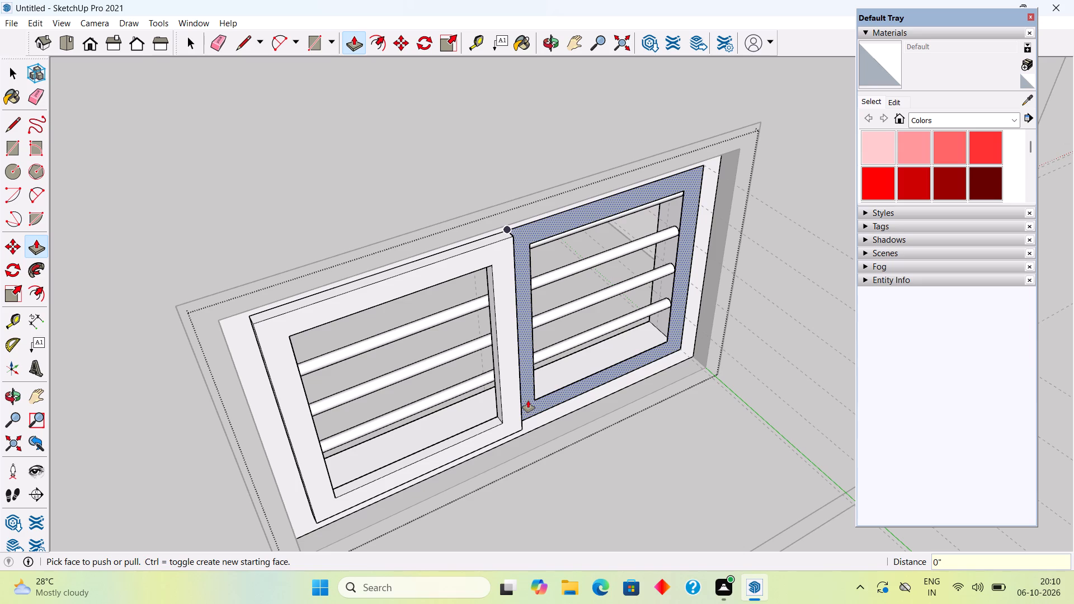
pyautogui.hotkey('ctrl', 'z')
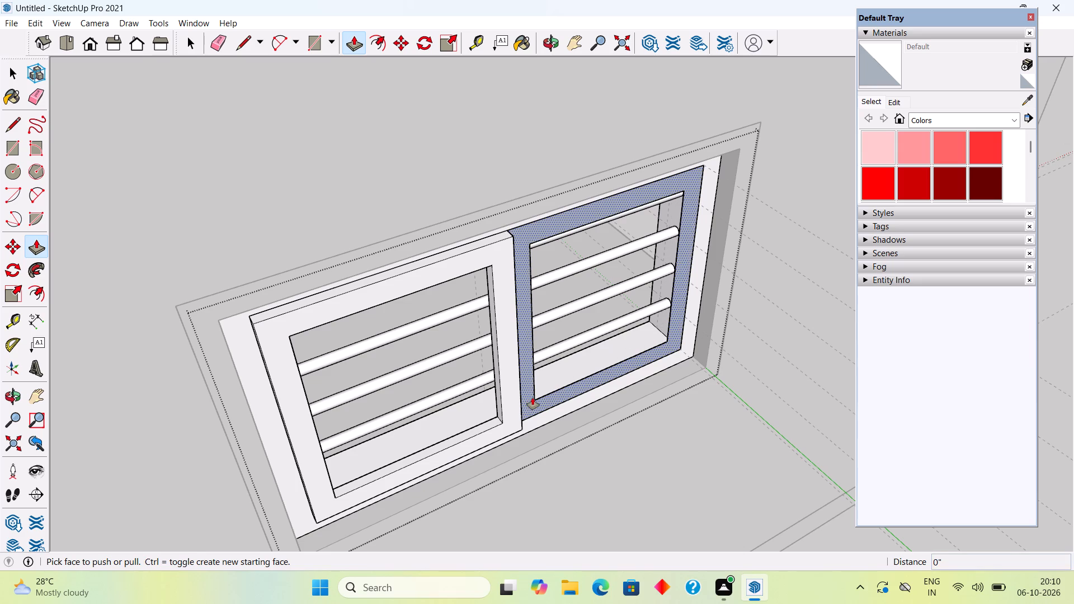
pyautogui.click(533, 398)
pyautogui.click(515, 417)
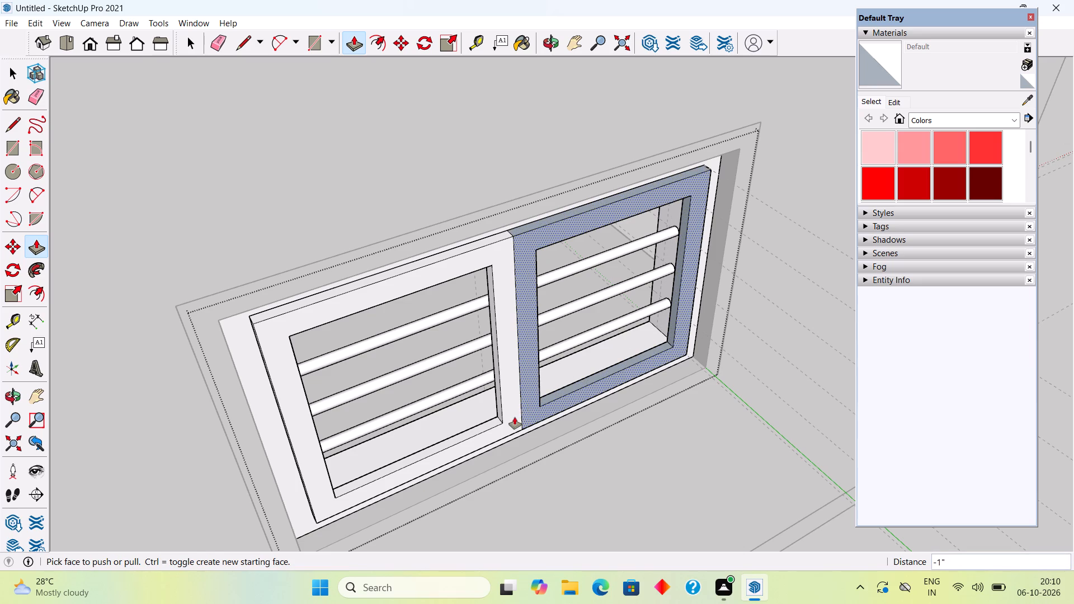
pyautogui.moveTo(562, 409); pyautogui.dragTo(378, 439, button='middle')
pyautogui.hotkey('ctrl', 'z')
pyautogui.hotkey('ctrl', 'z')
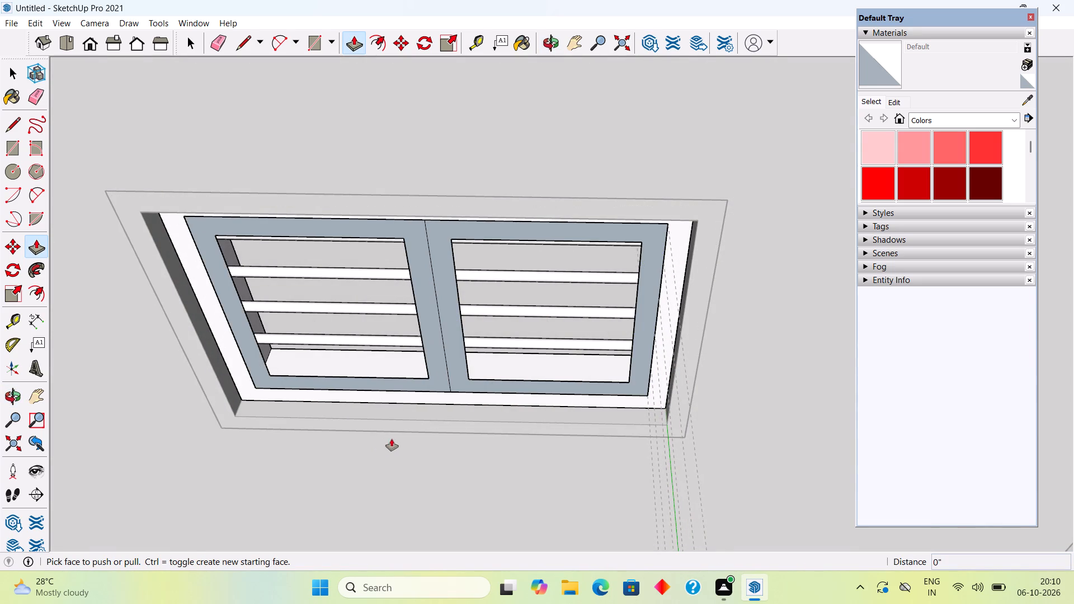
# Extrude the white-backed shutter frame outward by 1" and pull the adjoining frame out to the same 1" depth.
pyautogui.click(431, 339)
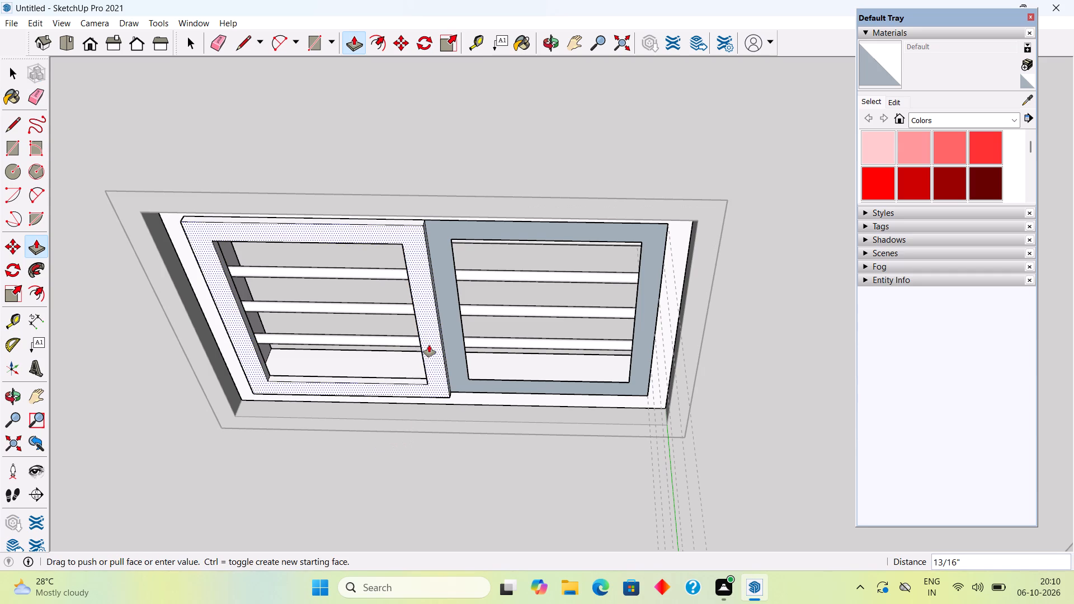
pyautogui.write('1"')
pyautogui.press('Return')
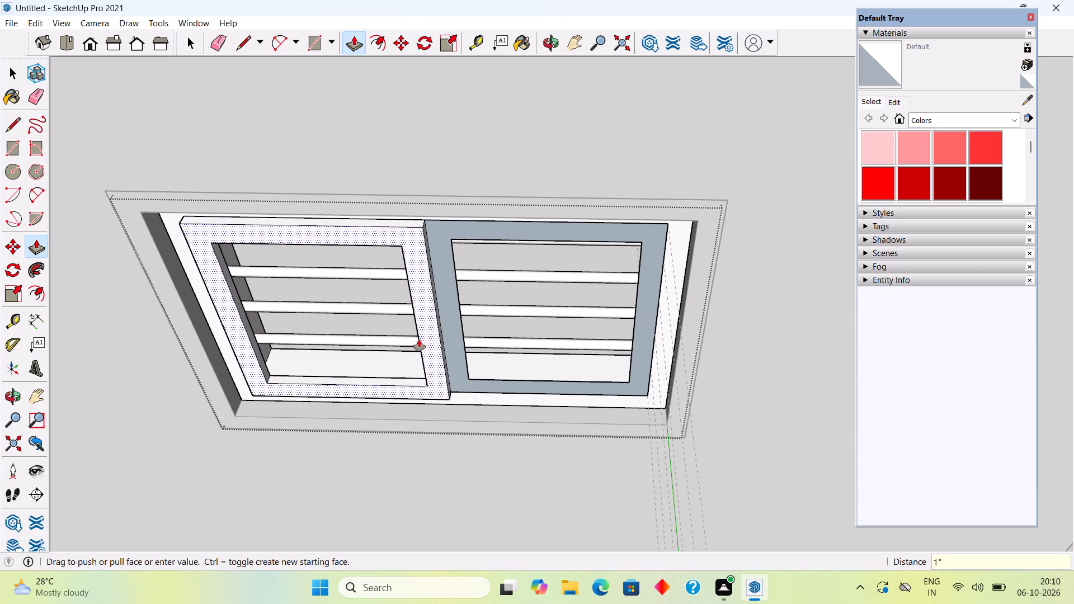
pyautogui.press('space')
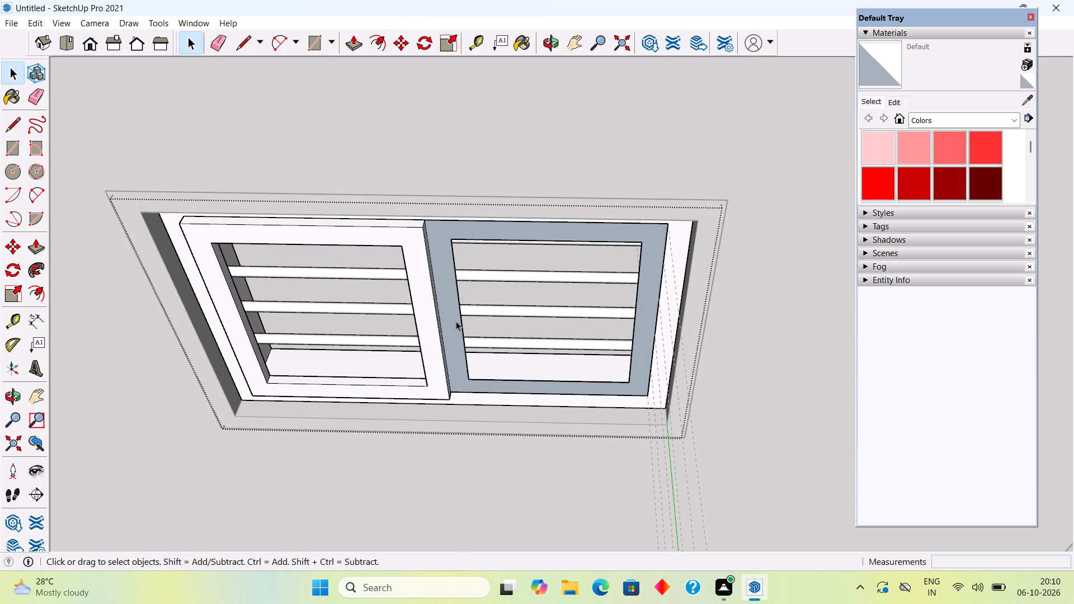
pyautogui.click(456, 321)
pyautogui.press('p')
pyautogui.click(456, 321)
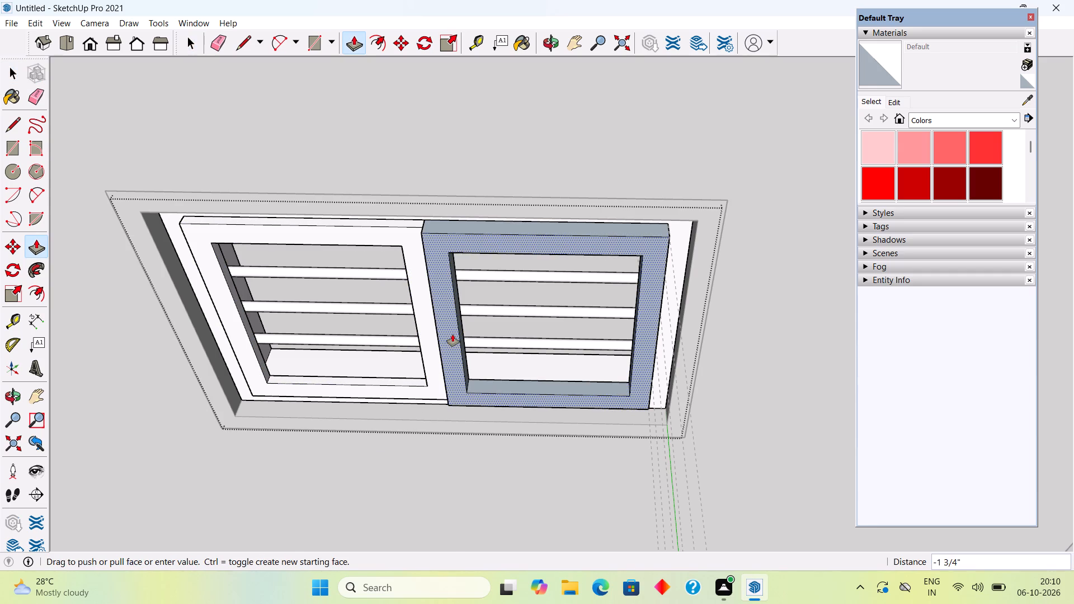
pyautogui.click(430, 310)
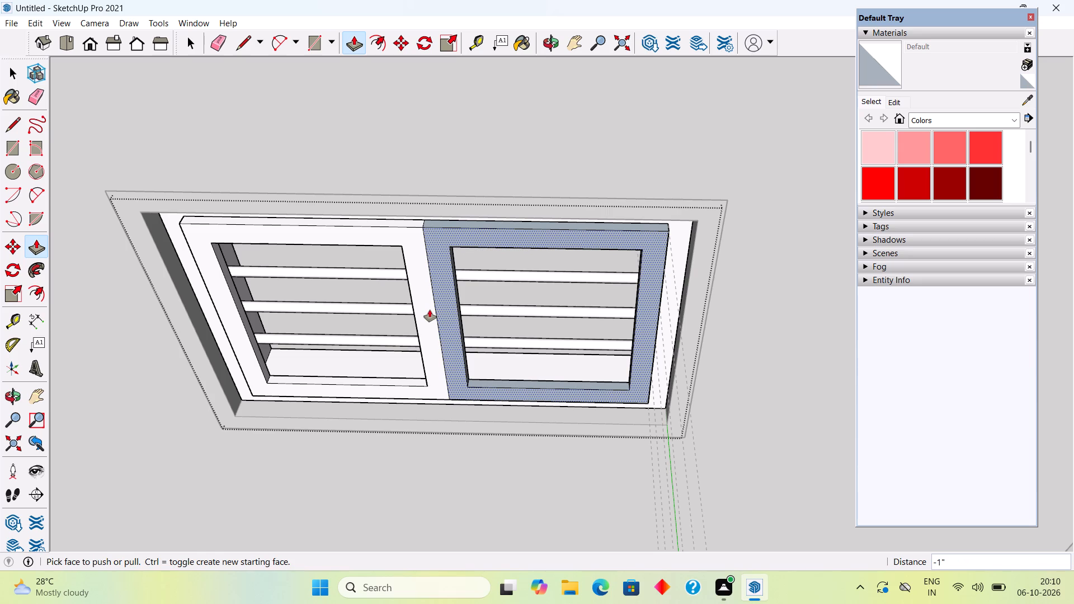
pyautogui.press('space')
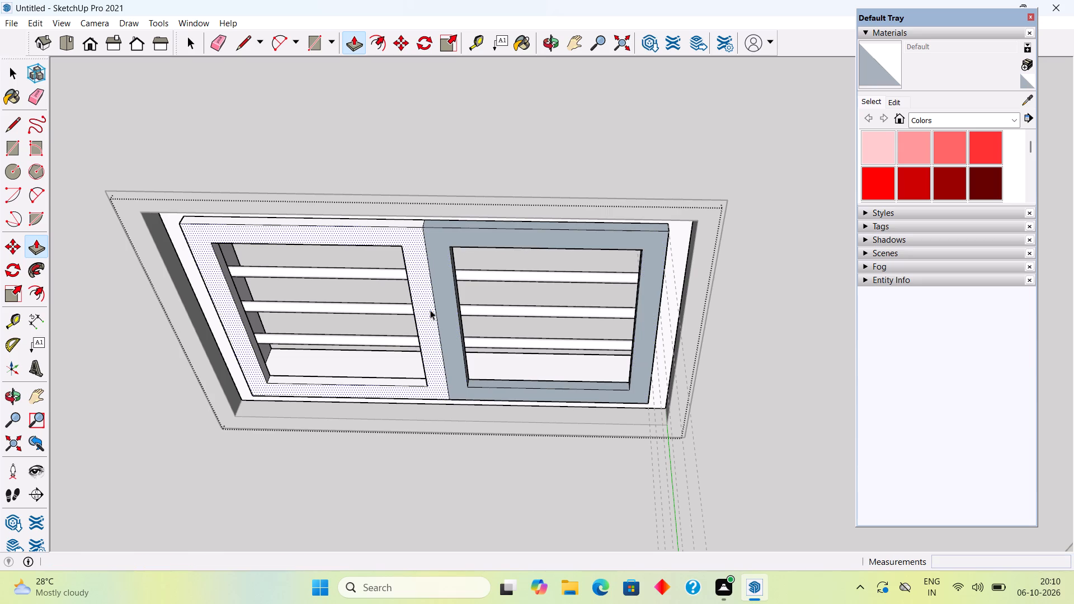
# Examine the two extruded shutter frames and the joint between them from several angles.
pyautogui.scroll(-3, 435, 316)
pyautogui.moveTo(440, 314); pyautogui.dragTo(549, 190, button='middle')
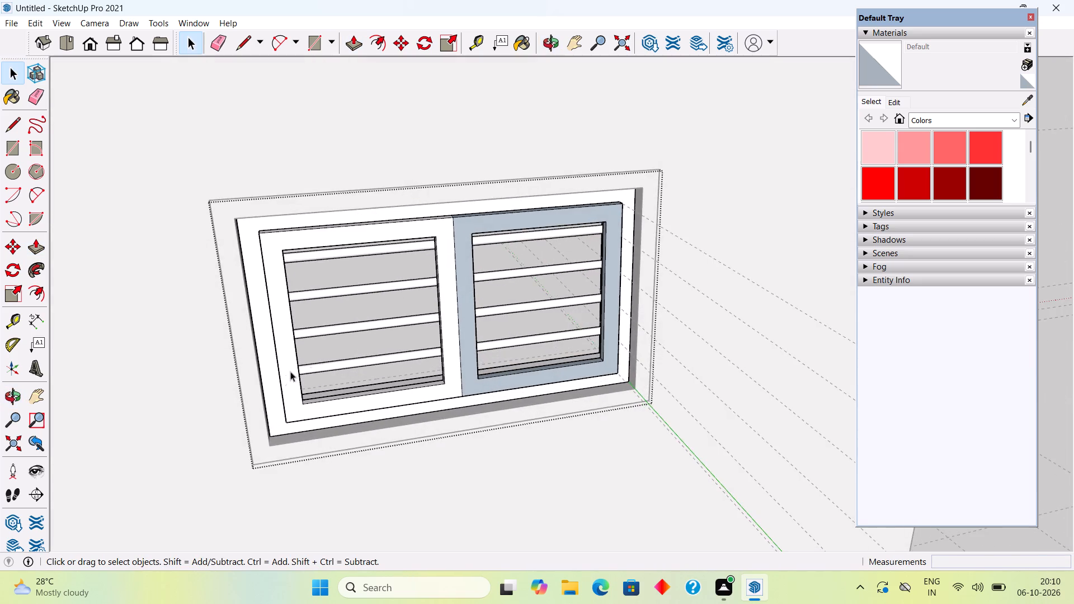
pyautogui.scroll(5, 273, 386)
pyautogui.moveTo(314, 257); pyautogui.dragTo(240, 230, button='middle')
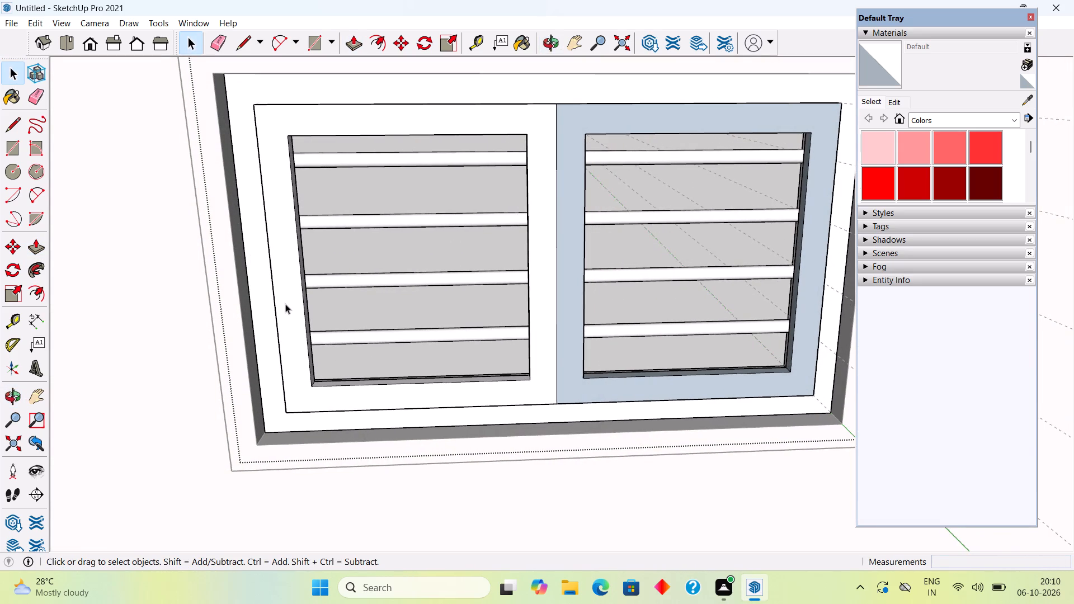
pyautogui.moveTo(289, 309); pyautogui.dragTo(167, 390, button='middle')
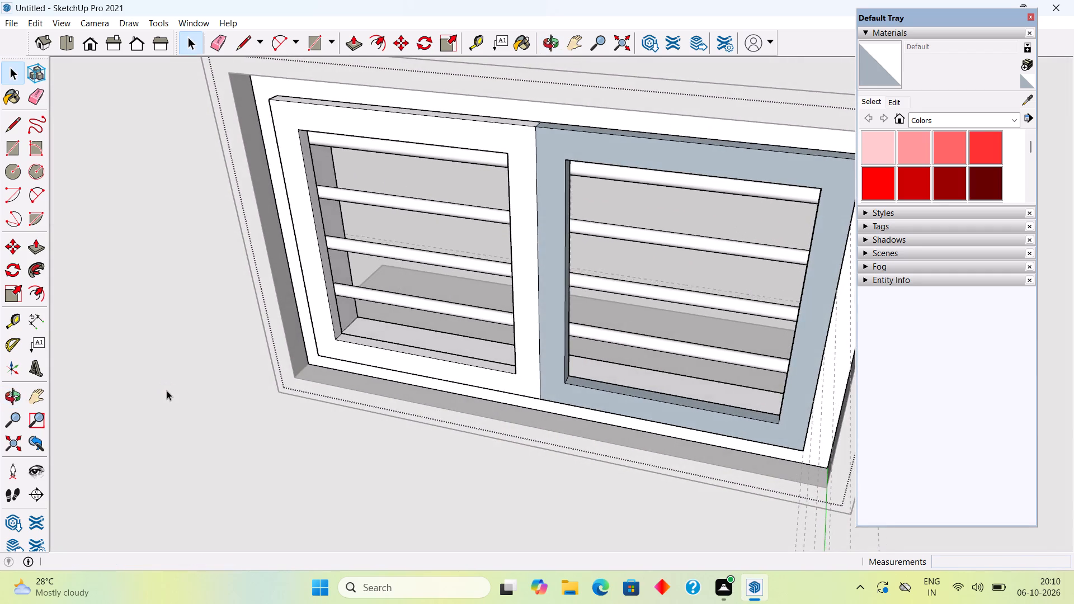
pyautogui.scroll(4, 171, 390)
pyautogui.scroll(-6, 178, 386)
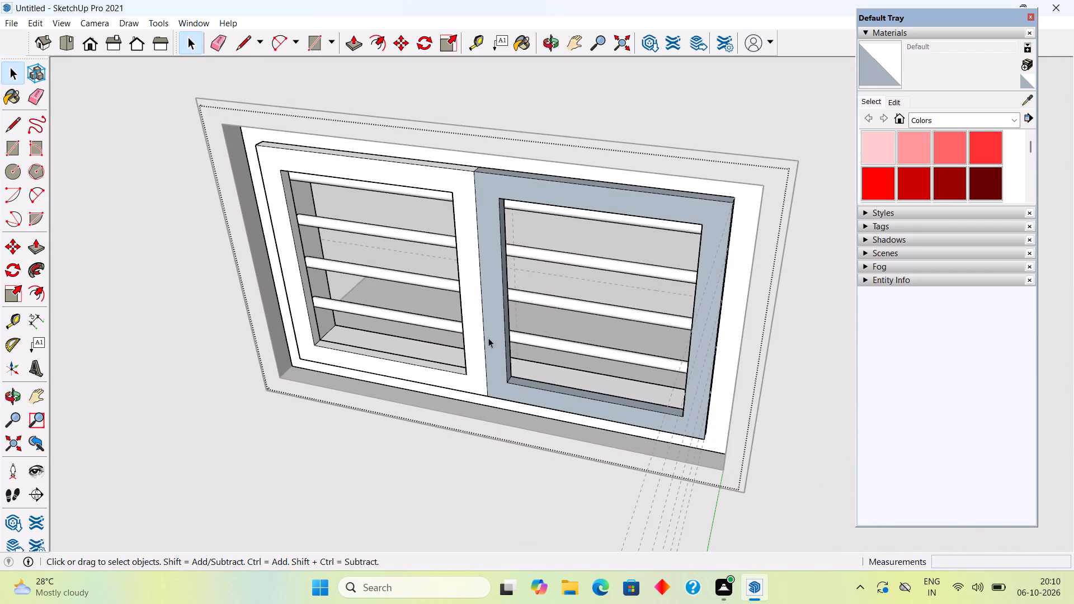
pyautogui.scroll(-1, 482, 308)
pyautogui.moveTo(517, 331); pyautogui.dragTo(686, 362, button='middle')
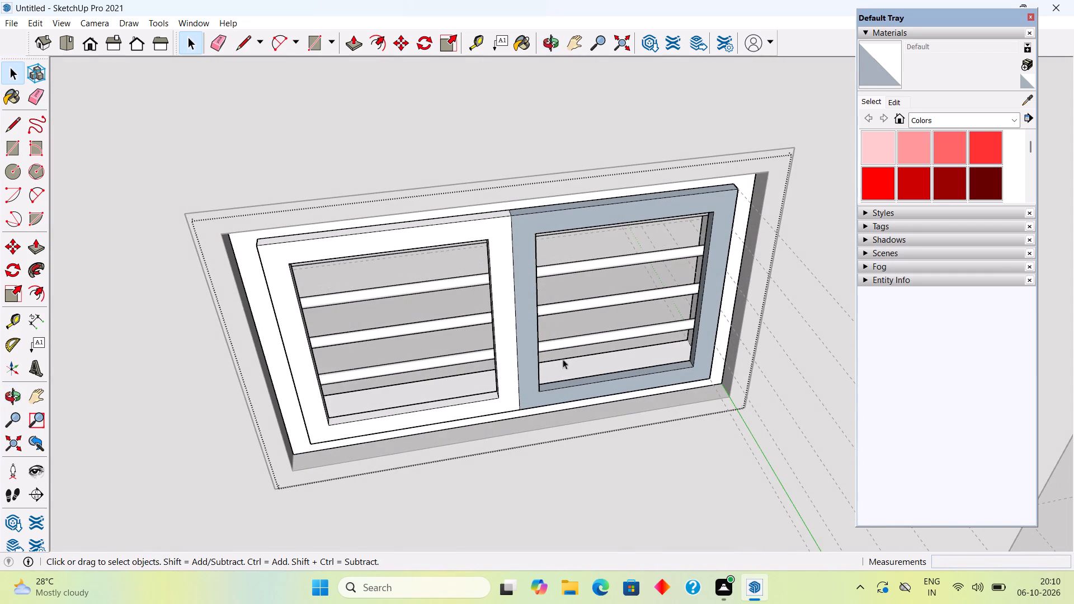
pyautogui.scroll(1, 500, 388)
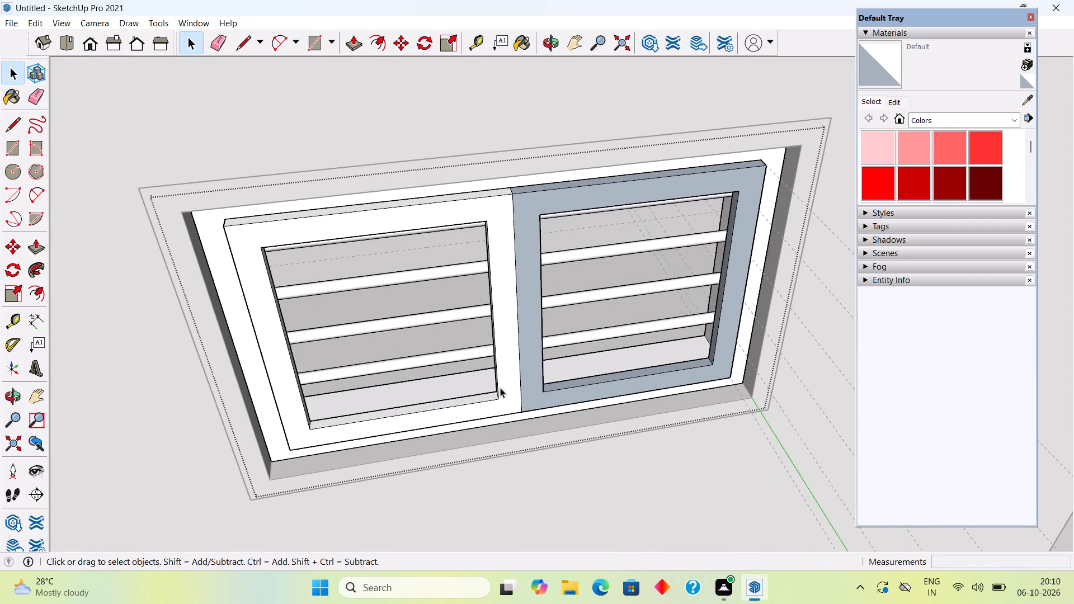
pyautogui.scroll(1, 500, 388)
pyautogui.moveTo(500, 388); pyautogui.dragTo(519, 430, button='middle')
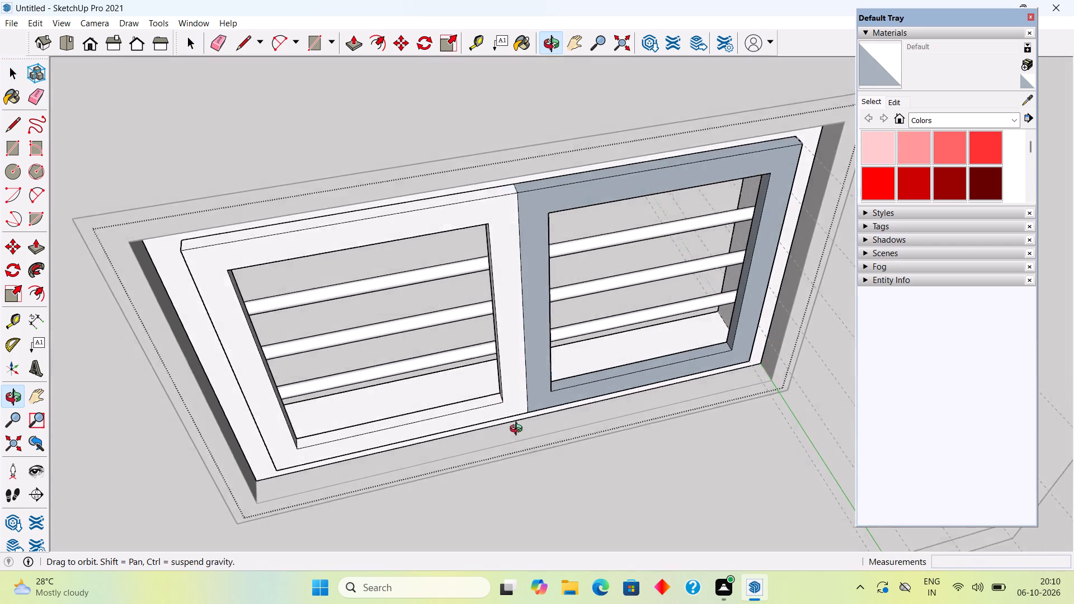
pyautogui.moveTo(519, 430); pyautogui.dragTo(551, 404, button='middle')
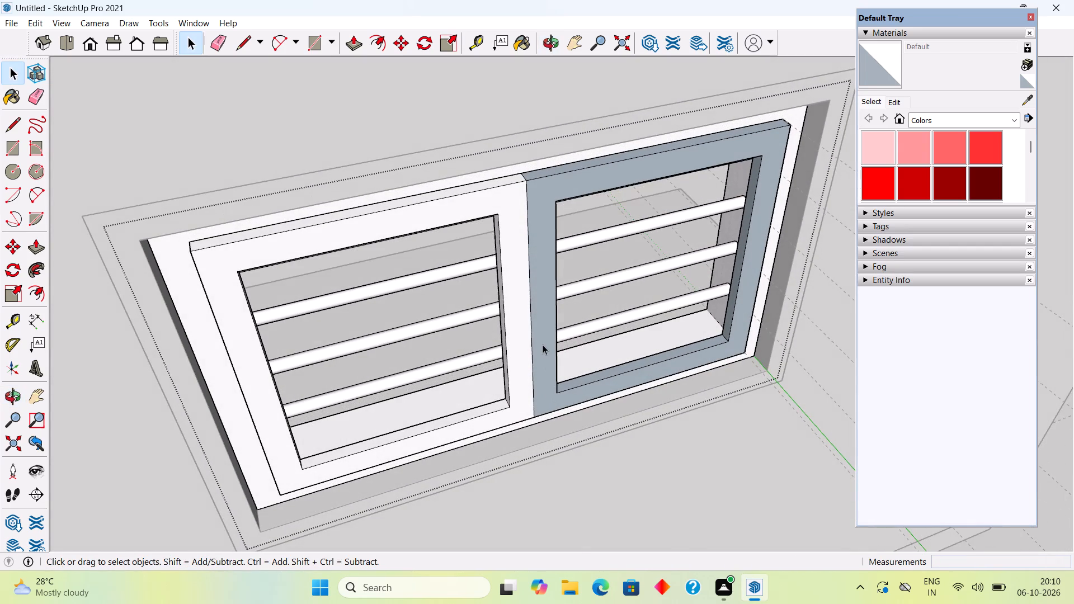
# Undo both shutter extrusions, the inner-face deletions, both inner offsets and the face filling the right half of the window.
pyautogui.tripleClick(543, 345)
pyautogui.click(543, 345)
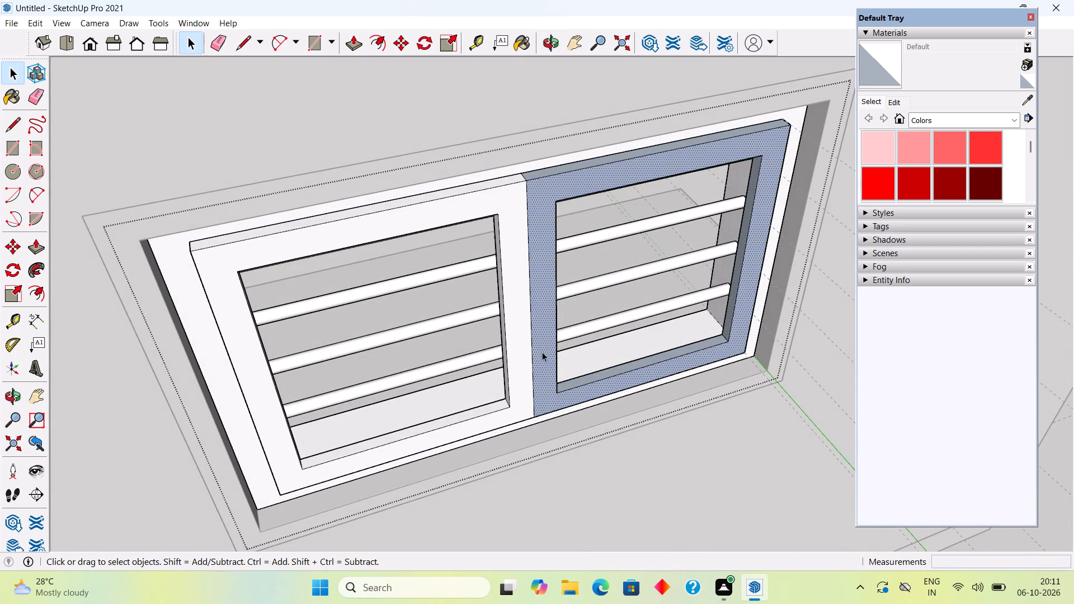
pyautogui.tripleClick(529, 381)
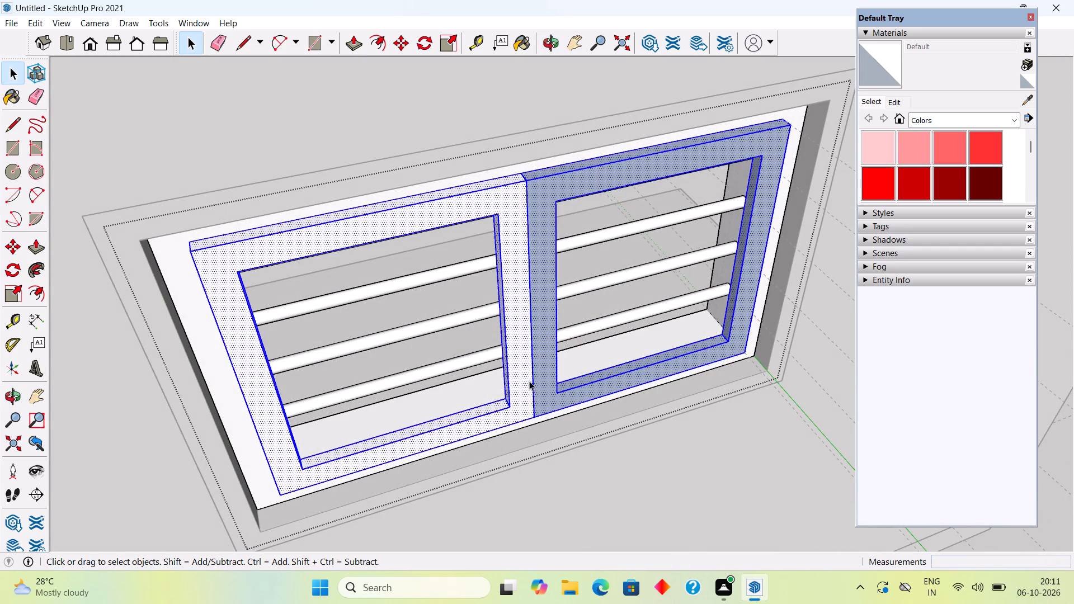
pyautogui.click(590, 347)
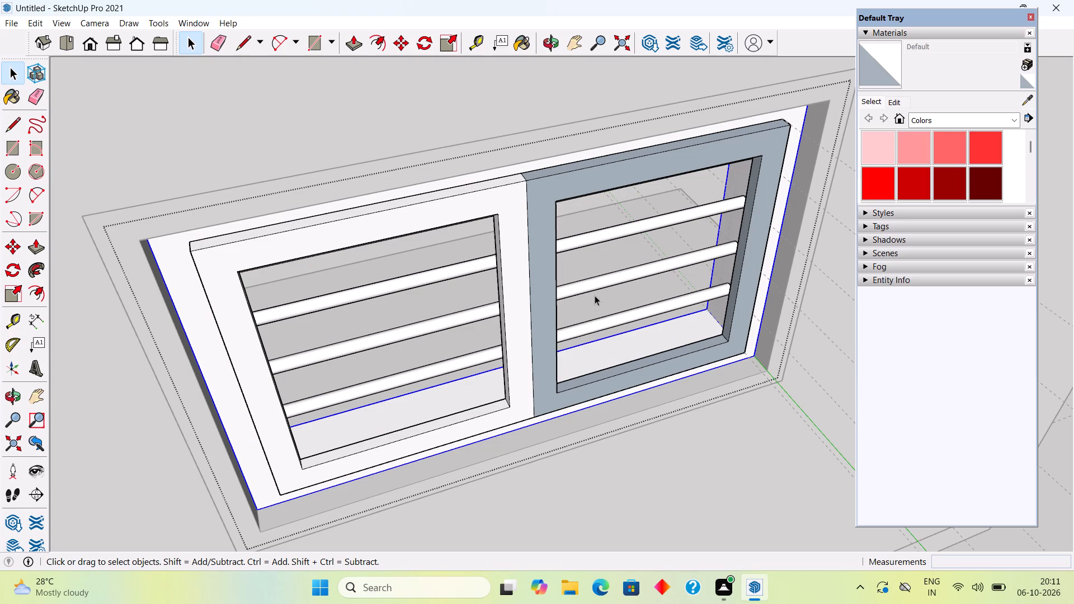
pyautogui.click(595, 295)
pyautogui.click(598, 303)
pyautogui.hotkey('ctrl', 'z')
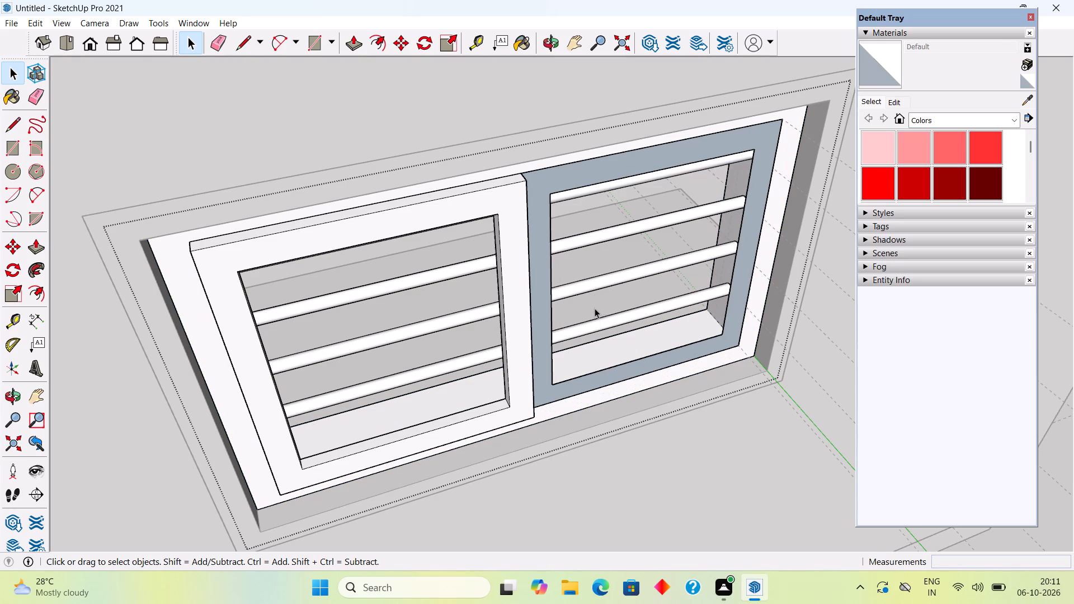
pyautogui.hotkey('ctrl', 'z')
pyautogui.hotkey('ctrl', 'z')
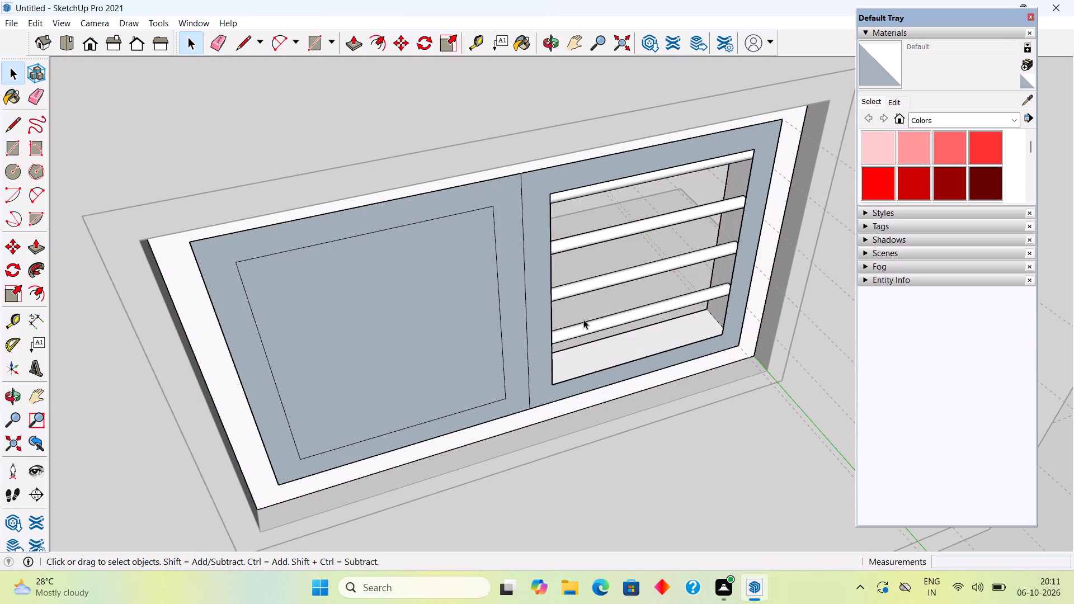
pyautogui.hotkey('ctrl', 'z')
pyautogui.hotkey('ctrl', 'z')
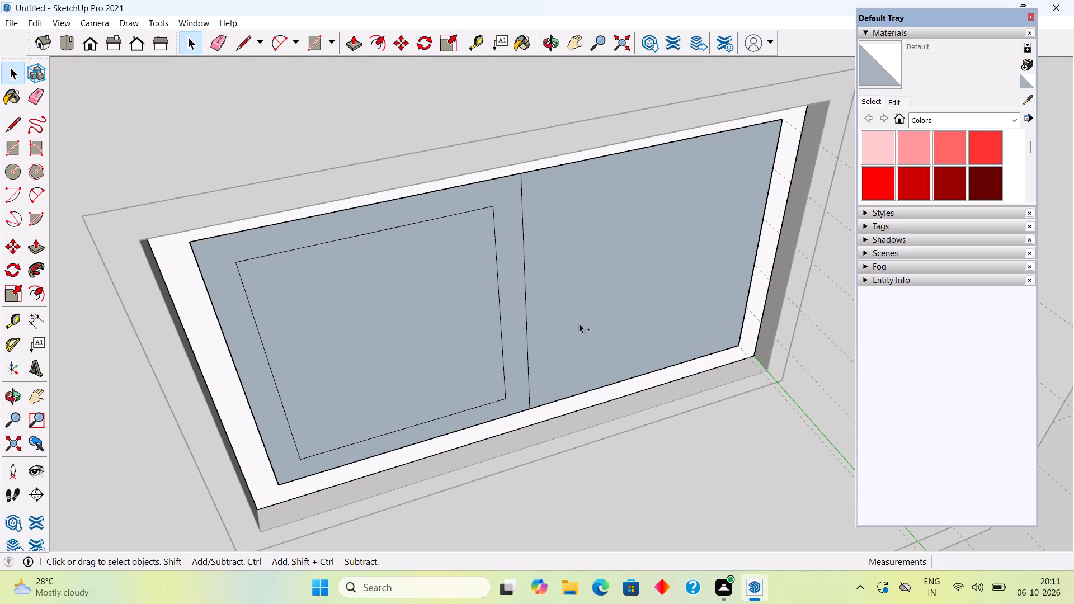
pyautogui.hotkey('ctrl', 'z')
pyautogui.hotkey('ctrl', 'z')
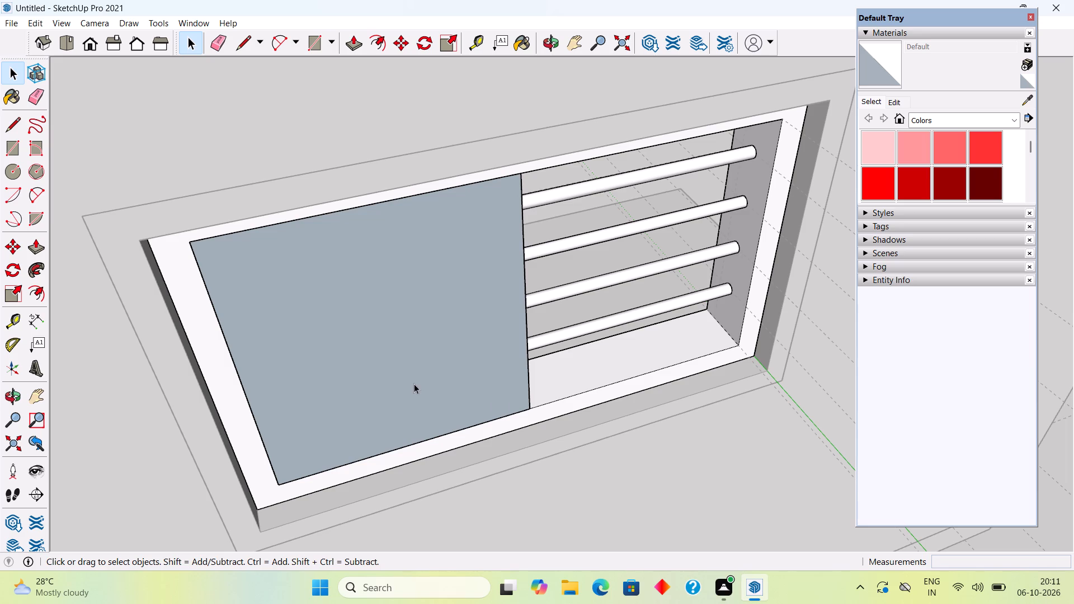
# Offset the outline of the window's left panel inward by 2" and delete the inner face.
pyautogui.press('f')
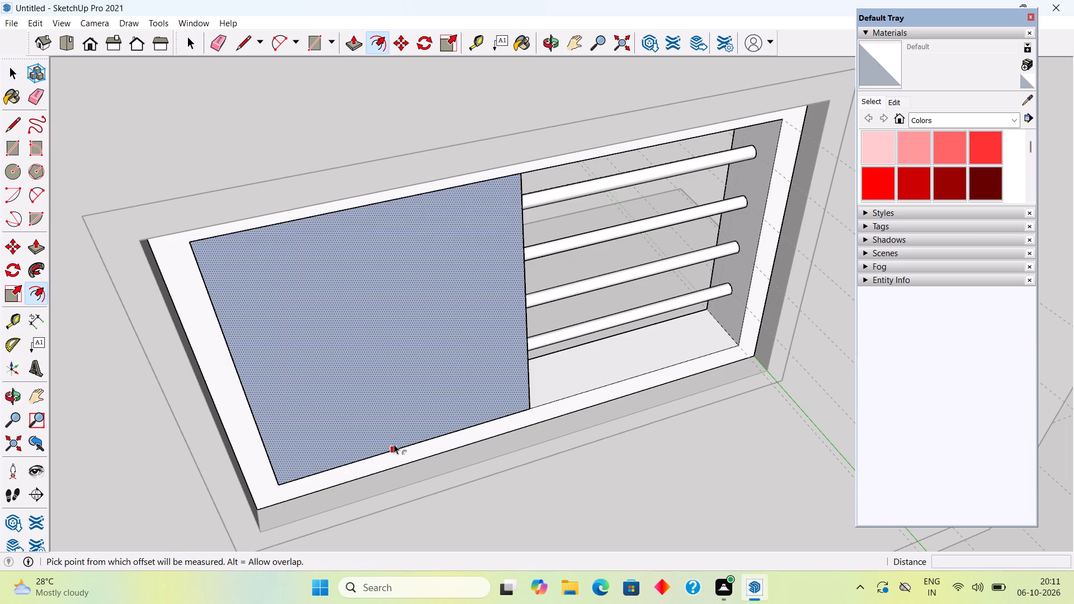
pyautogui.click(395, 443)
pyautogui.write('2"')
pyautogui.press('Return')
pyautogui.press('space')
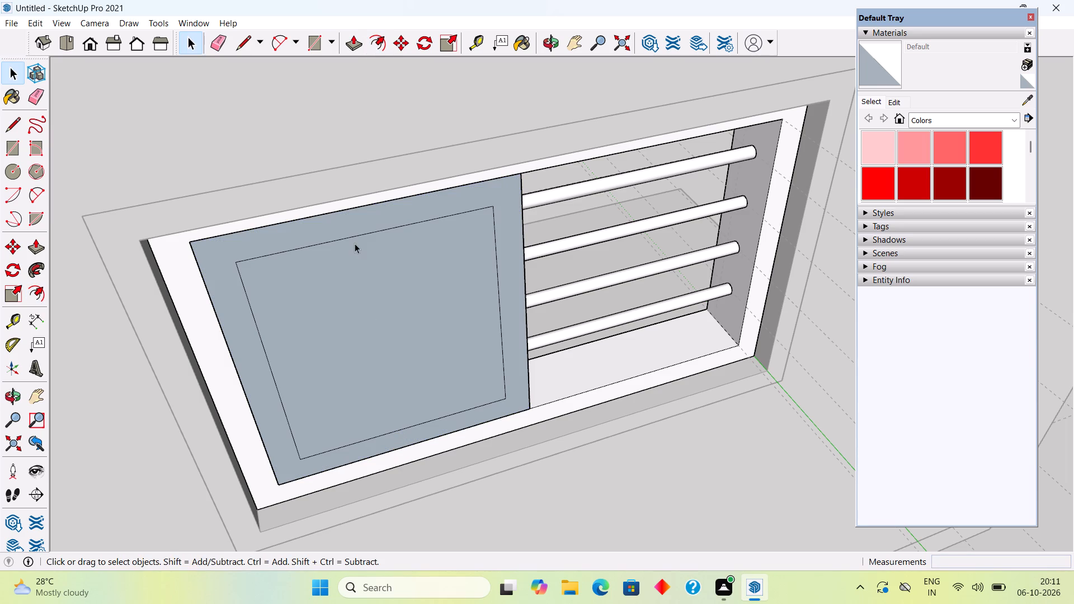
pyautogui.click(349, 303)
pyautogui.press('Delete')
# Extrude the left shutter frame's face outward by 0.5".
pyautogui.moveTo(341, 339); pyautogui.dragTo(322, 280, button='middle')
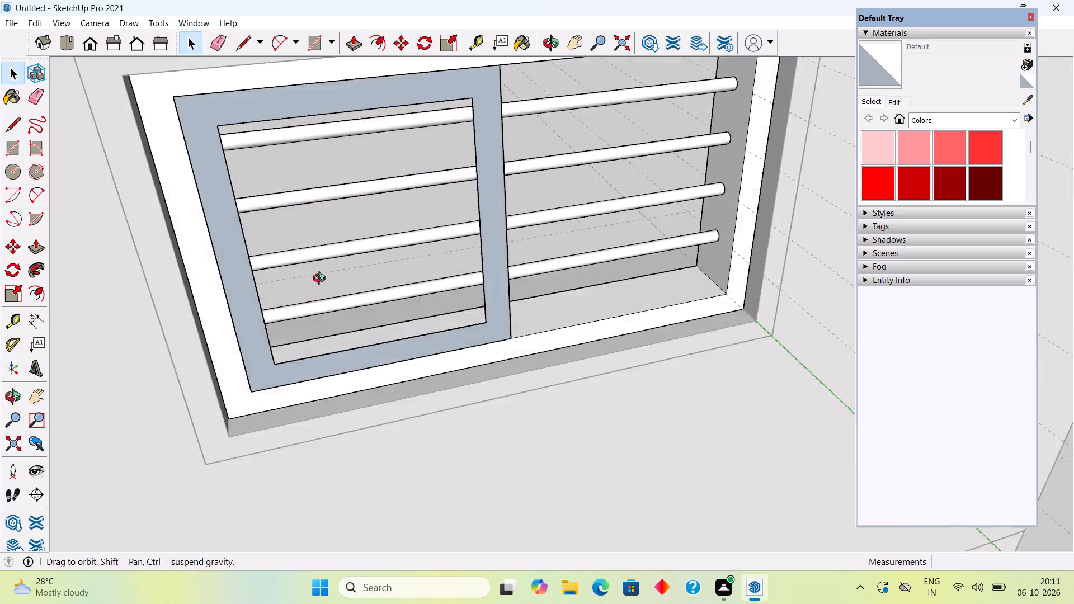
pyautogui.moveTo(322, 280); pyautogui.dragTo(301, 226, button='middle')
pyautogui.scroll(-9, 275, 299)
pyautogui.scroll(5, 255, 80)
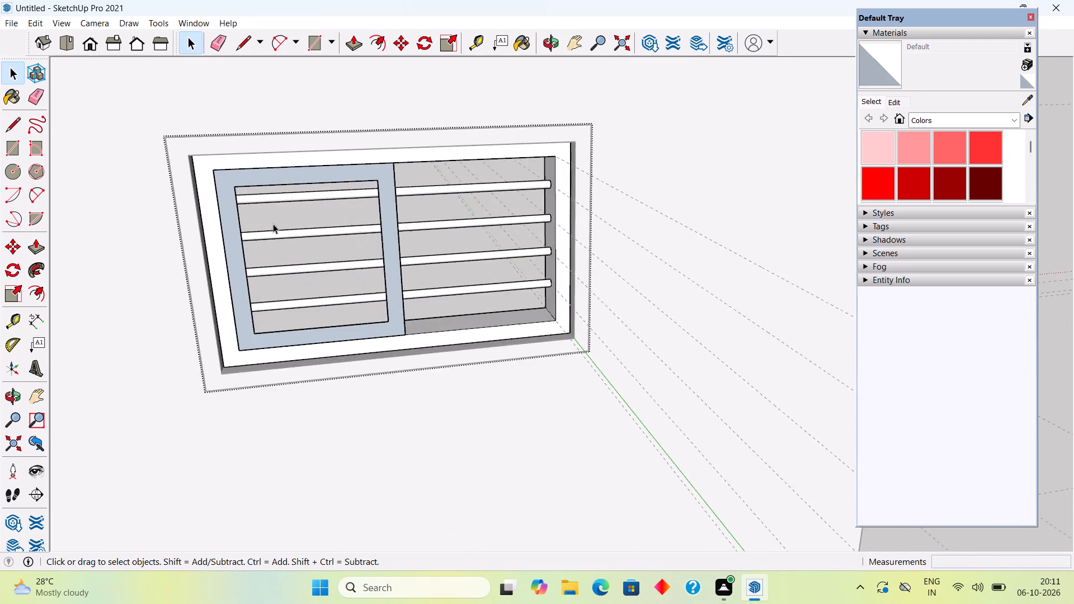
pyautogui.scroll(5, 273, 224)
pyautogui.click(194, 276)
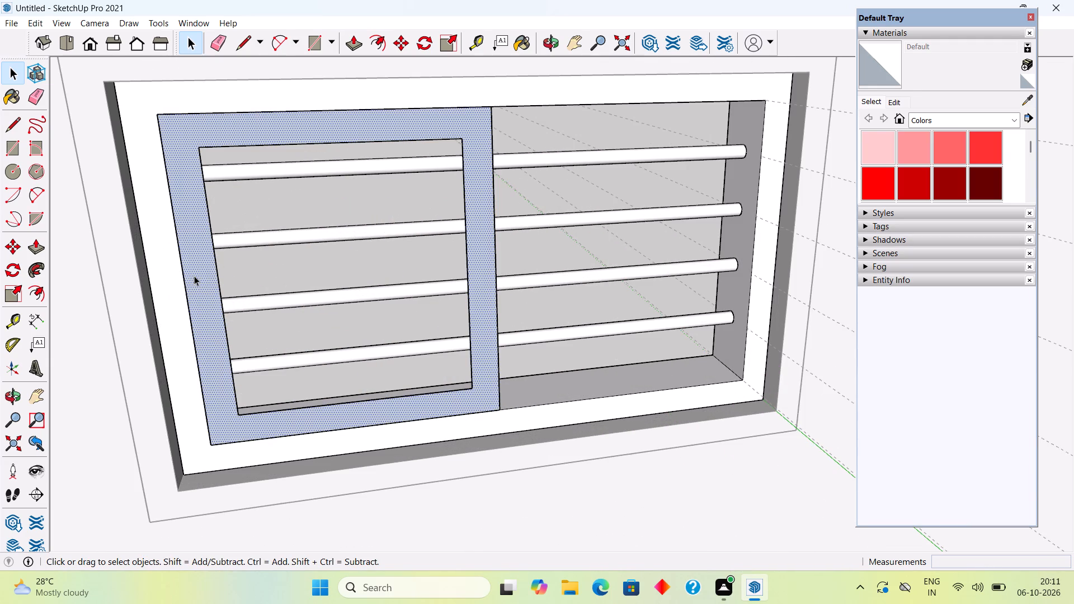
pyautogui.press('p')
pyautogui.click(194, 276)
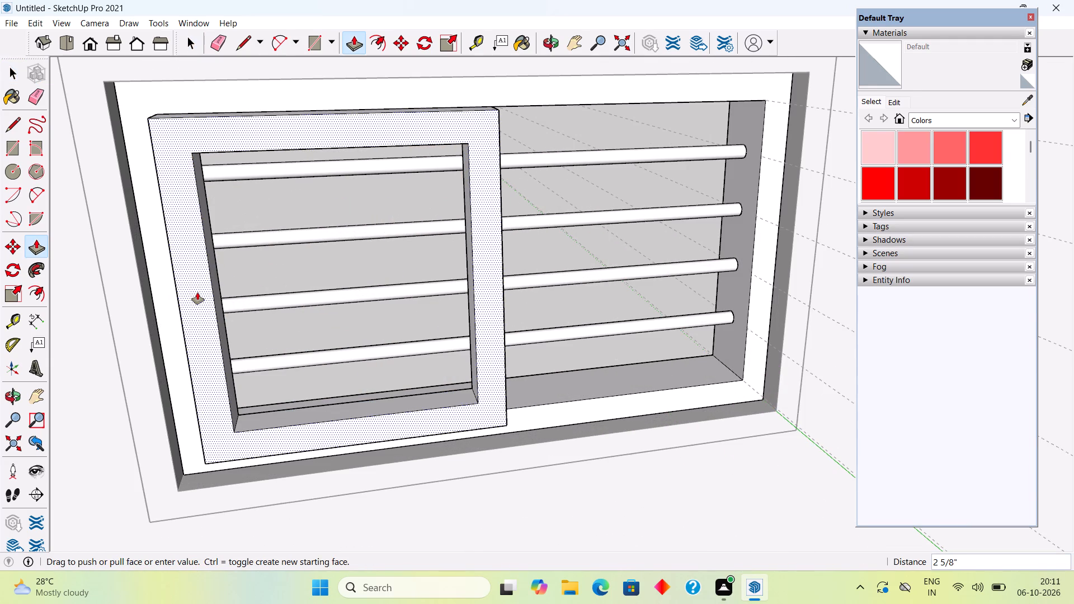
pyautogui.write('.5"')
pyautogui.press('Return')
pyautogui.press('space')
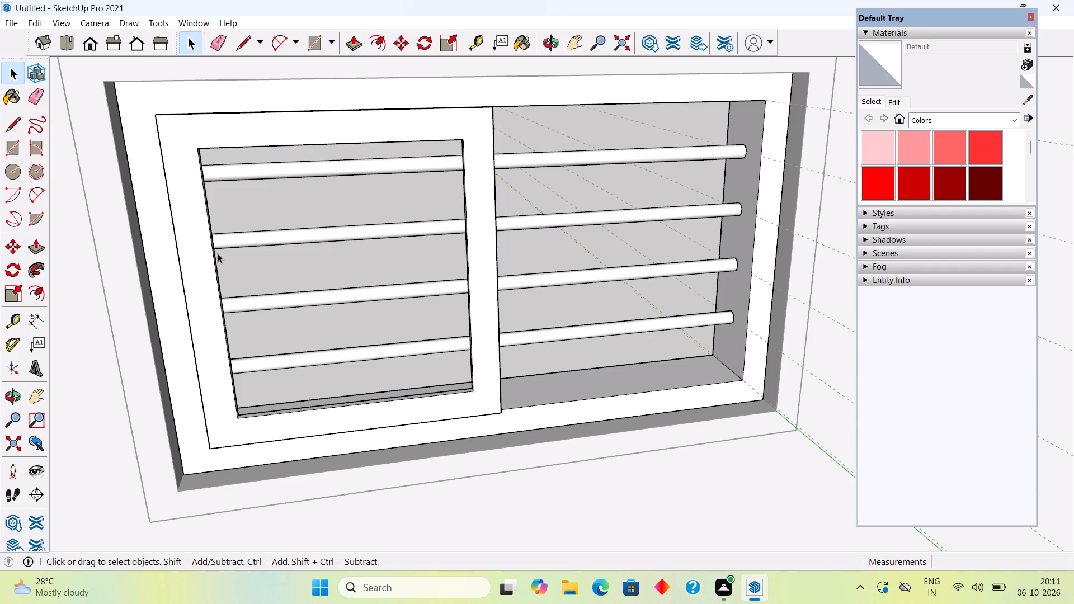
# Draw a 1' 6" by 1' 4" rectangle across the shutter frame's opening as a glass pane.
pyautogui.press('r')
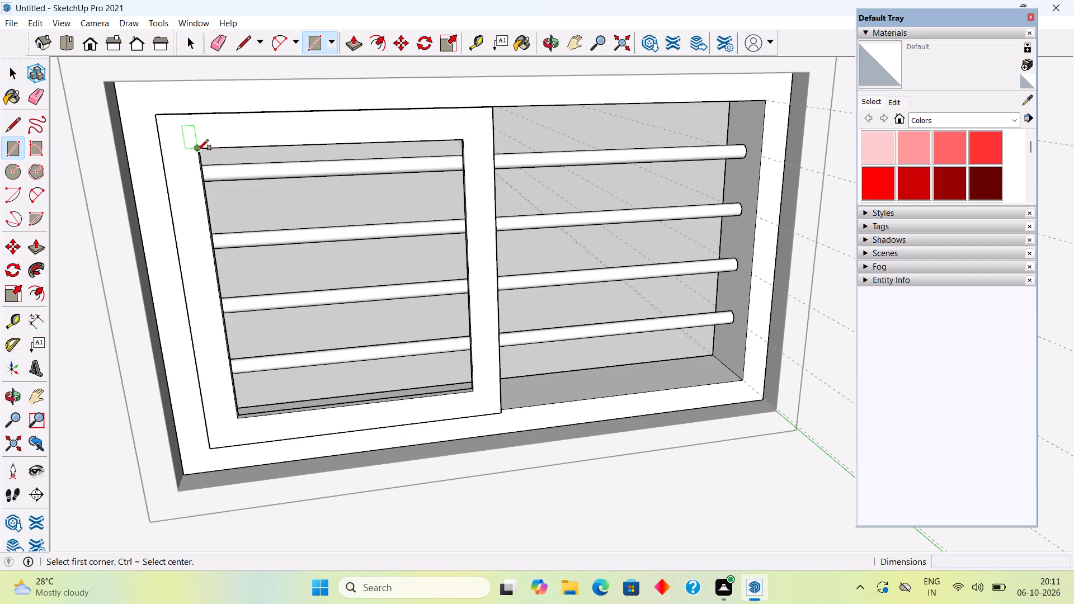
pyautogui.click(197, 150)
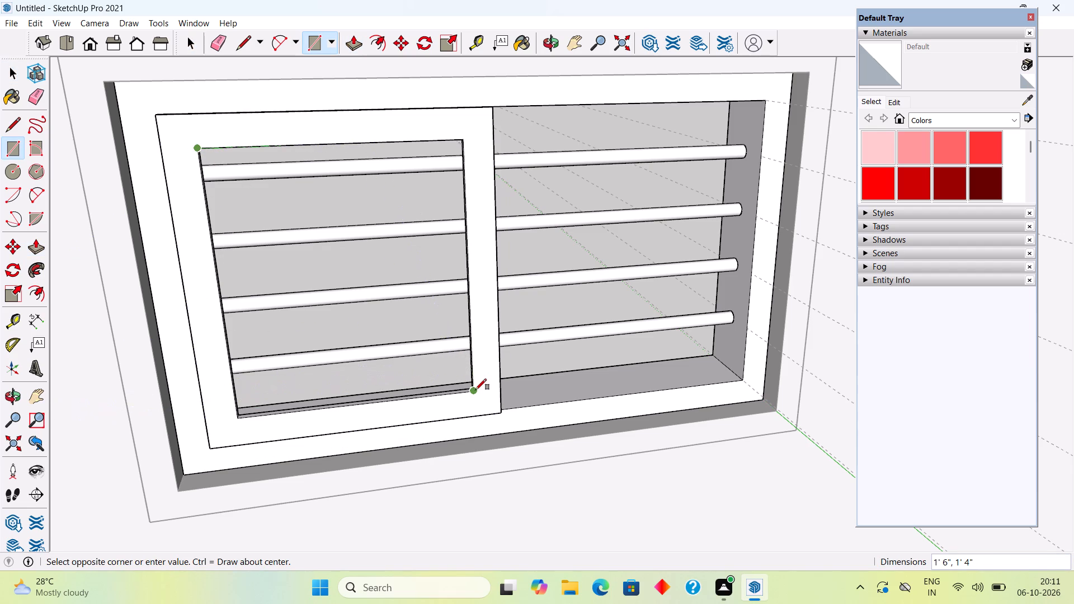
pyautogui.click(475, 390)
pyautogui.press('space')
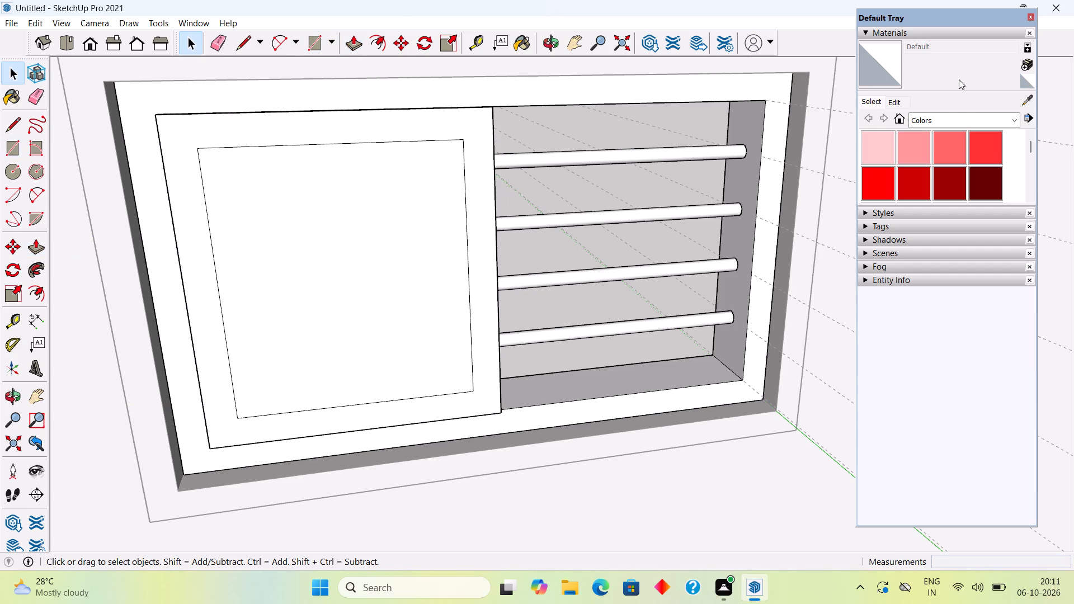
# Paint the pane inside the shutter frame with Translucent Glass Gray from the Glass and Mirrors materials.
pyautogui.click(957, 117)
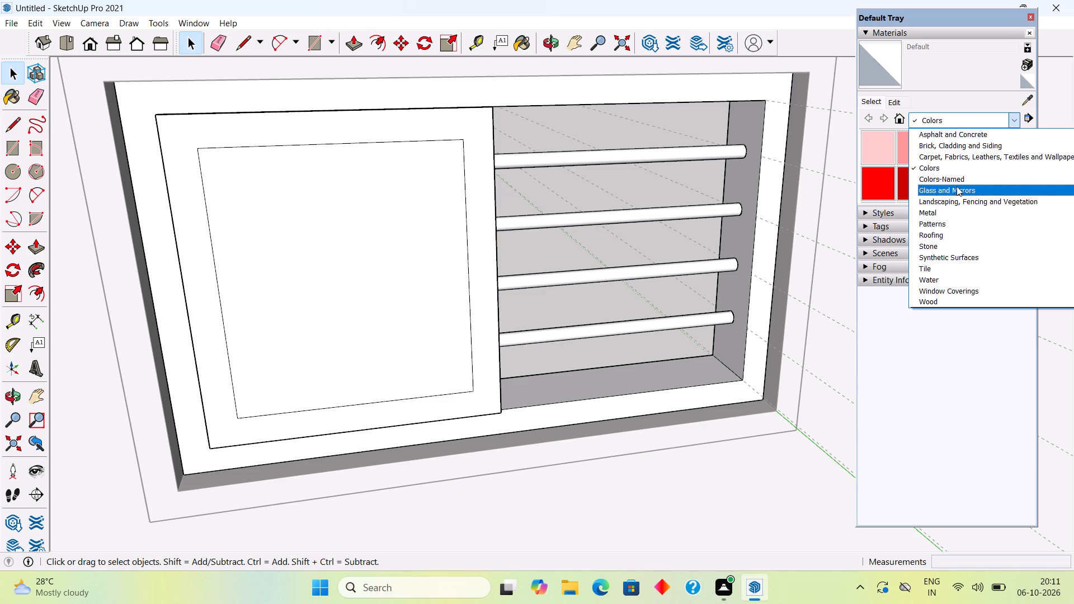
pyautogui.click(957, 187)
pyautogui.click(982, 178)
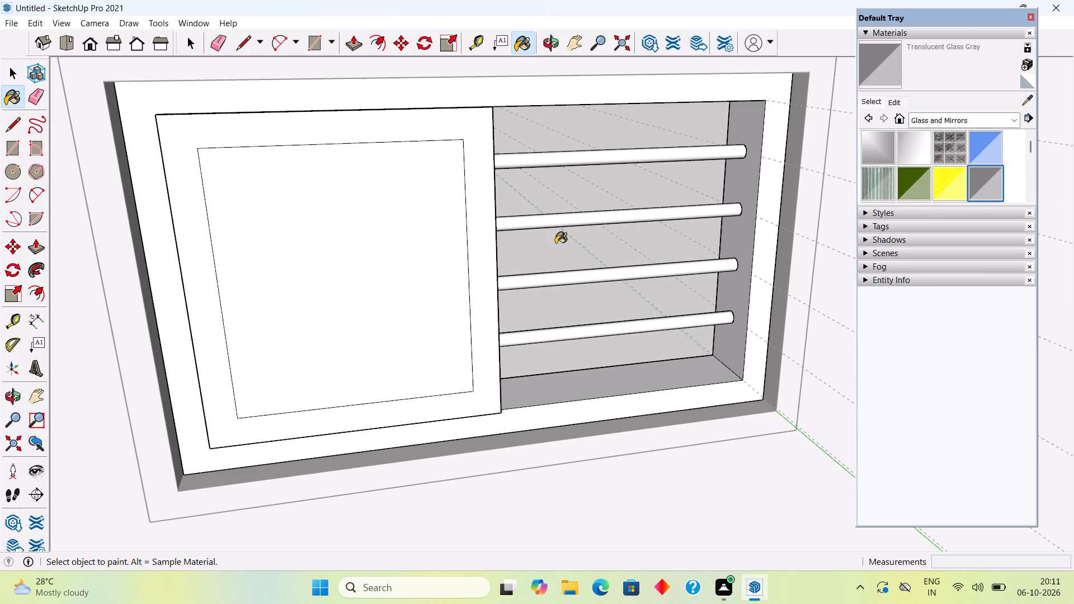
pyautogui.click(440, 255)
pyautogui.press('space')
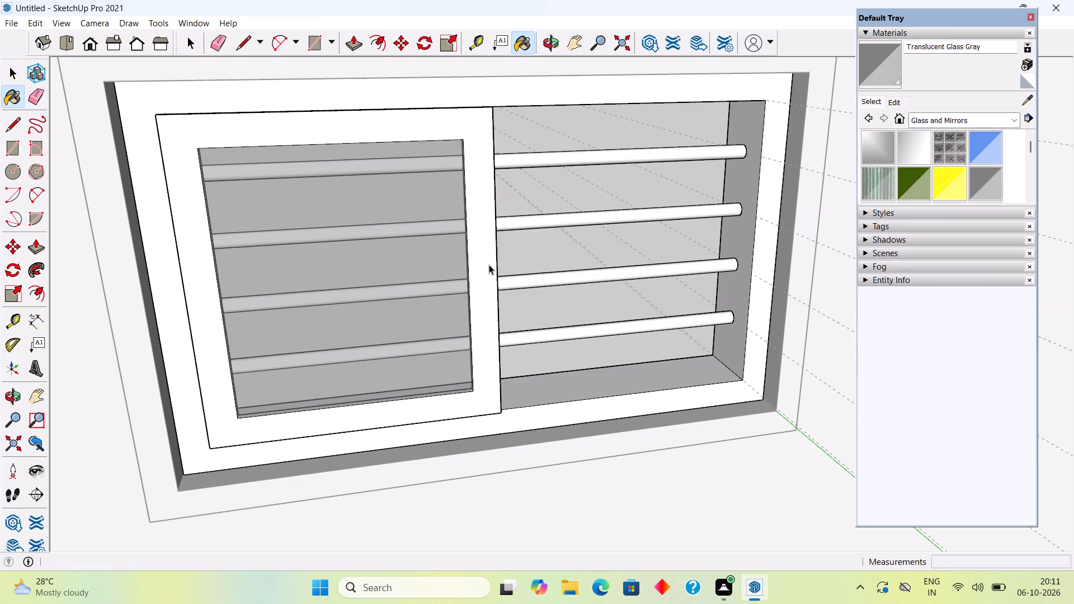
# Select the whole left shutter with its glass pane and make it a group.
pyautogui.moveTo(490, 282); pyautogui.dragTo(188, 356, button='middle')
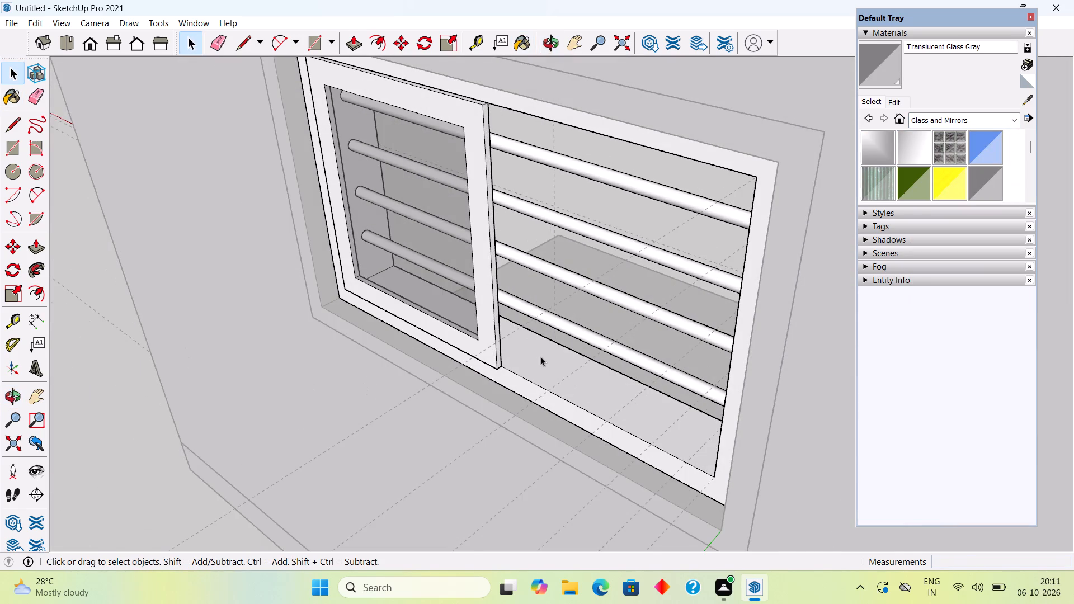
pyautogui.scroll(5, 540, 356)
pyautogui.moveTo(507, 345); pyautogui.dragTo(413, 328, button='middle')
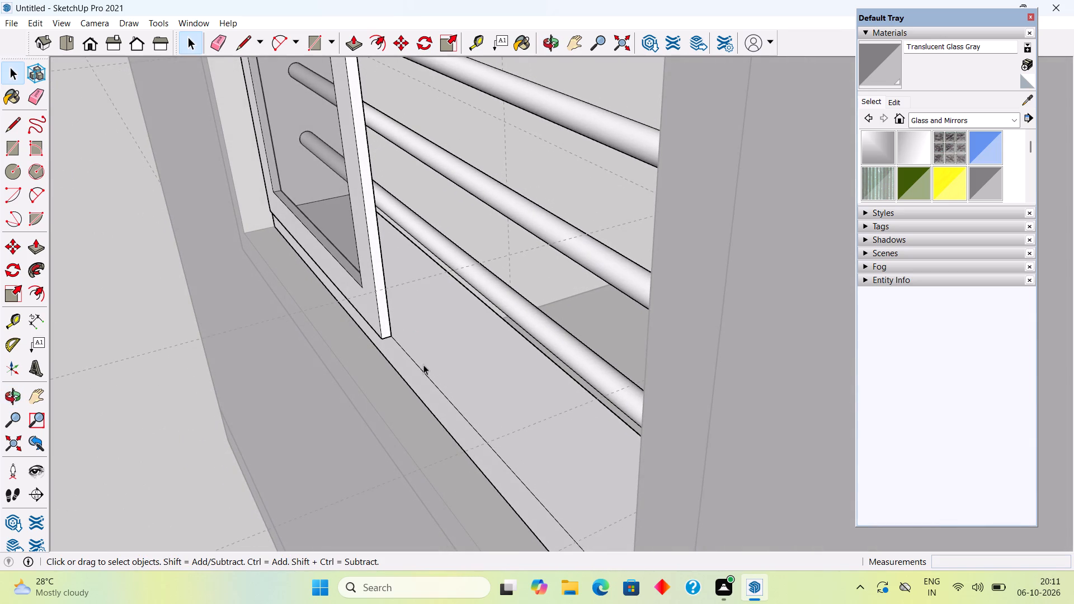
pyautogui.tripleClick(387, 330)
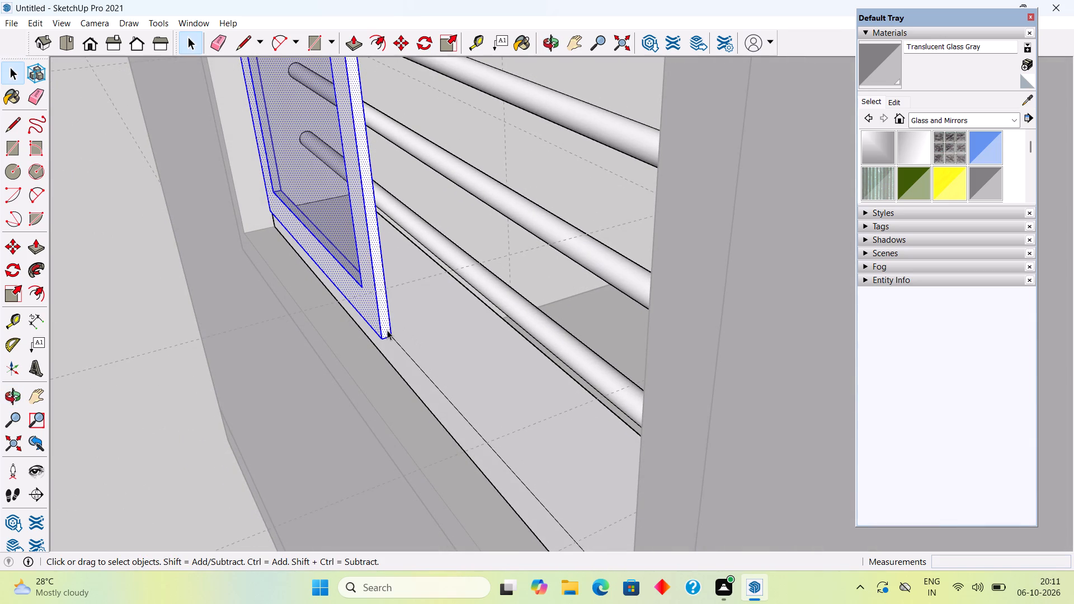
pyautogui.rightClick(387, 330)
pyautogui.click(449, 446)
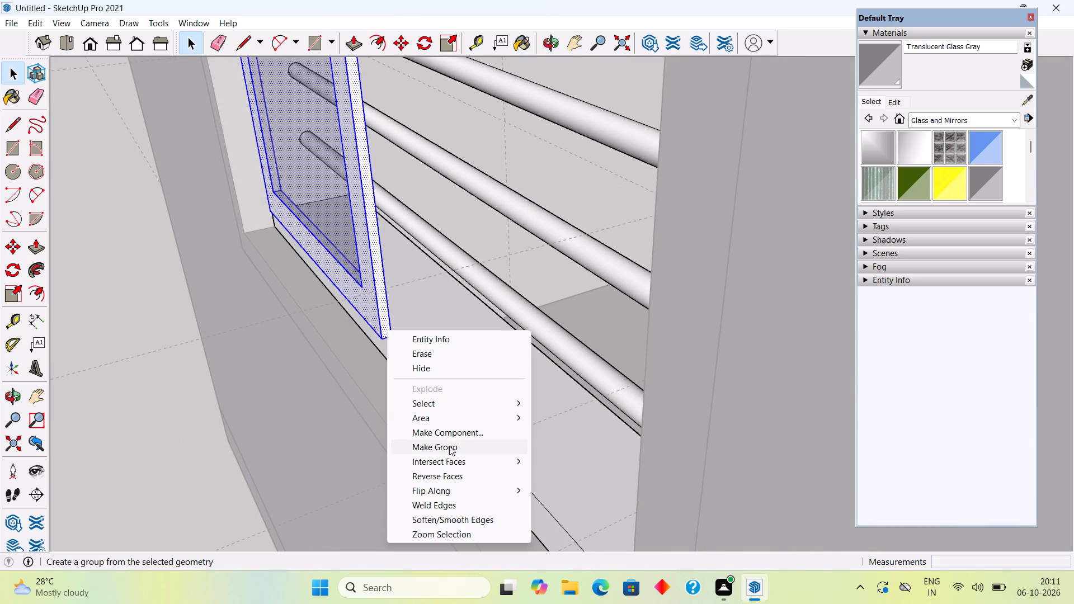
# Move the shutter group about 1 3/16" back into the window recess, towards the horizontal bars.
pyautogui.scroll(8, 390, 320)
pyautogui.press('m')
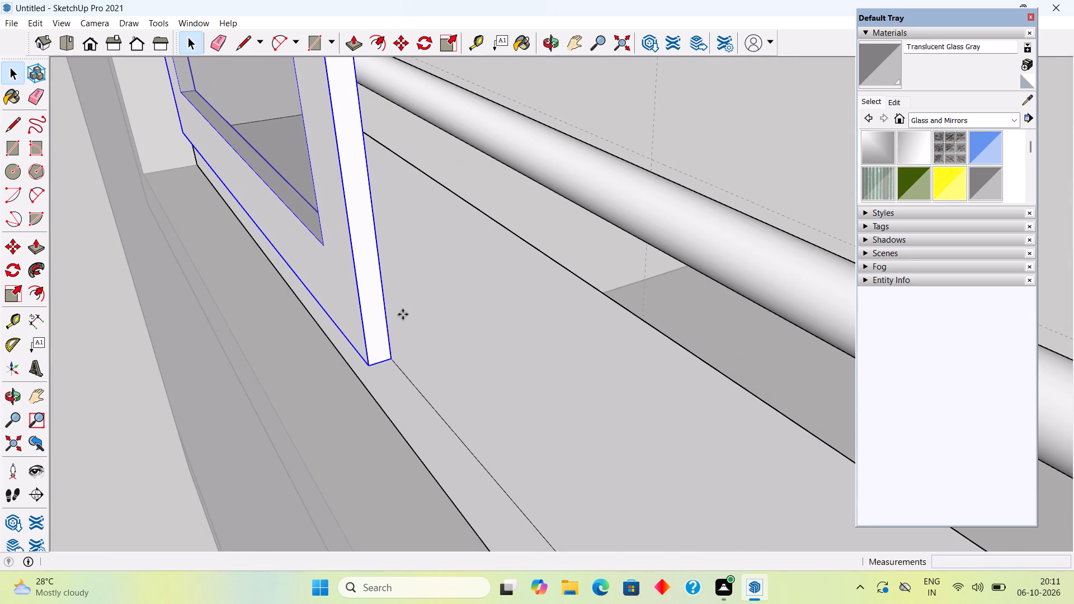
pyautogui.click(395, 357)
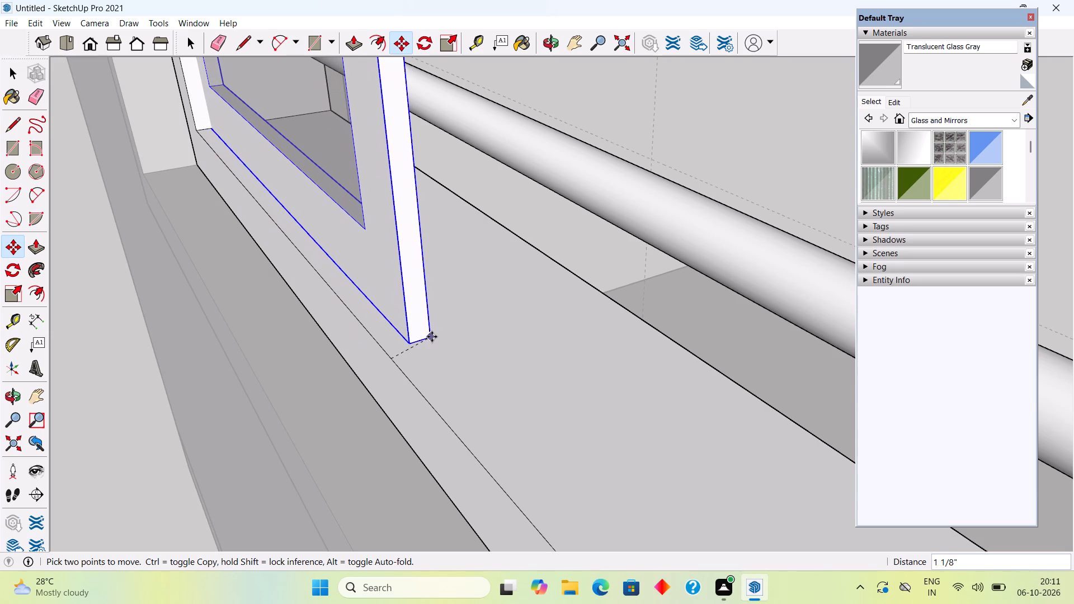
pyautogui.click(432, 337)
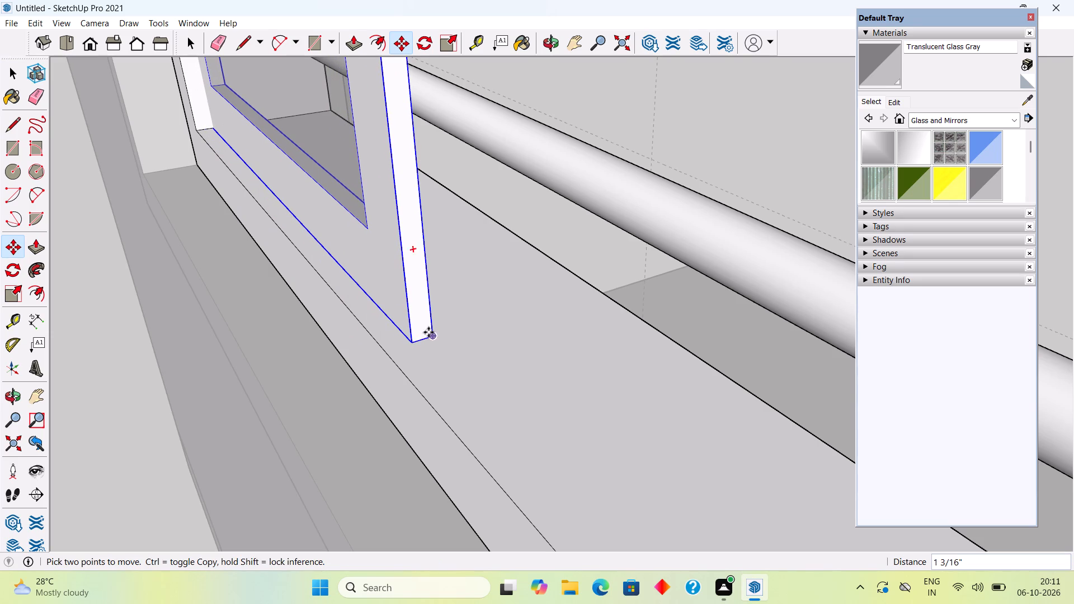
# Copy the shutter group to just in front of the original and shift the copy about 3 9/16" along the sill.
pyautogui.click(431, 334)
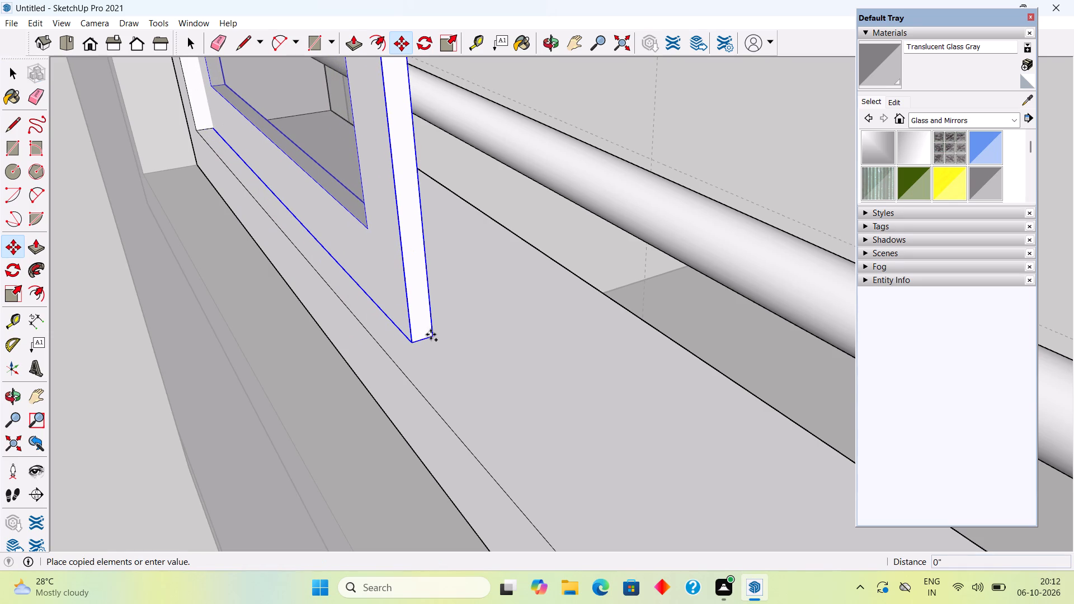
pyautogui.click(421, 383)
pyautogui.scroll(-11, 432, 363)
pyautogui.click(432, 363)
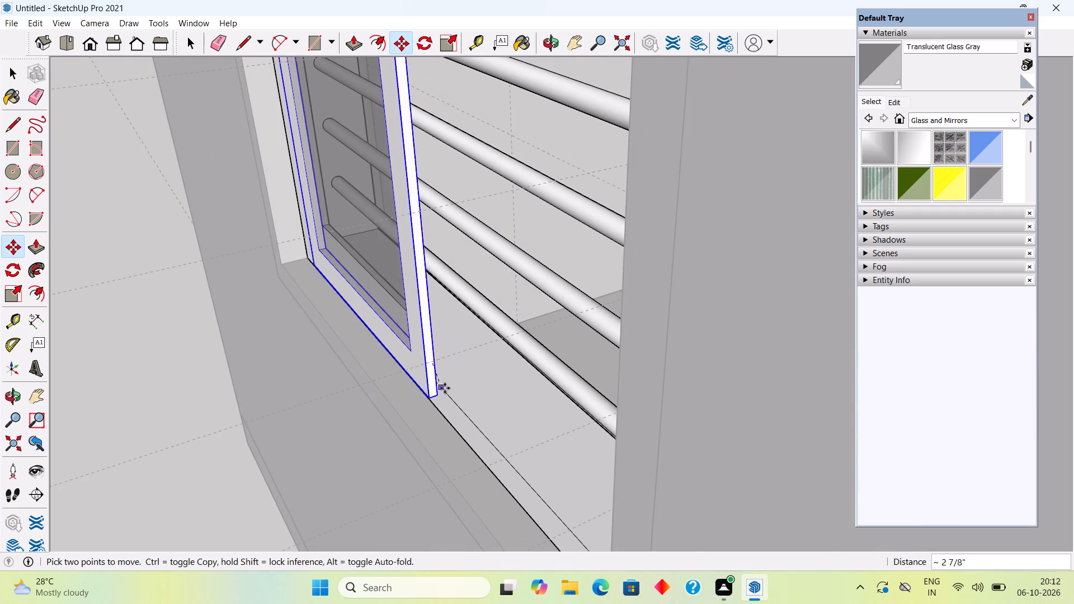
pyautogui.click(465, 387)
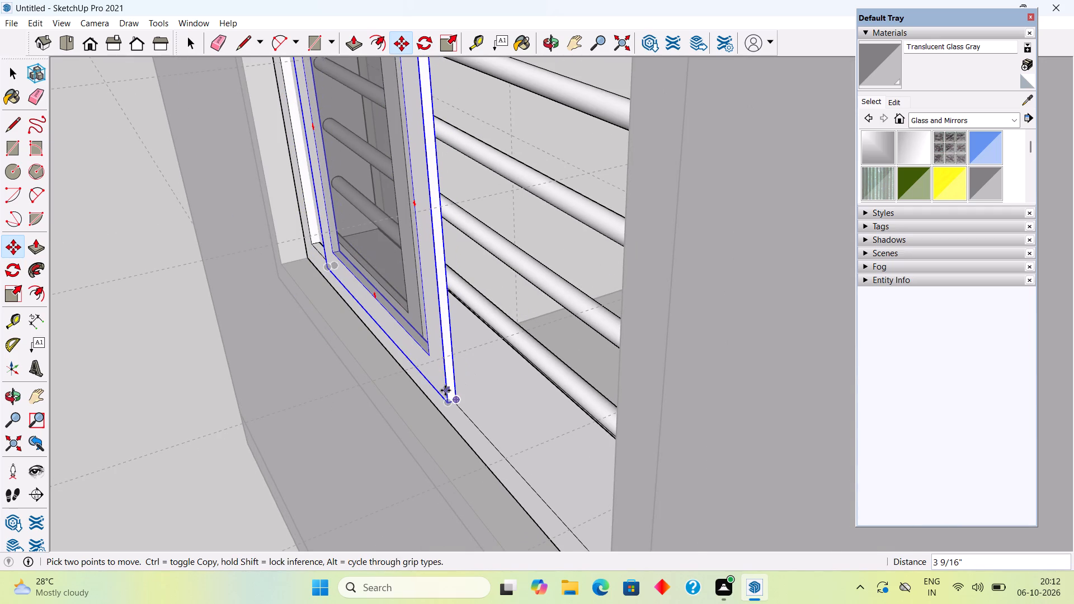
# Move the copied shutter about 1' 2 7/8" along the sill to the other half of the window, beside the original.
pyautogui.moveTo(430, 385); pyautogui.dragTo(998, 291, button='middle')
pyautogui.scroll(5, 674, 238)
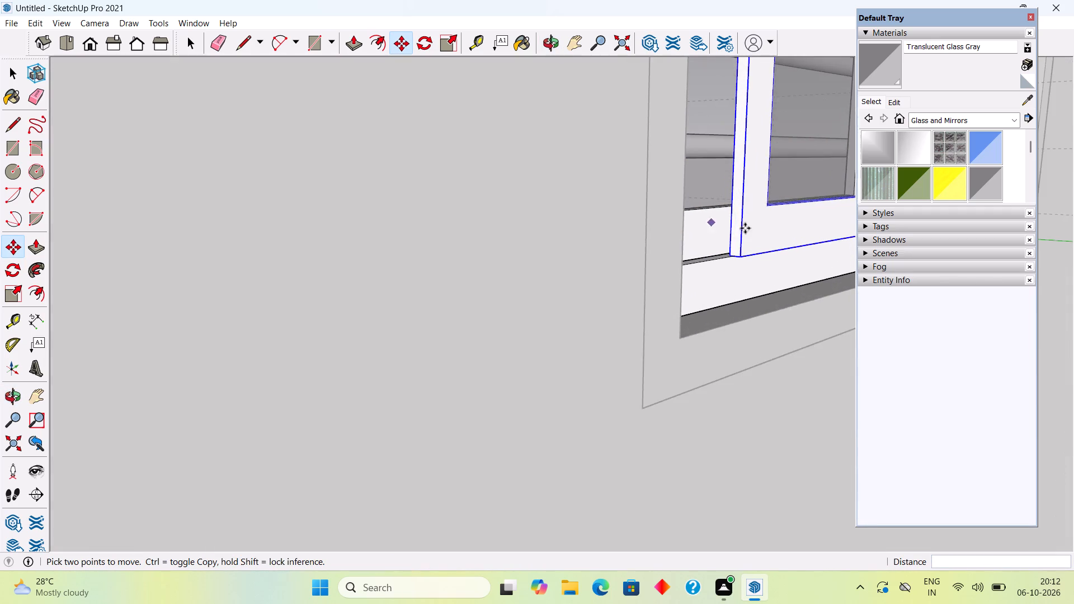
pyautogui.scroll(3, 757, 236)
pyautogui.scroll(-20, 634, 268)
pyautogui.scroll(-2, 634, 268)
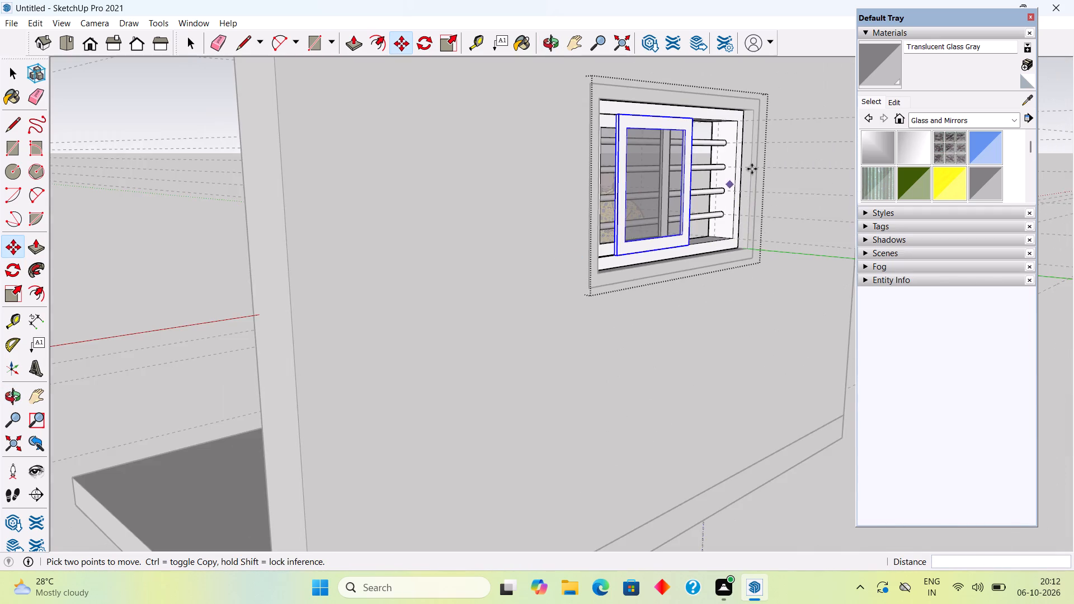
pyautogui.scroll(9, 771, 154)
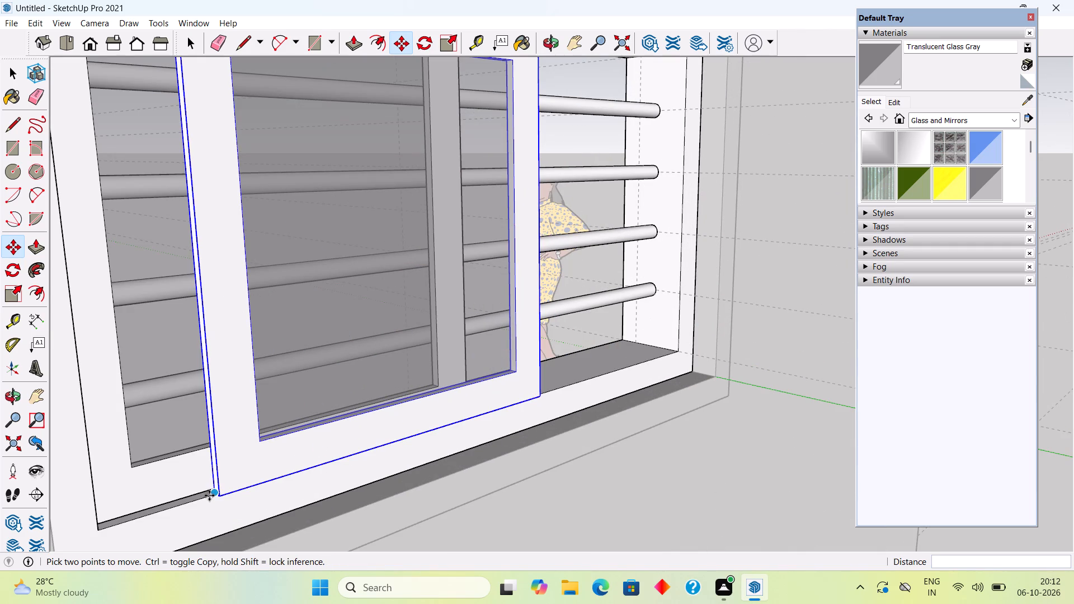
pyautogui.click(209, 496)
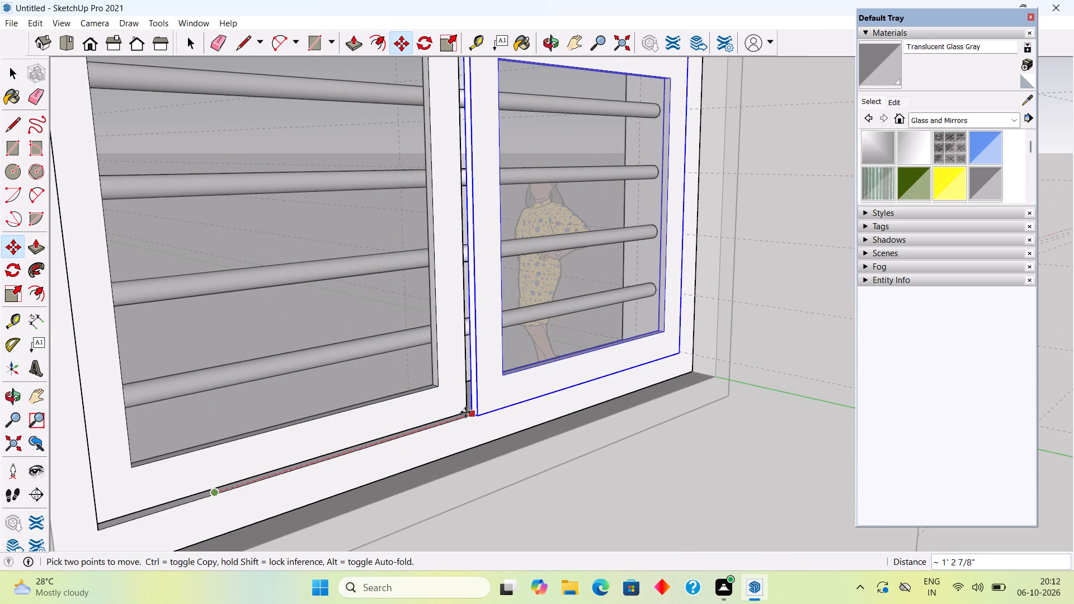
pyautogui.click(465, 412)
pyautogui.scroll(7, 485, 409)
pyautogui.moveTo(446, 383); pyautogui.dragTo(465, 388, button='middle')
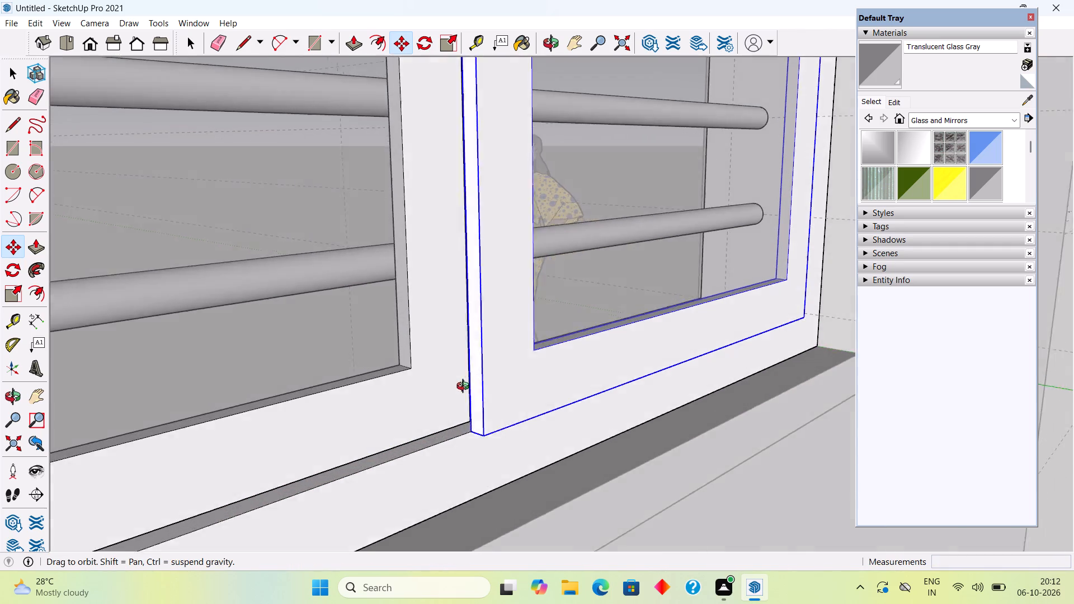
# Move the copied shutter about 13/16" so its bottom corner meets the front edge of the original shutter.
pyautogui.moveTo(465, 388); pyautogui.dragTo(519, 395, button='middle')
pyautogui.click(600, 455)
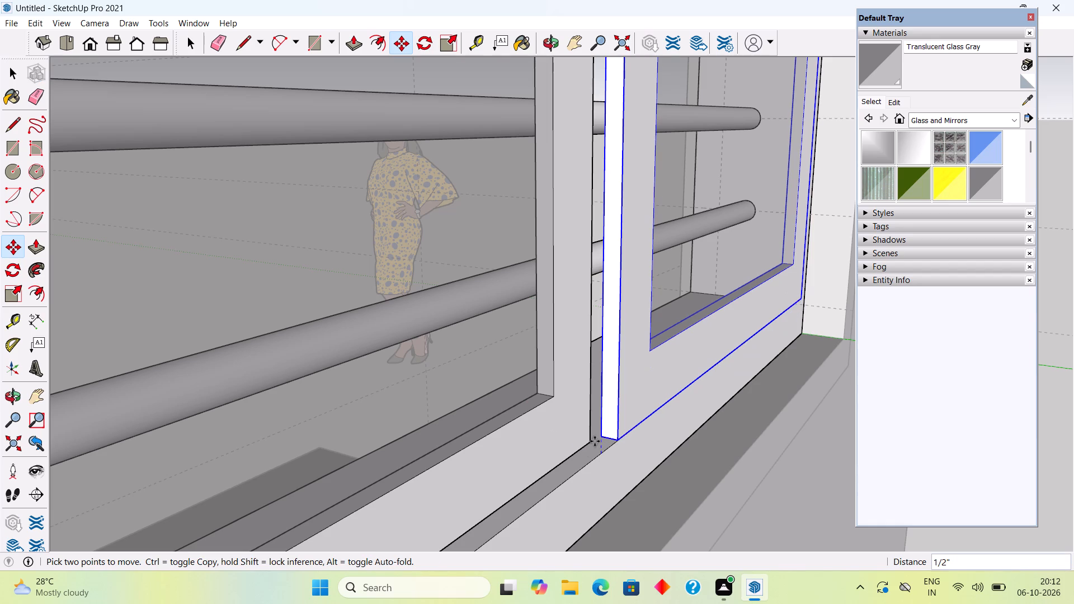
pyautogui.click(592, 443)
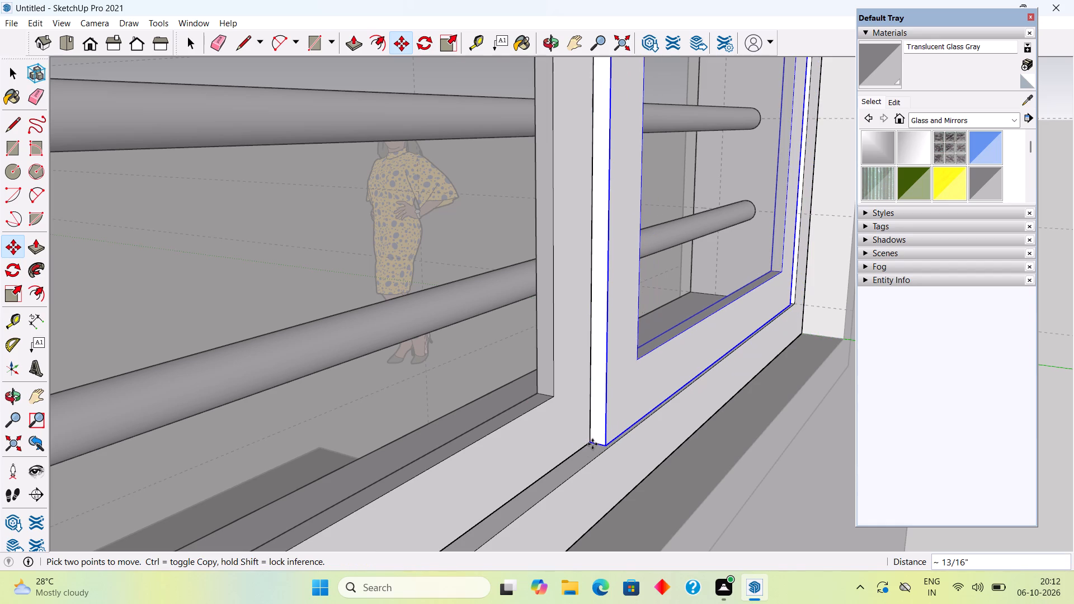
pyautogui.press('space')
pyautogui.scroll(-16, 592, 444)
pyautogui.scroll(-5, 590, 424)
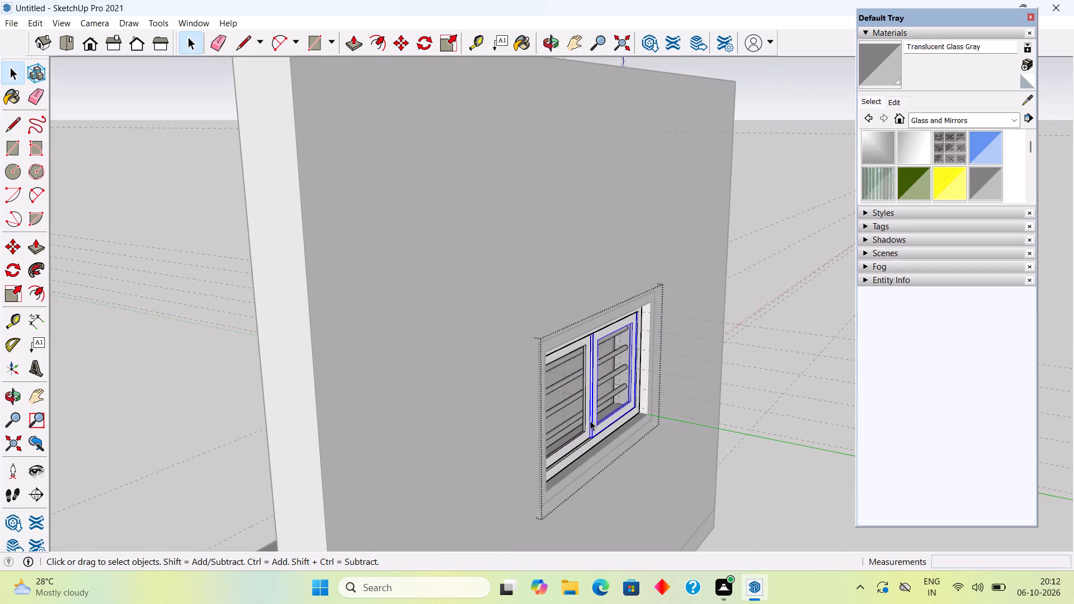
pyautogui.click(764, 175)
# Push/Pull the front face of the inner window frame outward by 9/16" around the shutters.
pyautogui.moveTo(720, 337); pyautogui.dragTo(501, 331, button='middle')
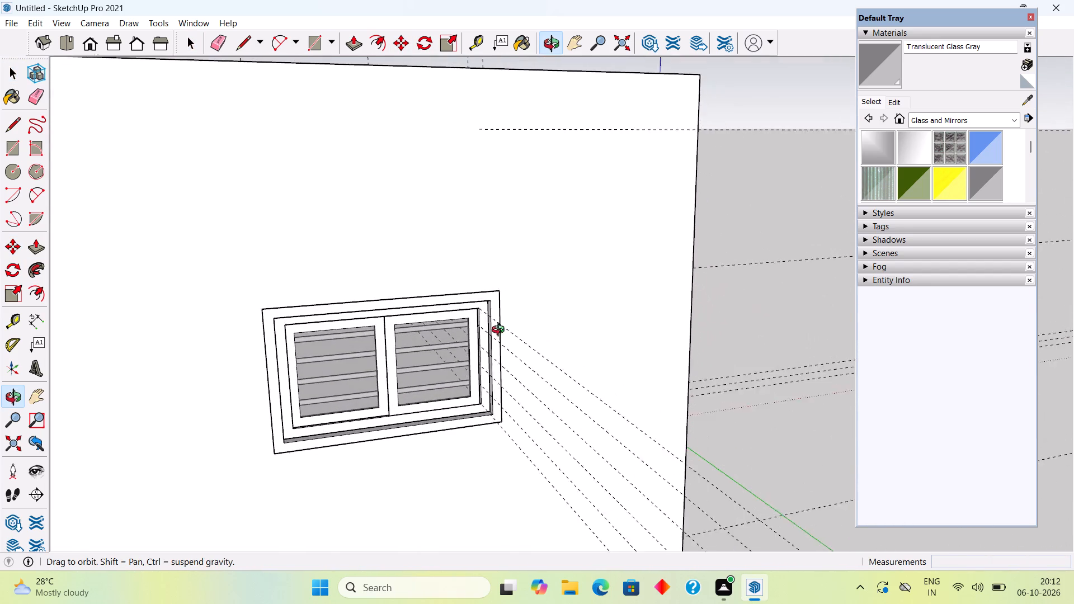
pyautogui.moveTo(501, 331); pyautogui.dragTo(464, 323, button='middle')
pyautogui.scroll(12, 373, 310)
pyautogui.moveTo(392, 277); pyautogui.dragTo(385, 328, button='middle')
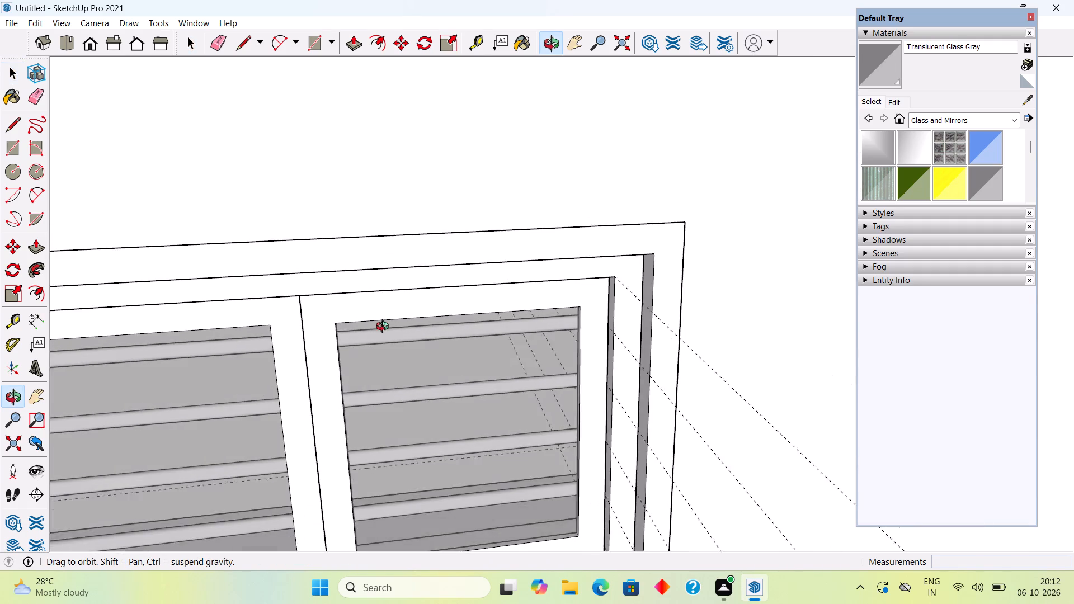
pyautogui.moveTo(385, 328); pyautogui.dragTo(328, 520, button='middle')
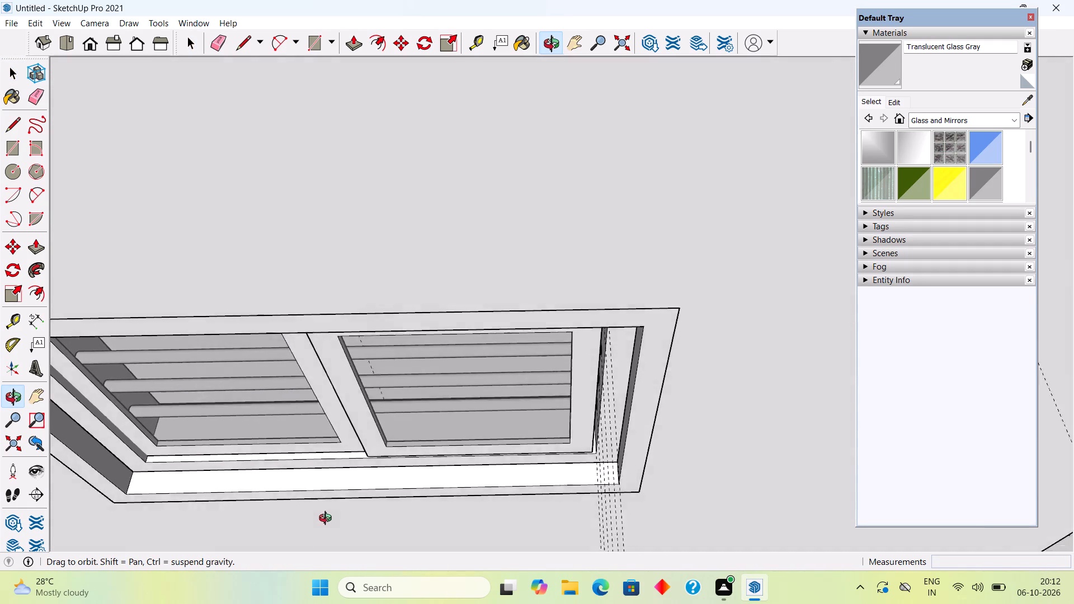
pyautogui.moveTo(328, 520); pyautogui.dragTo(334, 496, button='middle')
pyautogui.tripleClick(347, 484)
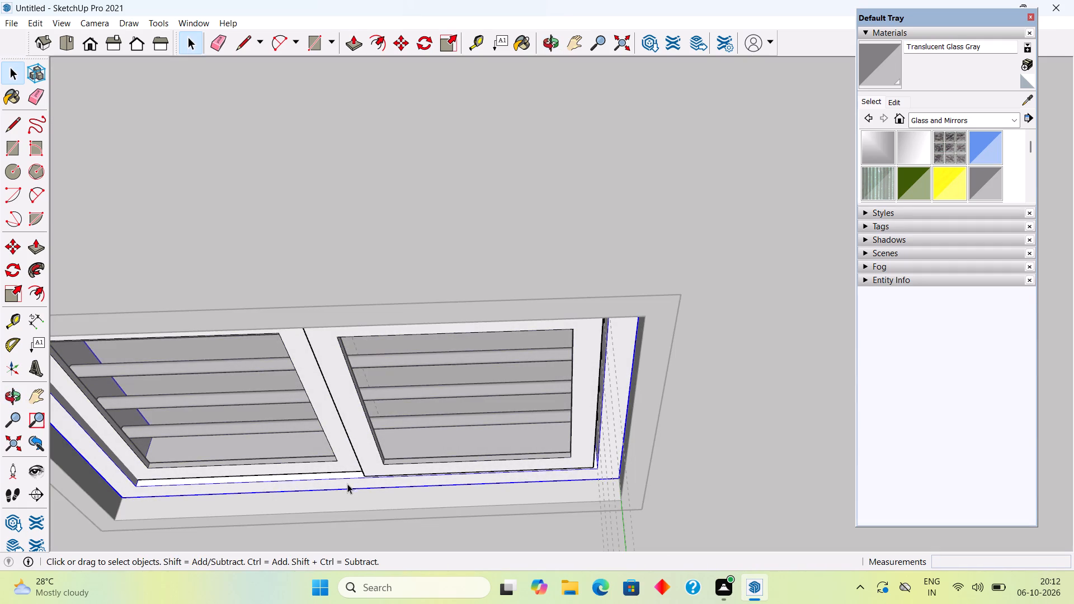
pyautogui.doubleClick(347, 484)
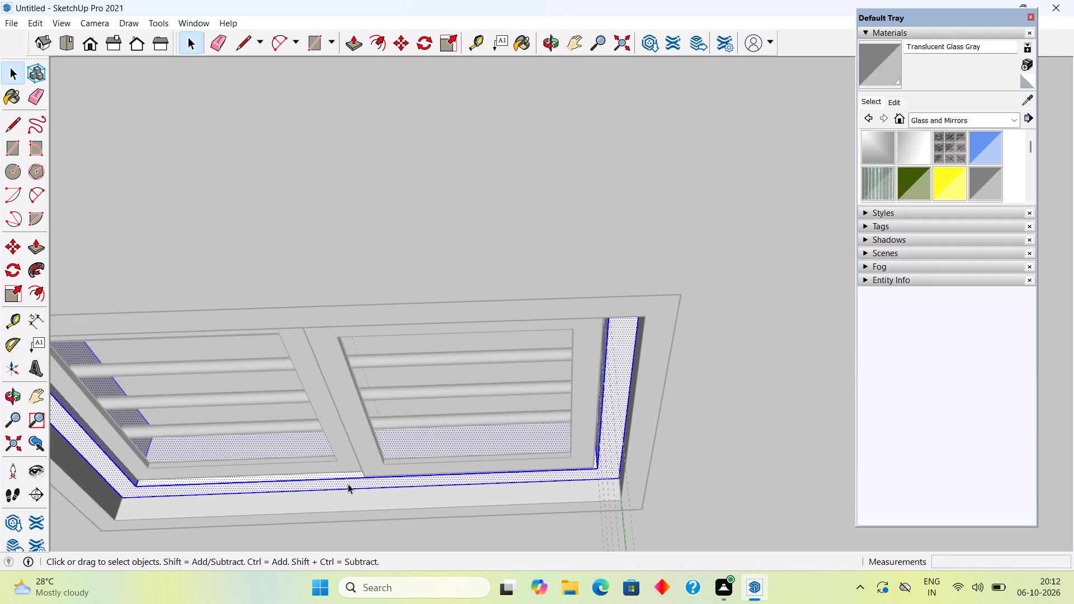
pyautogui.press('p')
pyautogui.click(353, 480)
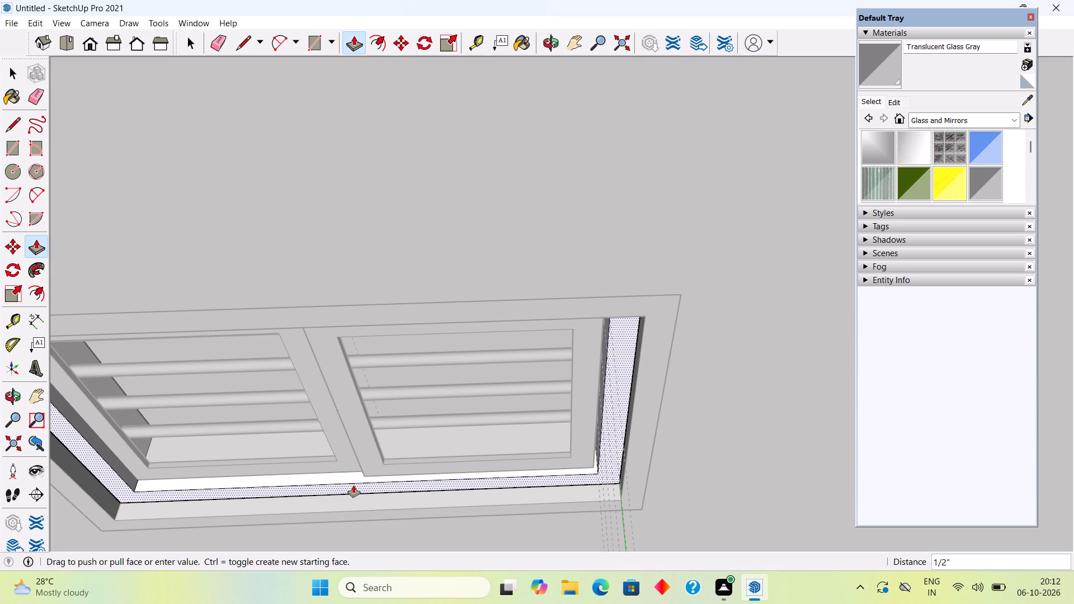
pyautogui.click(354, 486)
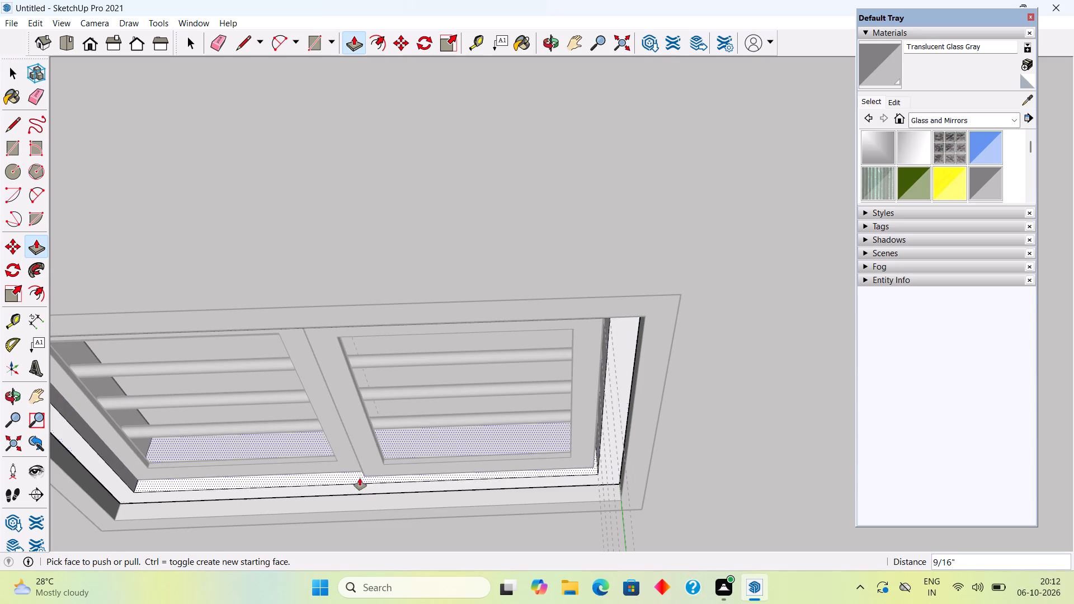
pyautogui.press('space')
pyautogui.moveTo(514, 454); pyautogui.dragTo(475, 324, button='middle')
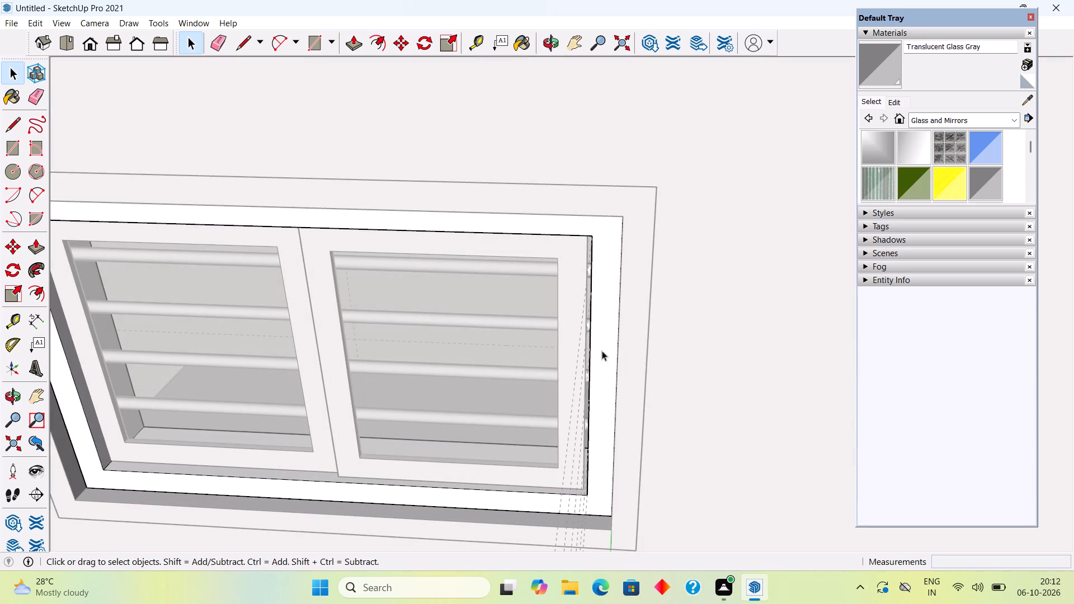
pyautogui.scroll(3, 647, 389)
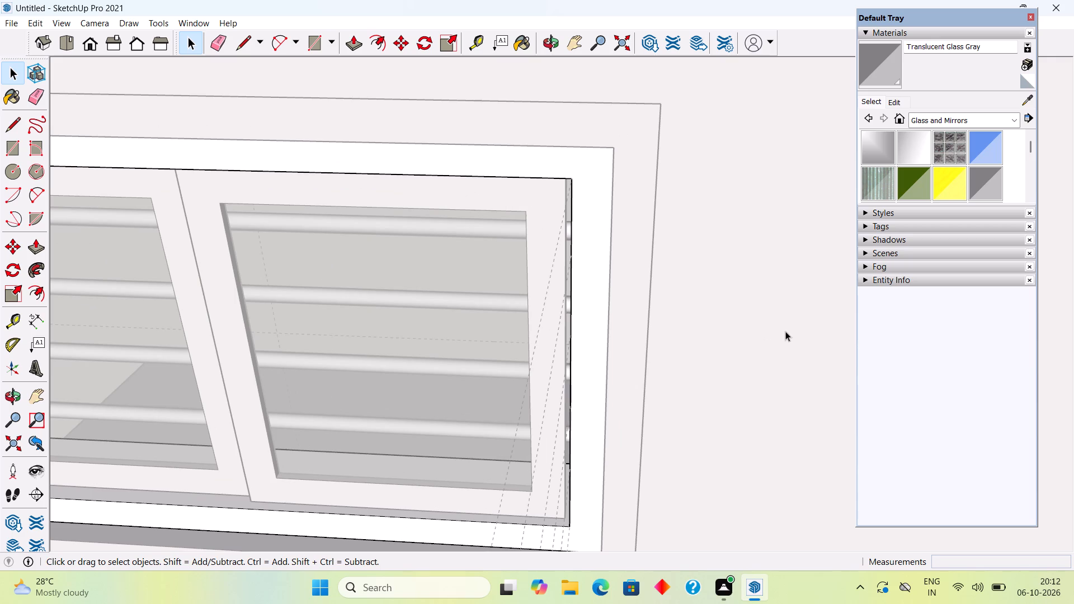
pyautogui.click(785, 331)
# Move the front shutter 1/8" along the sill, away from the original shutter.
pyautogui.moveTo(525, 407); pyautogui.dragTo(540, 395, button='middle')
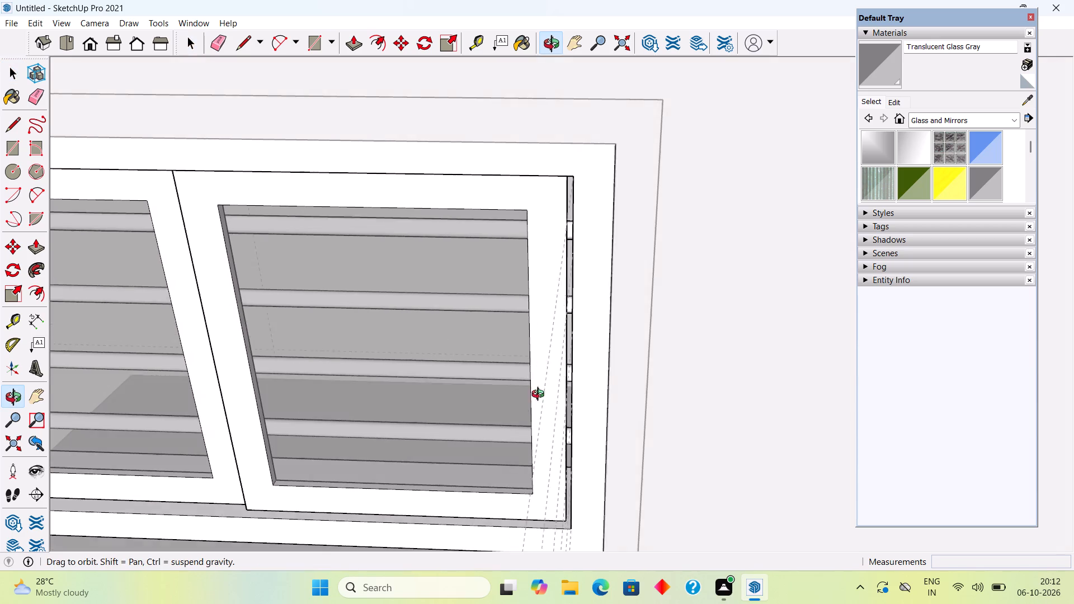
pyautogui.moveTo(540, 395); pyautogui.dragTo(587, 371, button='middle')
pyautogui.scroll(-4, 587, 371)
pyautogui.moveTo(515, 390); pyautogui.dragTo(610, 281, button='middle')
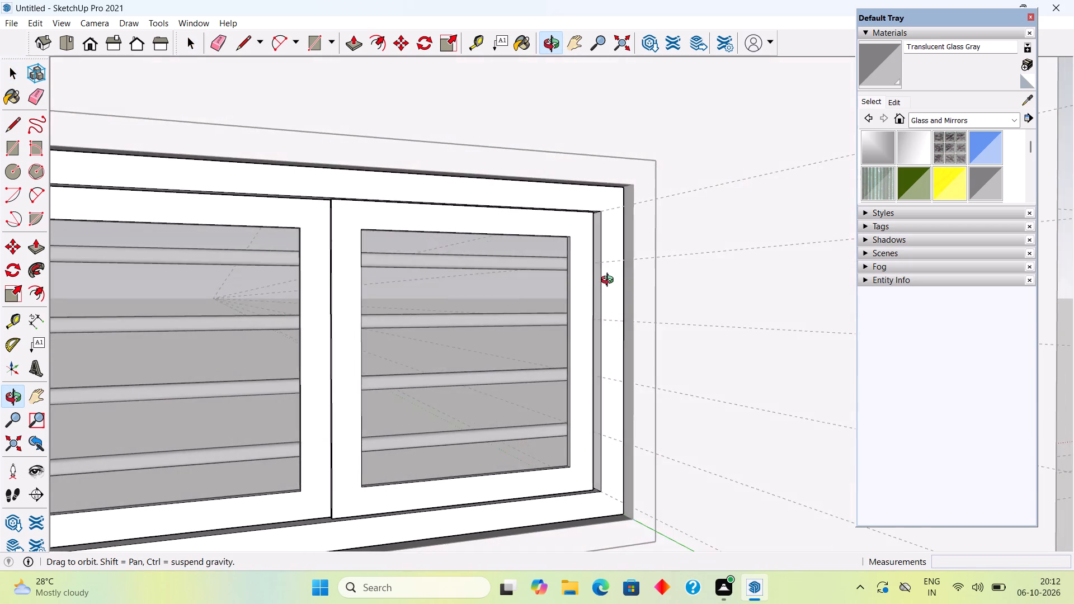
pyautogui.moveTo(610, 281); pyautogui.dragTo(537, 284, button='middle')
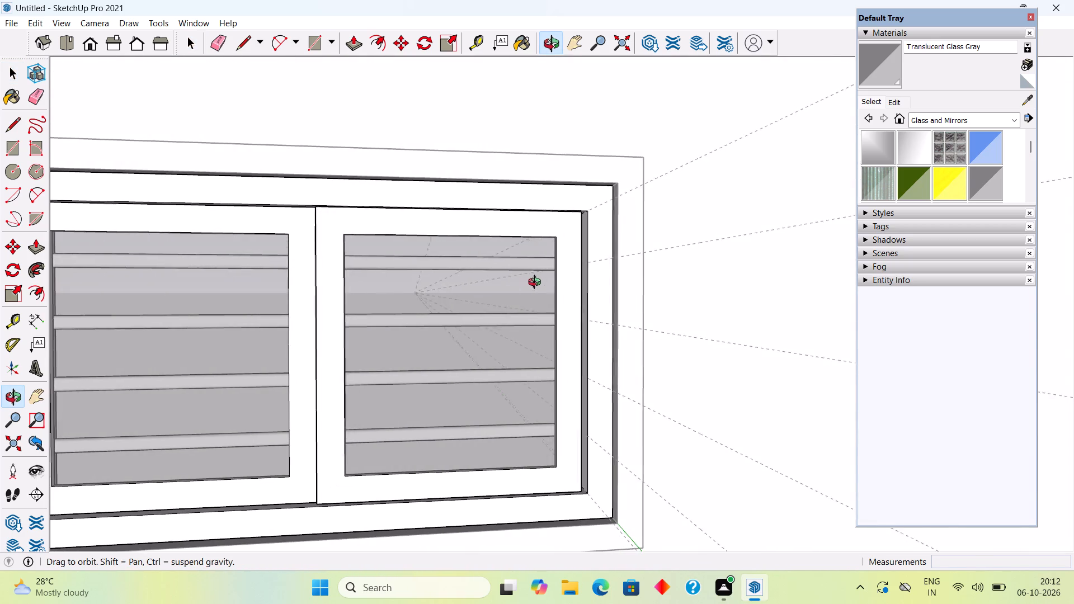
pyautogui.moveTo(537, 284); pyautogui.dragTo(538, 286, button='middle')
pyautogui.scroll(6, 388, 473)
pyautogui.moveTo(256, 463); pyautogui.dragTo(479, 395, button='middle')
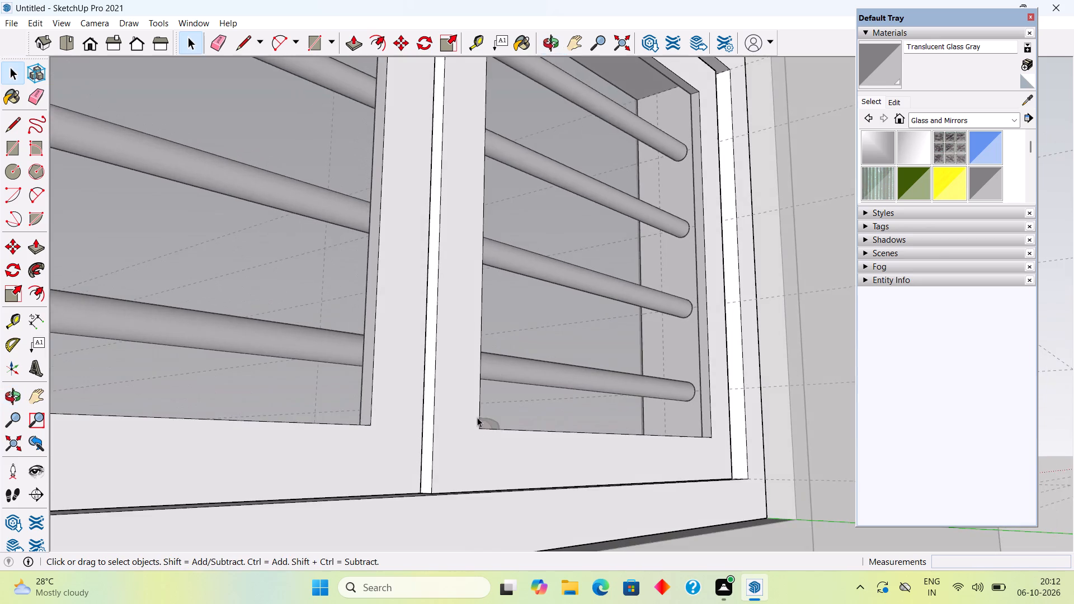
pyautogui.scroll(4, 451, 472)
pyautogui.click(453, 474)
pyautogui.moveTo(403, 486); pyautogui.dragTo(469, 565, button='middle')
pyautogui.scroll(5, 431, 512)
pyautogui.scroll(4, 381, 493)
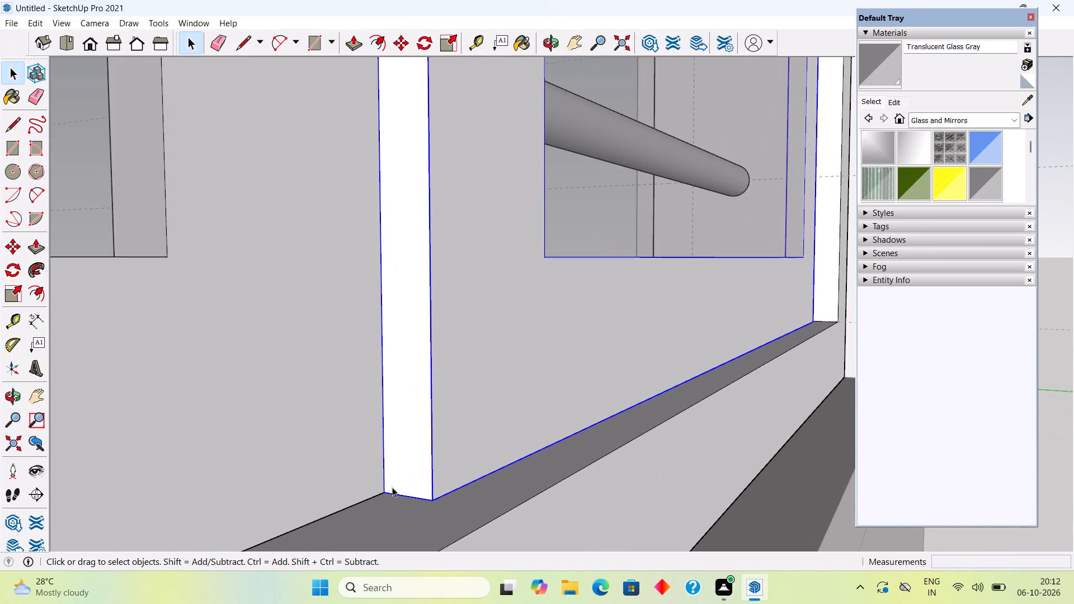
pyautogui.press('m')
pyautogui.click(385, 494)
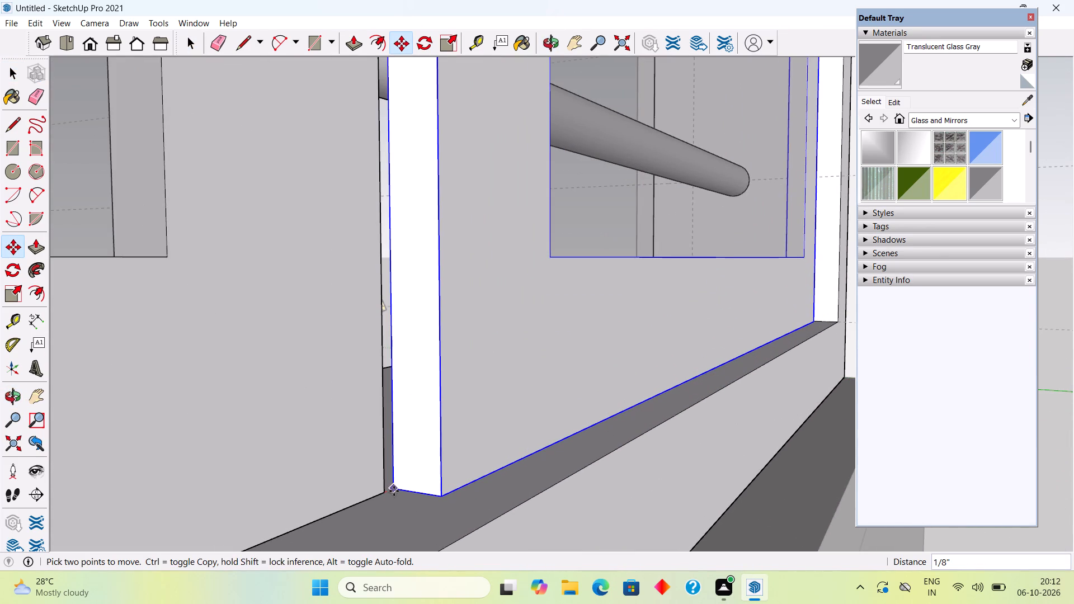
pyautogui.click(394, 491)
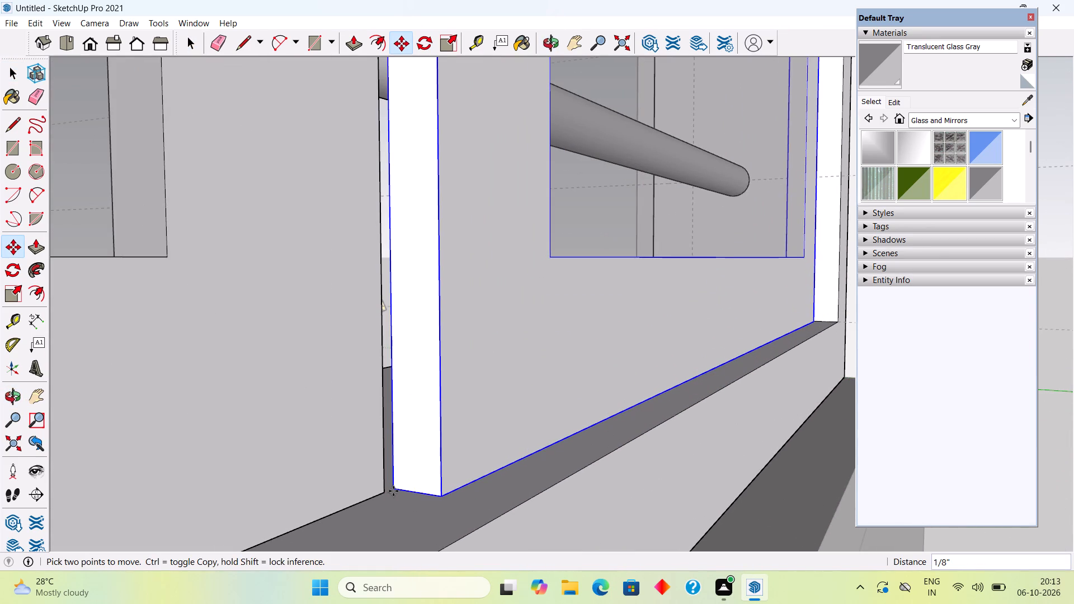
pyautogui.press('space')
# Extend the front shutter's meeting side face by about 1/8" towards the original shutter with Push/Pull.
pyautogui.scroll(-9, 425, 441)
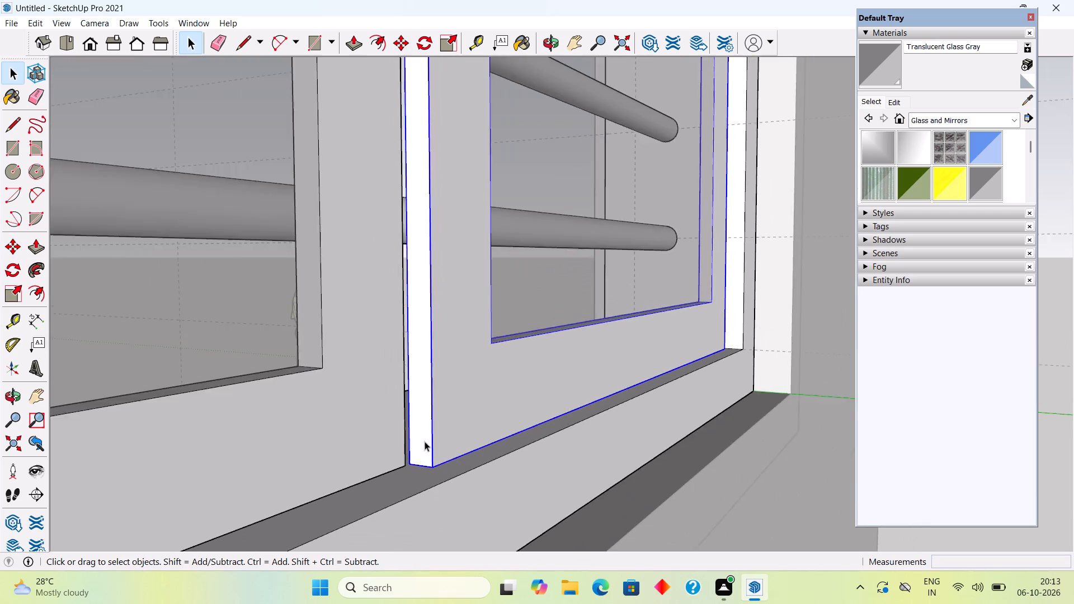
pyautogui.scroll(-4, 425, 441)
pyautogui.tripleClick(422, 432)
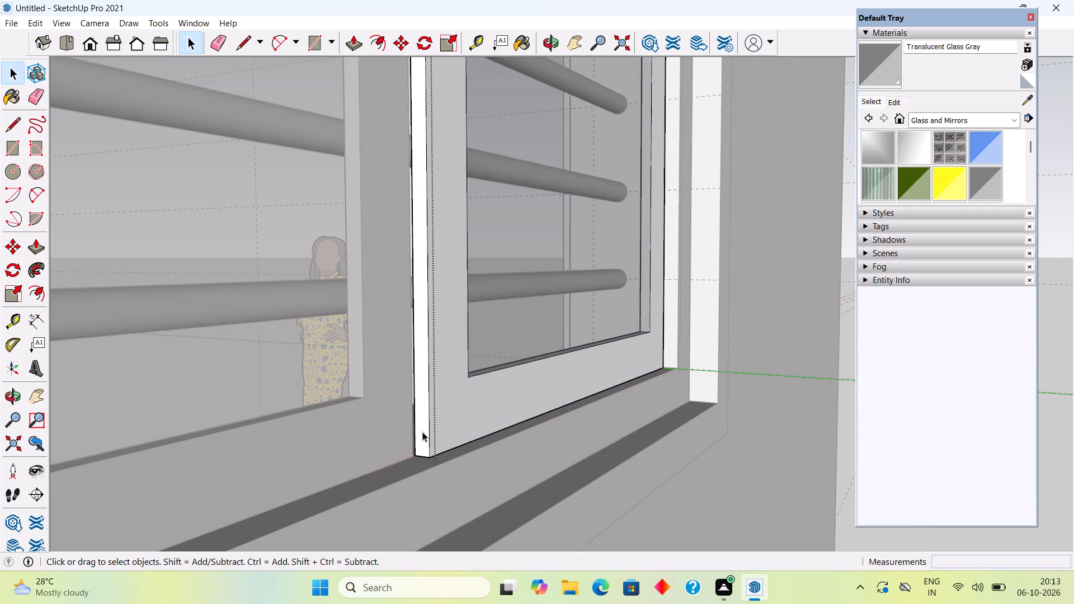
pyautogui.press('p')
pyautogui.click(422, 432)
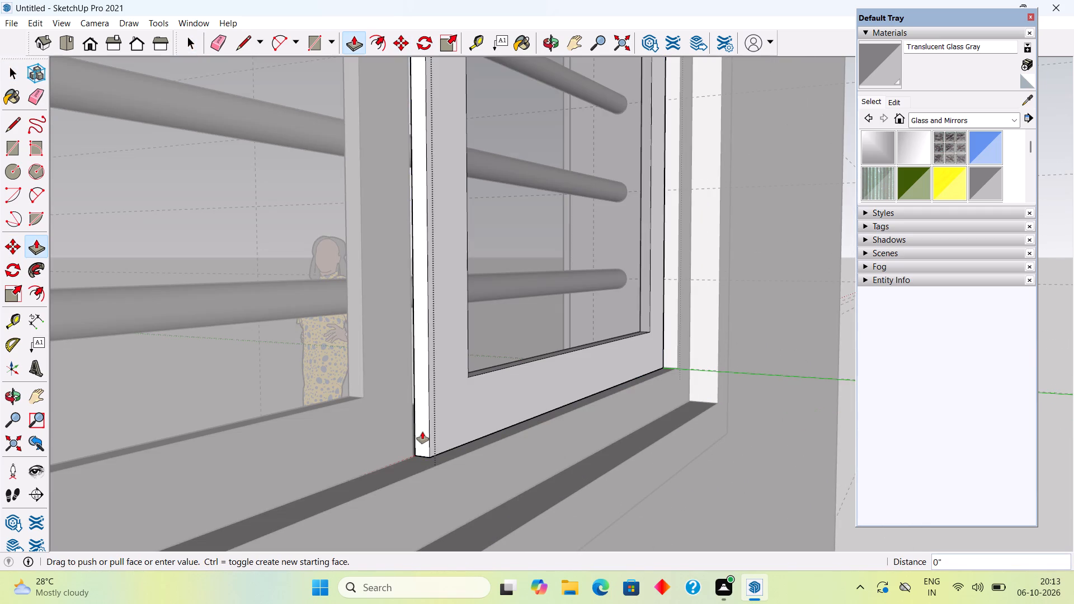
pyautogui.click(414, 376)
pyautogui.press('space')
pyautogui.scroll(-17, 426, 369)
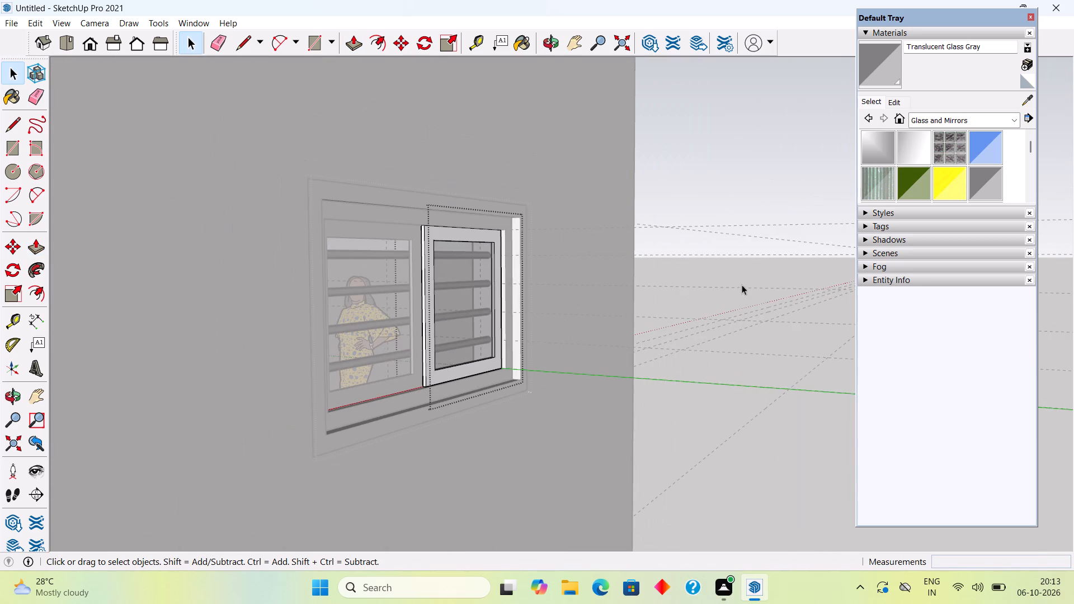
pyautogui.click(781, 164)
pyautogui.moveTo(781, 164); pyautogui.dragTo(707, 231)
# Examine the sliding shutters, bars and frame from both sides of the wall, and the model as a whole.
pyautogui.moveTo(593, 290); pyautogui.dragTo(390, 319, button='middle')
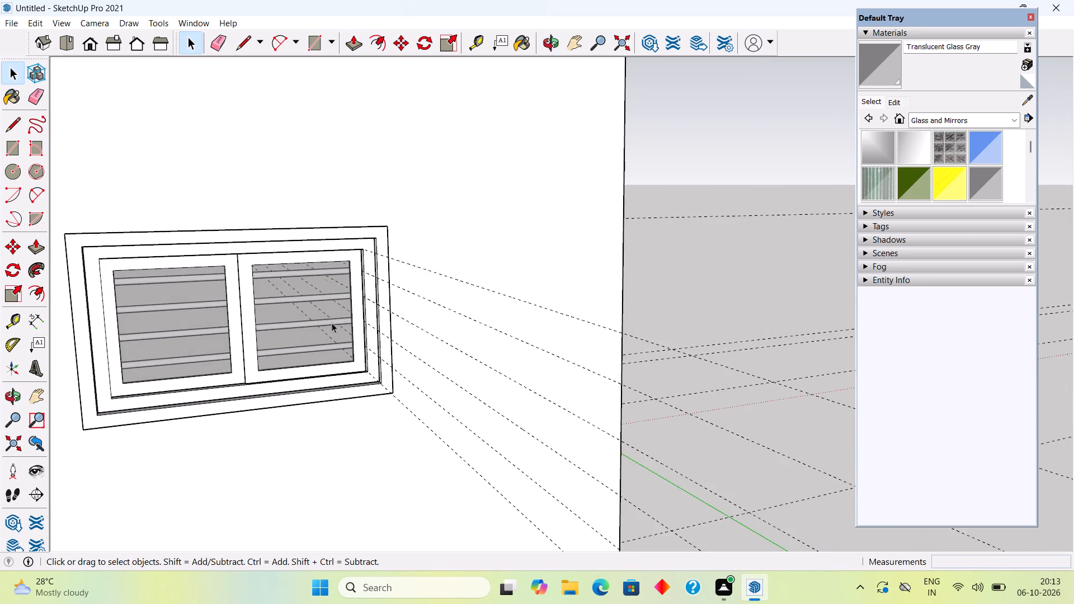
pyautogui.scroll(16, 349, 365)
pyautogui.scroll(-13, 380, 349)
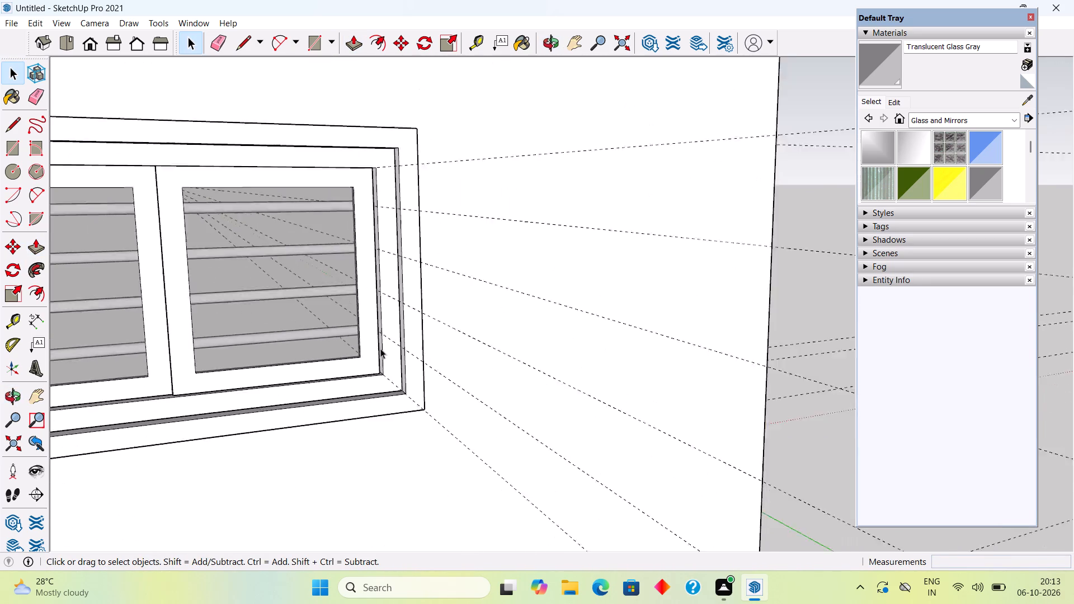
pyautogui.scroll(-7, 380, 348)
pyautogui.press('space')
pyautogui.moveTo(649, 290); pyautogui.dragTo(27, 464, button='middle')
pyautogui.moveTo(601, 341); pyautogui.dragTo(208, 299, button='middle')
pyautogui.moveTo(849, 277); pyautogui.dragTo(718, 277, button='middle')
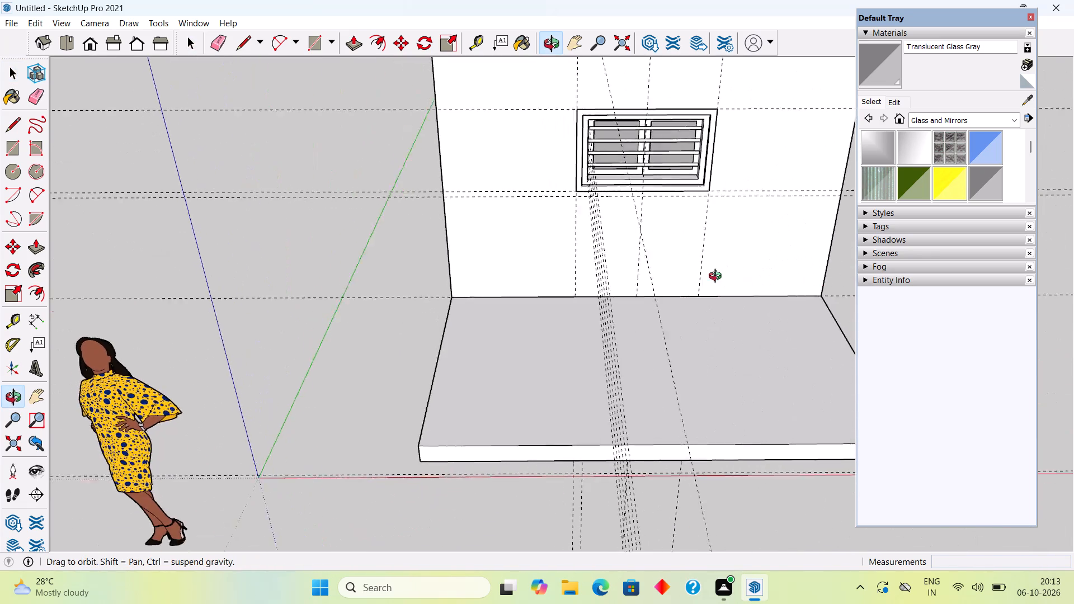
pyautogui.moveTo(718, 277); pyautogui.dragTo(701, 271, button='middle')
pyautogui.scroll(10, 677, 207)
pyautogui.scroll(-8, 677, 185)
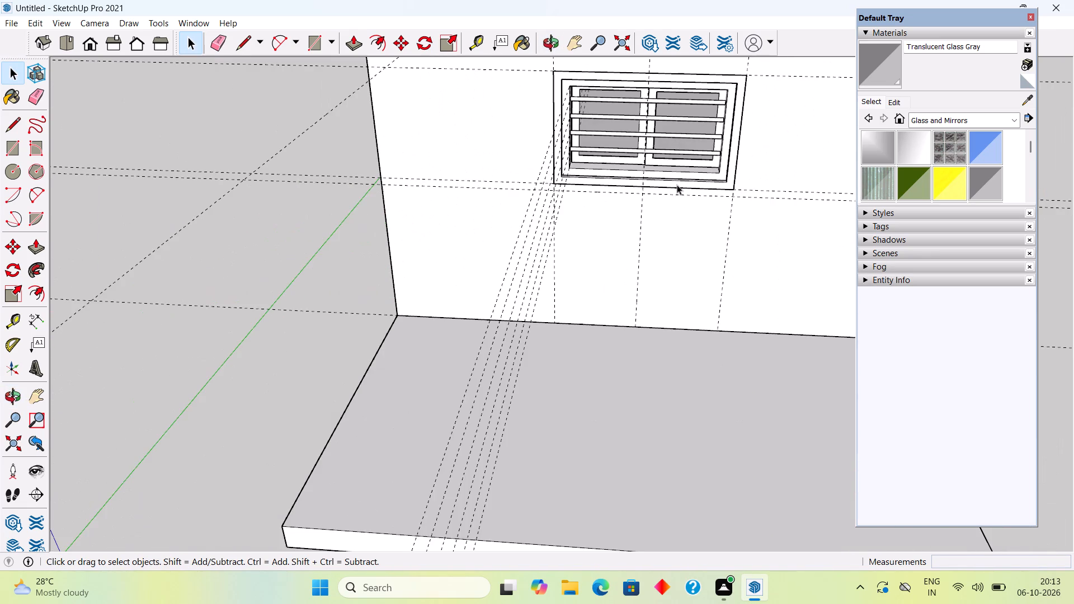
pyautogui.moveTo(677, 185); pyautogui.dragTo(687, 190, button='middle')
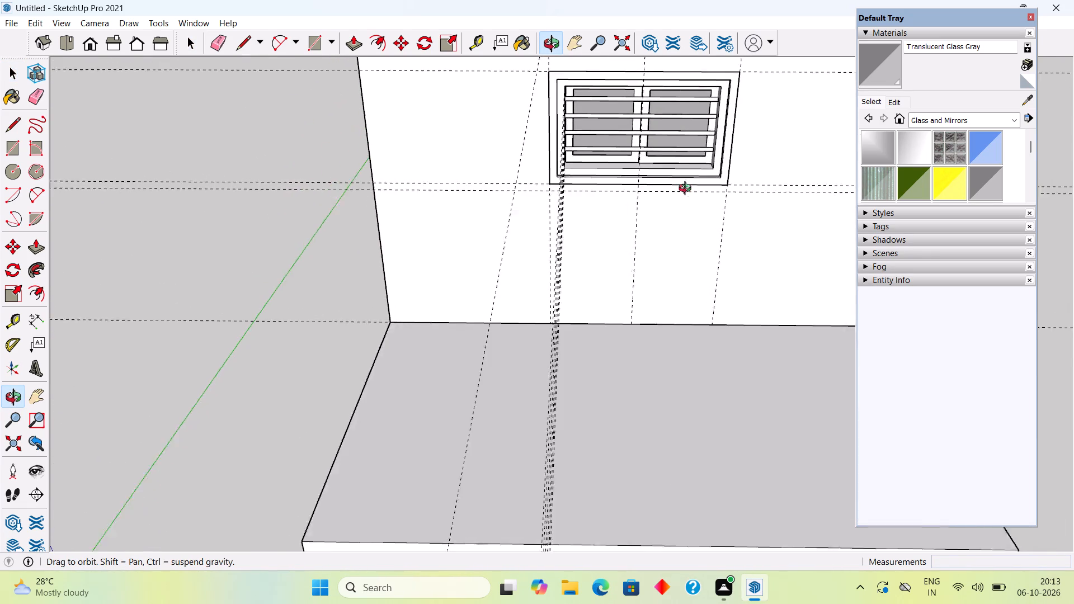
pyautogui.moveTo(687, 190); pyautogui.dragTo(663, 199, button='middle')
pyautogui.scroll(-8, 627, 281)
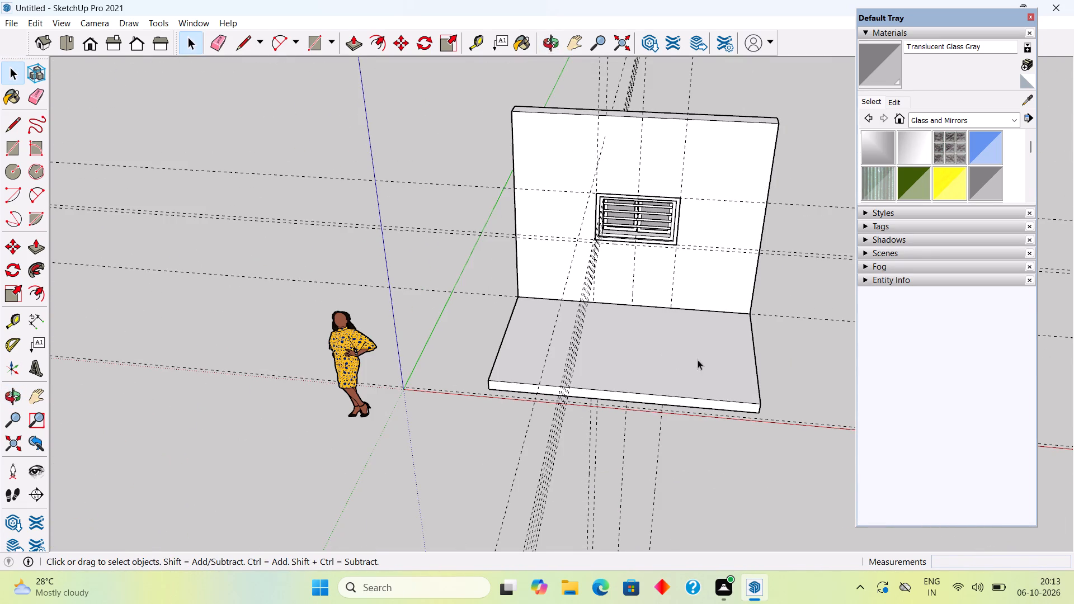
pyautogui.moveTo(756, 347); pyautogui.dragTo(805, 299, button='middle')
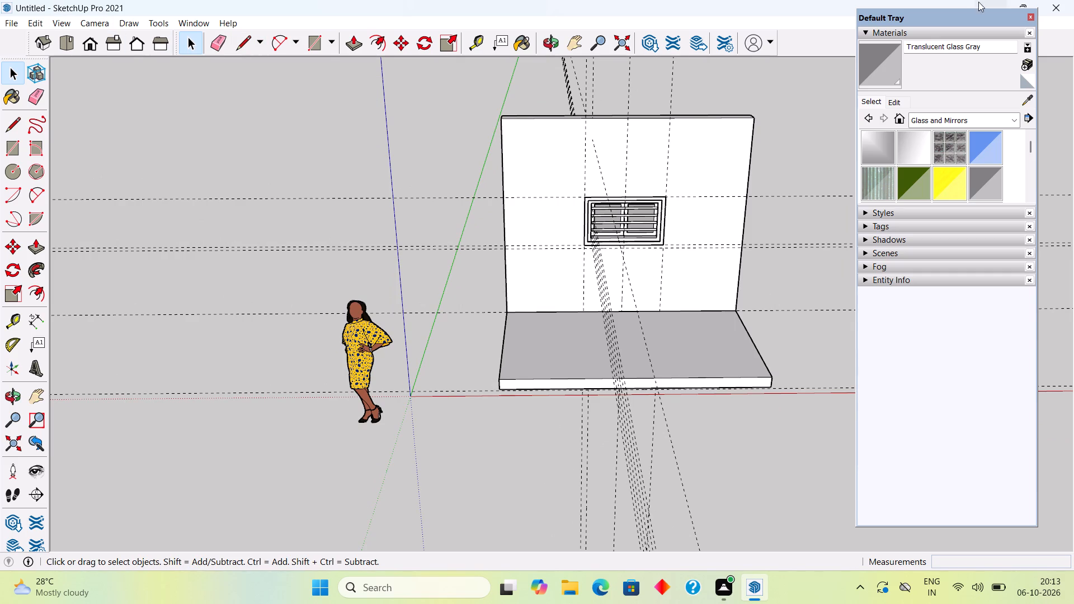
# Delete all guide lines from the model.
pyautogui.click(37, 23)
pyautogui.click(79, 148)
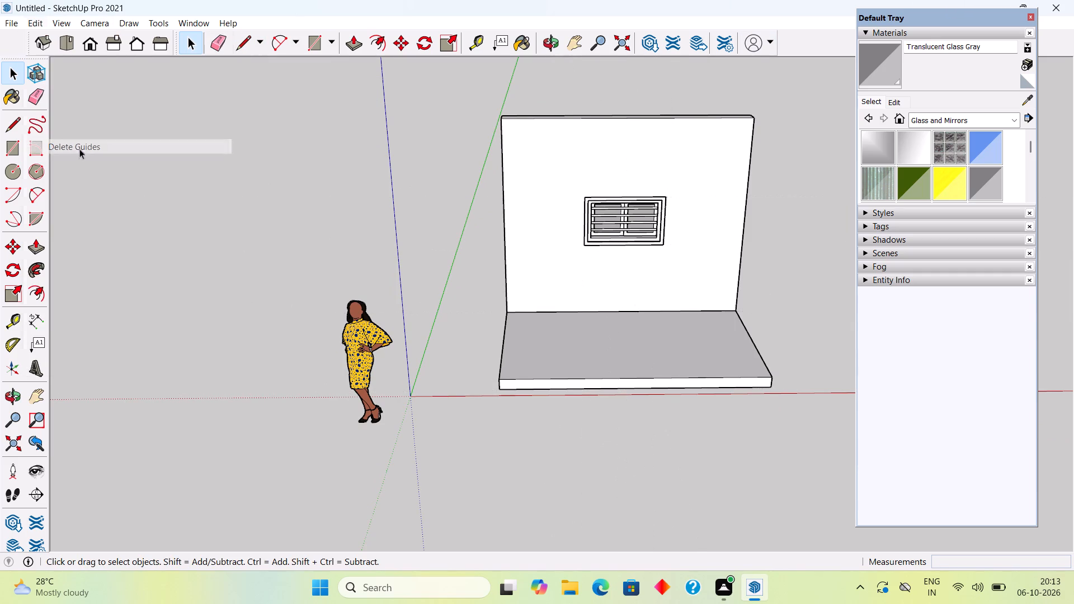
# Extrude the outer window frame's front face 1" outward from the wall with Push/Pull.
pyautogui.scroll(6, 713, 204)
pyautogui.scroll(1, 611, 234)
pyautogui.moveTo(610, 229); pyautogui.dragTo(607, 182, button='middle')
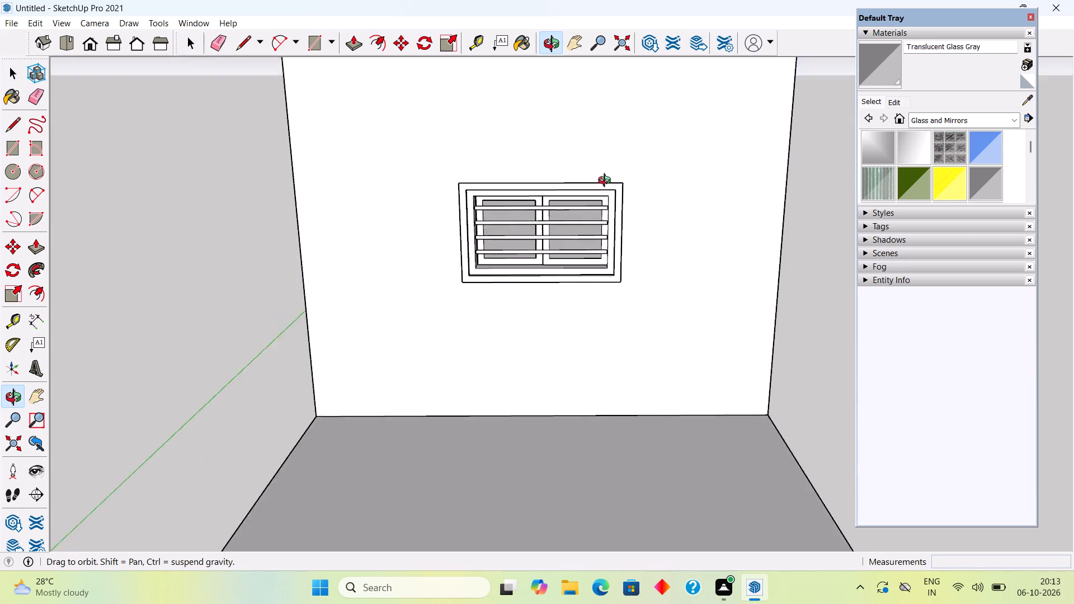
pyautogui.moveTo(607, 182); pyautogui.dragTo(642, 306, button='middle')
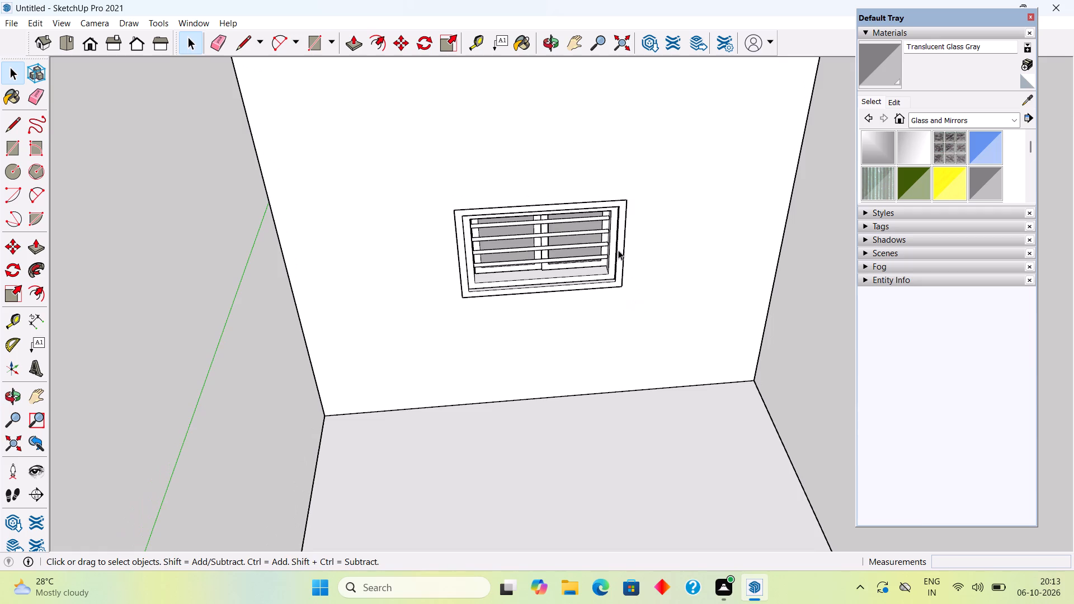
pyautogui.scroll(6, 513, 231)
pyautogui.moveTo(550, 229); pyautogui.dragTo(312, 250, button='middle')
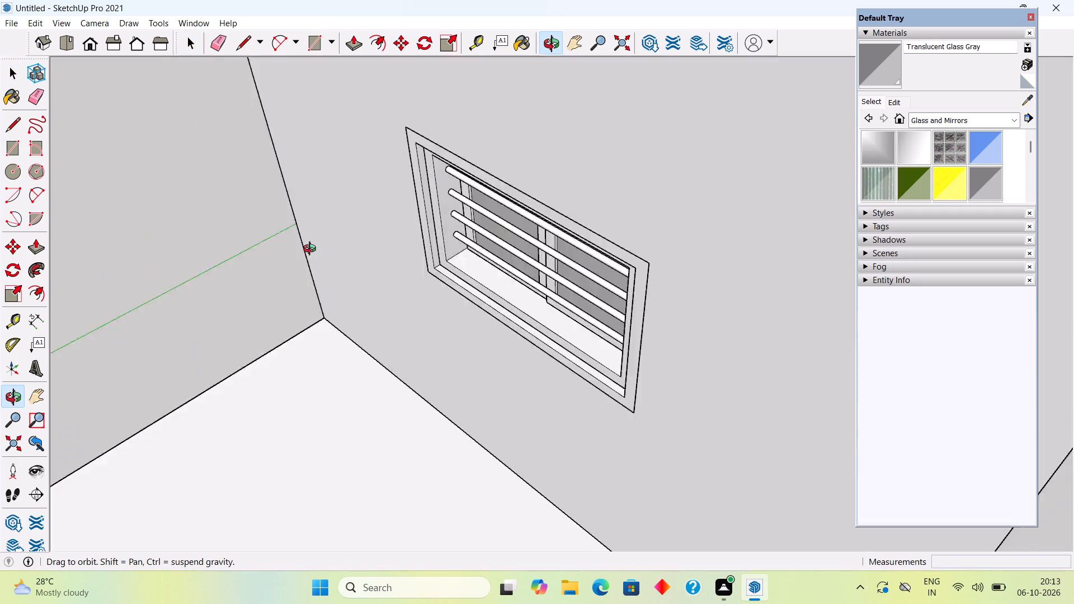
pyautogui.moveTo(312, 250); pyautogui.dragTo(870, 348, button='middle')
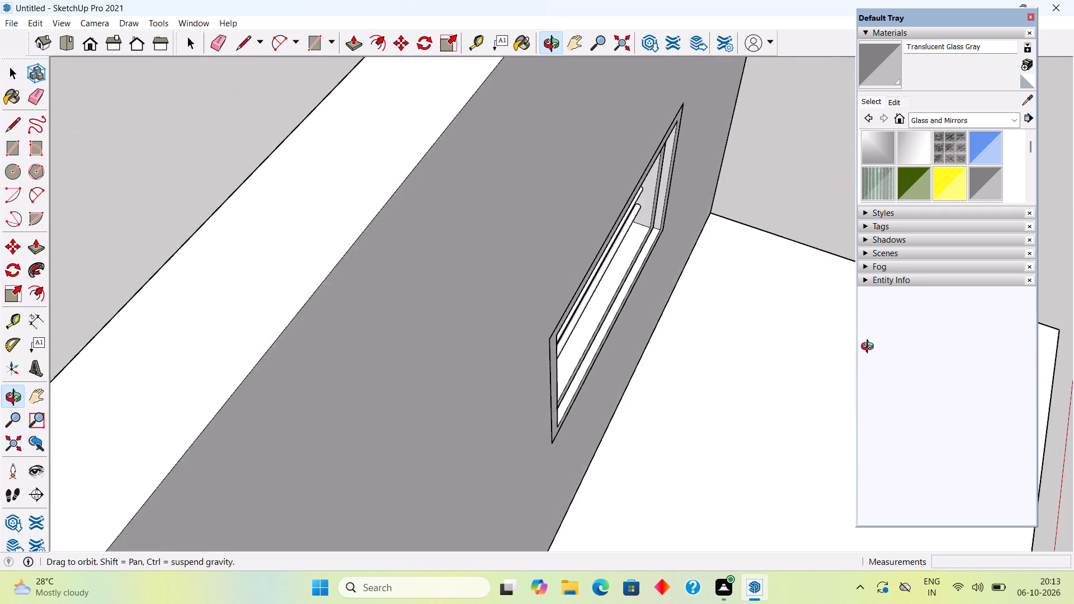
pyautogui.moveTo(870, 348); pyautogui.dragTo(524, 271, button='middle')
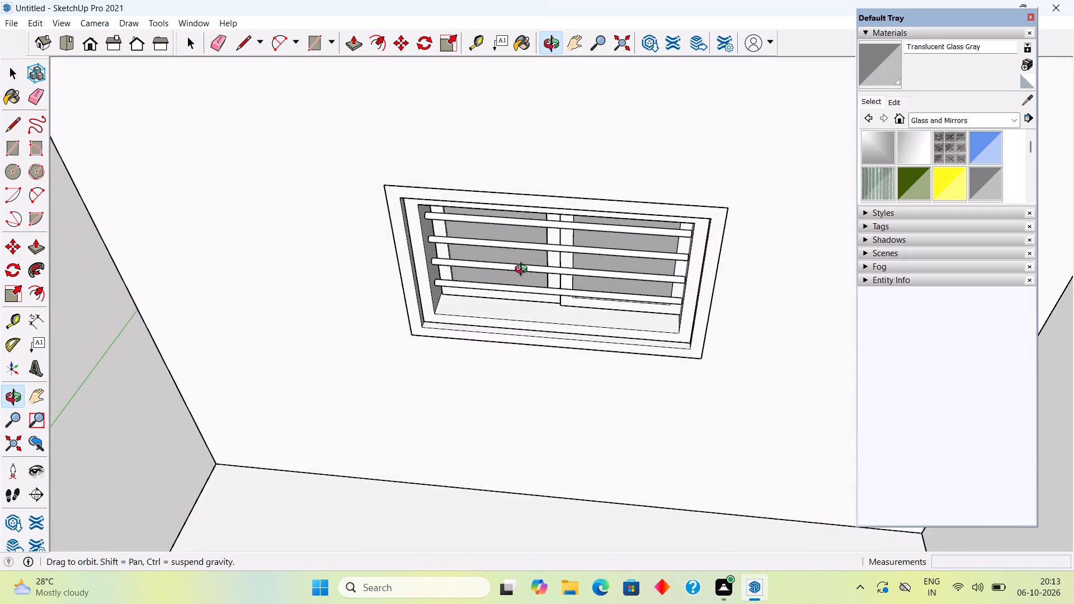
pyautogui.moveTo(524, 271); pyautogui.dragTo(698, 308, button='middle')
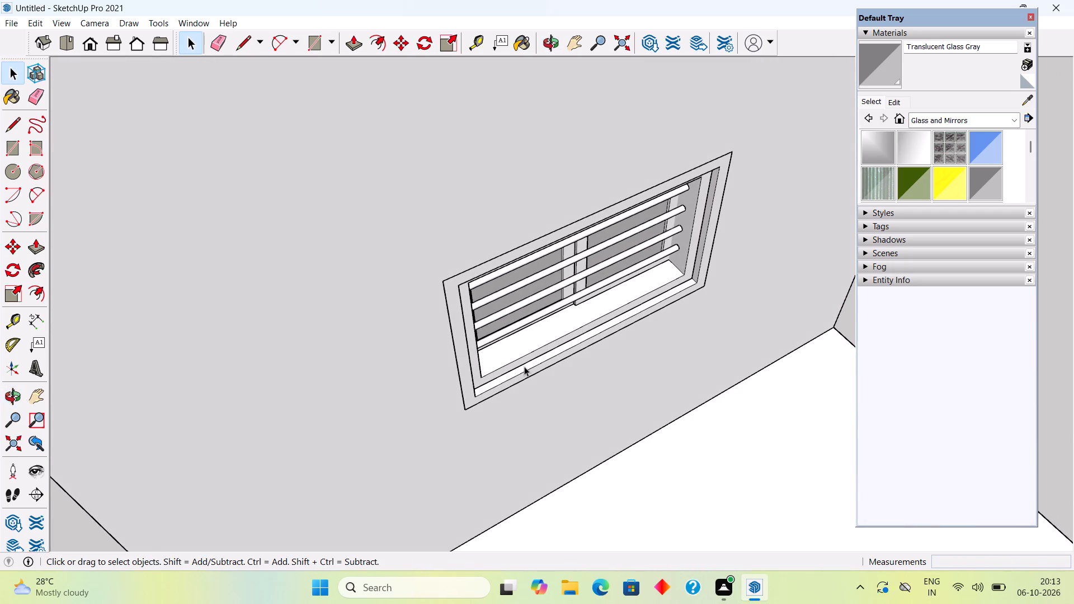
pyautogui.scroll(4, 507, 386)
pyautogui.click(507, 383)
pyautogui.tripleClick(507, 383)
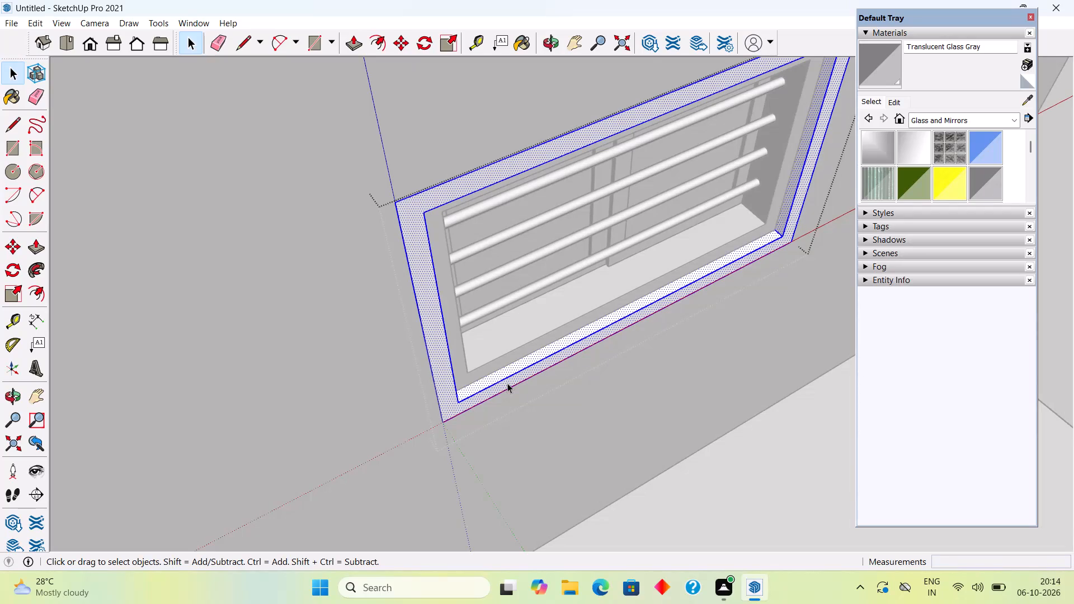
pyautogui.press('p')
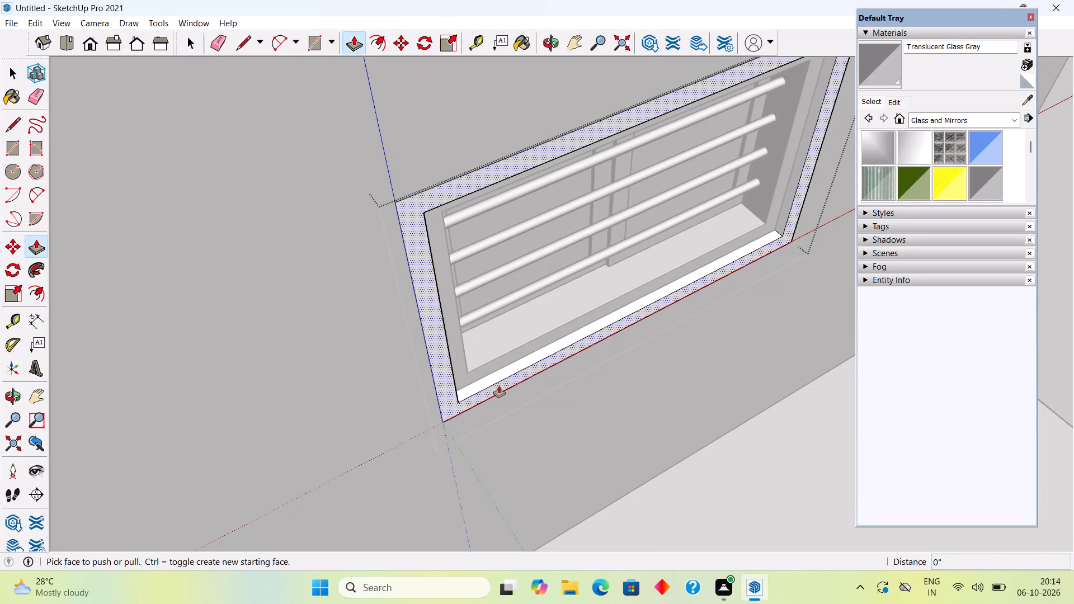
pyautogui.click(499, 386)
pyautogui.press('.')
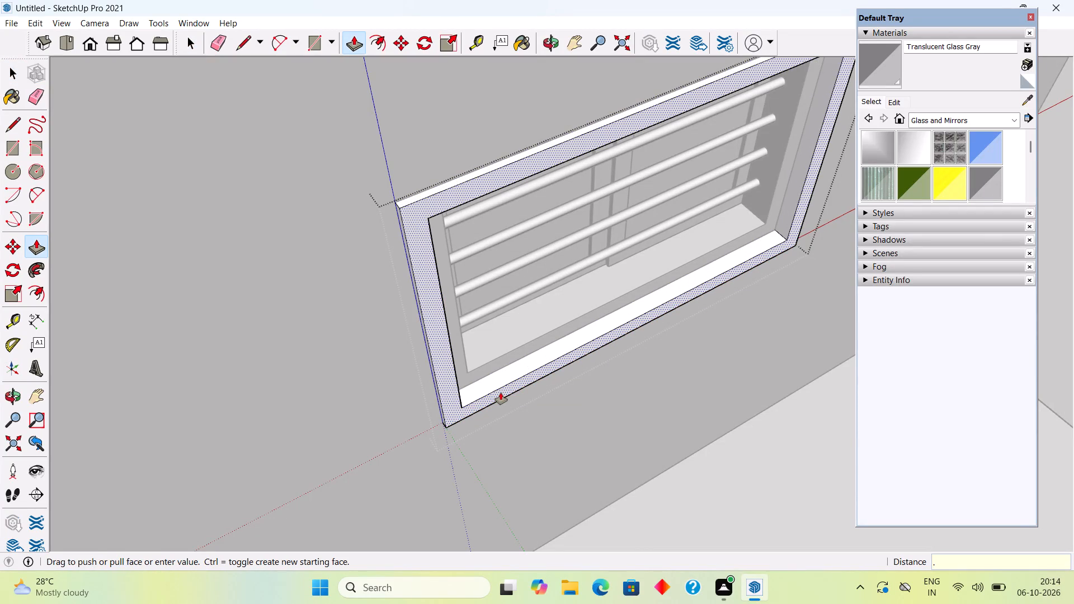
pyautogui.press('BackSpace')
pyautogui.write('1"')
pyautogui.press('Return')
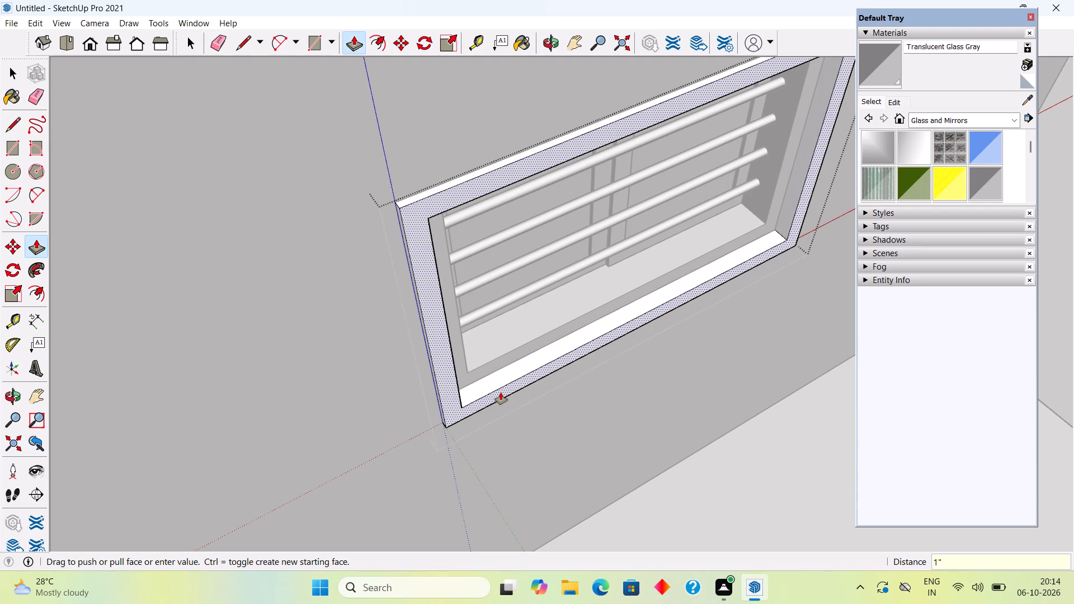
pyautogui.press('space')
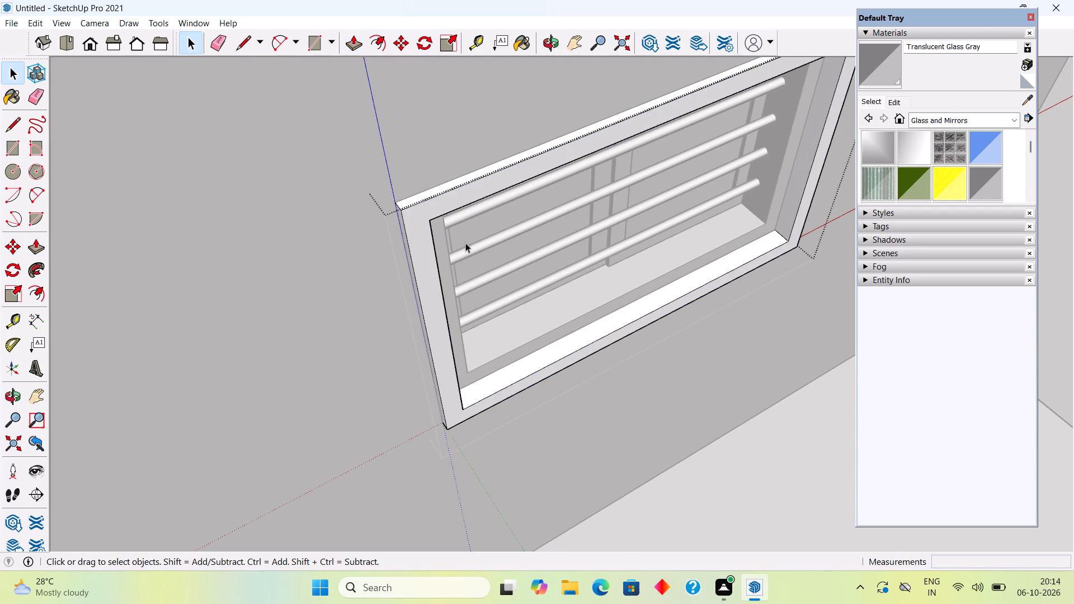
# Draw 2" lines from both inner top corners of the outer frame to its outer side edges, separating the top strip.
pyautogui.scroll(-5, 463, 240)
pyautogui.scroll(-2, 547, 223)
pyautogui.moveTo(533, 130); pyautogui.dragTo(389, 73, button='middle')
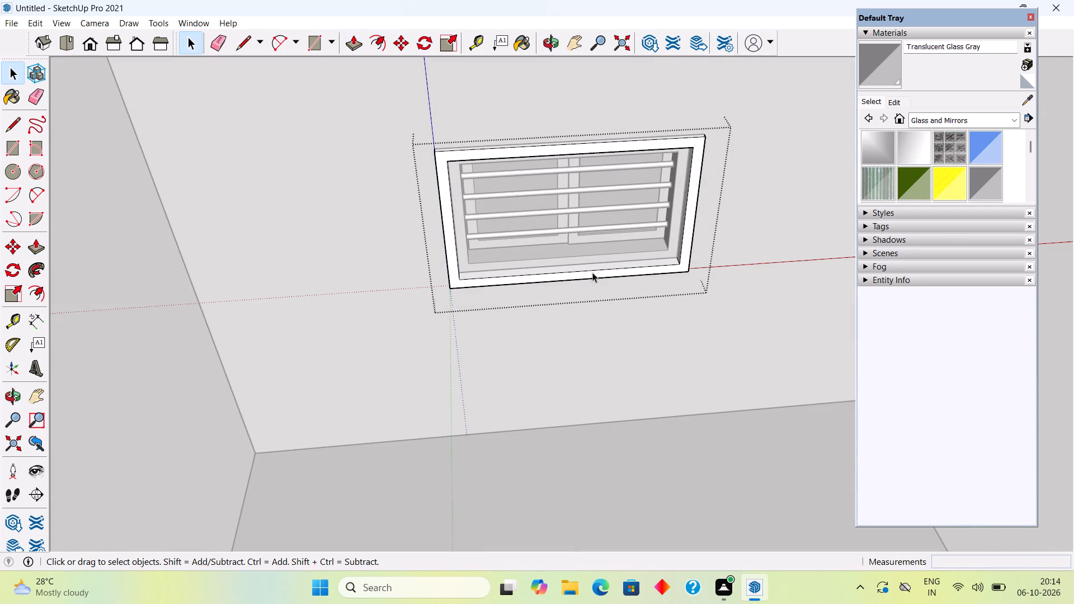
pyautogui.moveTo(577, 201); pyautogui.dragTo(560, 120, button='middle')
pyautogui.scroll(5, 739, 116)
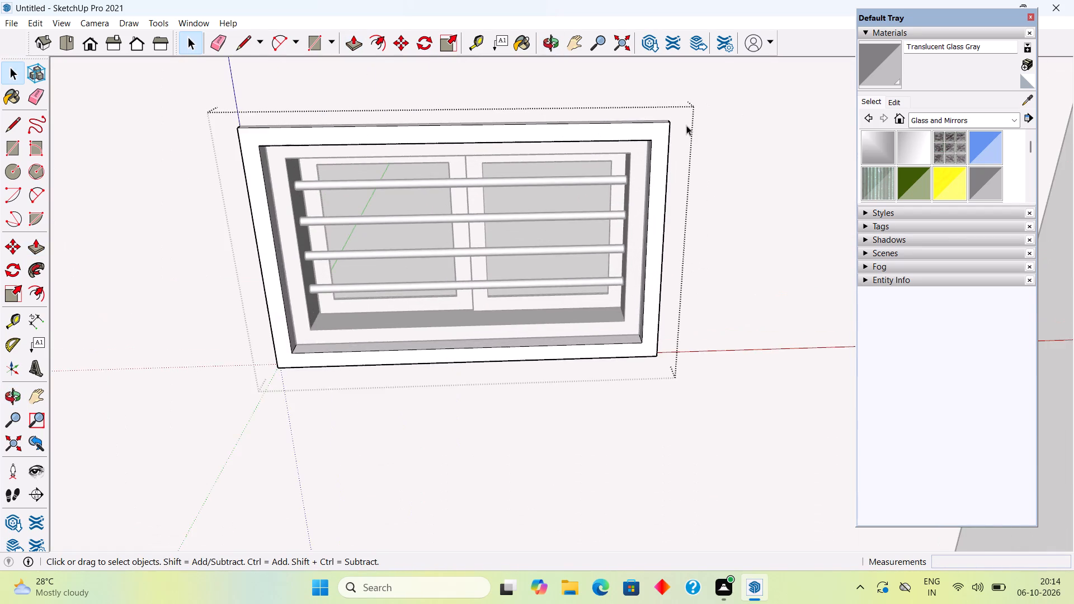
pyautogui.scroll(1, 684, 125)
pyautogui.press('l')
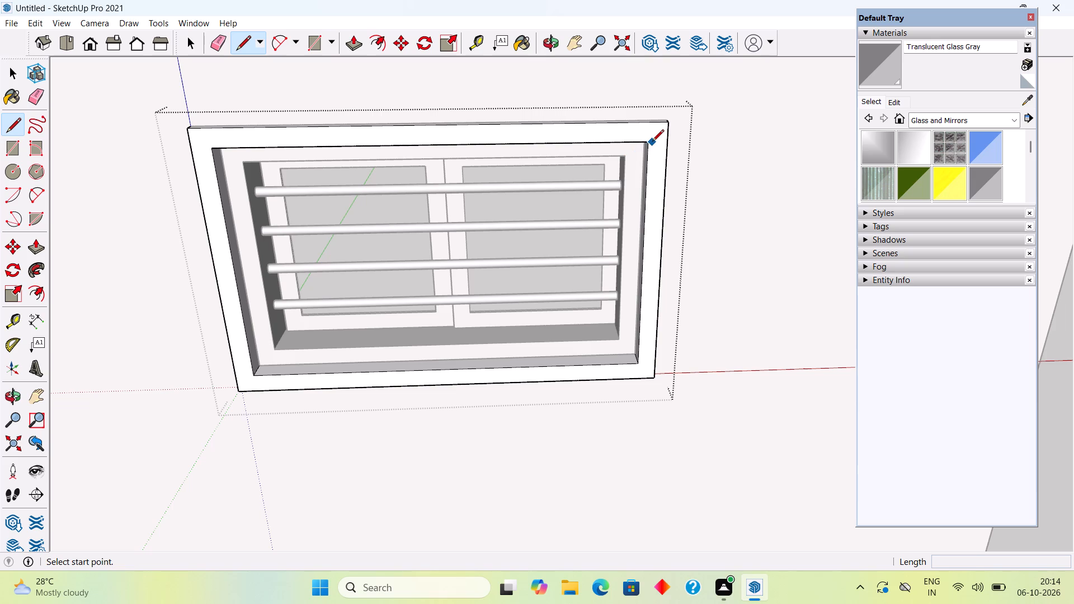
pyautogui.click(651, 142)
pyautogui.click(667, 143)
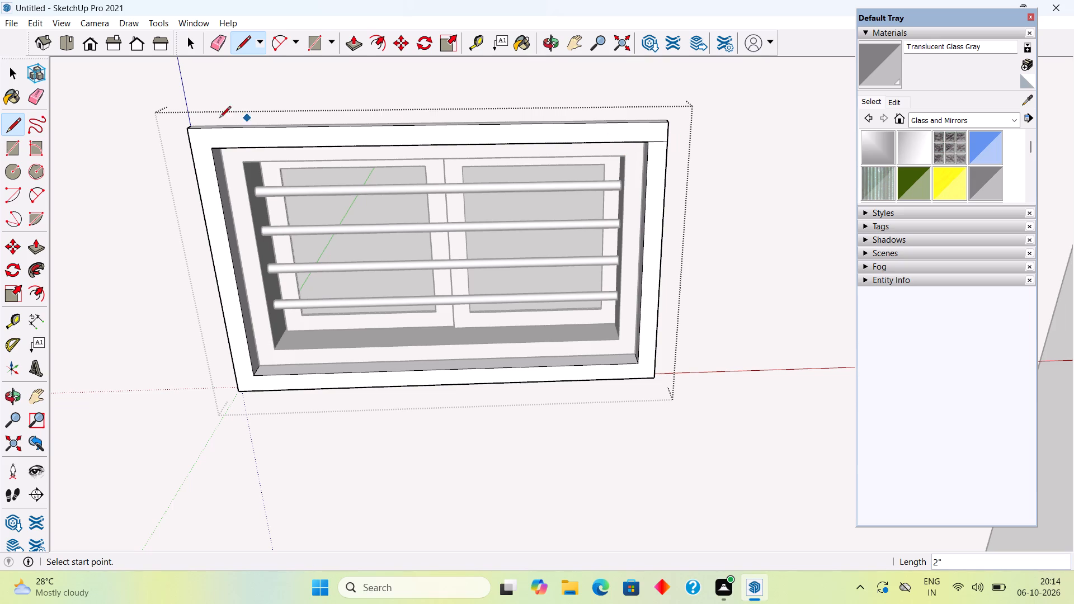
pyautogui.click(194, 146)
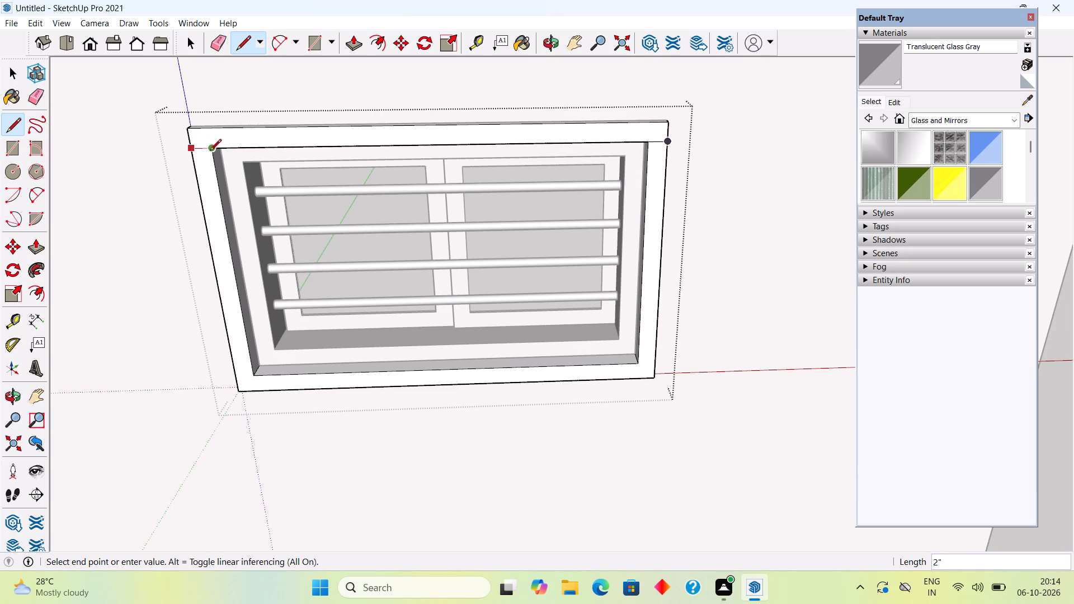
pyautogui.click(210, 151)
pyautogui.press('space')
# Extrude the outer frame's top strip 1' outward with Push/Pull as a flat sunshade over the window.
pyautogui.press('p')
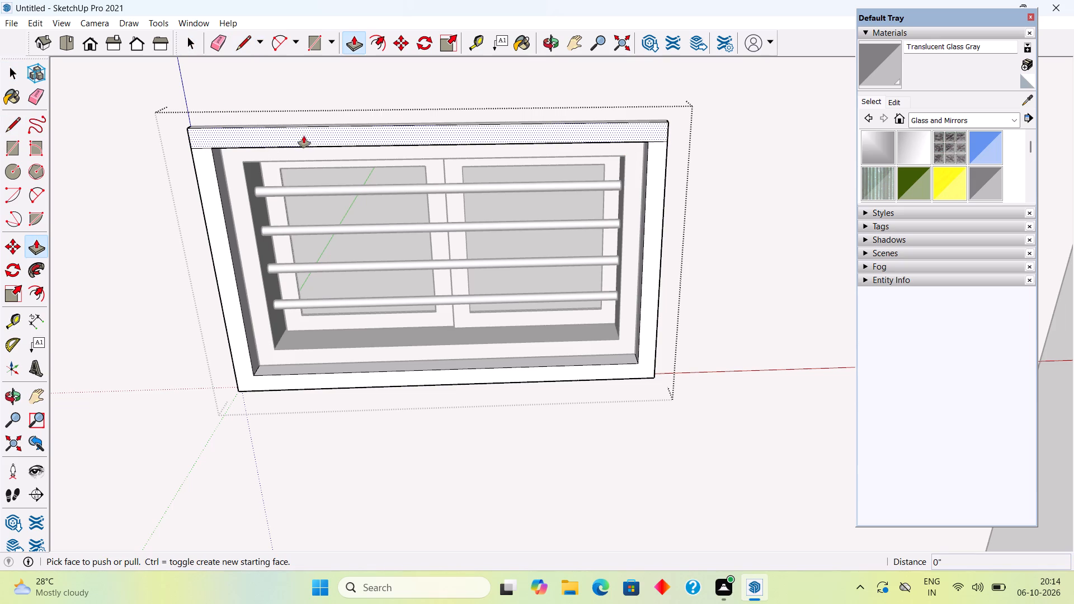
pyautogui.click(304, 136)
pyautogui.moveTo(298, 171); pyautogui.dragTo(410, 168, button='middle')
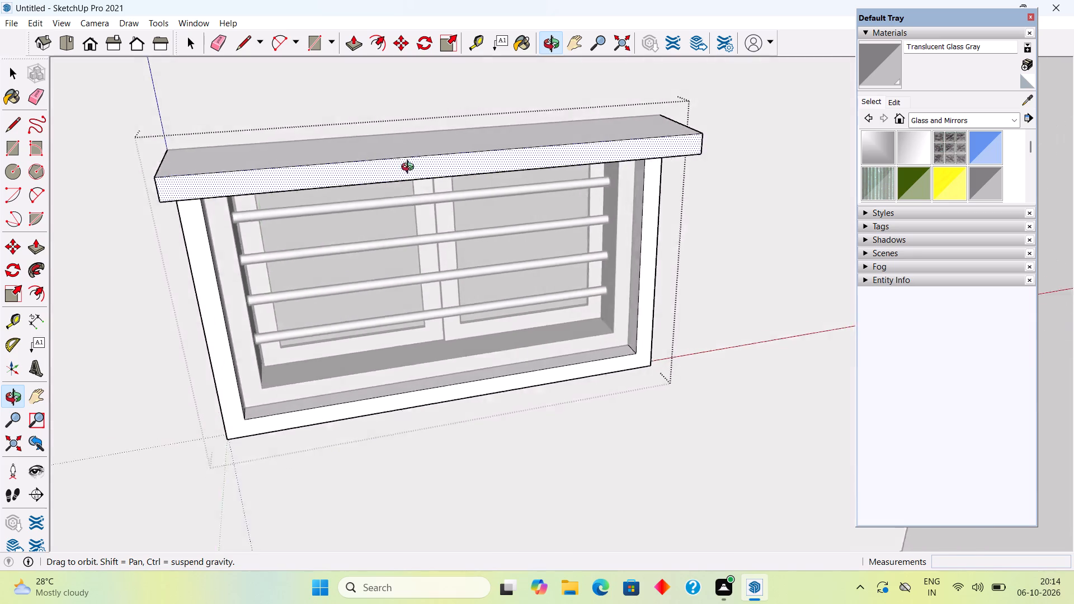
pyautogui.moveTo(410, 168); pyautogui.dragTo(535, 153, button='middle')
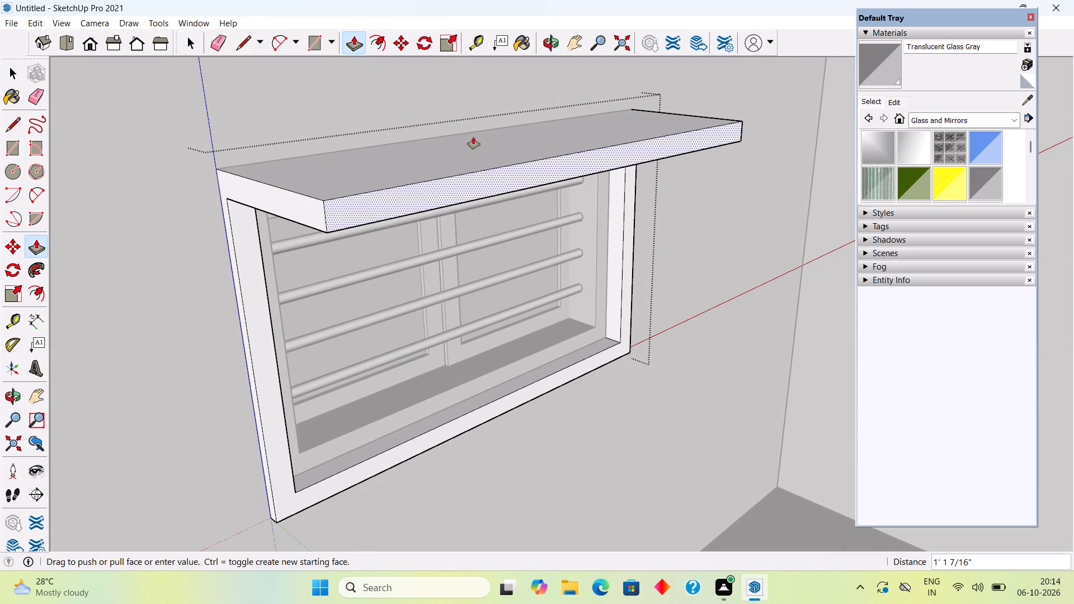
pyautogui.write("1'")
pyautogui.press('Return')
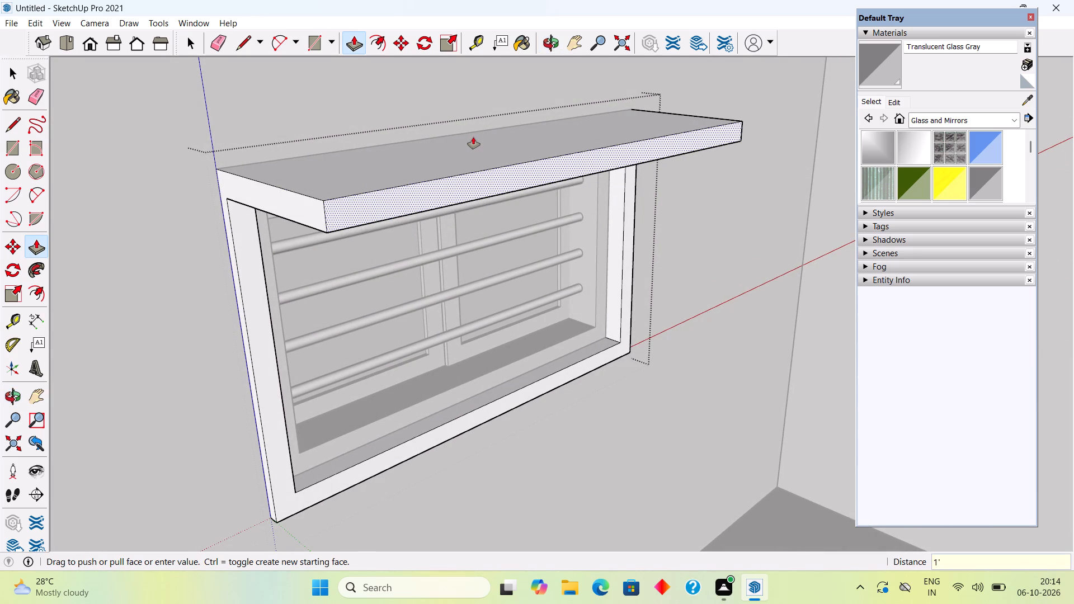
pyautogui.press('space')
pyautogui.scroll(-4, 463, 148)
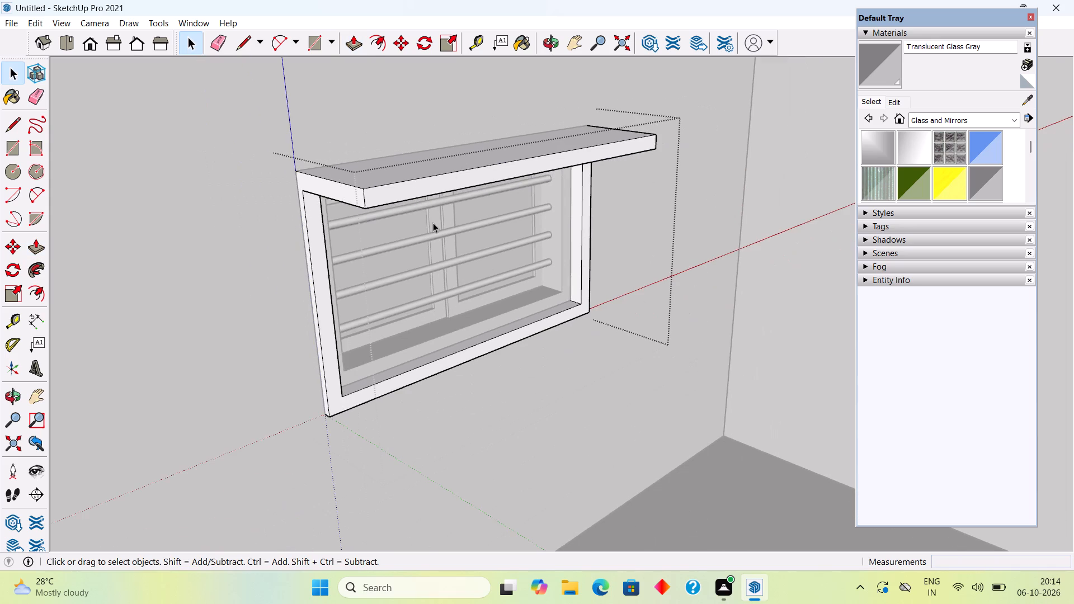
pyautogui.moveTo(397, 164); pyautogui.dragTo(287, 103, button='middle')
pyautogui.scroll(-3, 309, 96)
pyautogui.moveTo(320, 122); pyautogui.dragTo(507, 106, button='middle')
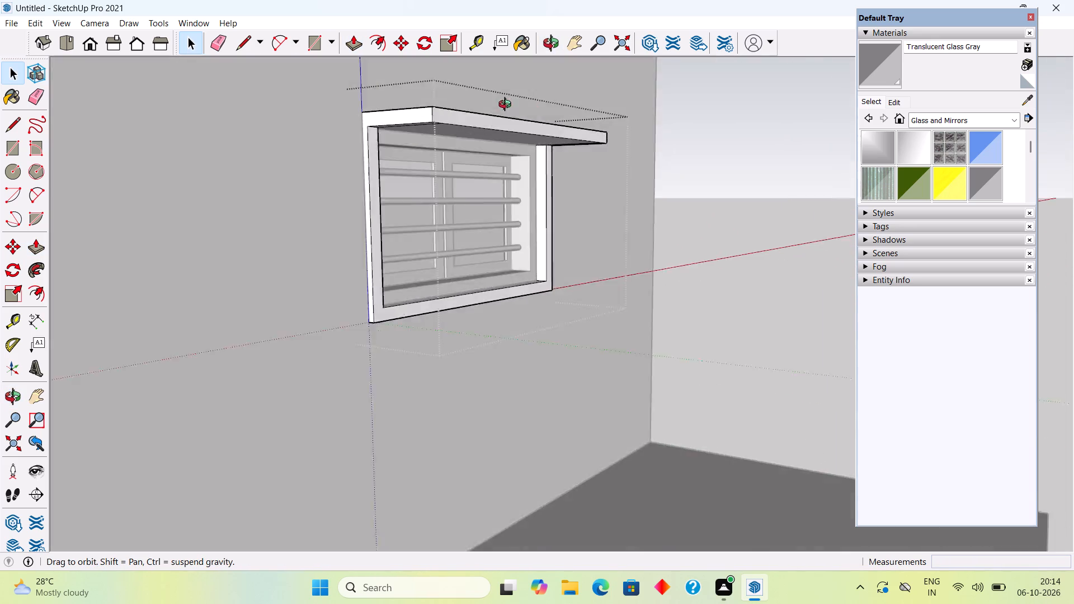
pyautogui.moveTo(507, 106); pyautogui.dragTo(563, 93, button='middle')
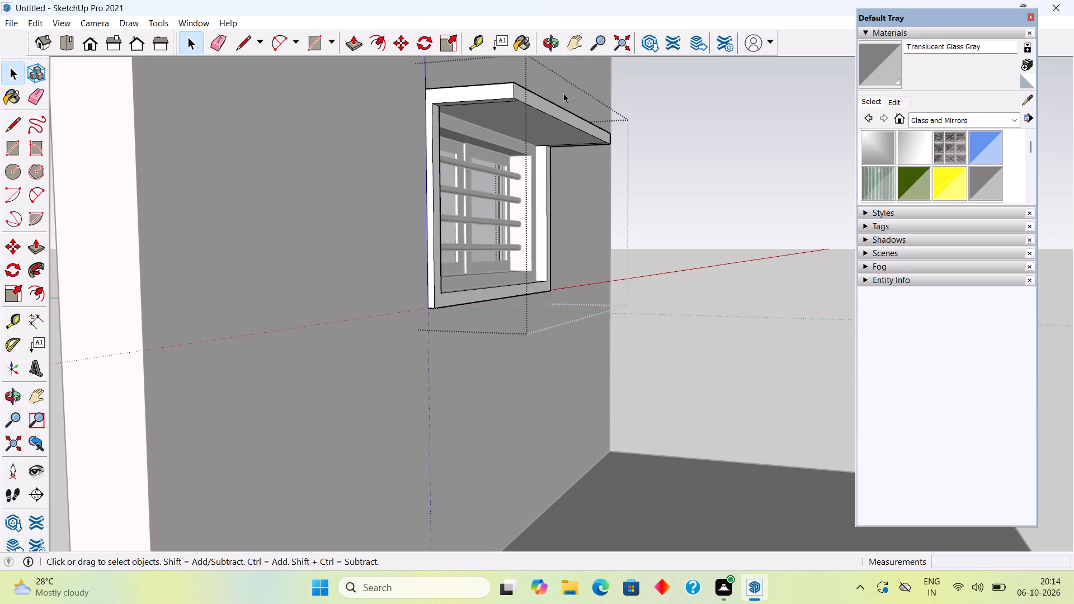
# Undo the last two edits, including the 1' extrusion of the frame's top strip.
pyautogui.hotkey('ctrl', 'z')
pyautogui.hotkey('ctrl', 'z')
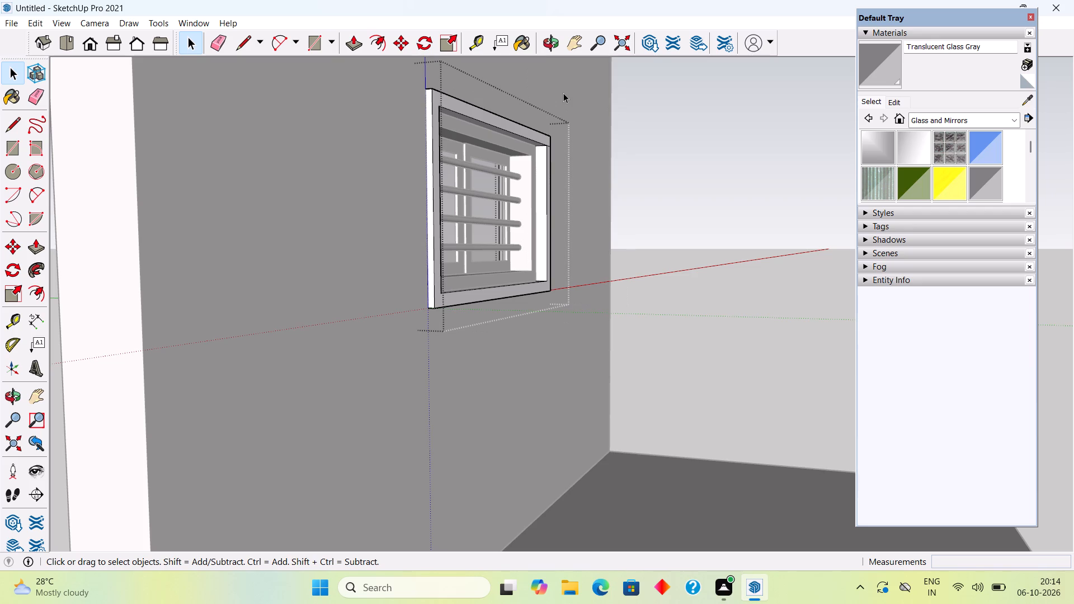
# Place a guide 9" outward from the wall, parallel to the outer frame's top edge at the wall face.
pyautogui.moveTo(409, 142); pyautogui.dragTo(414, 248, button='middle')
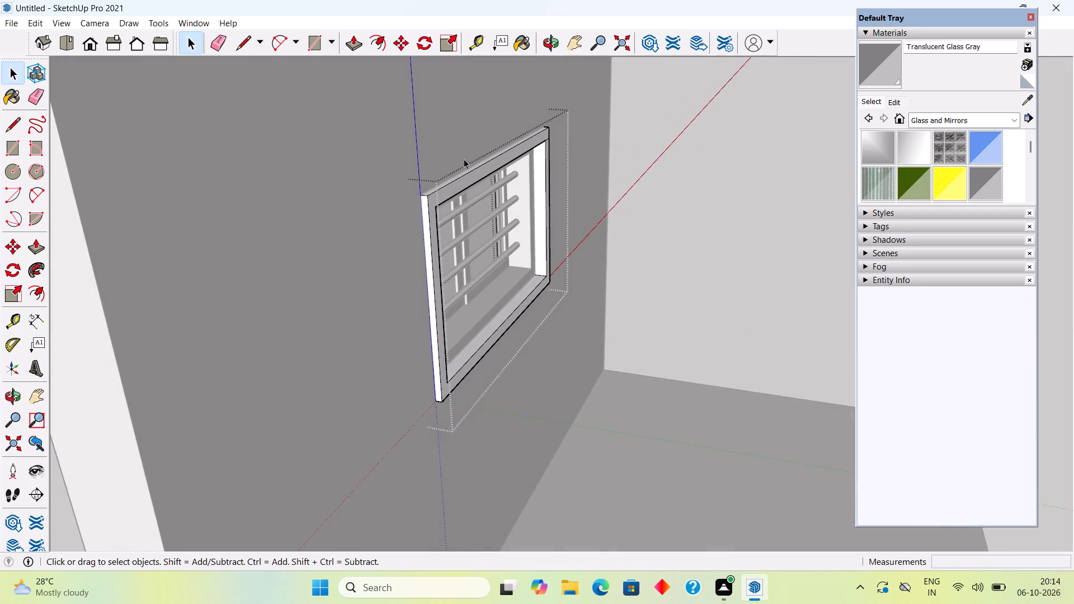
pyautogui.scroll(10, 464, 159)
pyautogui.moveTo(484, 226); pyautogui.dragTo(544, 163, button='middle')
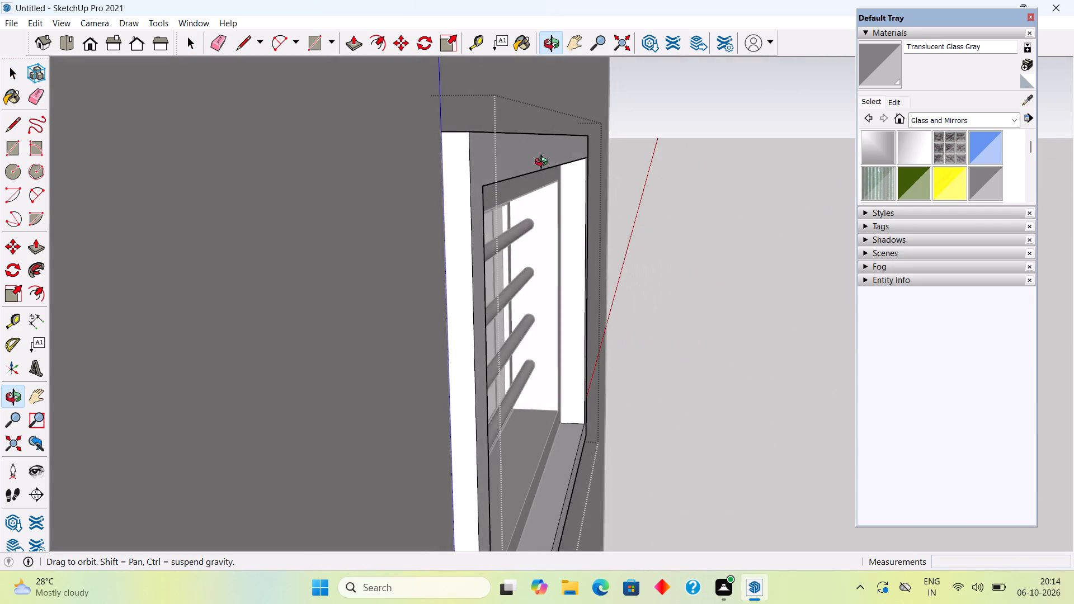
pyautogui.moveTo(544, 163); pyautogui.dragTo(549, 153, button='middle')
pyautogui.press('t')
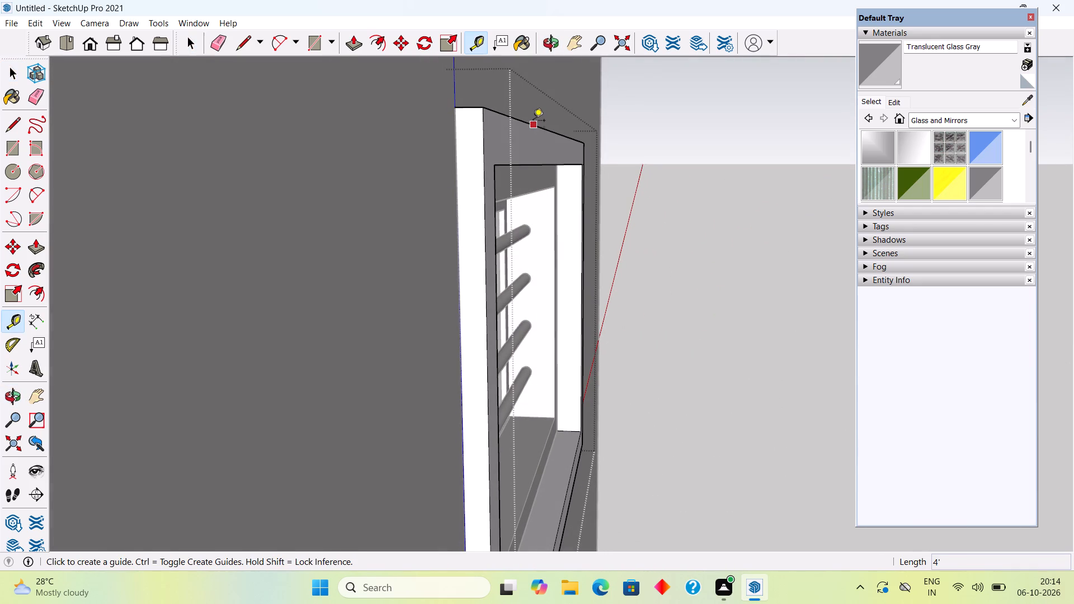
pyautogui.click(533, 121)
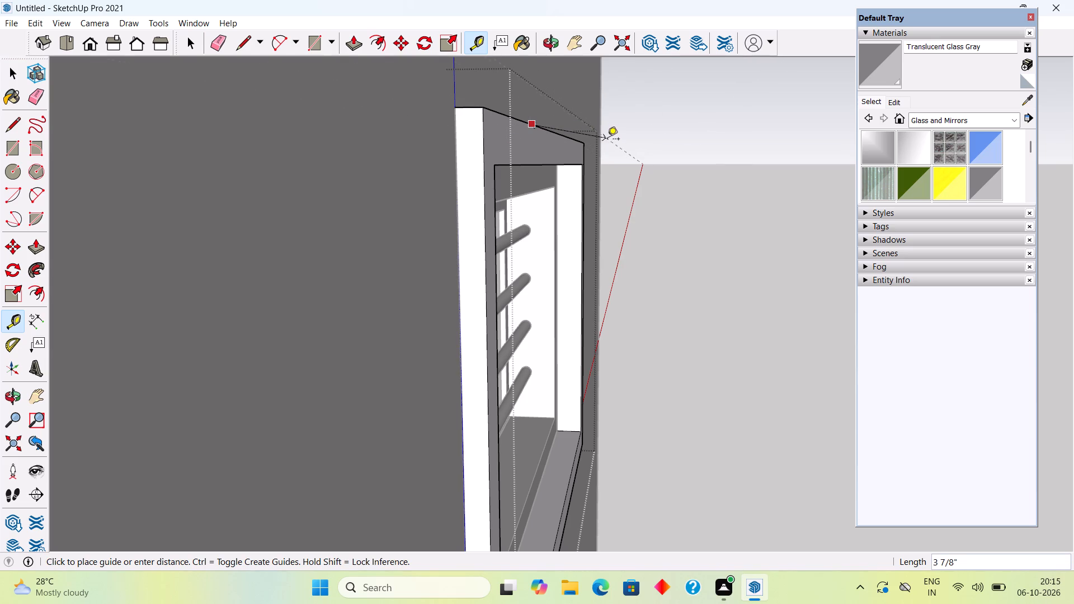
pyautogui.moveTo(595, 159); pyautogui.dragTo(534, 195, button='middle')
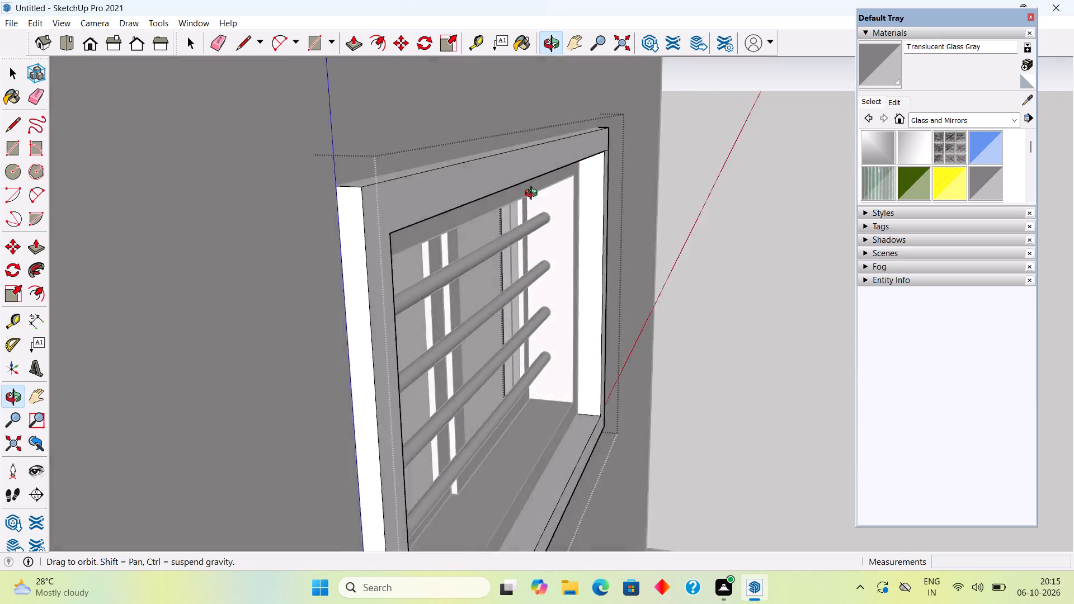
pyautogui.moveTo(534, 195); pyautogui.dragTo(456, 236, button='middle')
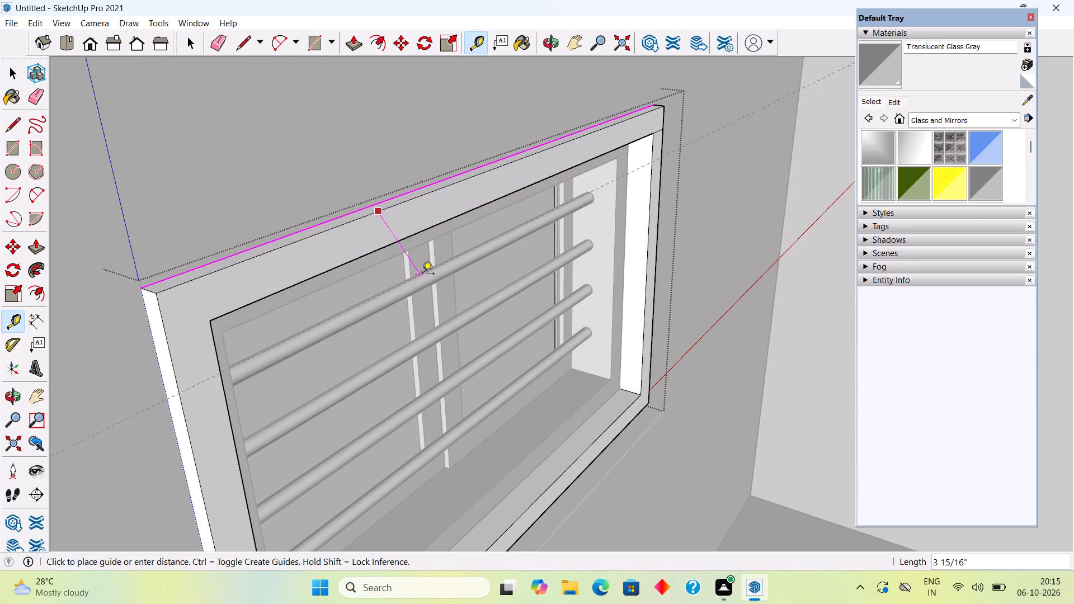
pyautogui.moveTo(432, 256); pyautogui.dragTo(580, 215, button='middle')
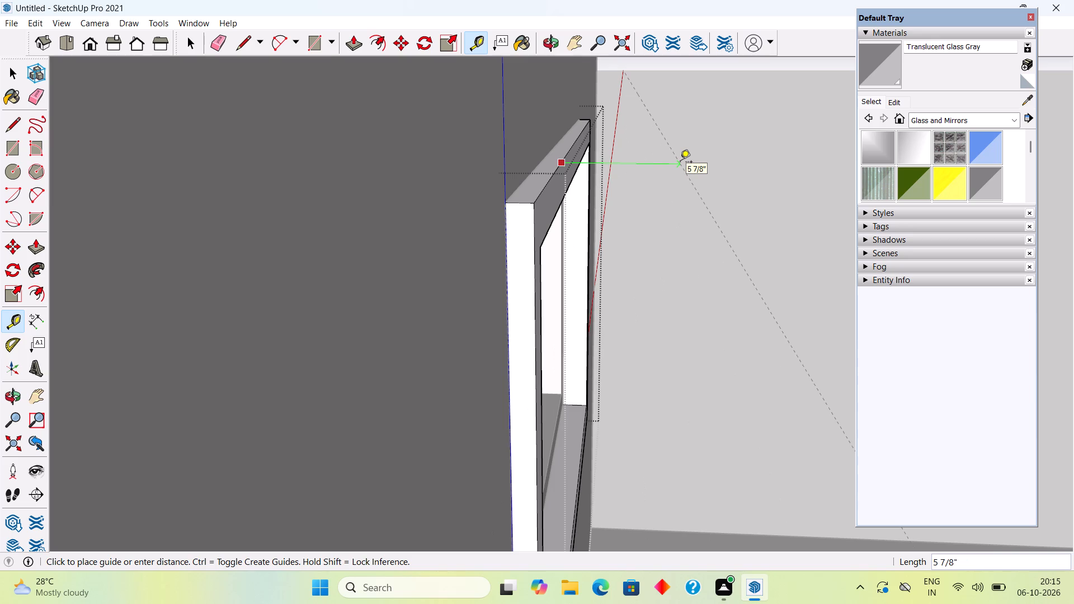
pyautogui.write('9"')
pyautogui.press('Return')
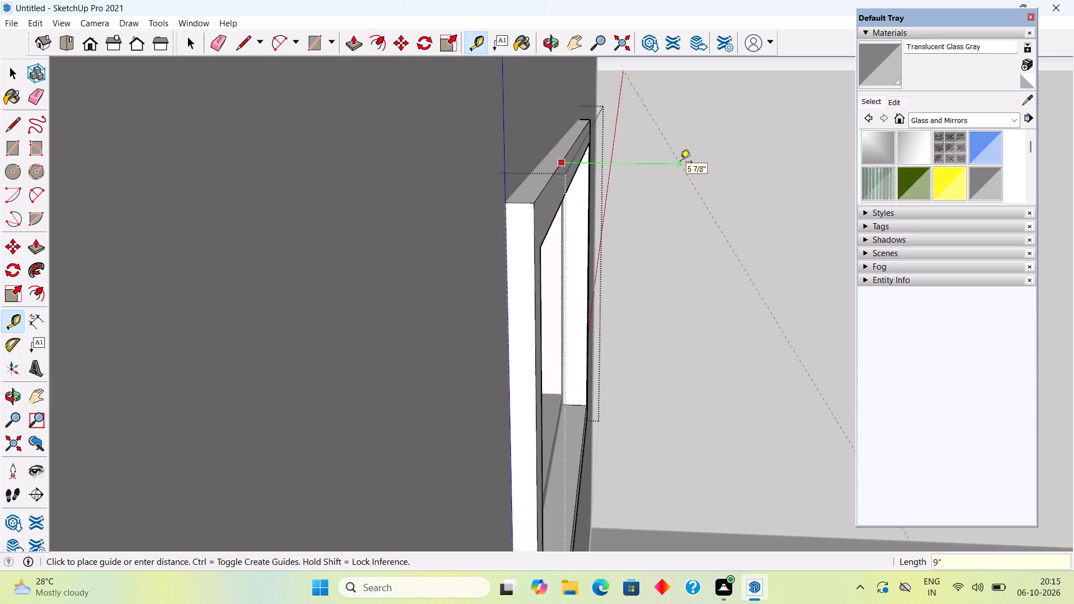
# Place a guide 1" below the existing horizontal guide that runs 9" out from the wall.
pyautogui.scroll(-5, 680, 163)
pyautogui.moveTo(701, 221); pyautogui.dragTo(540, 221, button='middle')
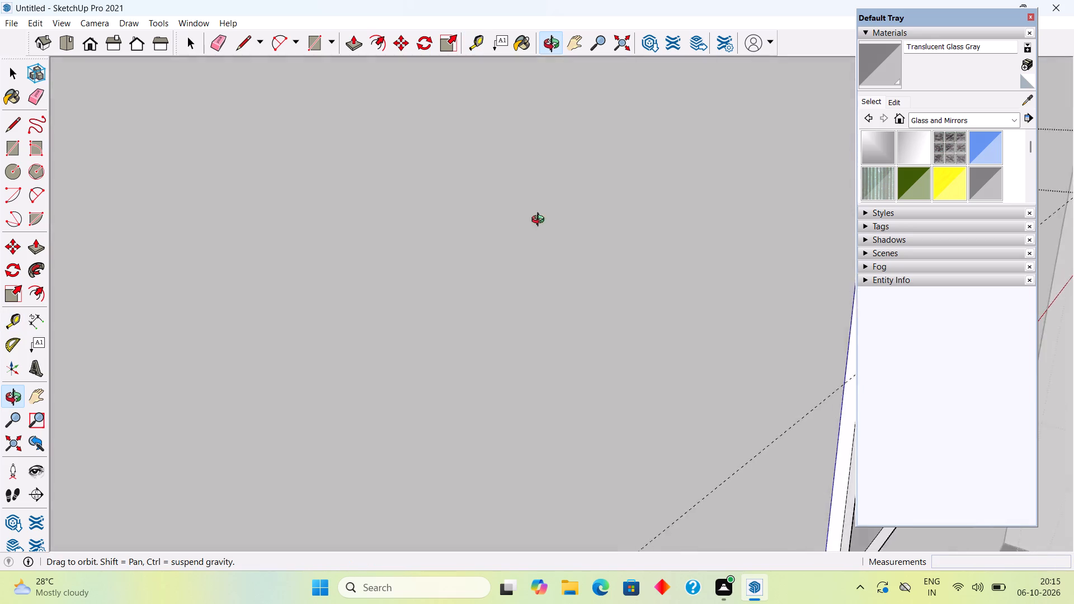
pyautogui.moveTo(540, 221); pyautogui.dragTo(657, 171, button='middle')
pyautogui.scroll(-1, 657, 171)
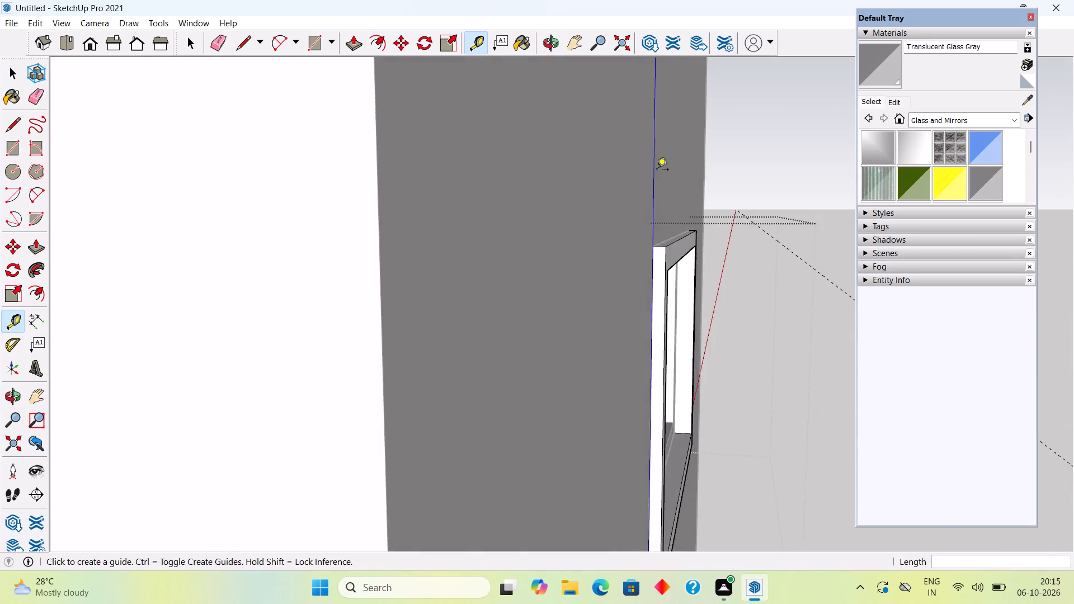
pyautogui.scroll(-2, 657, 171)
pyautogui.click(760, 230)
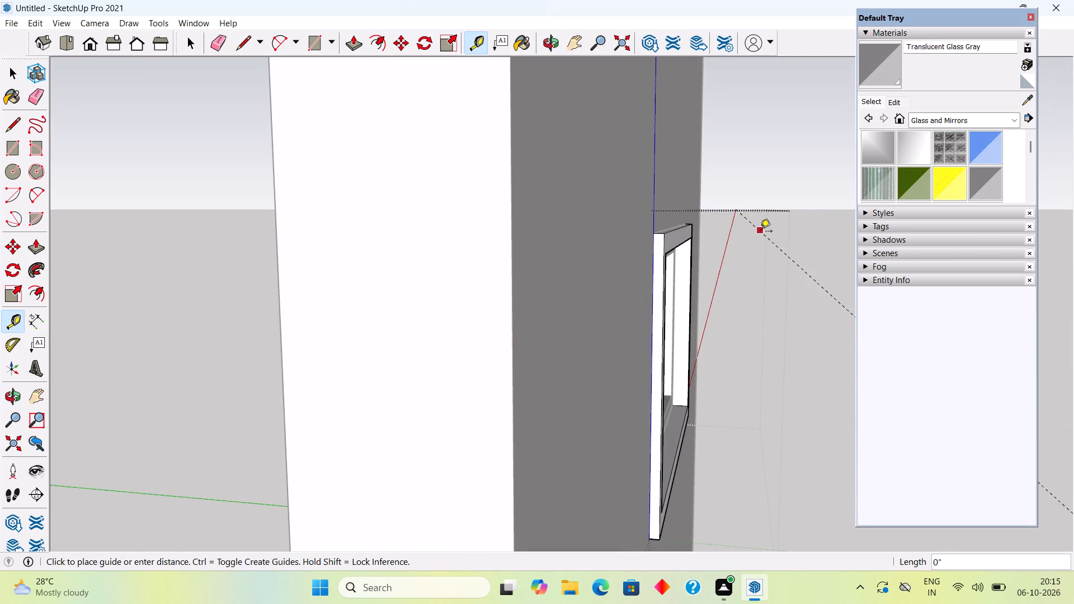
pyautogui.write('1"')
pyautogui.press('Return')
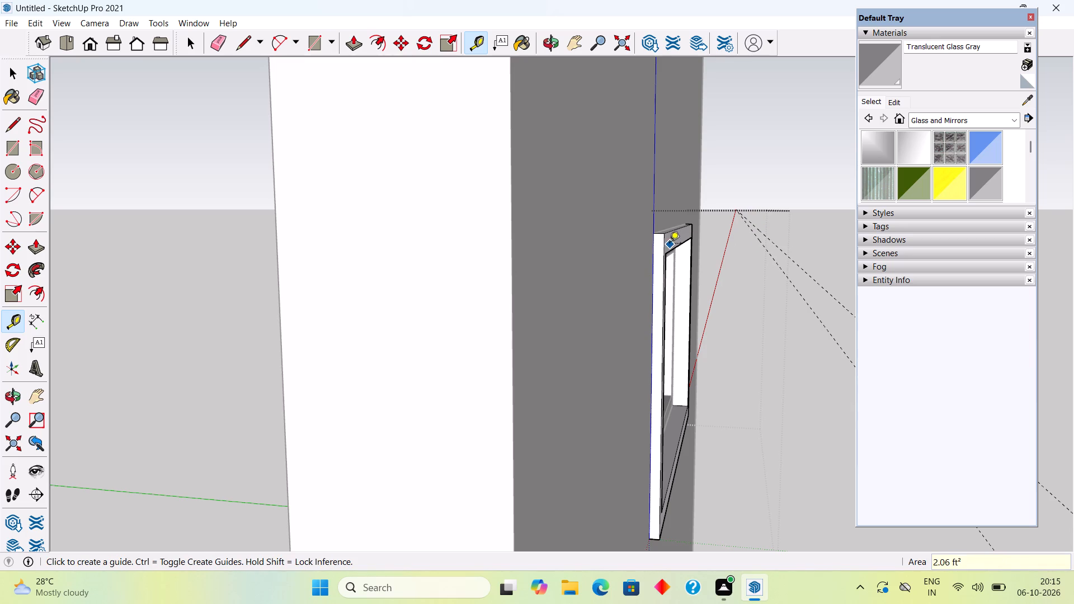
pyautogui.press('space')
# Place a guide along the outer frame's top side edge, perpendicular to the wall, plus a parallel guide 1" below it.
pyautogui.moveTo(757, 224); pyautogui.dragTo(580, 232, button='middle')
pyautogui.scroll(-6, 580, 231)
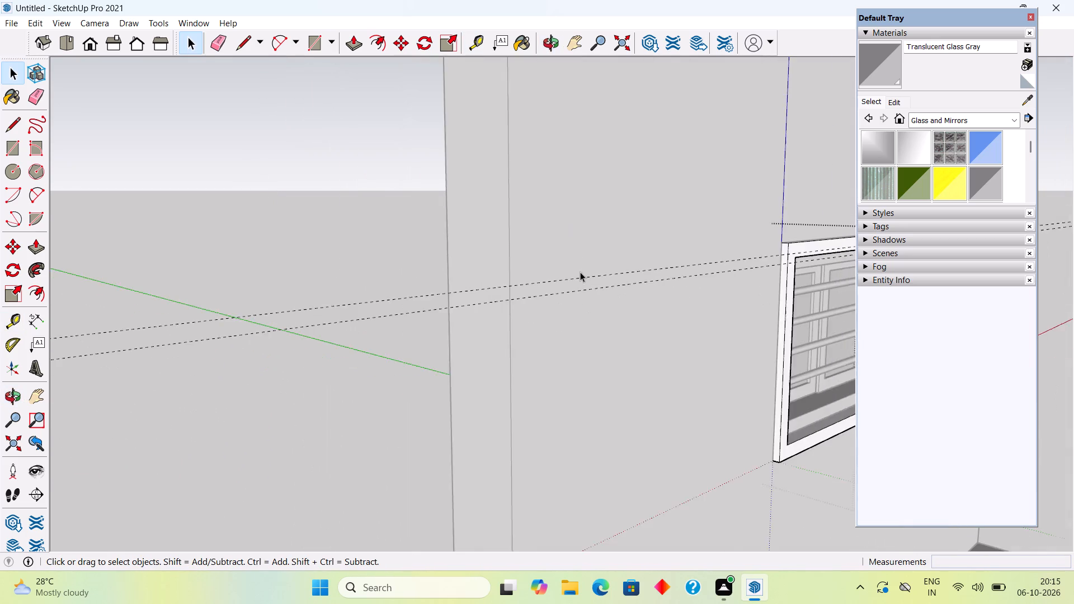
pyautogui.scroll(-6, 580, 272)
pyautogui.click(383, 238)
pyautogui.scroll(5, 737, 279)
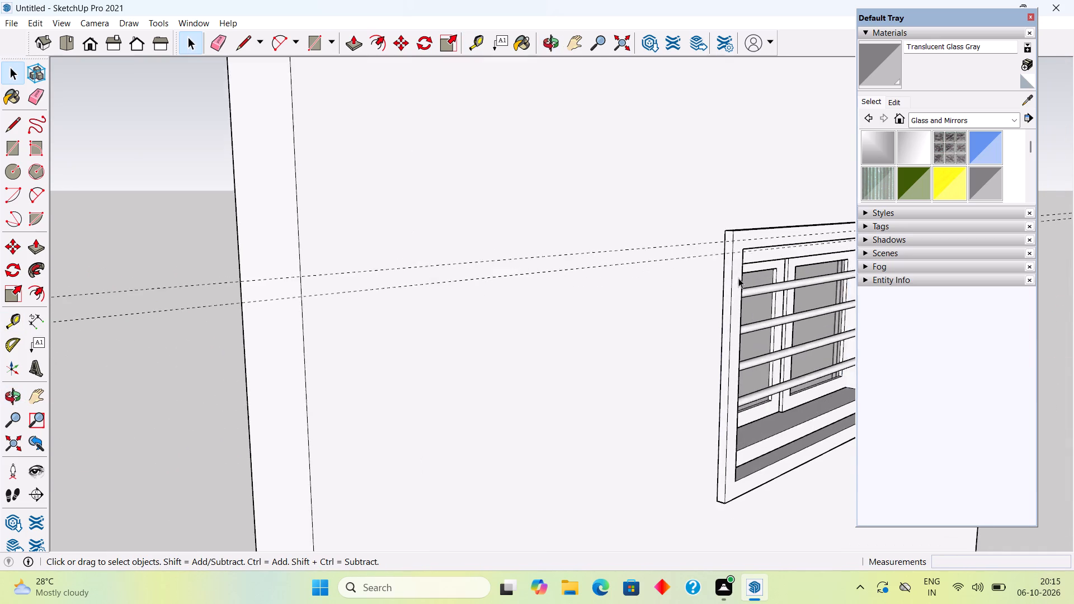
pyautogui.scroll(3, 738, 278)
pyautogui.moveTo(742, 238); pyautogui.dragTo(805, 261, button='middle')
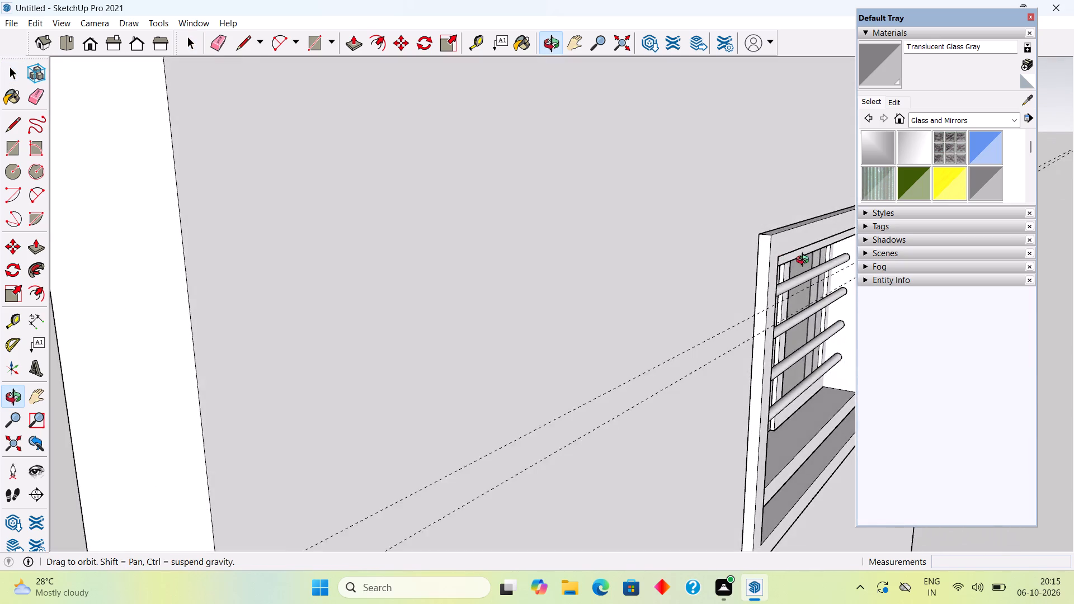
pyautogui.moveTo(805, 261); pyautogui.dragTo(609, 303, button='middle')
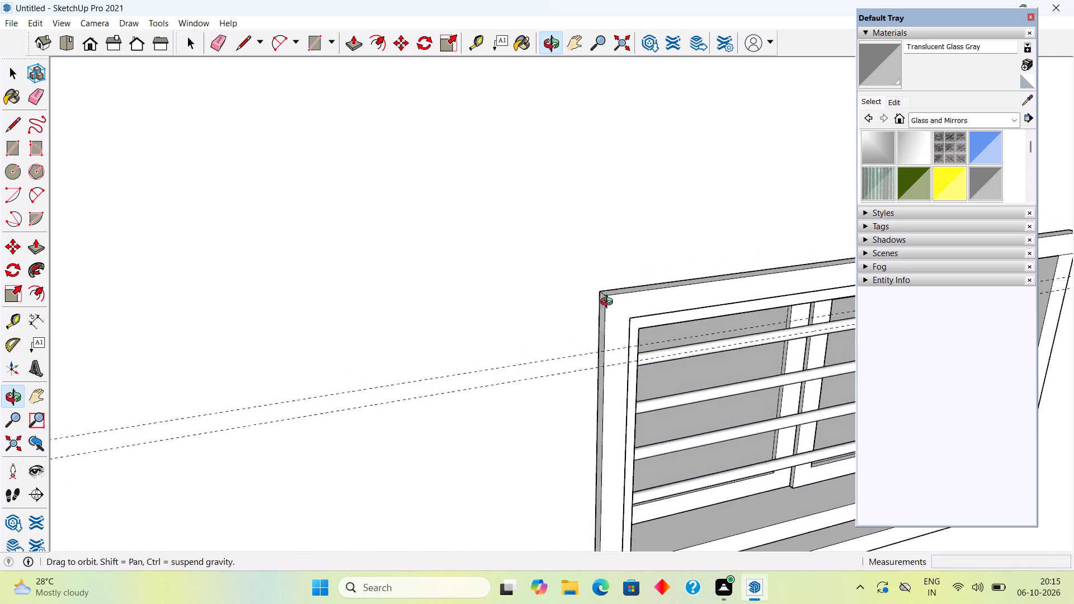
pyautogui.moveTo(609, 303); pyautogui.dragTo(575, 282, button='middle')
pyautogui.scroll(5, 578, 270)
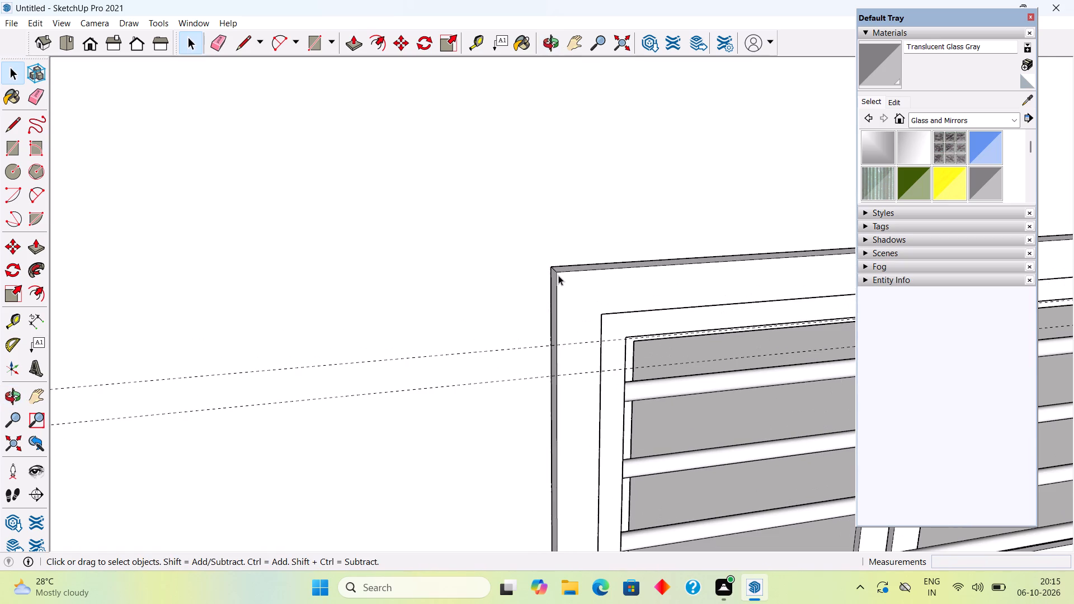
pyautogui.moveTo(537, 318); pyautogui.dragTo(529, 307, button='middle')
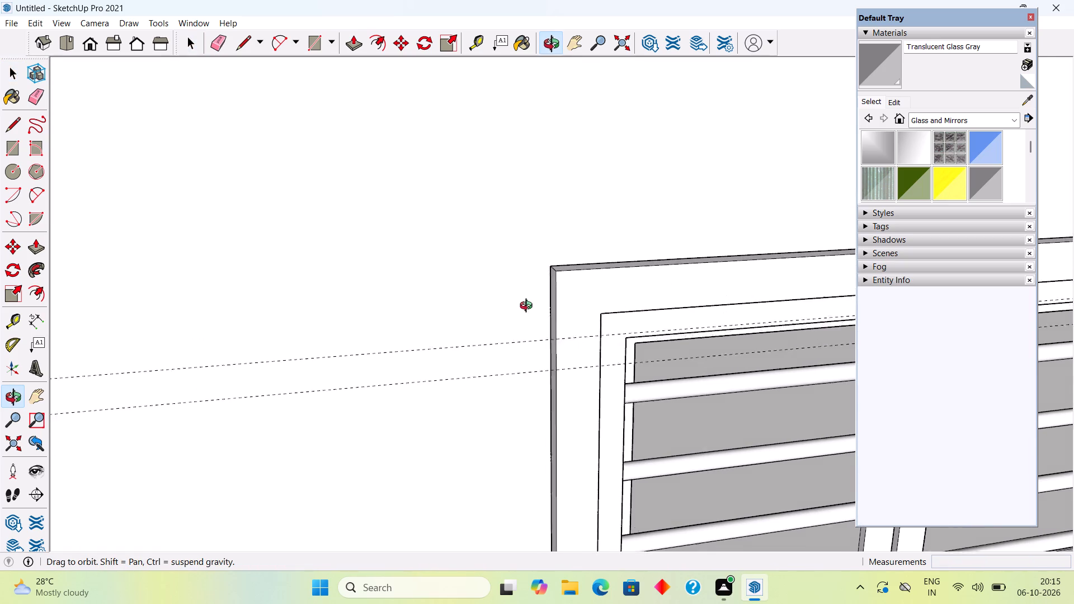
pyautogui.moveTo(529, 307); pyautogui.dragTo(799, 262, button='middle')
pyautogui.press('t')
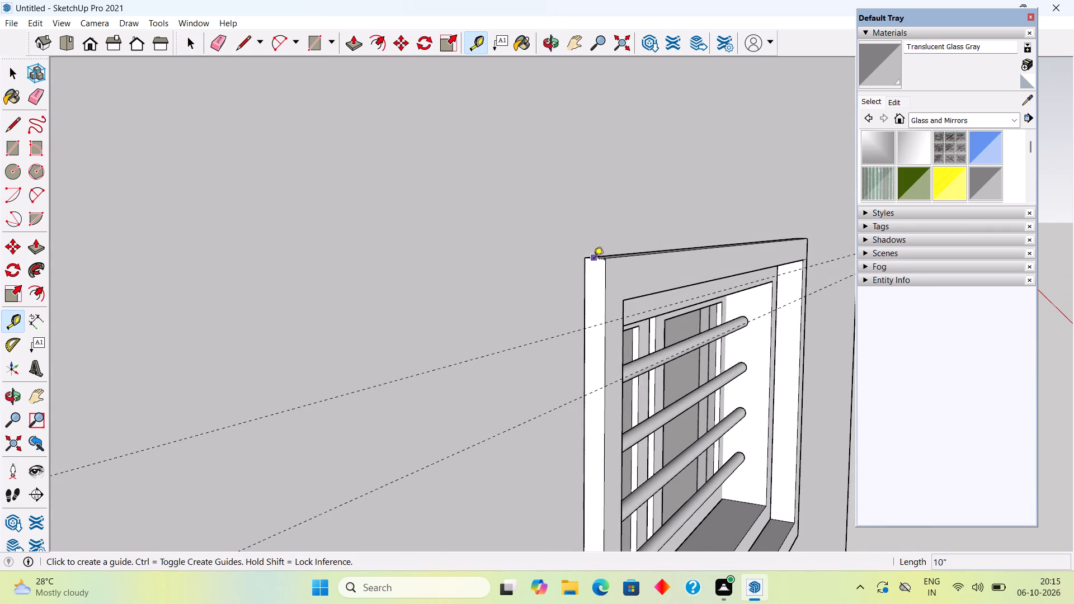
pyautogui.doubleClick(593, 260)
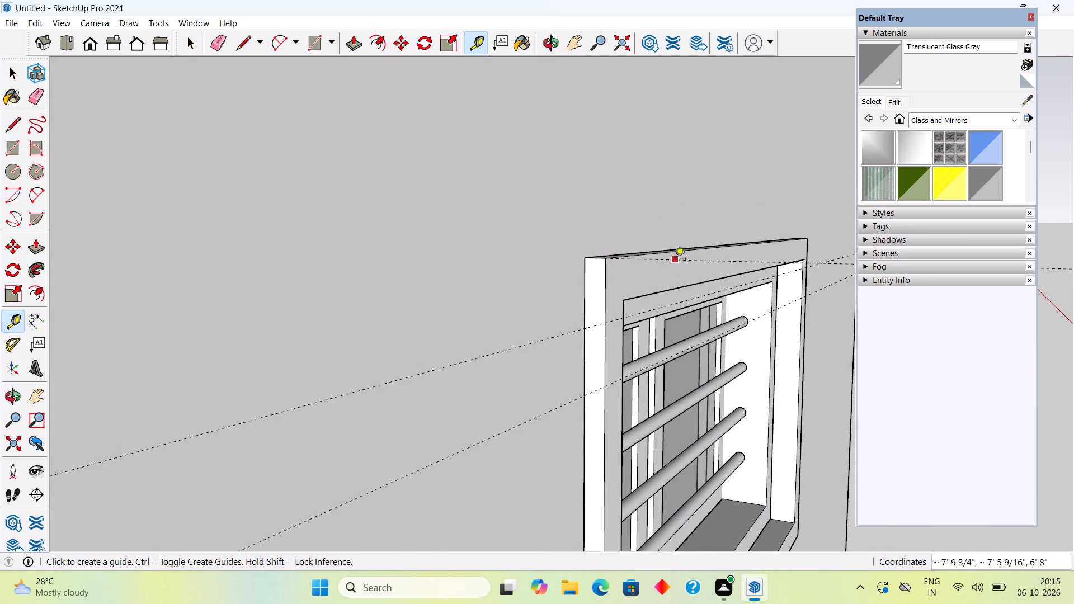
pyautogui.click(675, 259)
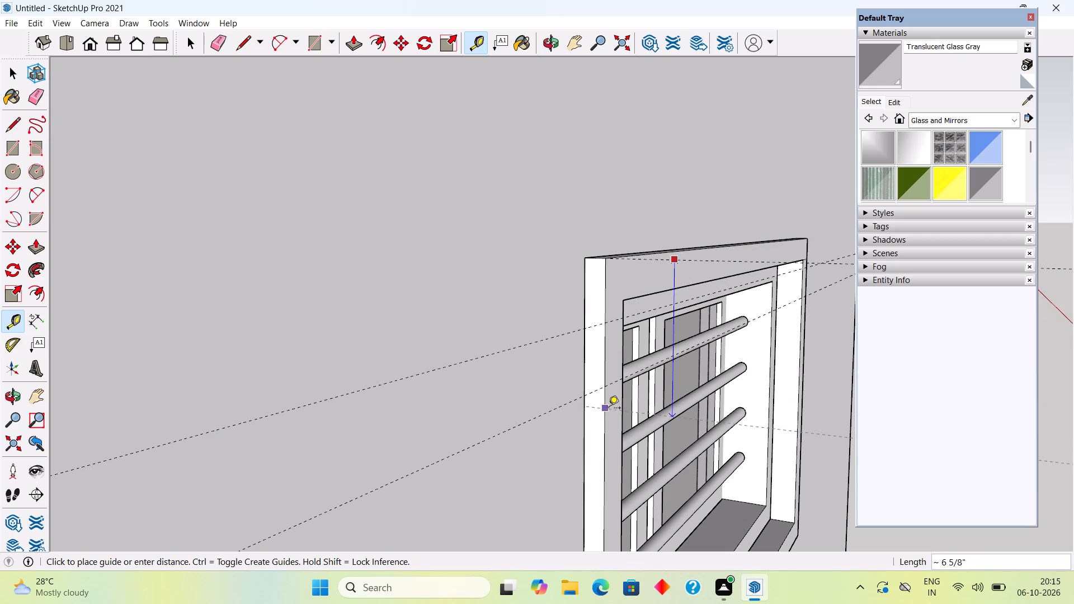
pyautogui.write('1"')
pyautogui.press('Return')
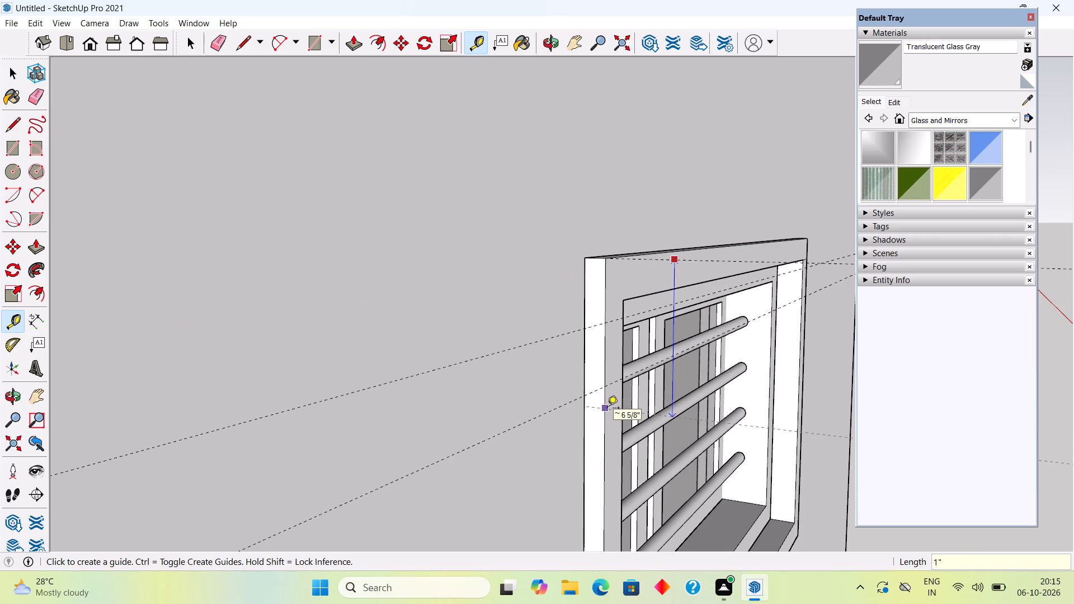
pyautogui.press('space')
# Draw the sunshade's tapered side profile from the frame's top corner to the lower guide intersection, with a 9" bottom edge and 1 1/2" back edge.
pyautogui.moveTo(722, 336); pyautogui.dragTo(608, 343, button='middle')
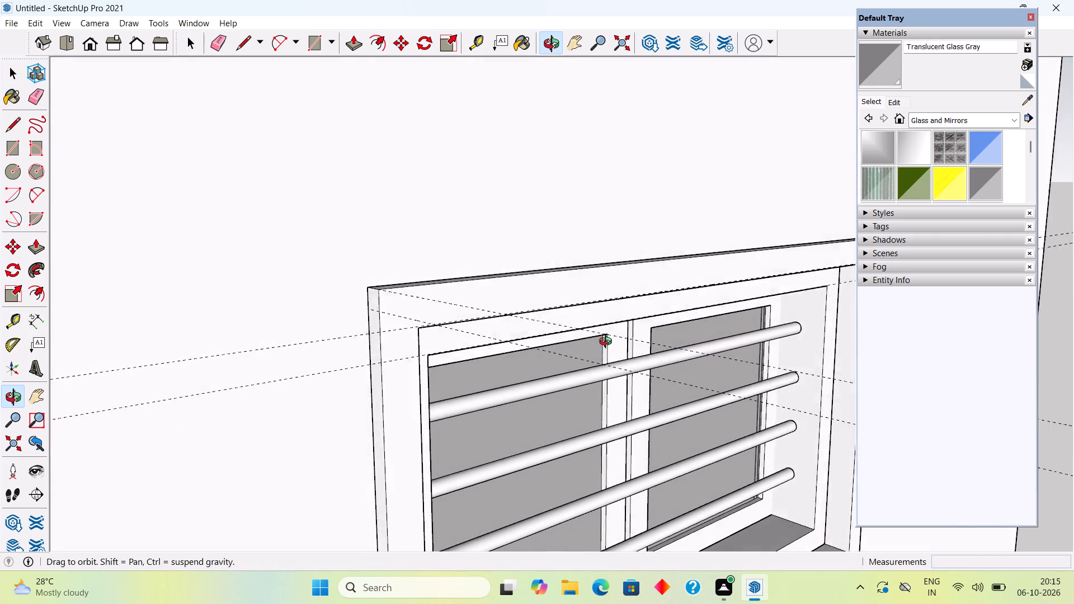
pyautogui.moveTo(608, 343); pyautogui.dragTo(491, 353, button='middle')
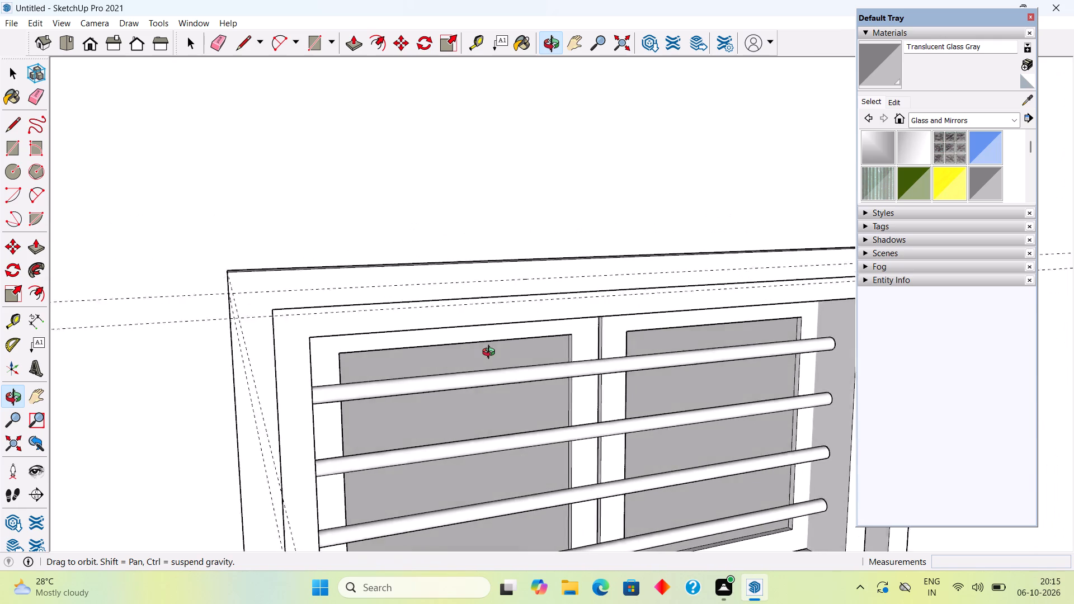
pyautogui.moveTo(491, 353); pyautogui.dragTo(492, 323, button='middle')
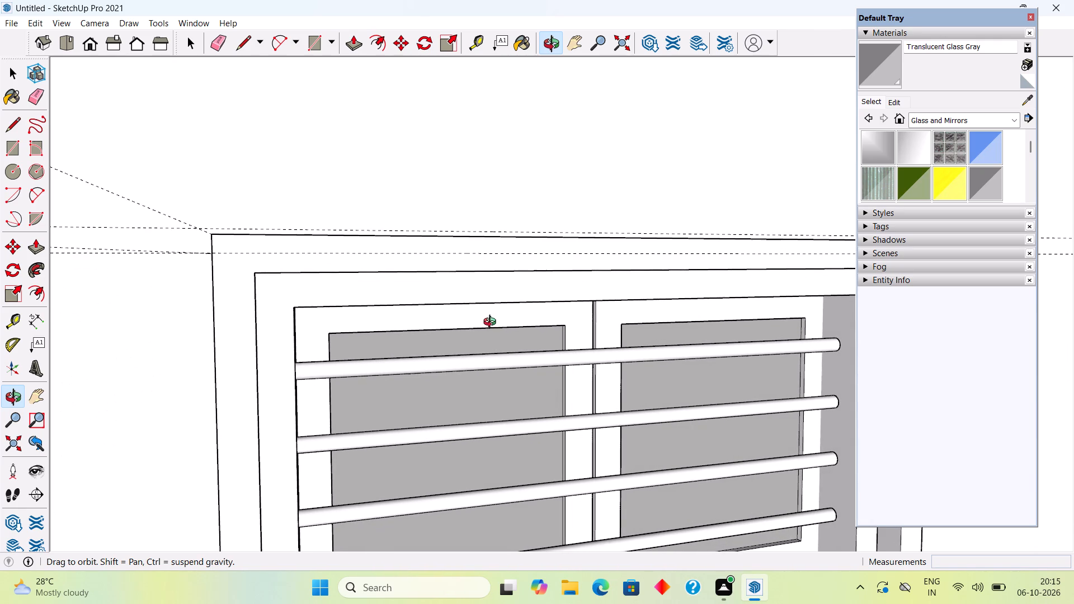
pyautogui.moveTo(492, 323); pyautogui.dragTo(492, 331, button='middle')
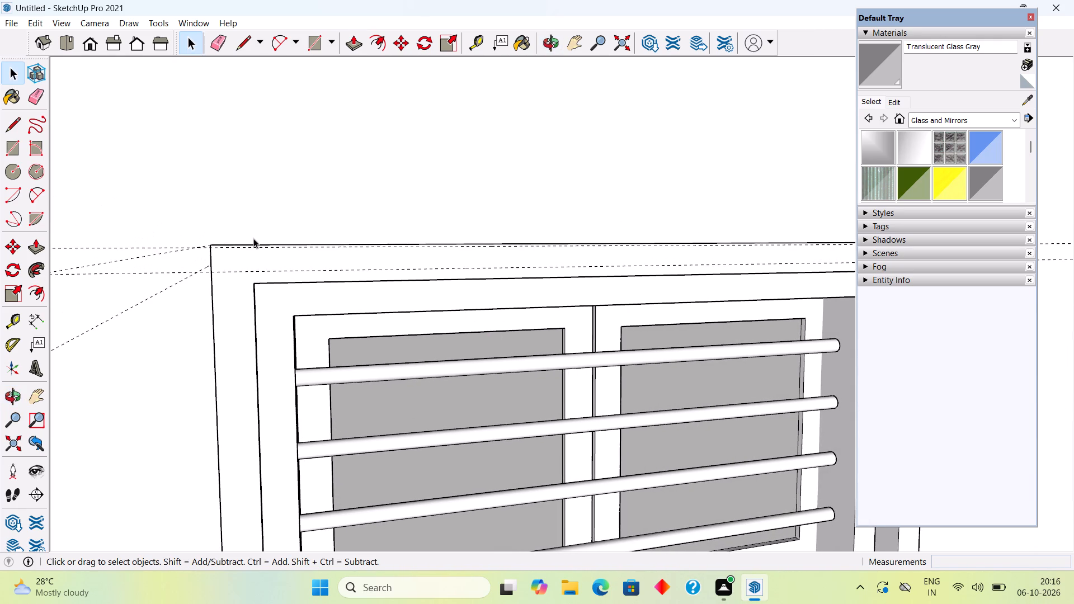
pyautogui.moveTo(253, 235); pyautogui.dragTo(214, 277, button='middle')
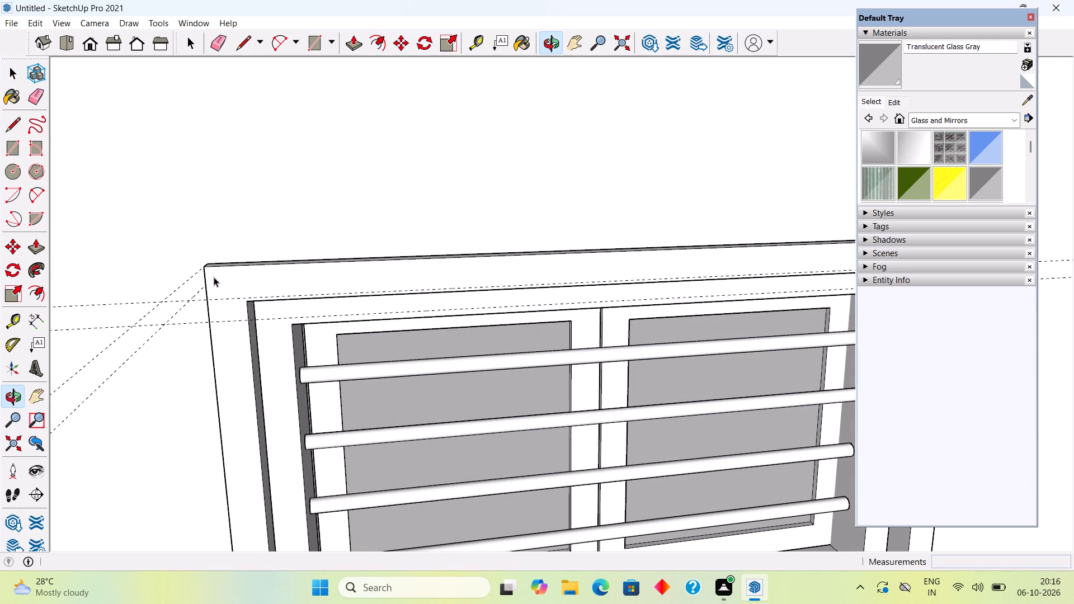
pyautogui.press('l')
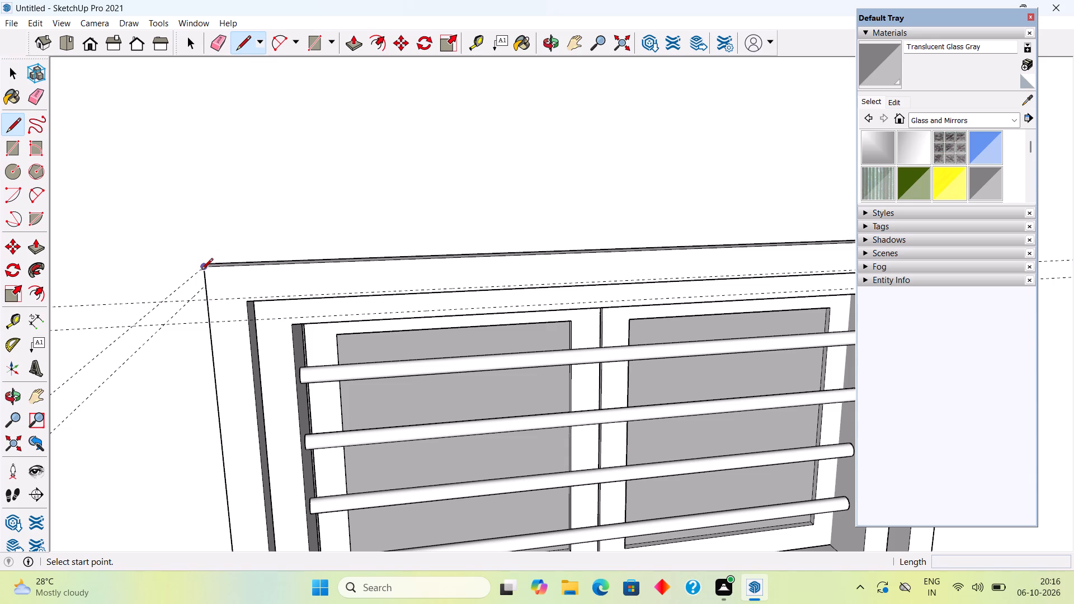
pyautogui.scroll(11, 205, 270)
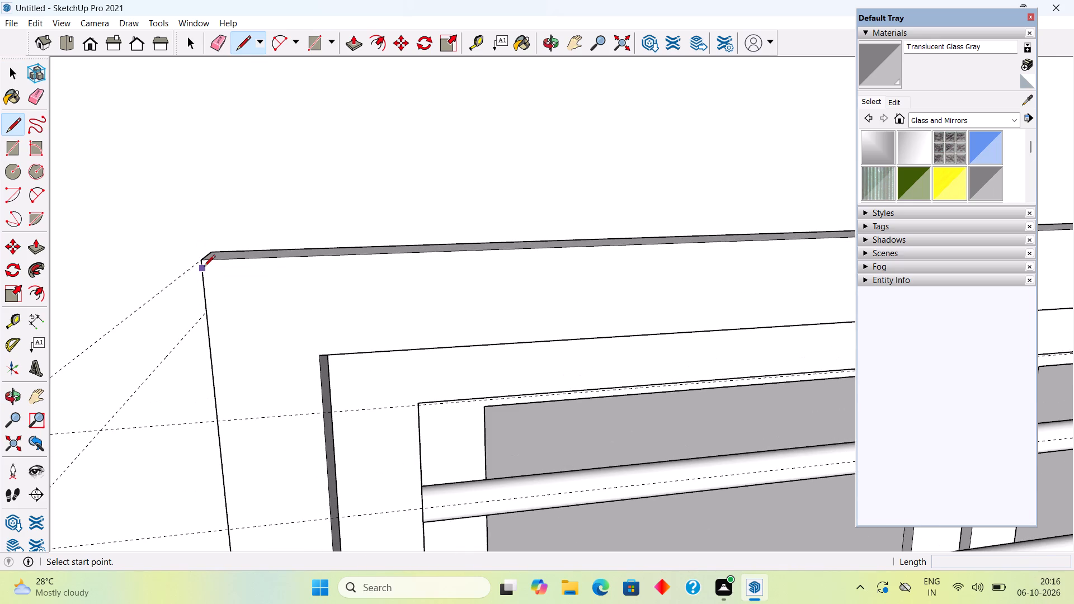
pyautogui.click(204, 267)
pyautogui.scroll(-8, 164, 340)
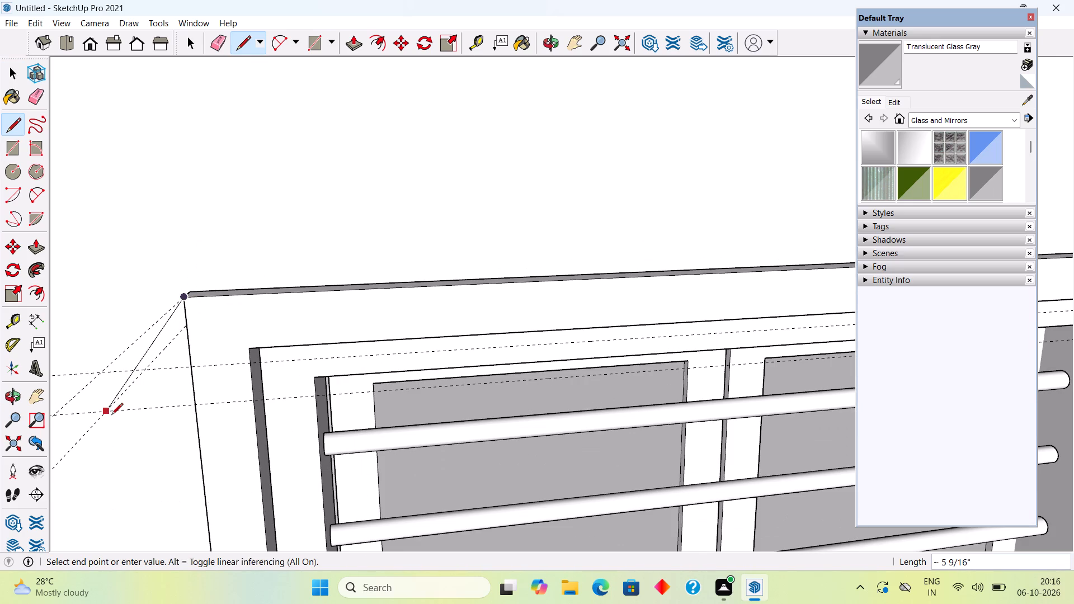
pyautogui.click(109, 409)
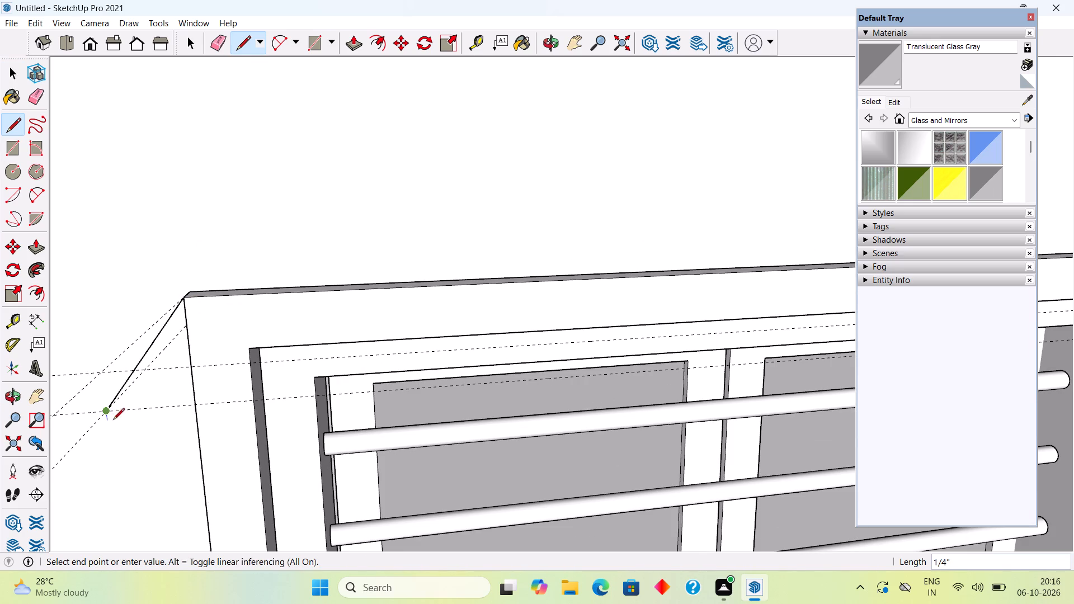
pyautogui.click(113, 431)
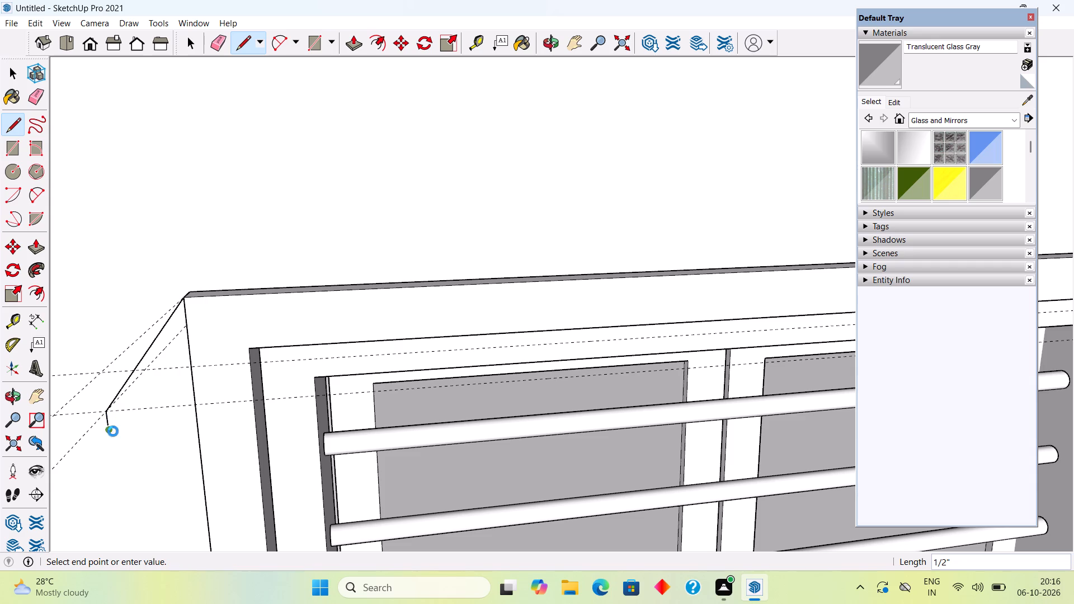
pyautogui.click(191, 332)
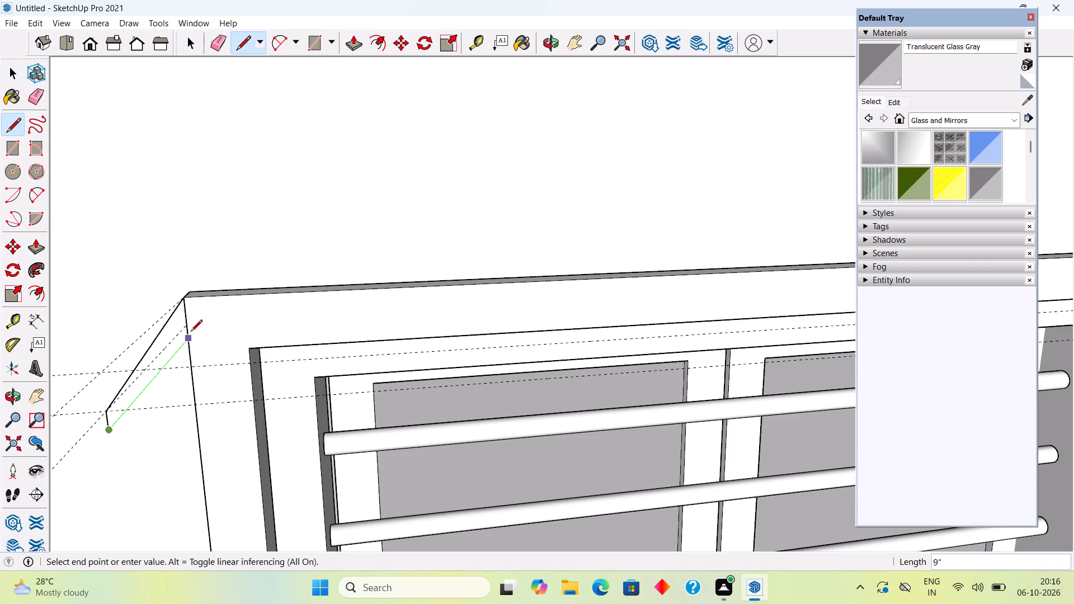
pyautogui.click(186, 299)
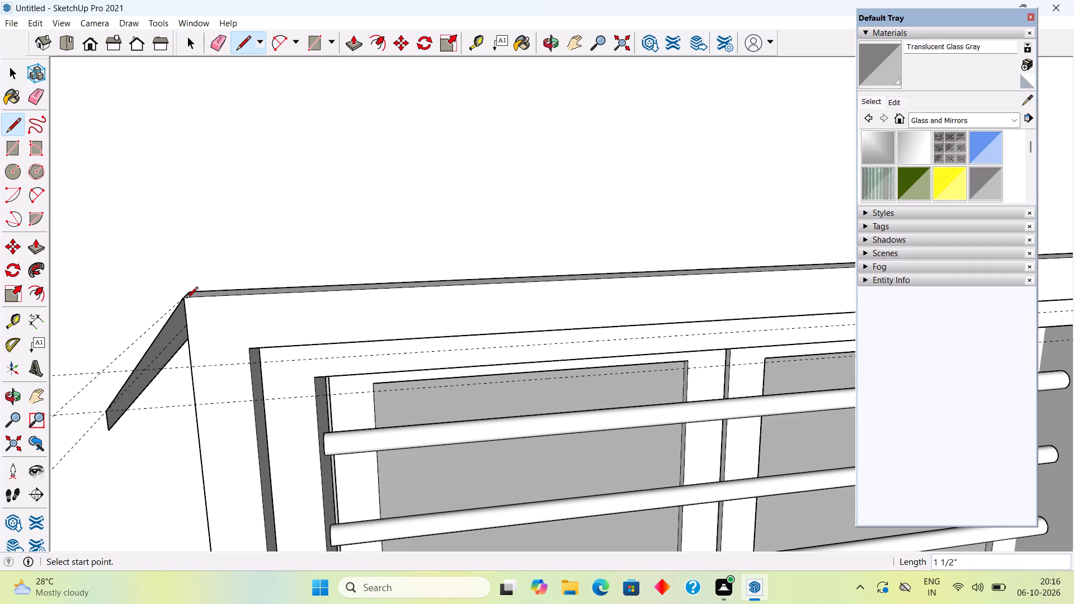
pyautogui.press('space')
# Extrude the tapered profile 4' with Push/Pull across the window to the outer frame's opposite side.
pyautogui.scroll(-10, 277, 330)
pyautogui.moveTo(555, 273); pyautogui.dragTo(389, 249, button='middle')
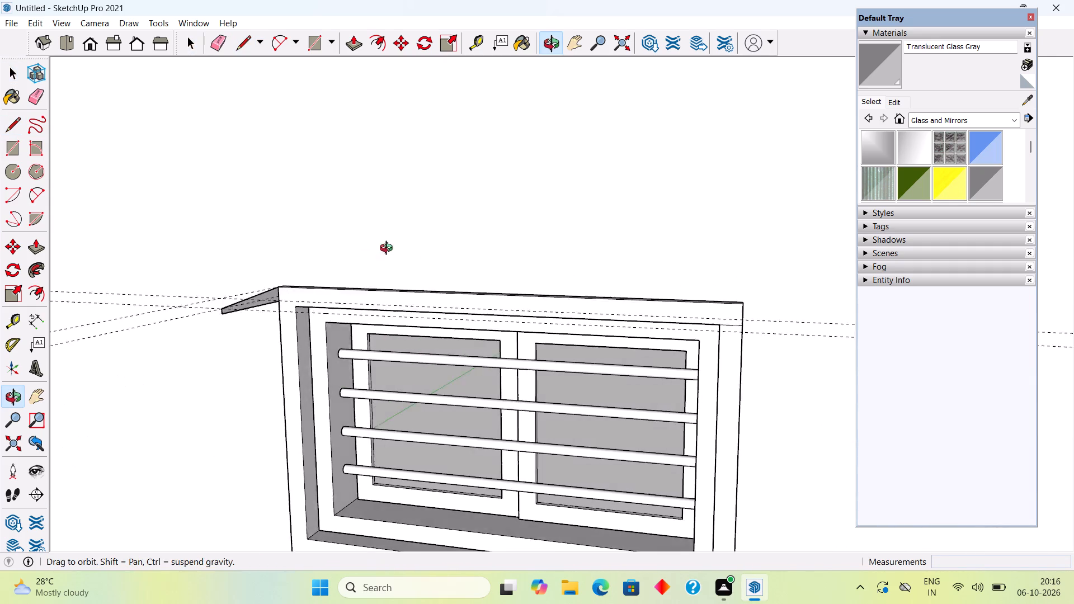
pyautogui.moveTo(389, 249); pyautogui.dragTo(329, 219, button='middle')
pyautogui.scroll(5, 319, 314)
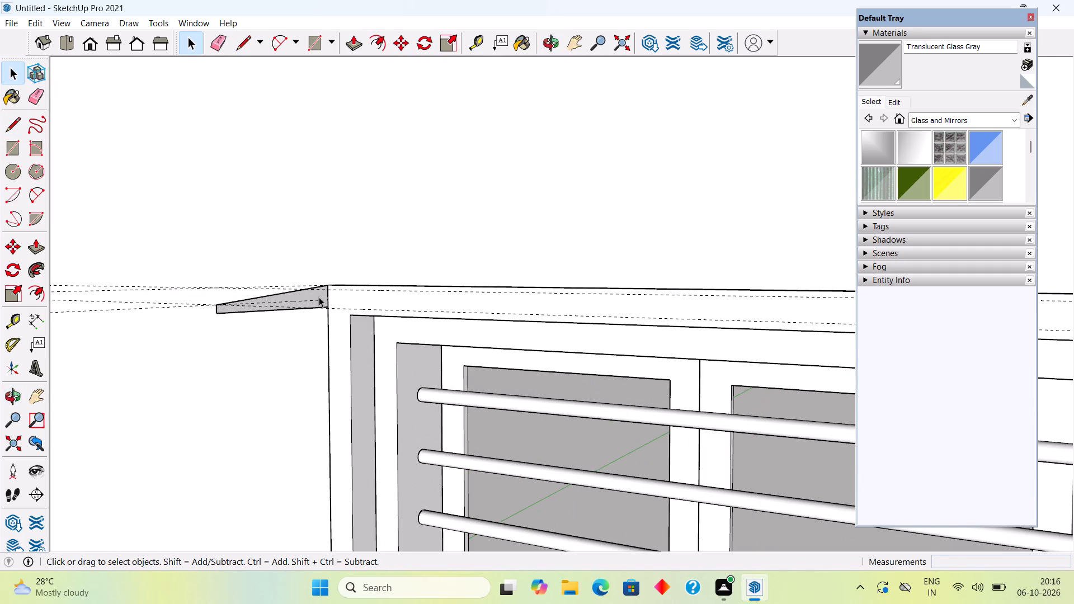
pyautogui.press('p')
pyautogui.click(309, 292)
pyautogui.scroll(-11, 465, 306)
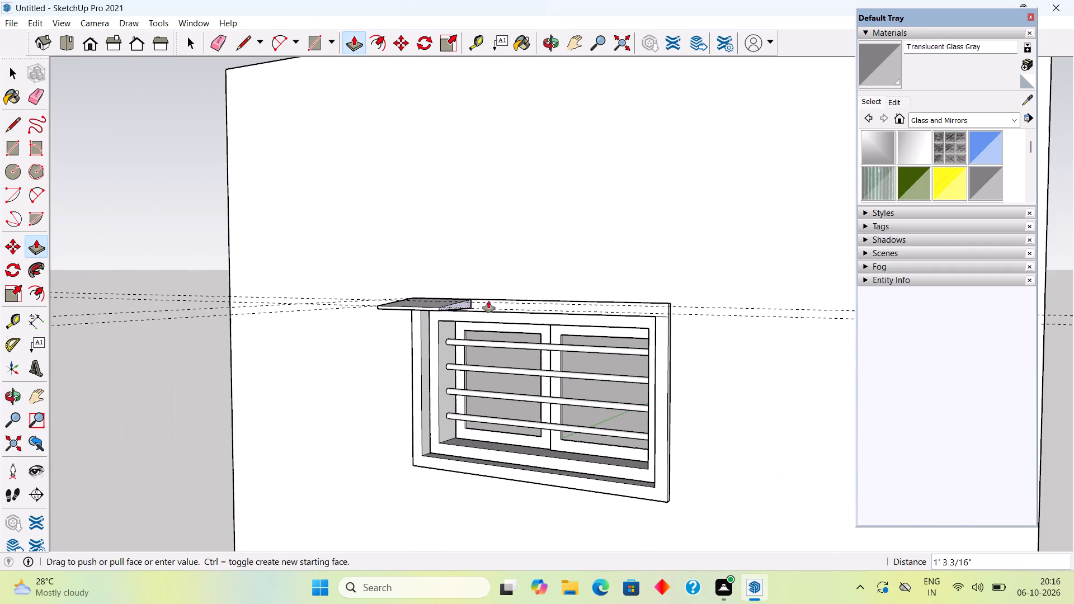
pyautogui.click(668, 342)
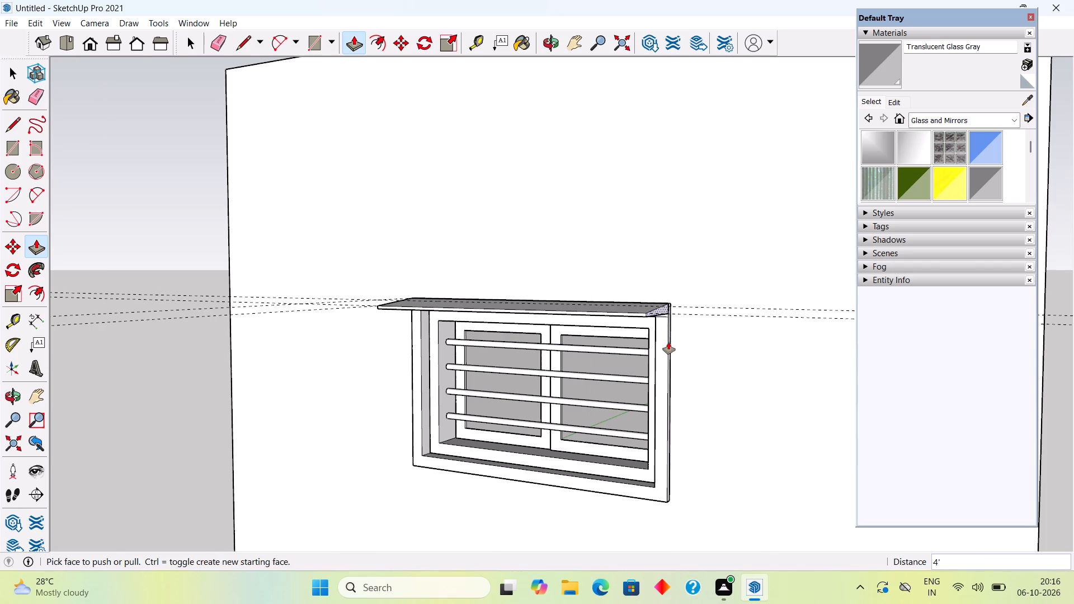
pyautogui.press('space')
pyautogui.click(181, 189)
# Delete all guides from the model.
pyautogui.moveTo(341, 281); pyautogui.dragTo(655, 325, button='middle')
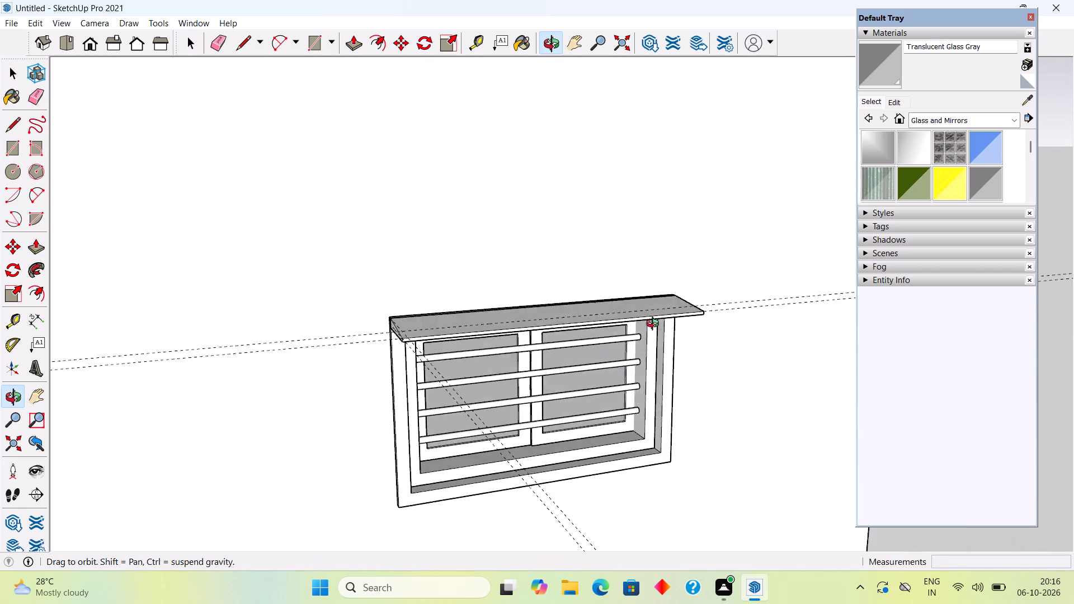
pyautogui.moveTo(655, 325); pyautogui.dragTo(807, 284, button='middle')
pyautogui.click(811, 240)
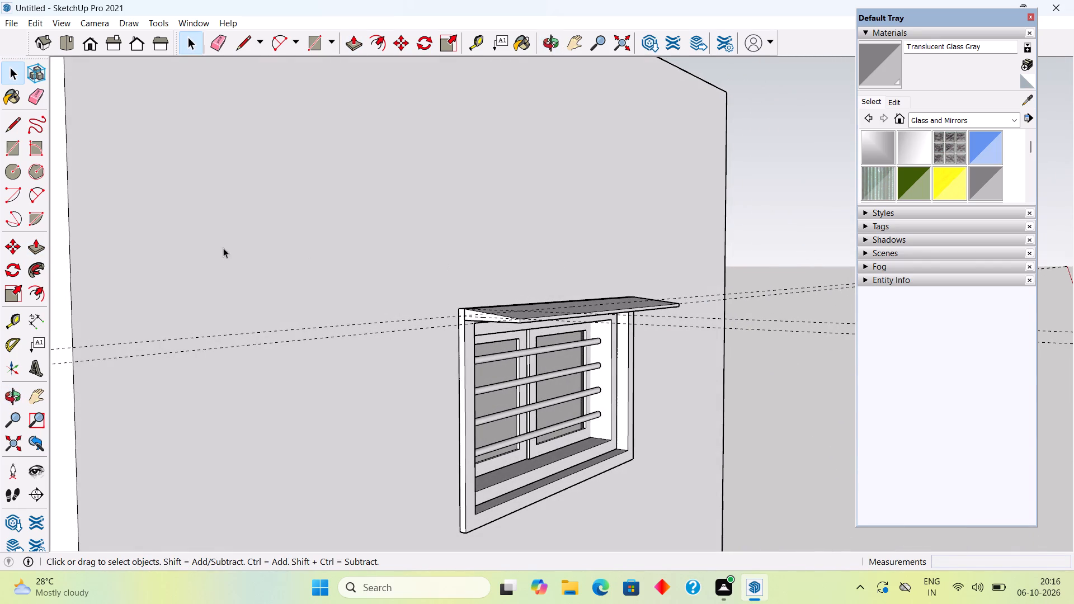
pyautogui.click(40, 21)
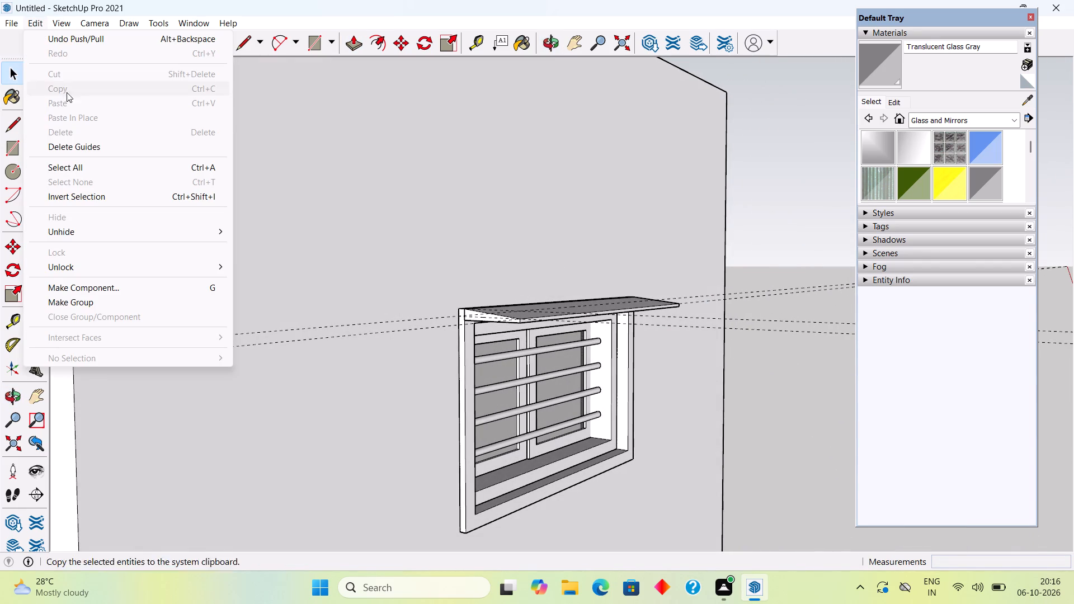
pyautogui.click(93, 149)
pyautogui.scroll(1, 634, 342)
pyautogui.moveTo(635, 342); pyautogui.dragTo(632, 296, button='middle')
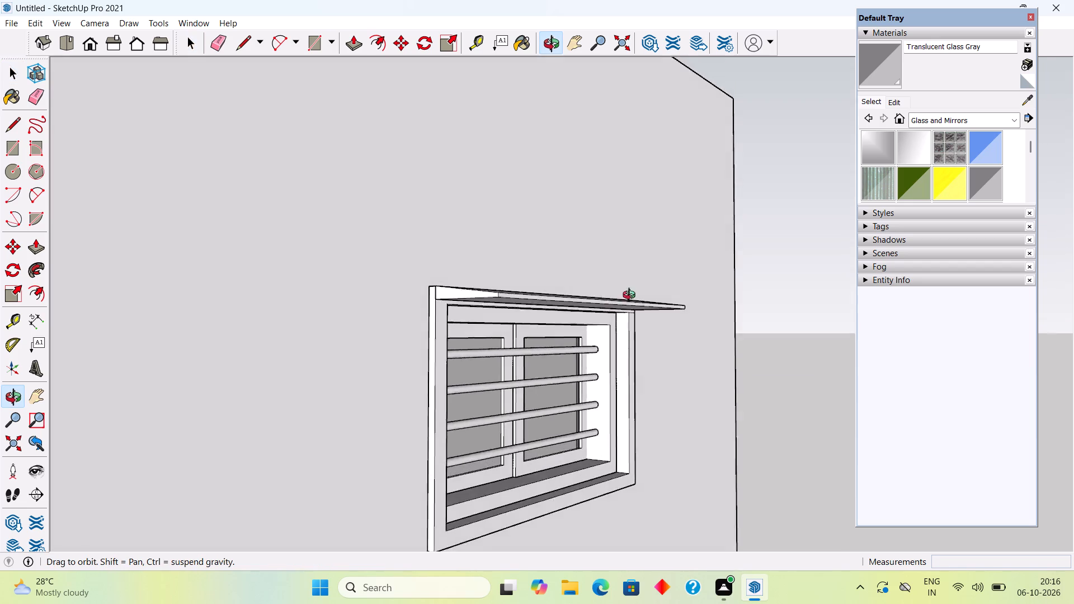
pyautogui.moveTo(632, 296); pyautogui.dragTo(560, 260, button='middle')
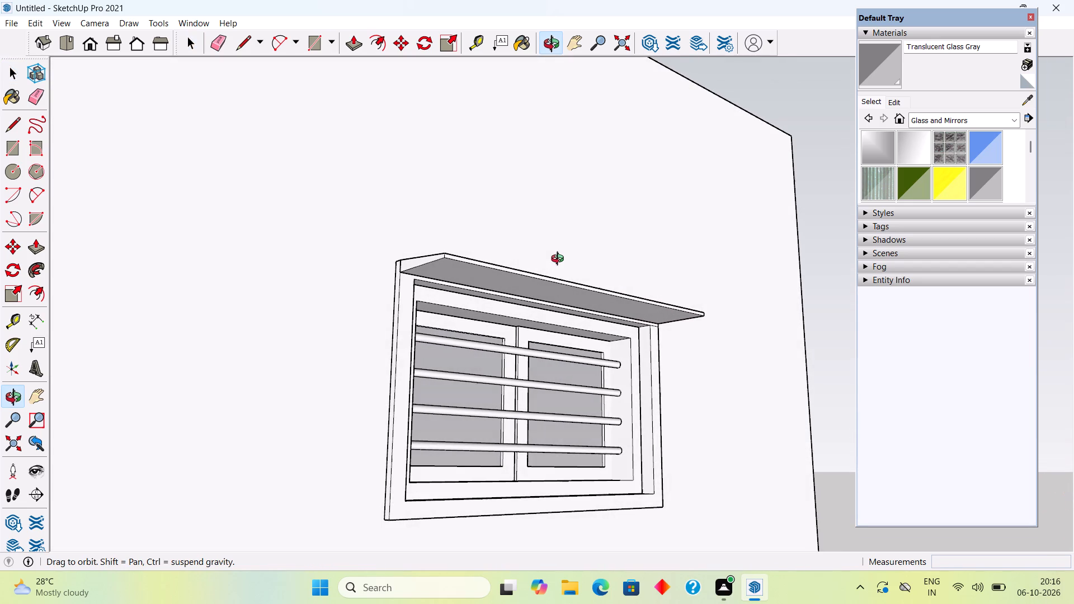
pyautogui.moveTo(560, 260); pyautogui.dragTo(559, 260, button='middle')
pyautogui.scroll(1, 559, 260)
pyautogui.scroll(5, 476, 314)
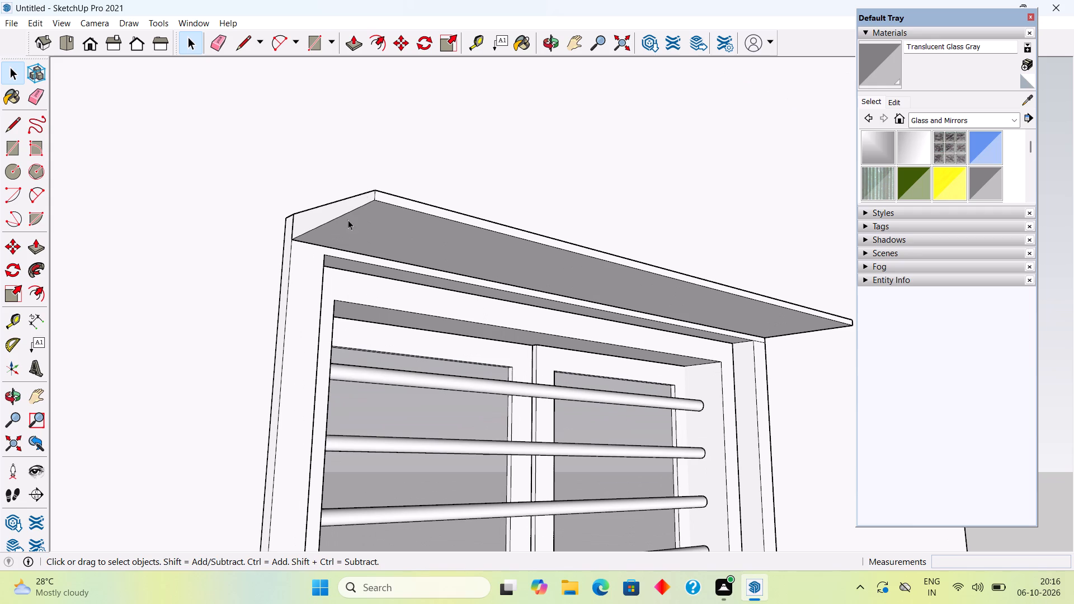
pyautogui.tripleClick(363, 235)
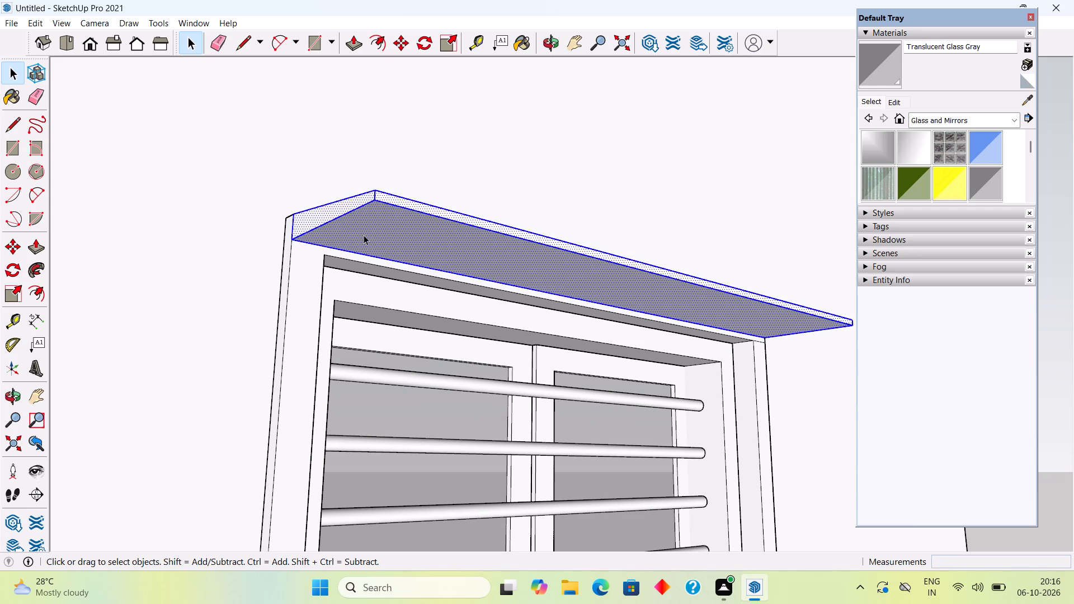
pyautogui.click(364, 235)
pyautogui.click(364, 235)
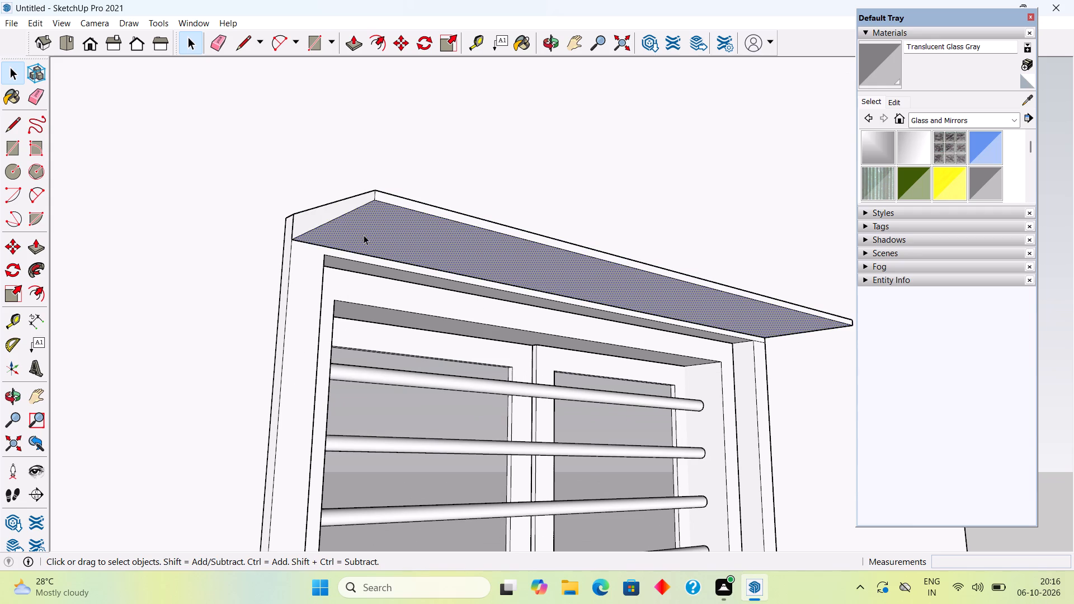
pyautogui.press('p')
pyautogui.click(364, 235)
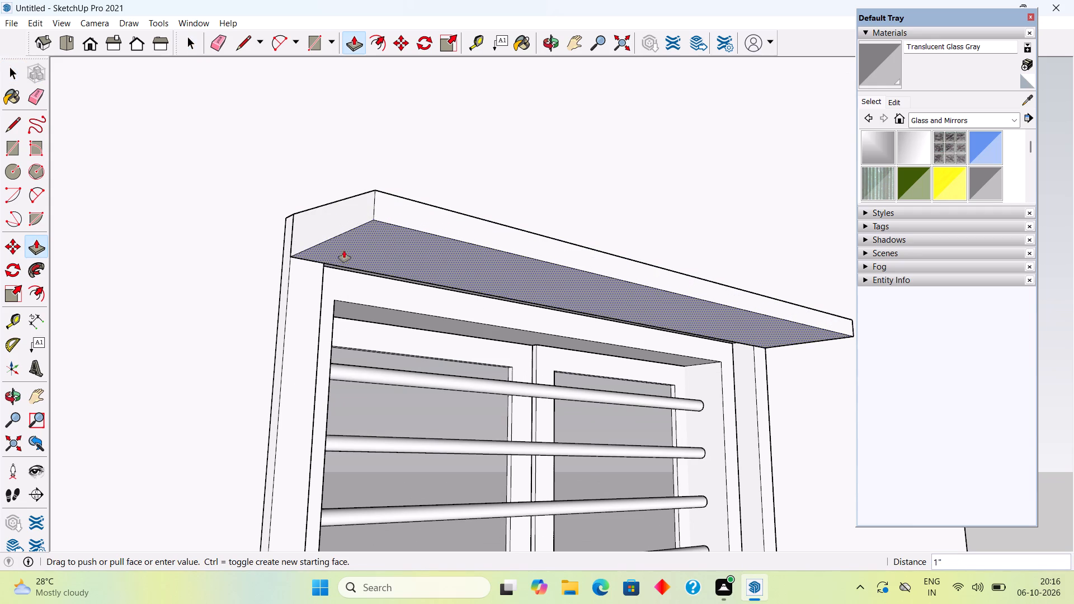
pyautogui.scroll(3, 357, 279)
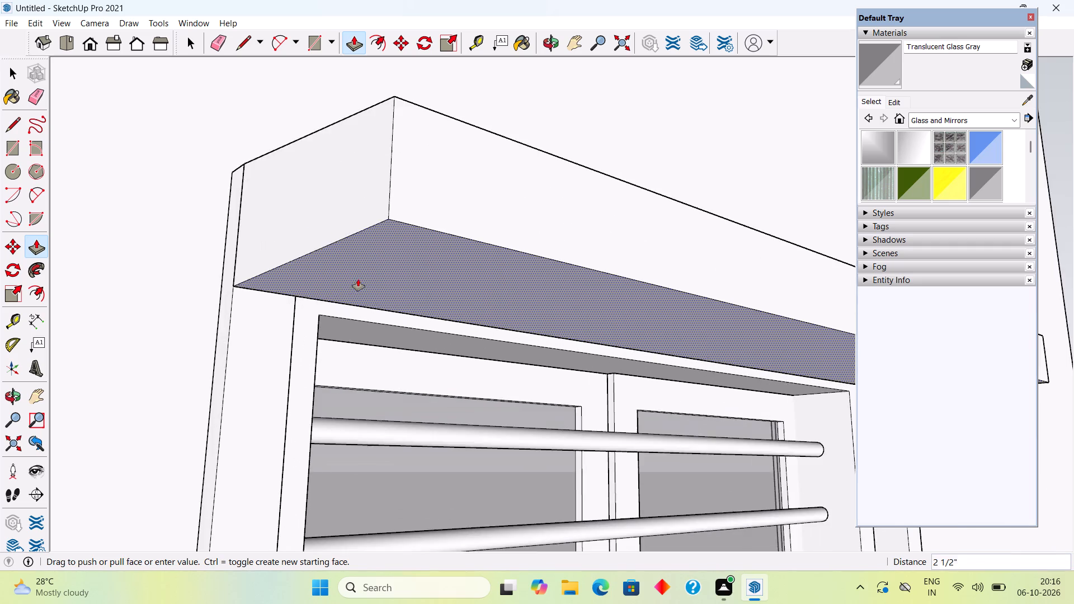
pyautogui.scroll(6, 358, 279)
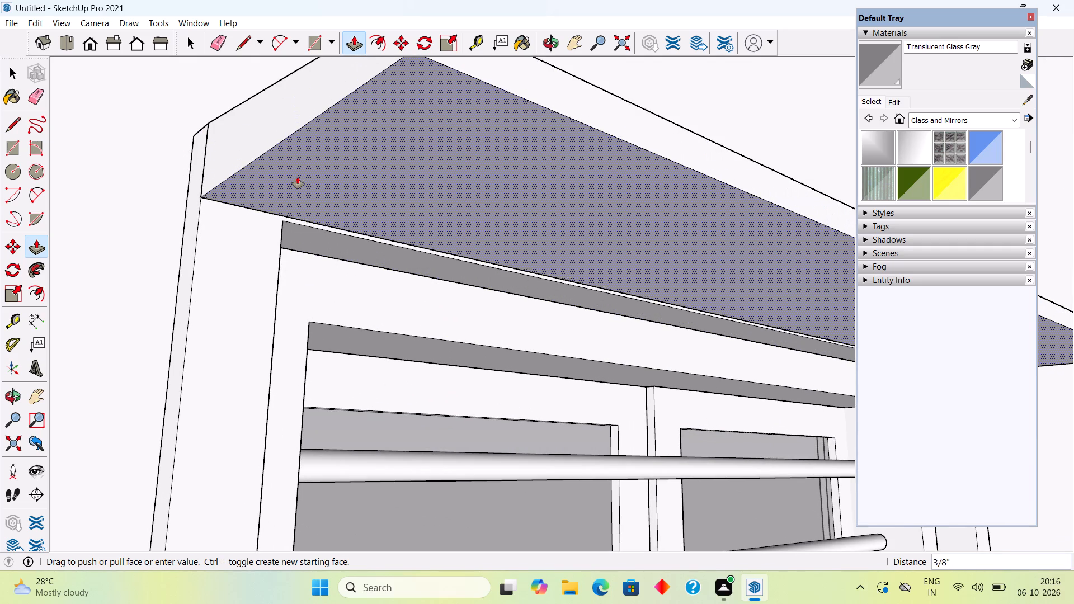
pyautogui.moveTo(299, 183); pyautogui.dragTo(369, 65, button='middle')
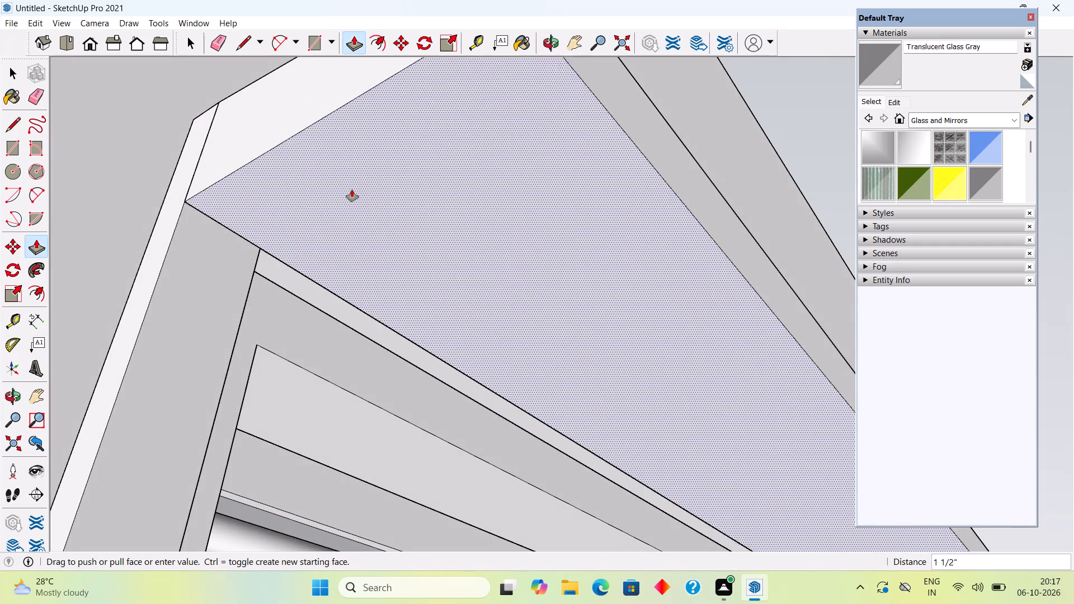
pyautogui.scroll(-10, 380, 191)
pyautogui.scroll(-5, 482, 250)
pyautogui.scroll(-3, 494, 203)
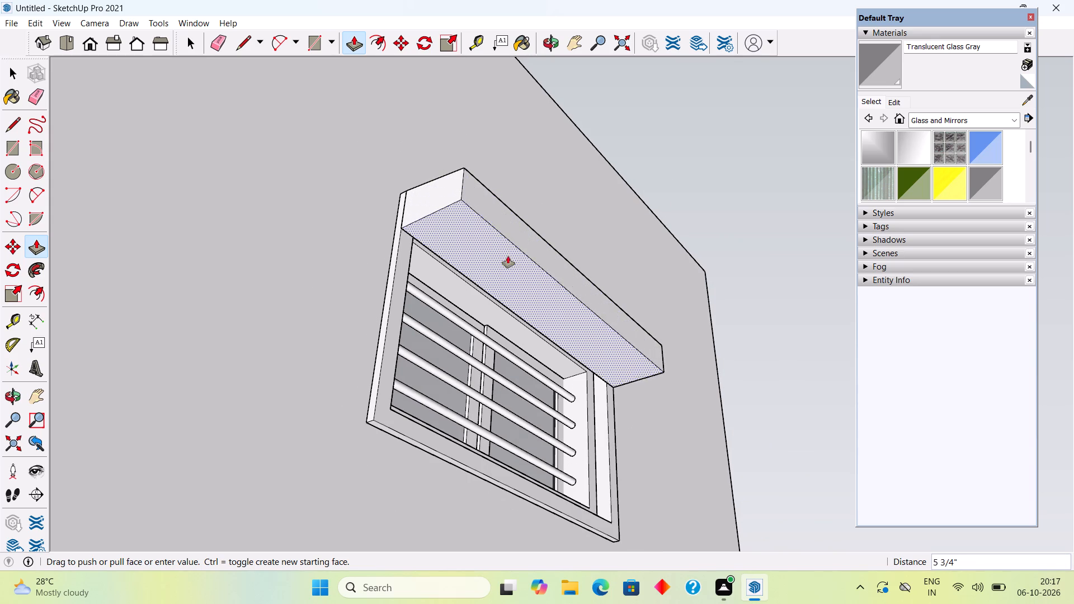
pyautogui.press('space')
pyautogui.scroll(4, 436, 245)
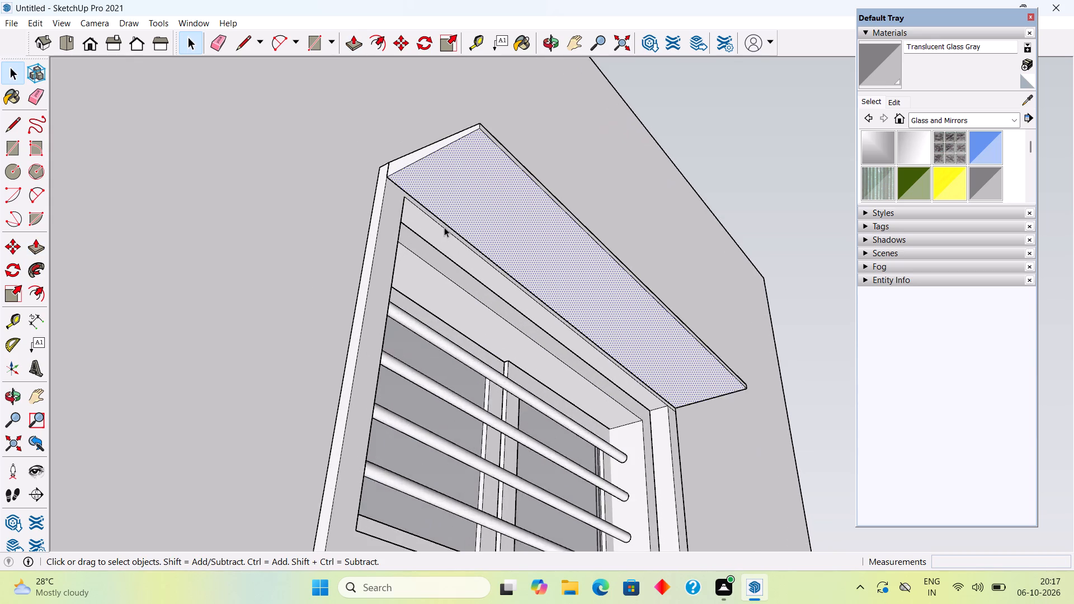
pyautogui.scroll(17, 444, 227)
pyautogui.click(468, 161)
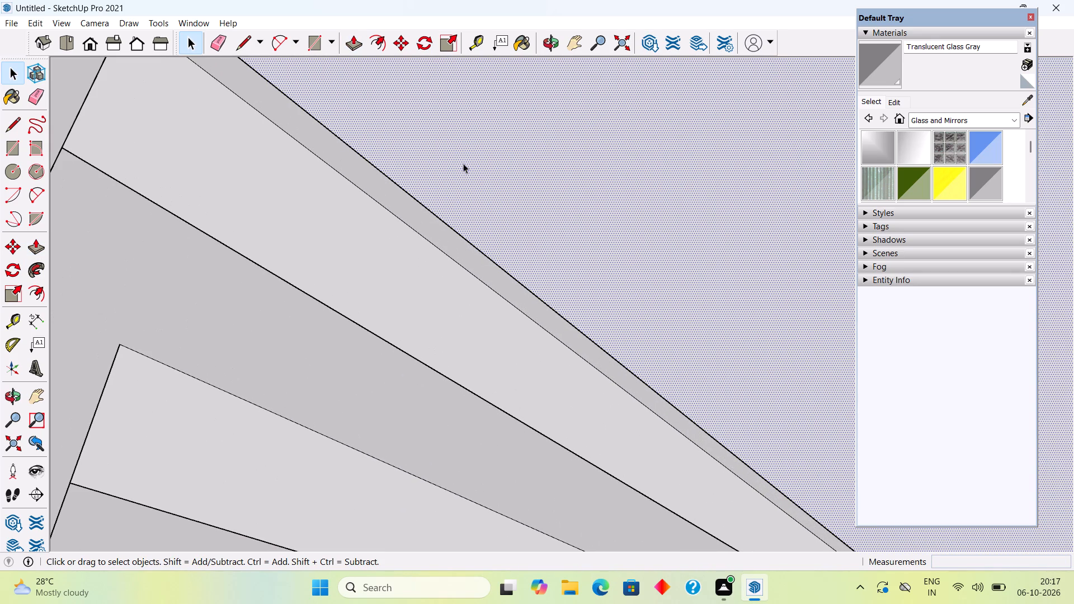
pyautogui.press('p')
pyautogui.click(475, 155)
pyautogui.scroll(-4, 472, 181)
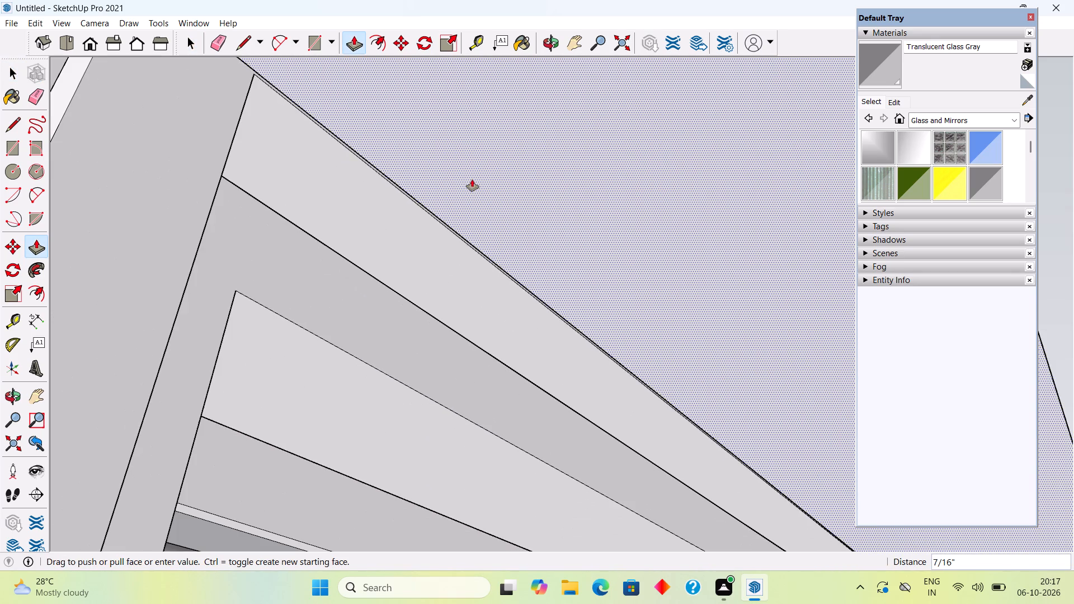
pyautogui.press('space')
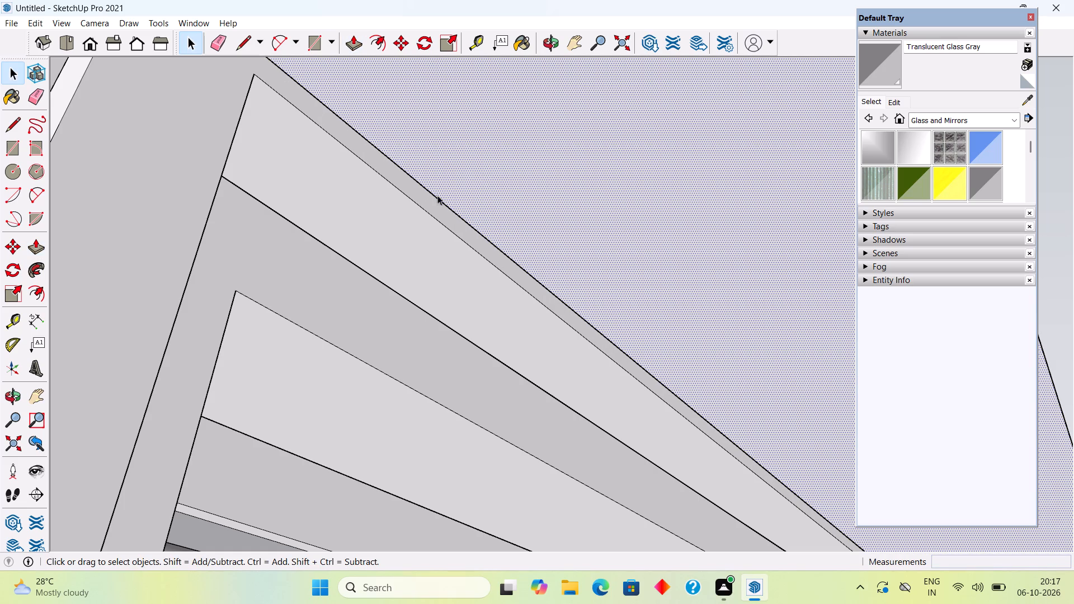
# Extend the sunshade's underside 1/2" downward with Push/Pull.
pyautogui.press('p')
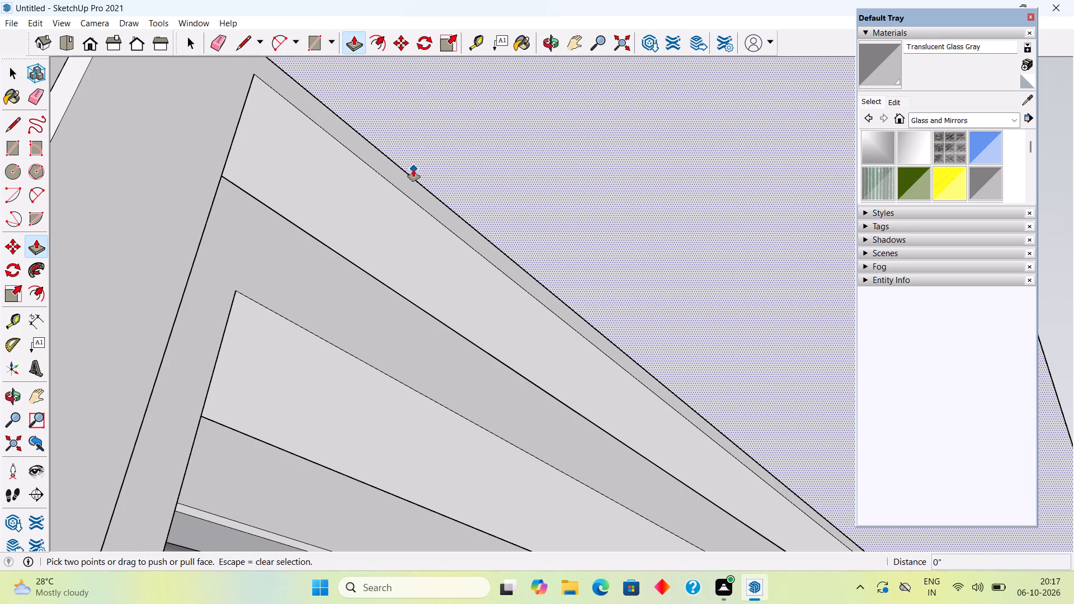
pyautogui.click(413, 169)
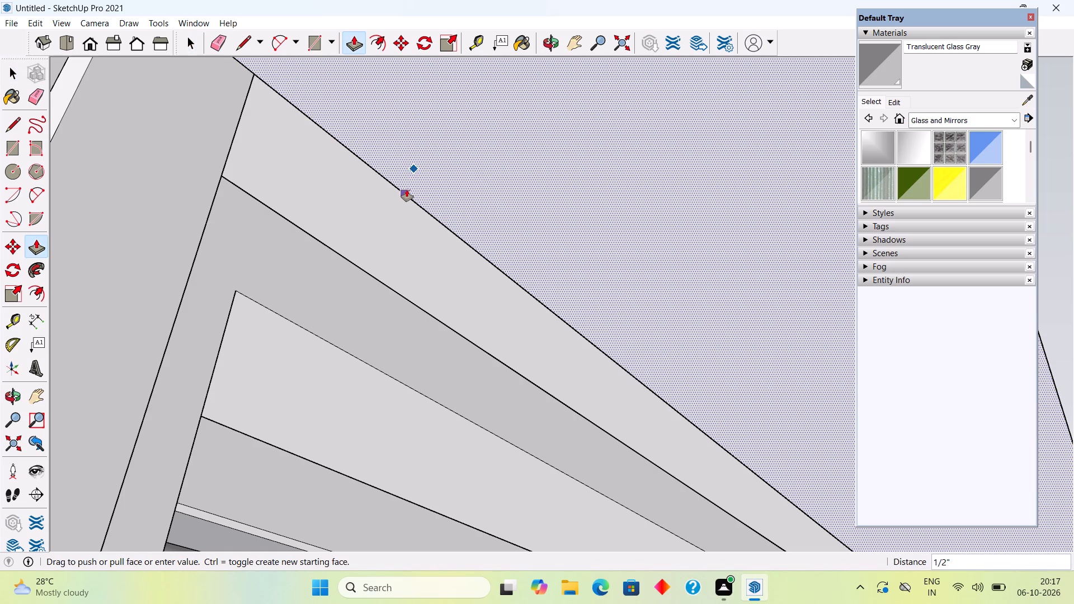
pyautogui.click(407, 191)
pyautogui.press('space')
# Examine the window, outer frame and sunshade from the front and from both sides of the wall.
pyautogui.scroll(-8, 407, 191)
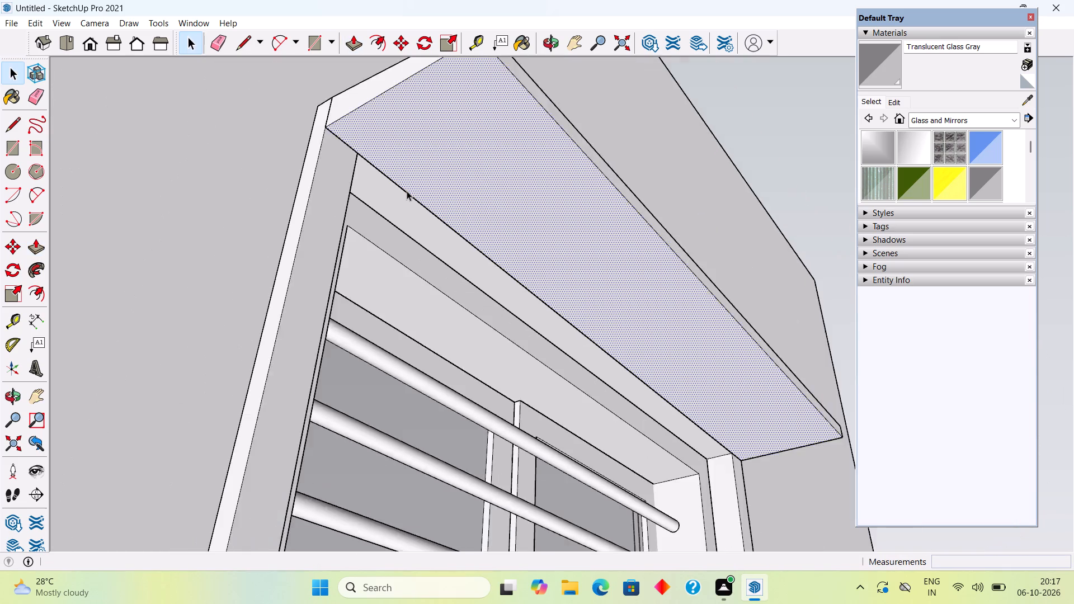
pyautogui.scroll(-17, 407, 191)
pyautogui.moveTo(431, 177); pyautogui.dragTo(388, 381, button='middle')
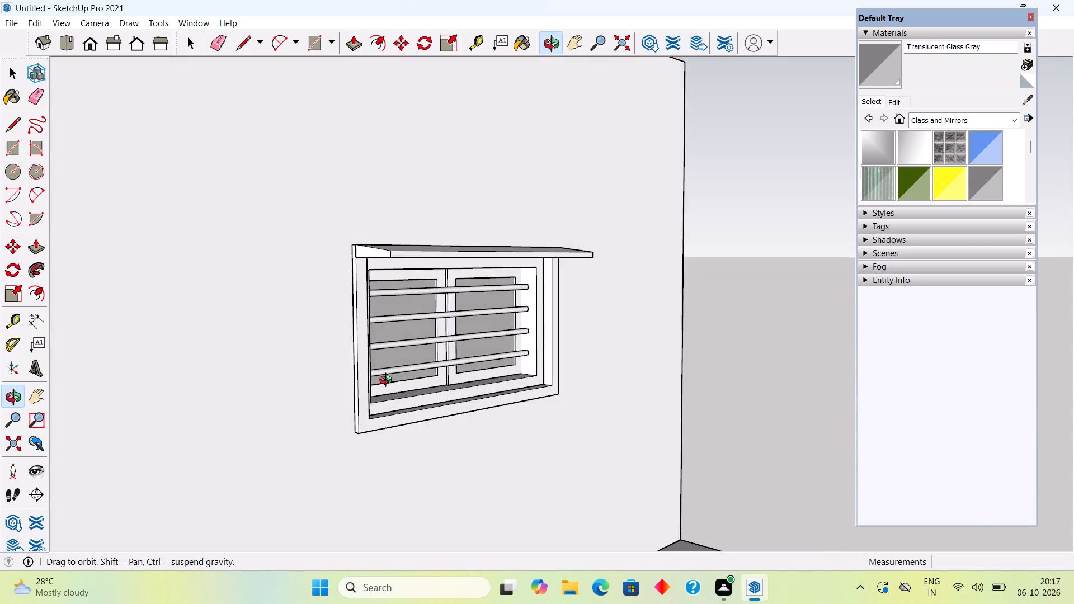
pyautogui.moveTo(388, 381); pyautogui.dragTo(384, 381, button='middle')
pyautogui.scroll(-4, 385, 382)
pyautogui.moveTo(478, 333); pyautogui.dragTo(351, 332, button='middle')
pyautogui.click(267, 271)
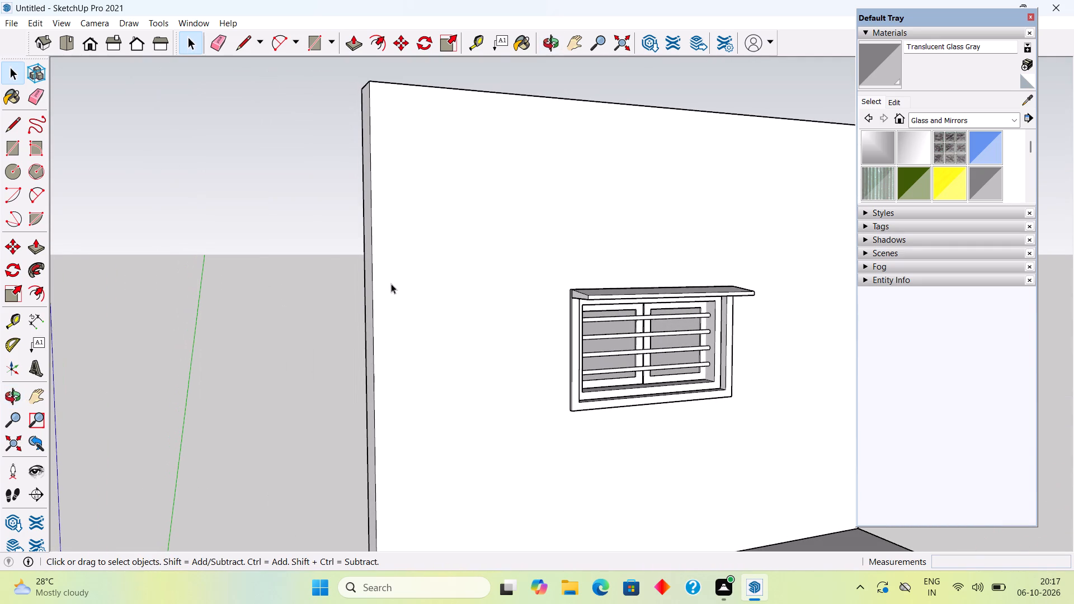
pyautogui.moveTo(761, 324); pyautogui.dragTo(440, 336, button='middle')
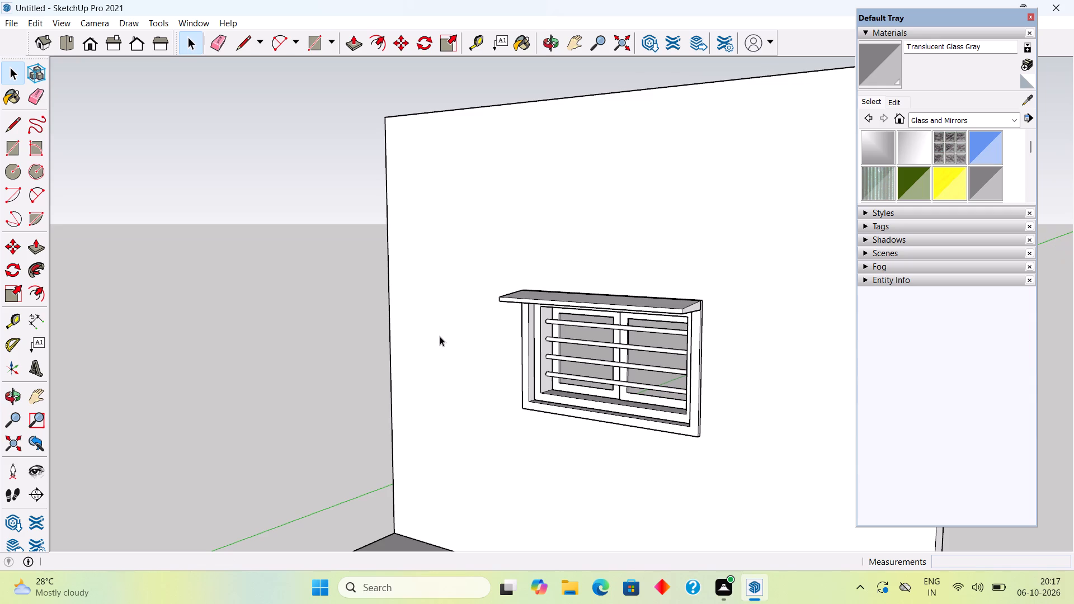
pyautogui.moveTo(765, 265); pyautogui.dragTo(513, 304, button='middle')
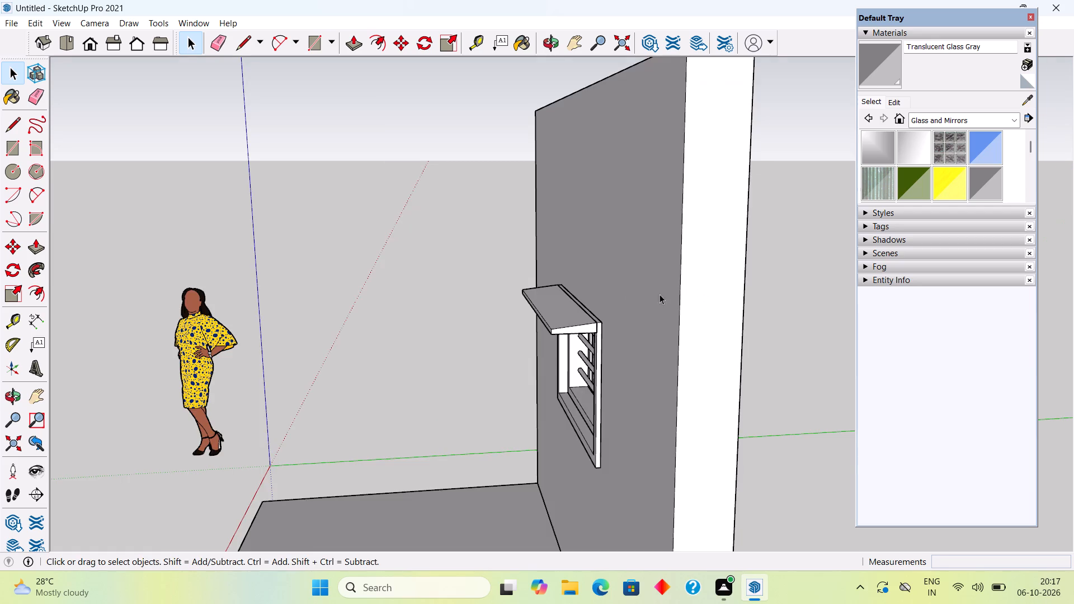
pyautogui.moveTo(667, 296); pyautogui.dragTo(605, 292, button='middle')
pyautogui.scroll(5, 496, 319)
pyautogui.scroll(5, 557, 337)
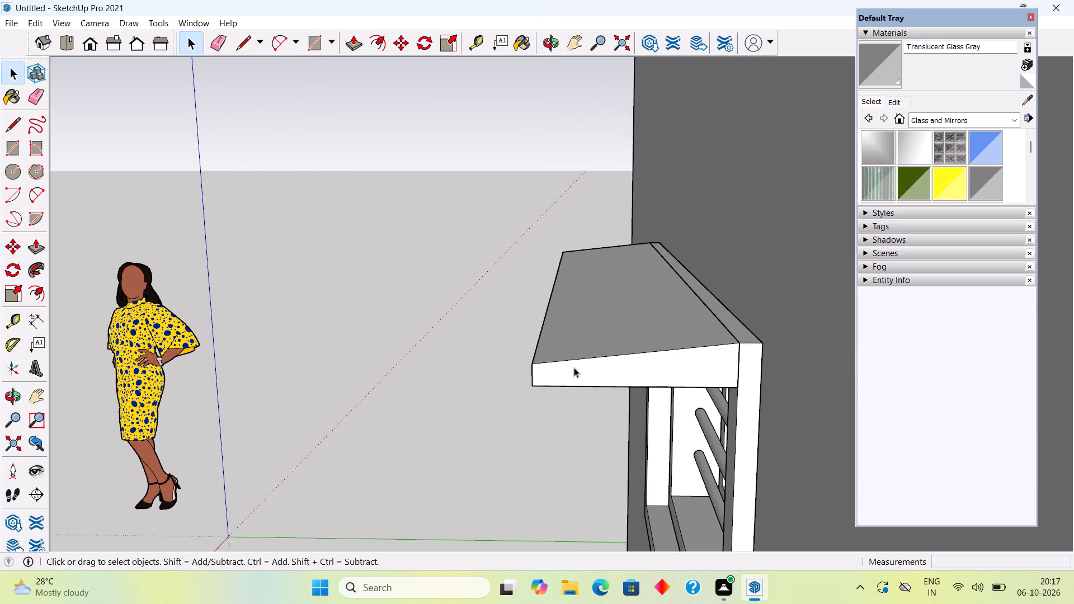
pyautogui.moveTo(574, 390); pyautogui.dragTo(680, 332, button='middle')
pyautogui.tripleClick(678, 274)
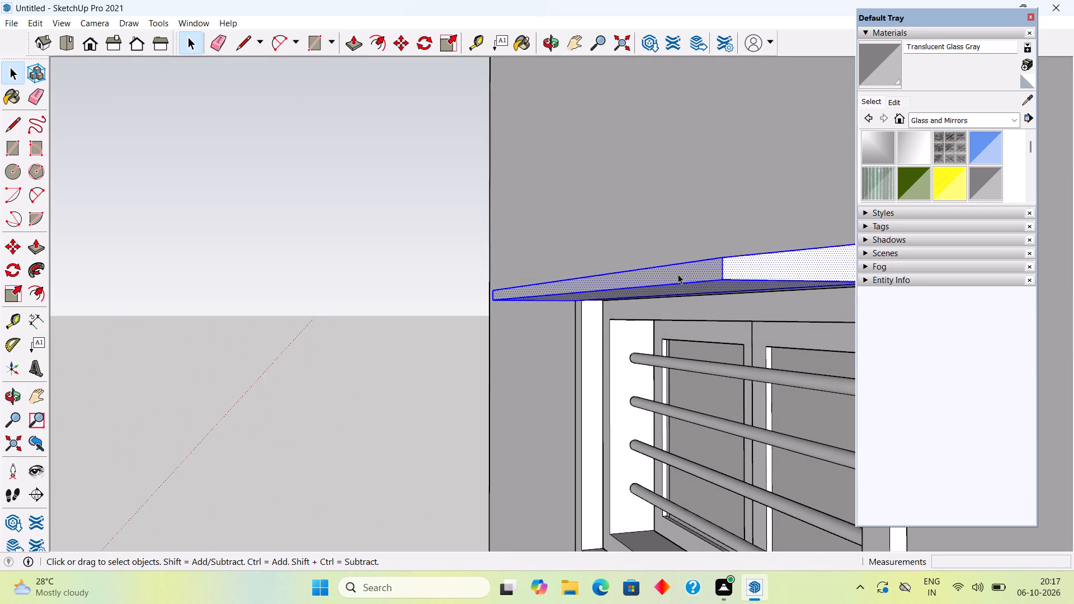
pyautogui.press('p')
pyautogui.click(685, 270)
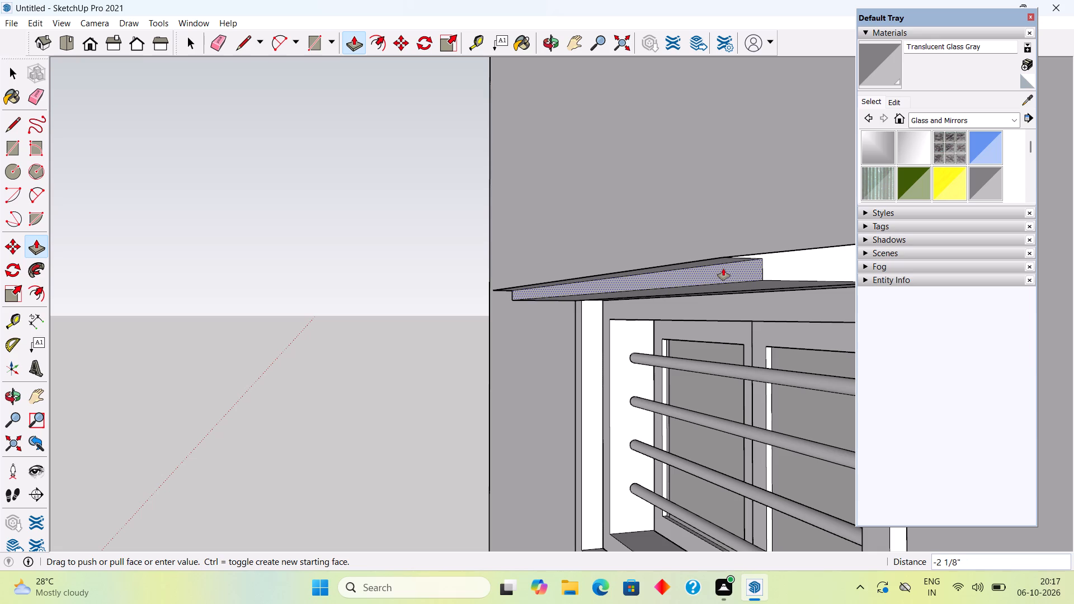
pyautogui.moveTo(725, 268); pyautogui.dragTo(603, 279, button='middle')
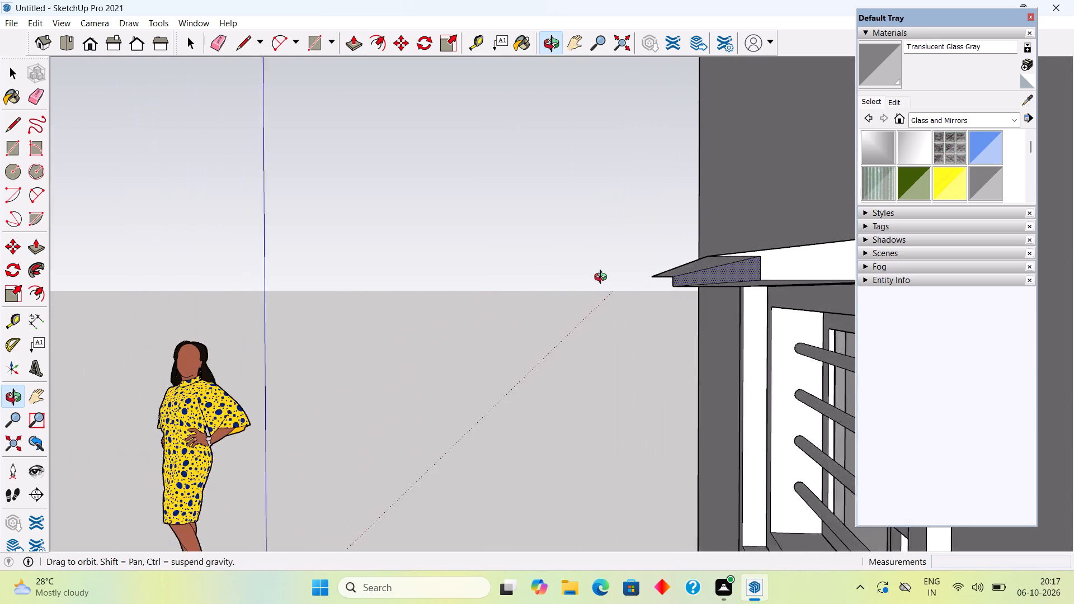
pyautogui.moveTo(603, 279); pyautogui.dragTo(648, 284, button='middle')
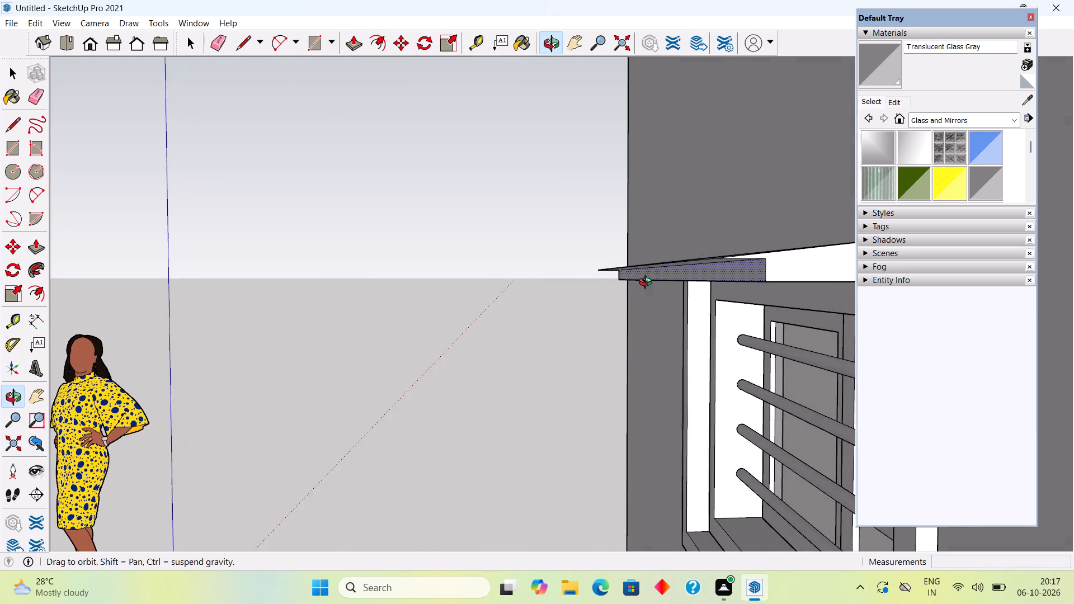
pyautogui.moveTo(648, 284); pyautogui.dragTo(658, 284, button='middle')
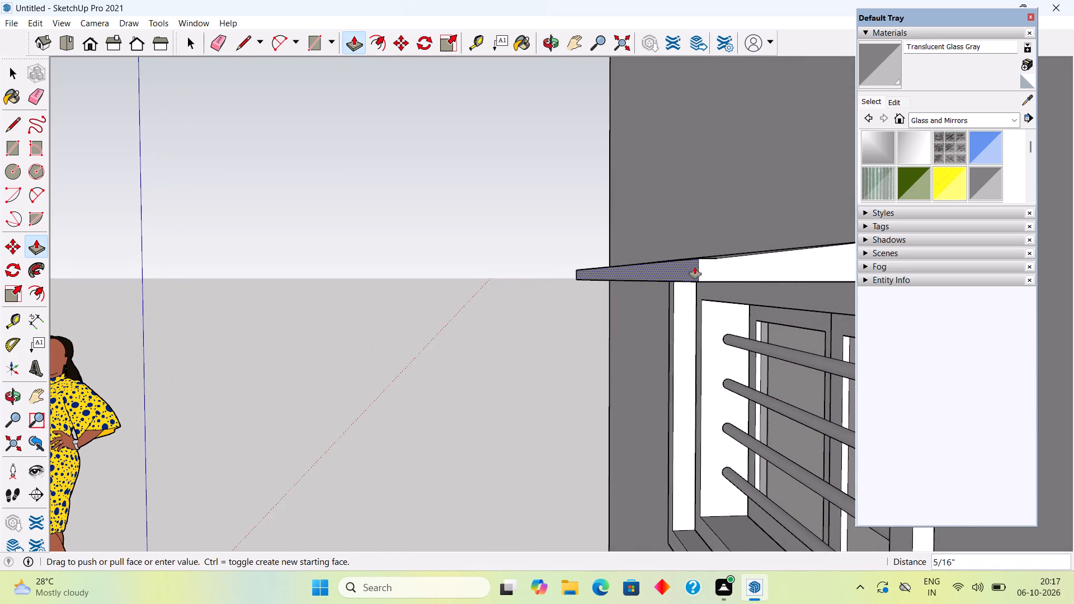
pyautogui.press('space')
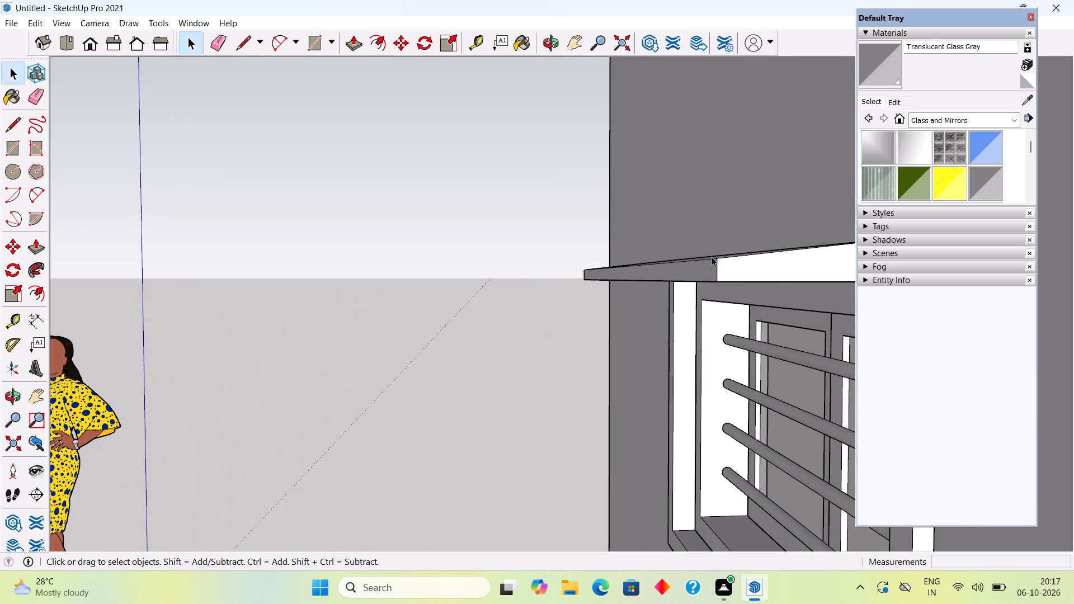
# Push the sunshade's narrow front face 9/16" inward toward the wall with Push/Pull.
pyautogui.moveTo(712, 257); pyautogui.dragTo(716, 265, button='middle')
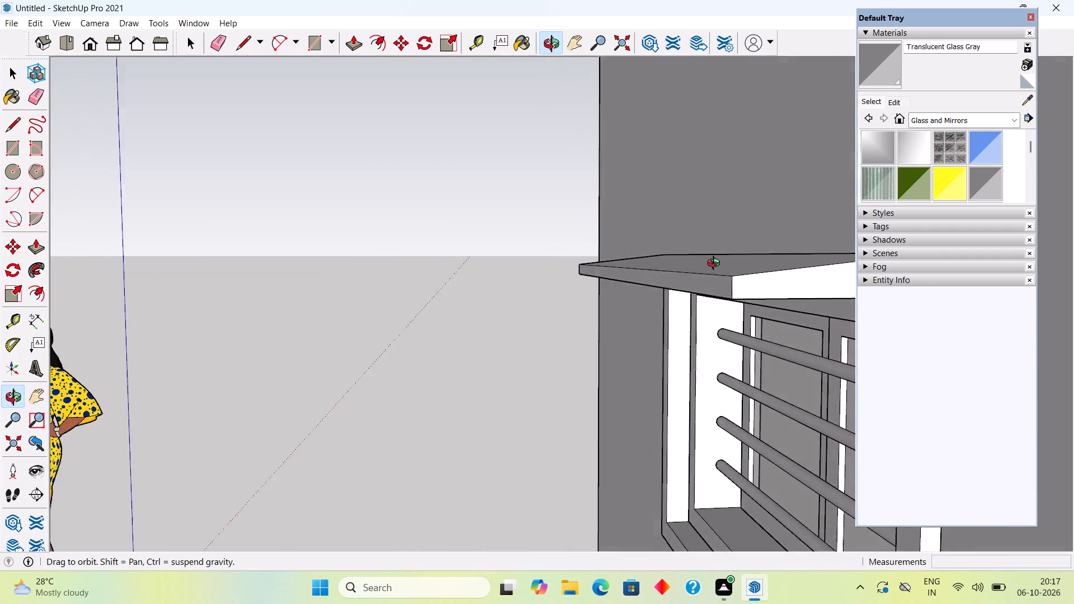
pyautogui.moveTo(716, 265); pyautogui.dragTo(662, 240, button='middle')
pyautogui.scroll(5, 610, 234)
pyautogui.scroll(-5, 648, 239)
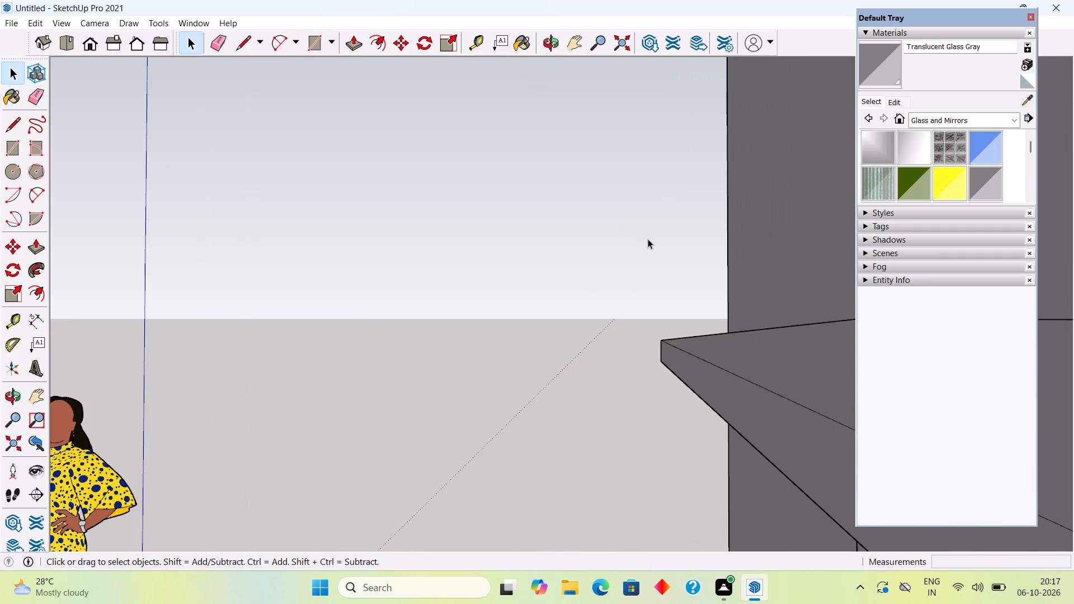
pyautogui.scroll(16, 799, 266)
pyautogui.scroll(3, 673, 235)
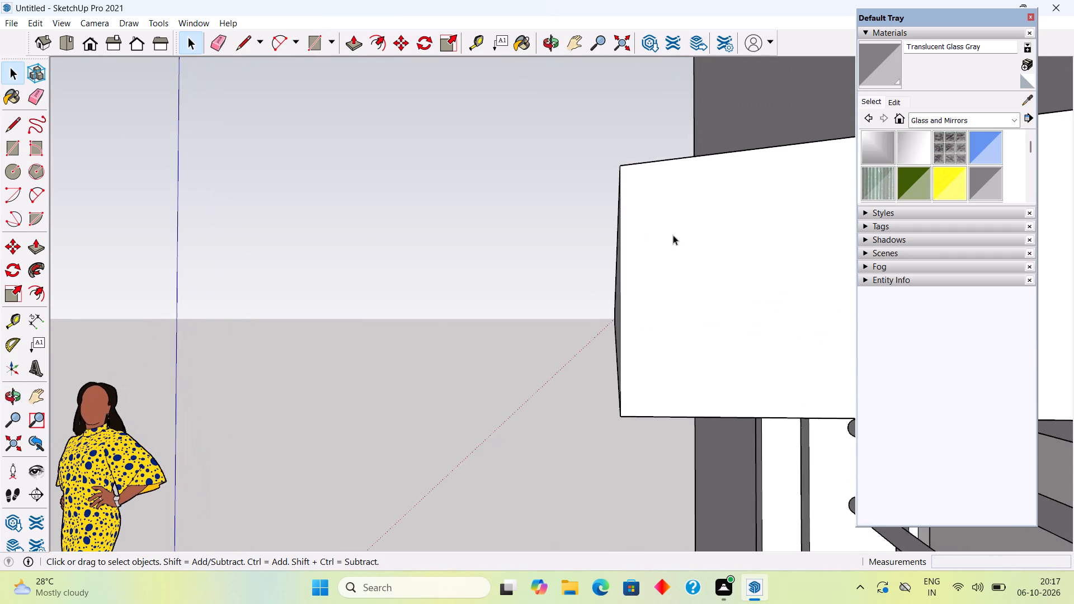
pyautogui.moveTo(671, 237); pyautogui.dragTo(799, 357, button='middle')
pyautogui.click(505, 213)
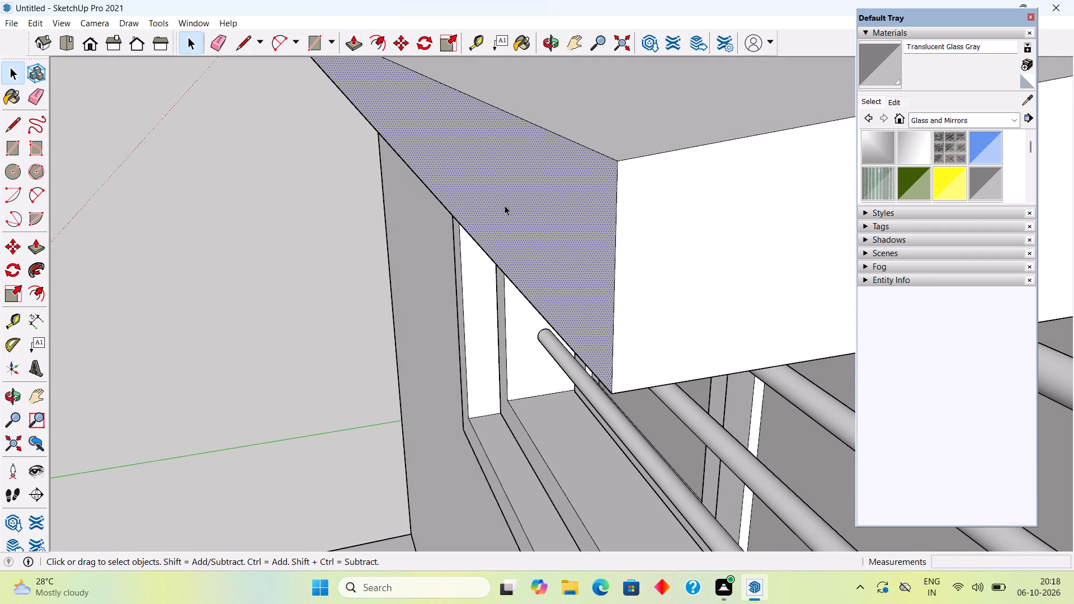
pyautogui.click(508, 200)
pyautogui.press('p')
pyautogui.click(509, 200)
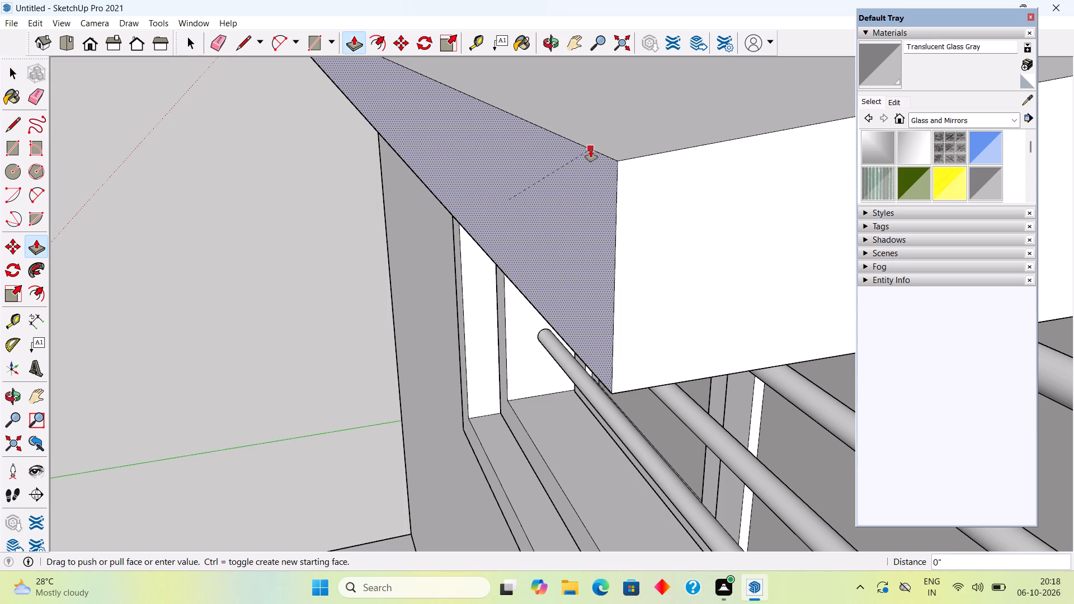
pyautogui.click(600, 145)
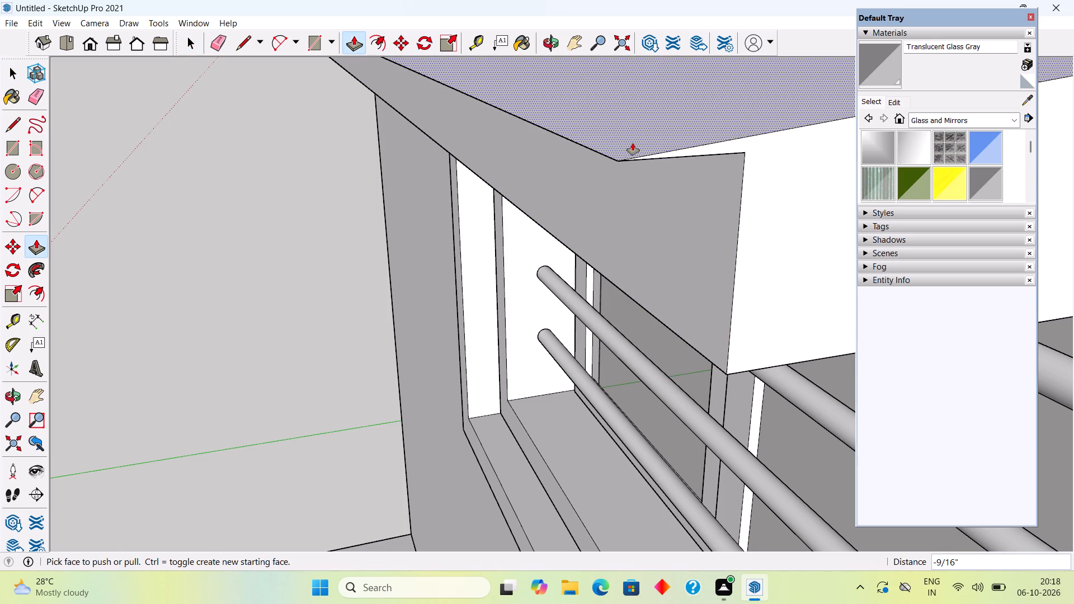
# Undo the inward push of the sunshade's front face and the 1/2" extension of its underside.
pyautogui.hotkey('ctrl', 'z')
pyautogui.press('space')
# Select the whole sunshade and scale its projection from the wall to 0.50 along the green axis.
pyautogui.scroll(-6, 639, 168)
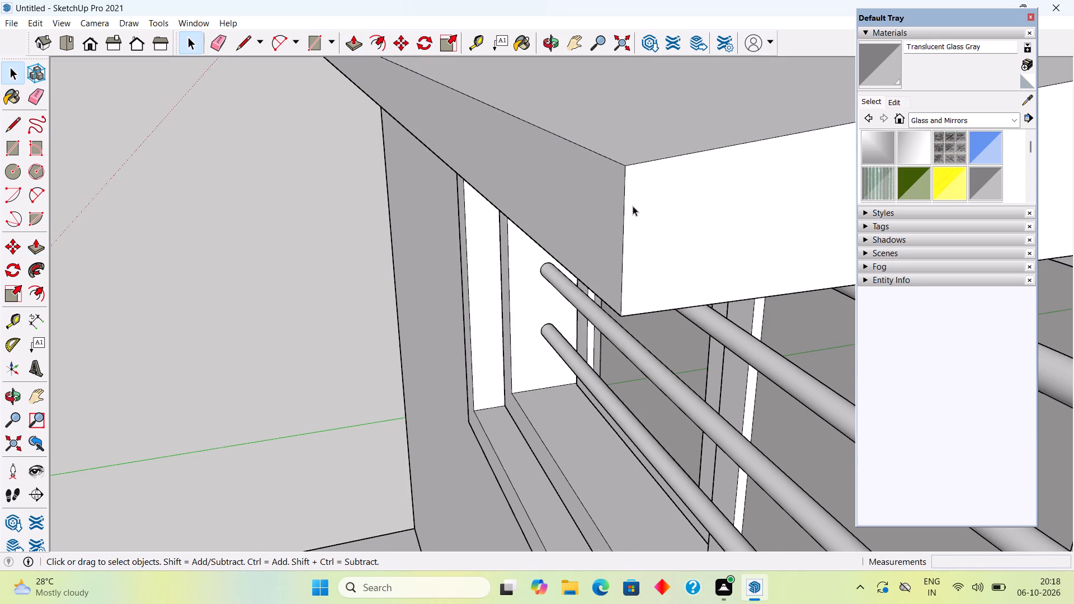
pyautogui.scroll(-16, 633, 206)
pyautogui.tripleClick(635, 213)
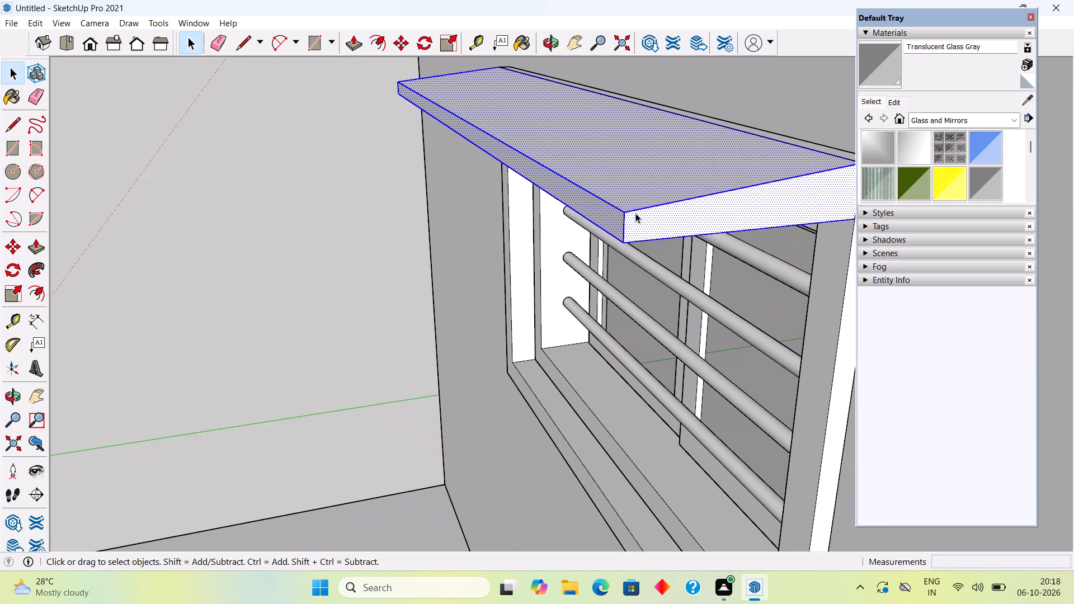
pyautogui.moveTo(547, 180); pyautogui.dragTo(660, 187, button='middle')
pyautogui.scroll(-8, 660, 187)
pyautogui.moveTo(533, 186); pyautogui.dragTo(596, 188, button='middle')
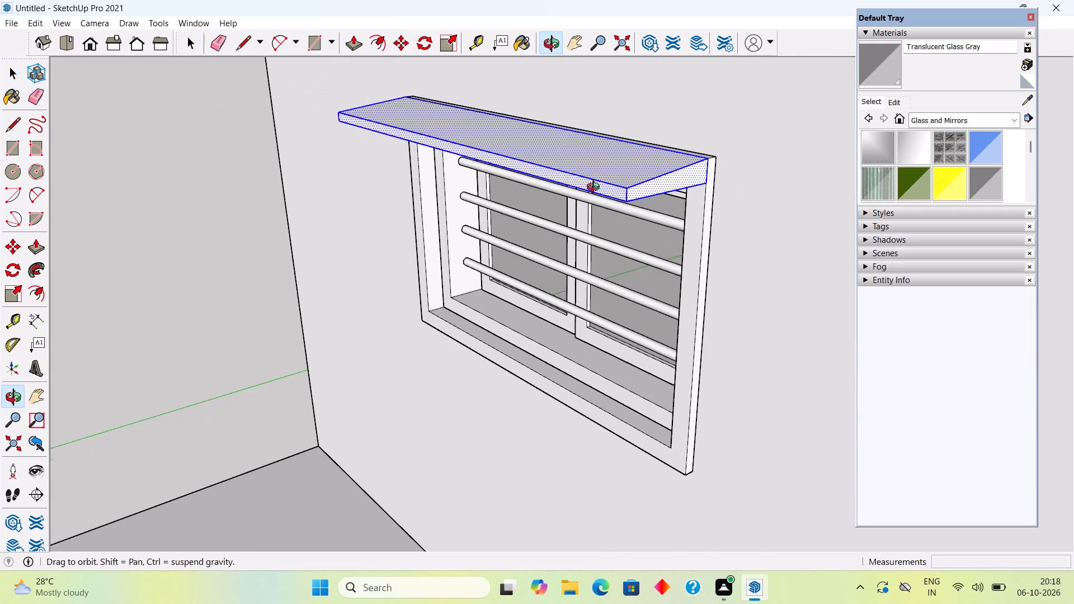
pyautogui.moveTo(596, 188); pyautogui.dragTo(812, 195, button='middle')
pyautogui.press('s')
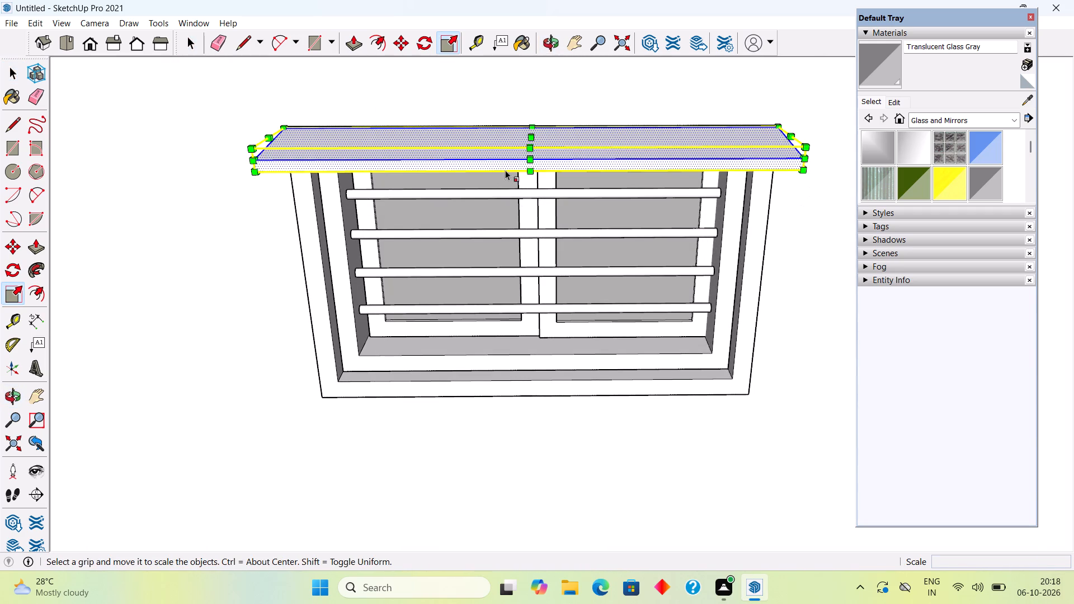
pyautogui.click(533, 158)
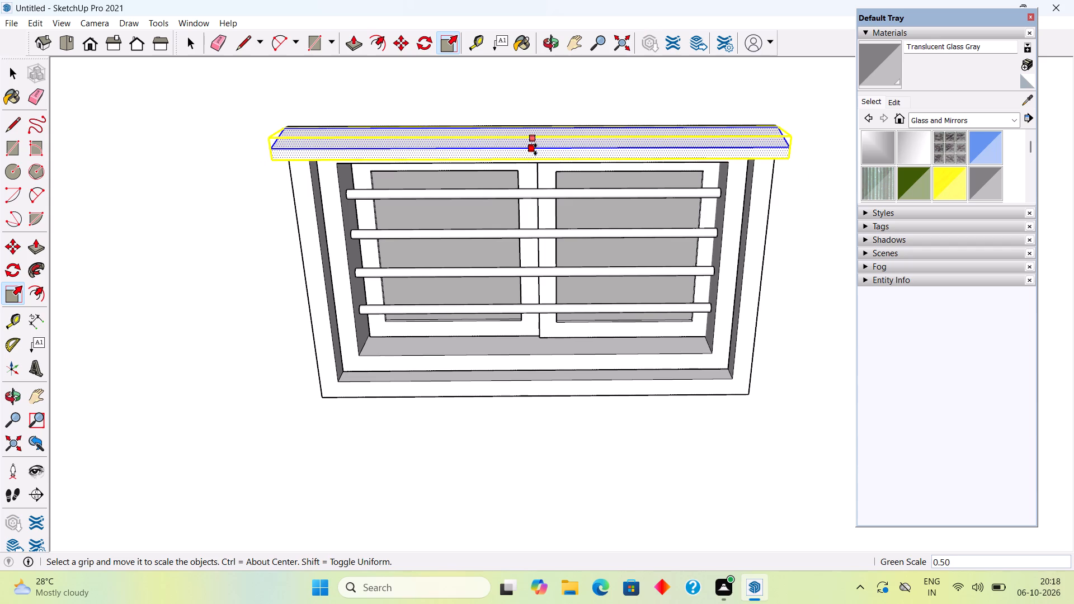
pyautogui.click(535, 149)
pyautogui.press('space')
# Make the sunshade's selected geometry into a group and clear the selection.
pyautogui.scroll(-8, 515, 189)
pyautogui.moveTo(493, 199); pyautogui.dragTo(685, 171, button='middle')
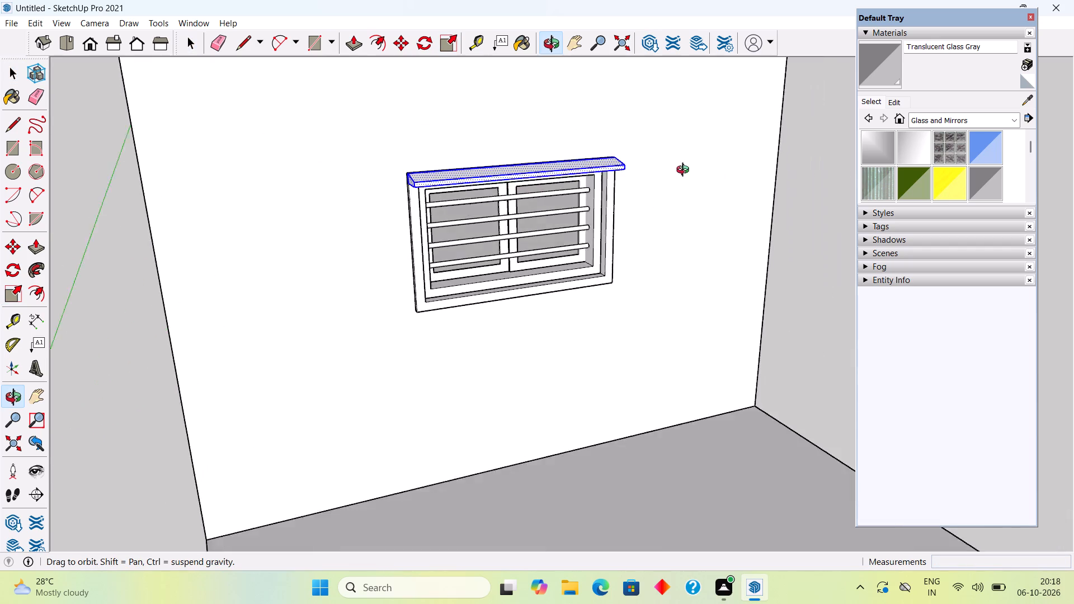
pyautogui.moveTo(685, 171); pyautogui.dragTo(802, 149, button='middle')
pyautogui.scroll(5, 496, 178)
pyautogui.rightClick(496, 178)
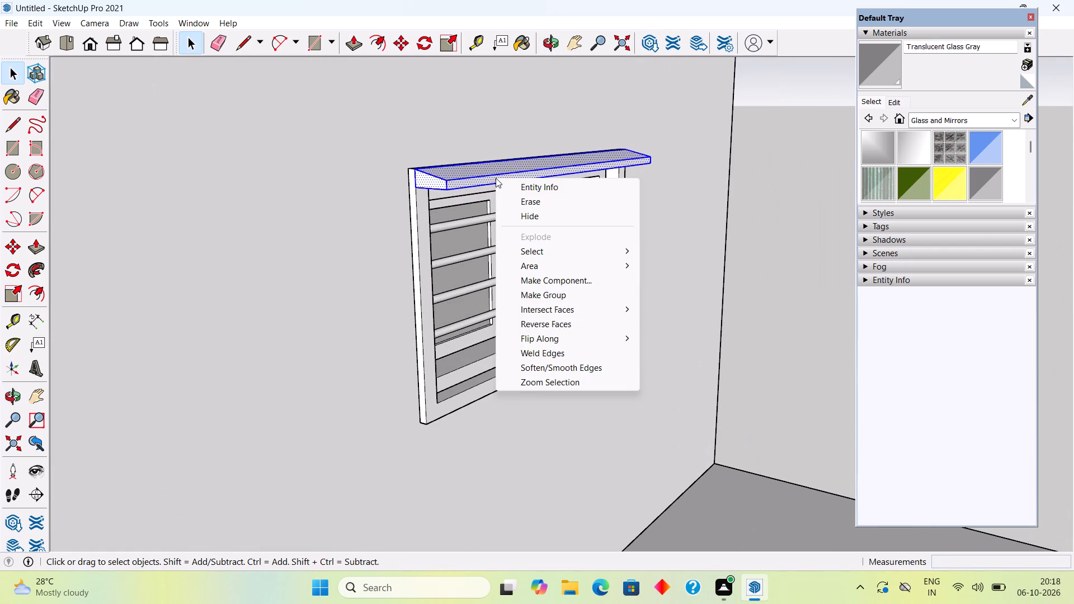
pyautogui.click(547, 294)
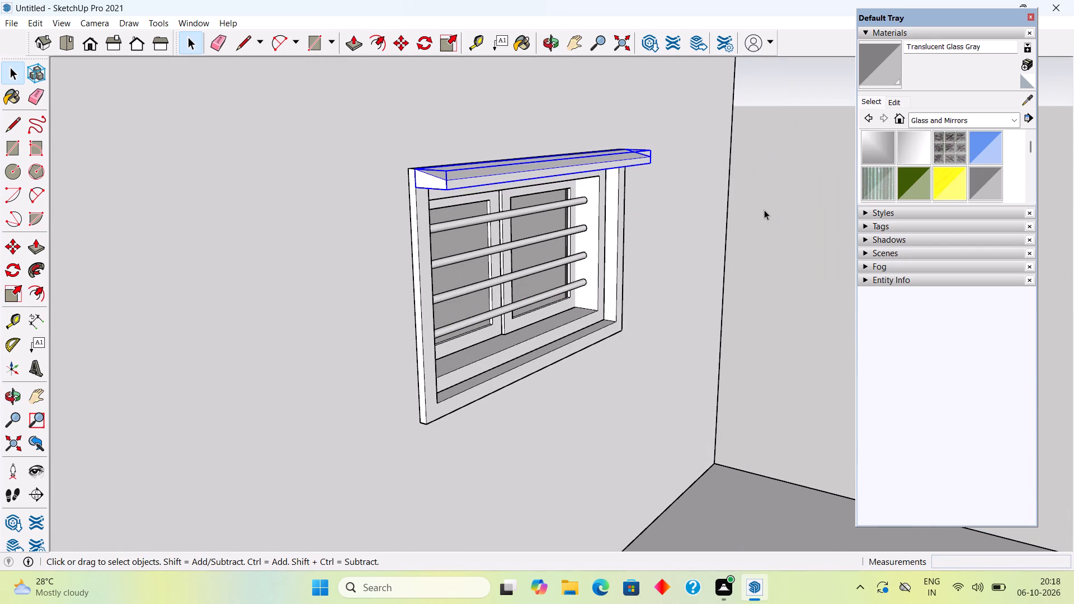
pyautogui.click(764, 210)
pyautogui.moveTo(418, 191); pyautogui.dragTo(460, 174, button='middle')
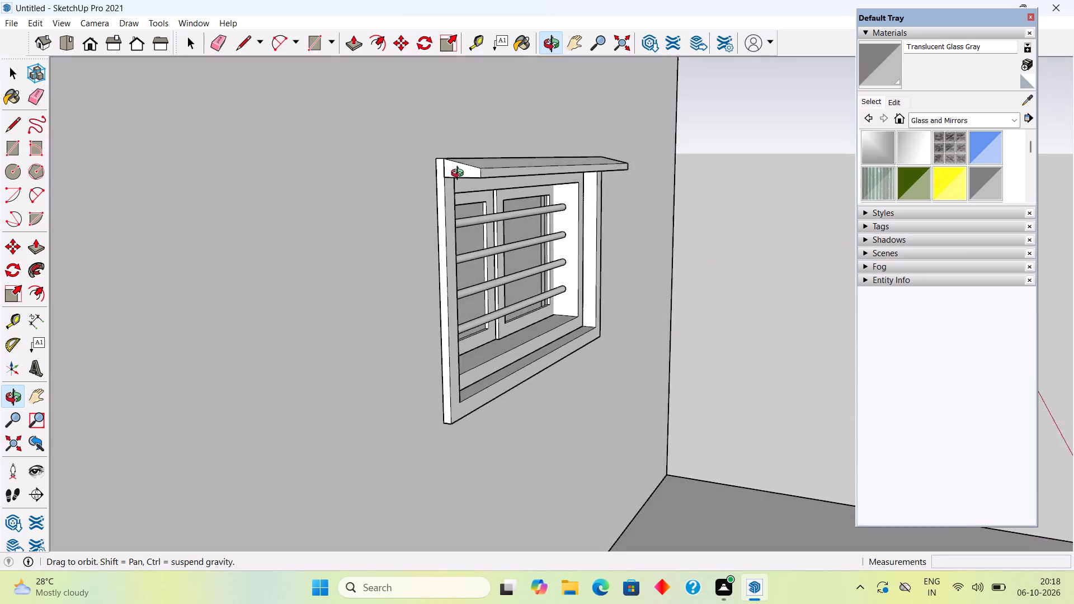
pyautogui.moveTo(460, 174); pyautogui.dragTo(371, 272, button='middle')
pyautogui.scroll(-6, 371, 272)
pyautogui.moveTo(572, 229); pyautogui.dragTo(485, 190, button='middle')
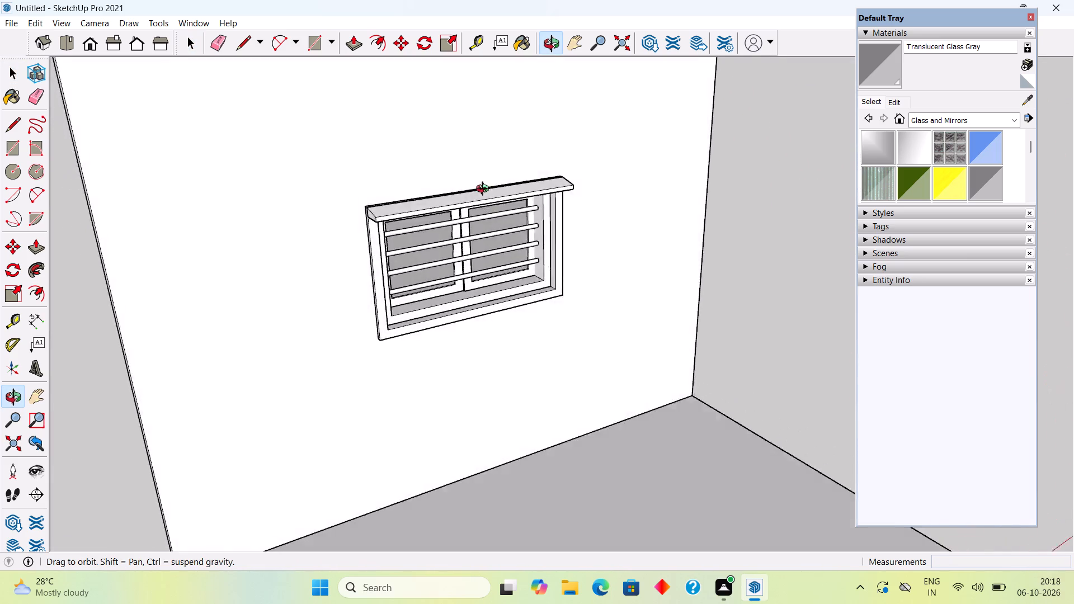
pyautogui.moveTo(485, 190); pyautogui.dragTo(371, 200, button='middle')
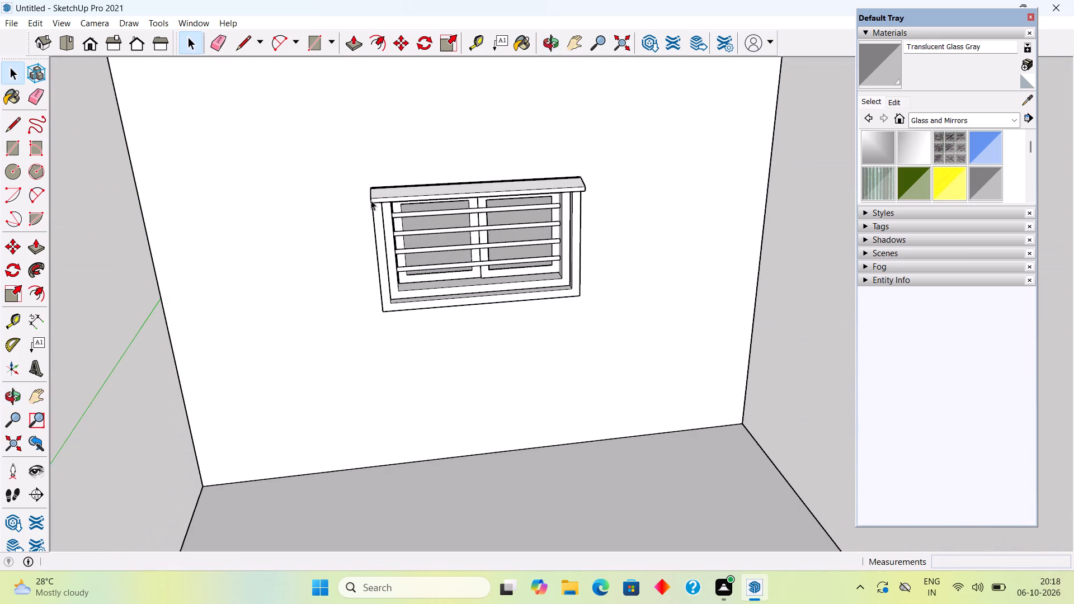
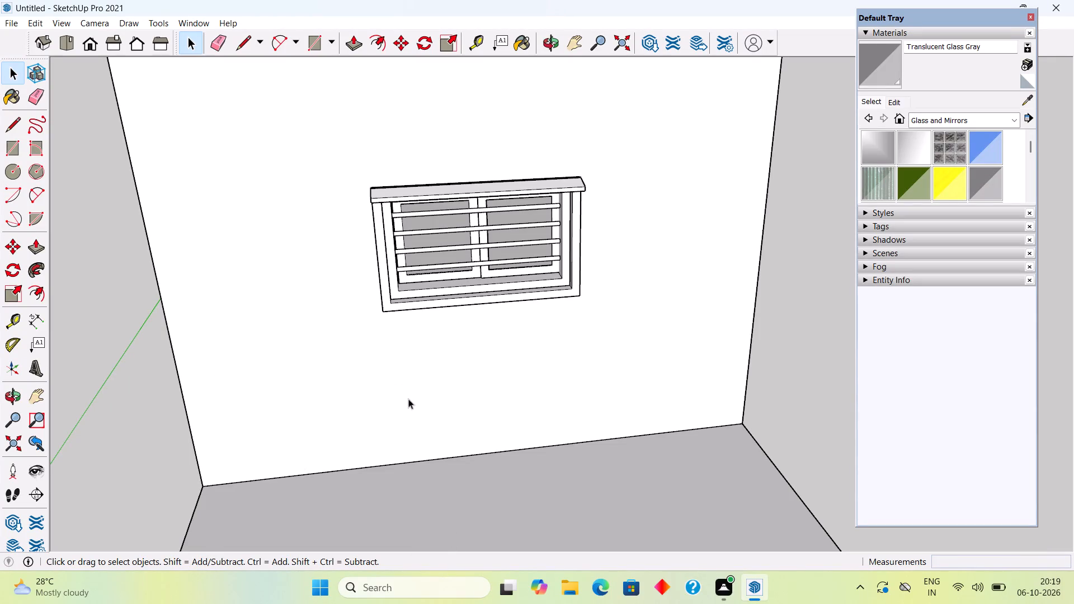
# Switch the materials library to the Colors collection and bring up its darkest swatches.
pyautogui.moveTo(407, 399); pyautogui.dragTo(383, 298, button='middle')
pyautogui.moveTo(440, 312); pyautogui.dragTo(440, 281, button='middle')
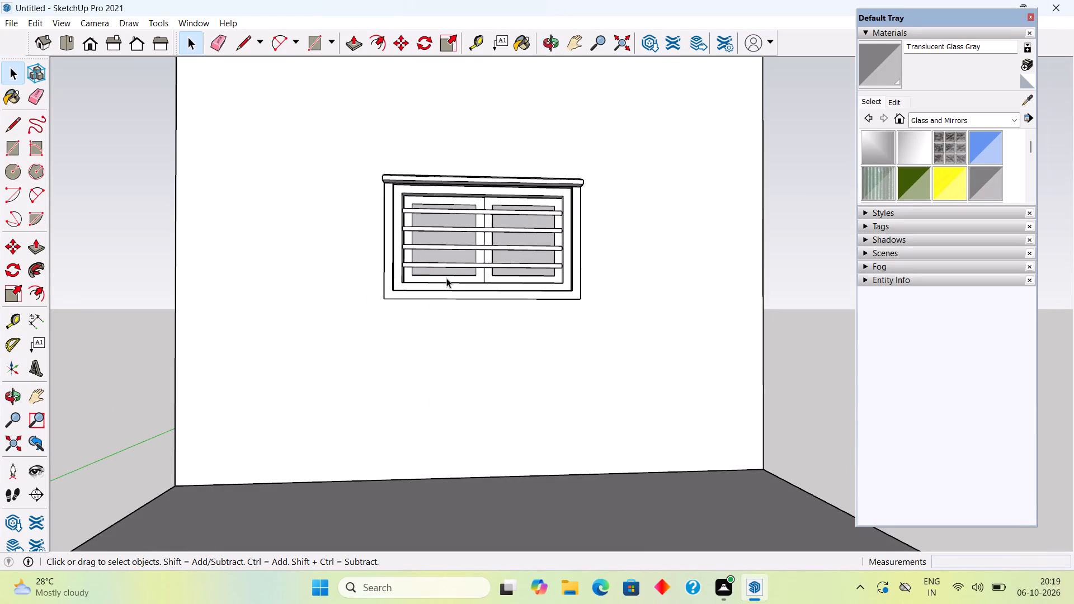
pyautogui.scroll(3, 448, 279)
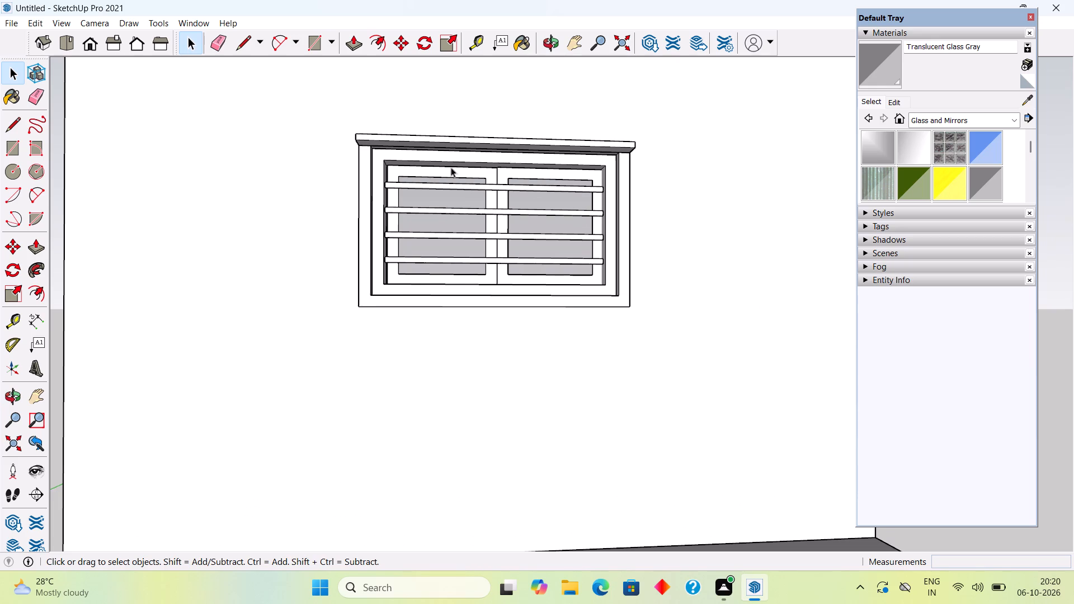
pyautogui.click(927, 118)
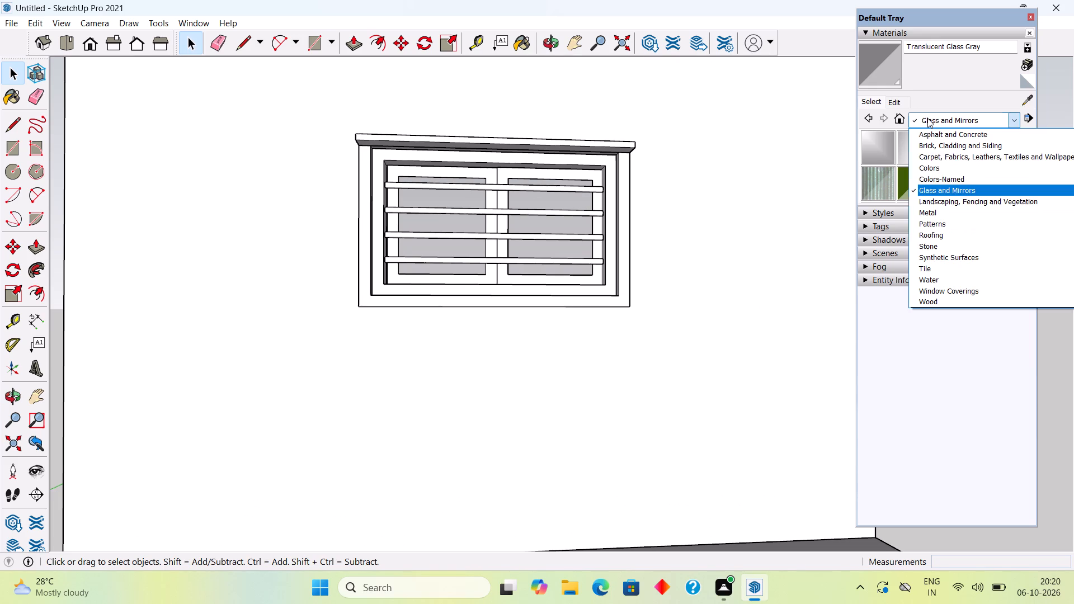
pyautogui.click(931, 168)
pyautogui.scroll(-5, 963, 177)
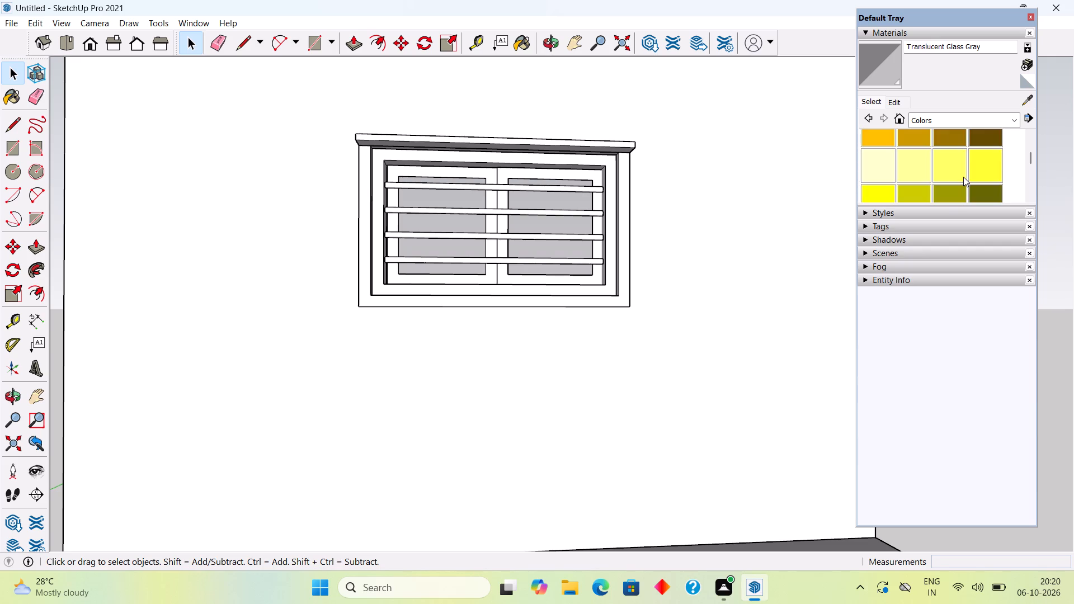
pyautogui.scroll(-11, 963, 177)
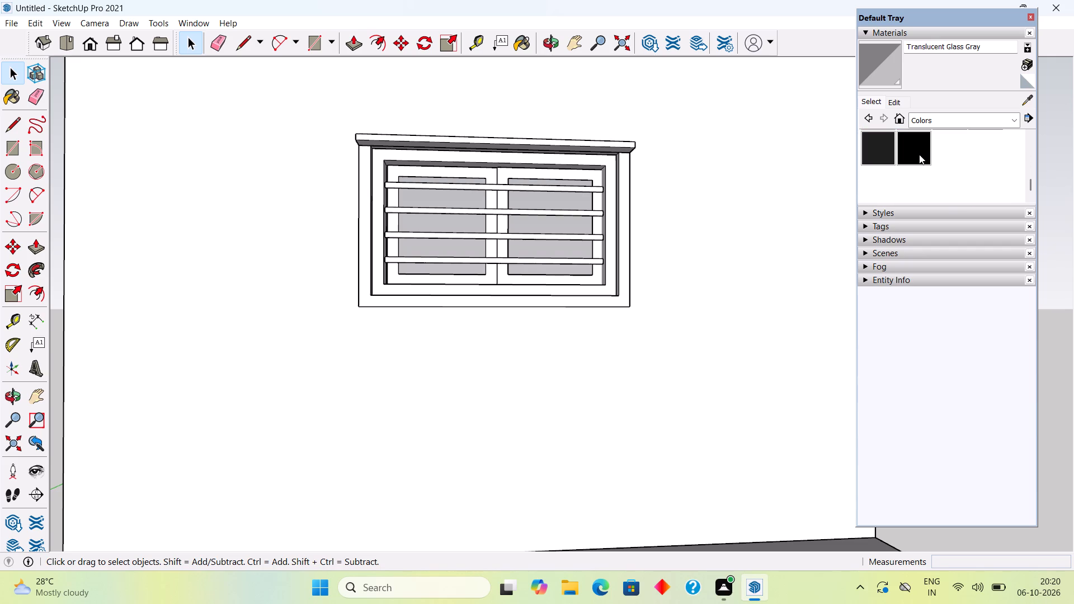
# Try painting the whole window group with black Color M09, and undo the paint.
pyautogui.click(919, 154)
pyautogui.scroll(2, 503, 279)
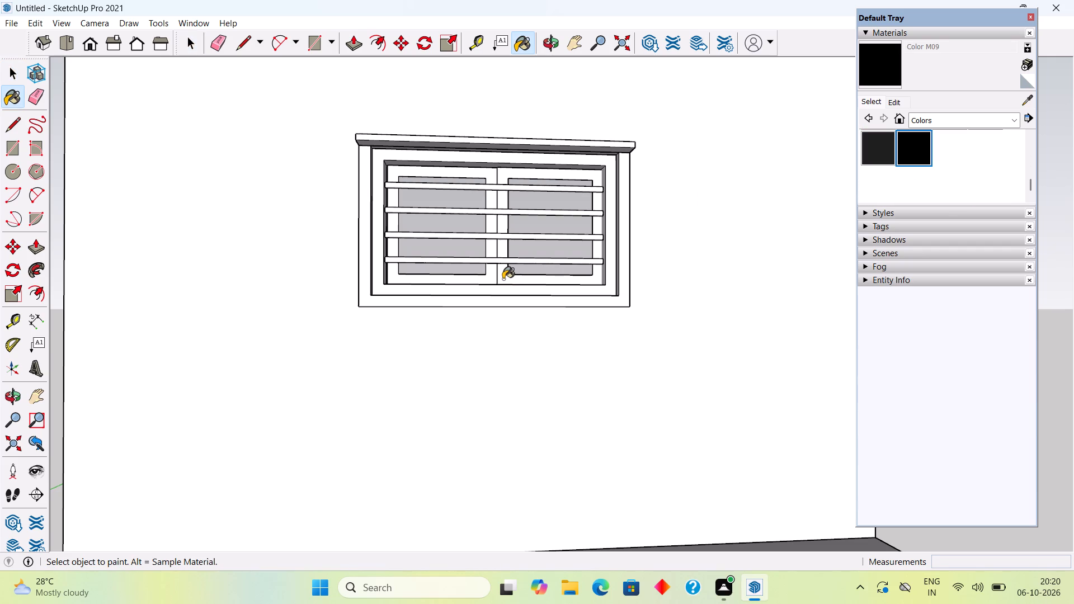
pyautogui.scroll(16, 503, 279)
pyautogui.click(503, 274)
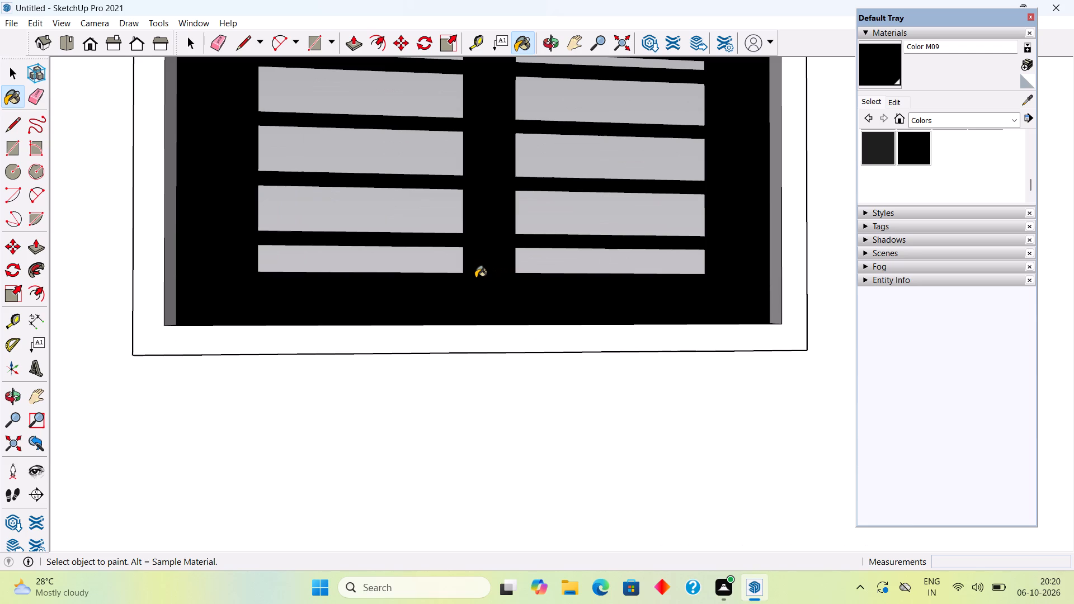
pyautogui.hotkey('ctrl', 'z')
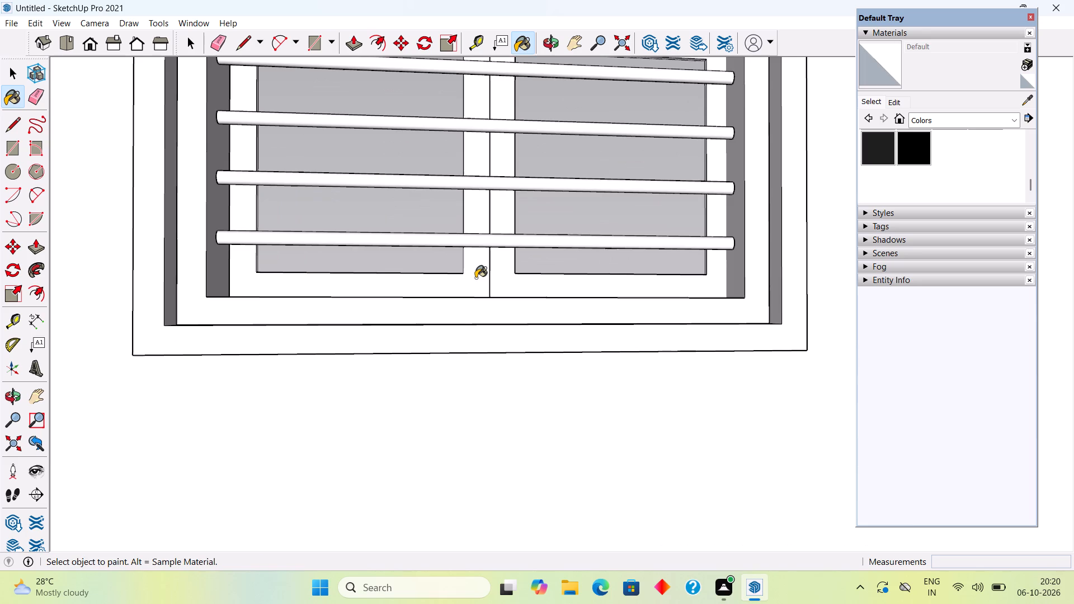
# Open the left window sash for editing and paint its frame face with Color M08.
pyautogui.press('space')
pyautogui.tripleClick(479, 272)
pyautogui.doubleClick(479, 272)
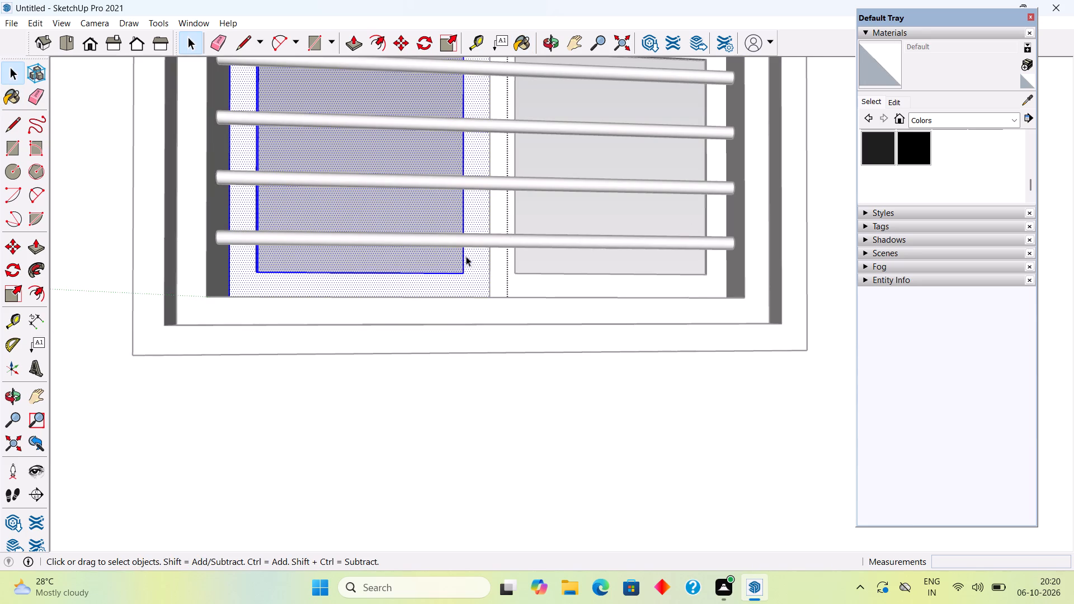
pyautogui.click(469, 261)
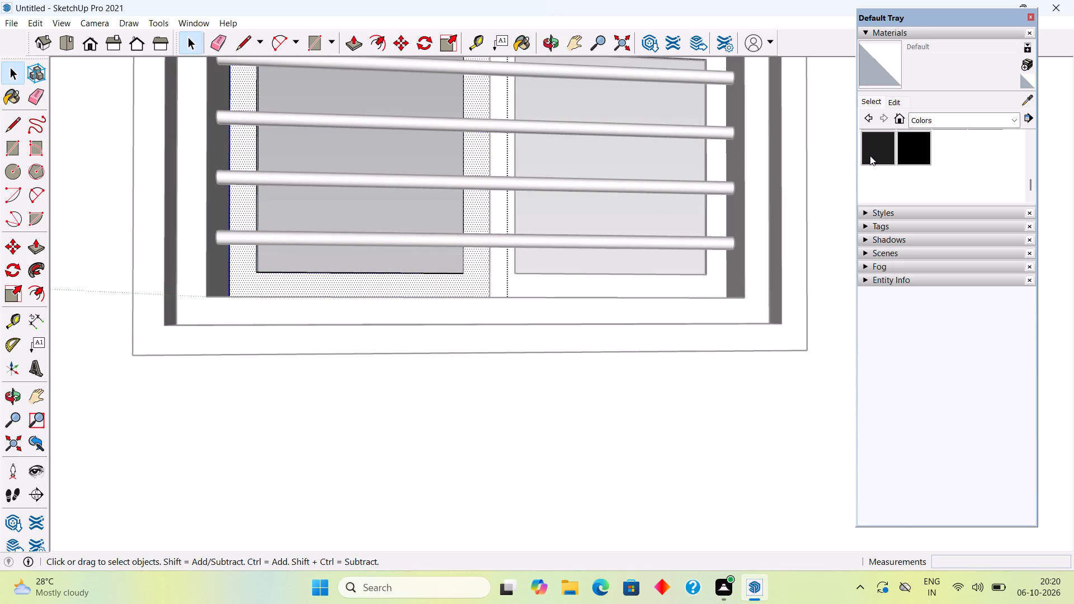
pyautogui.click(870, 155)
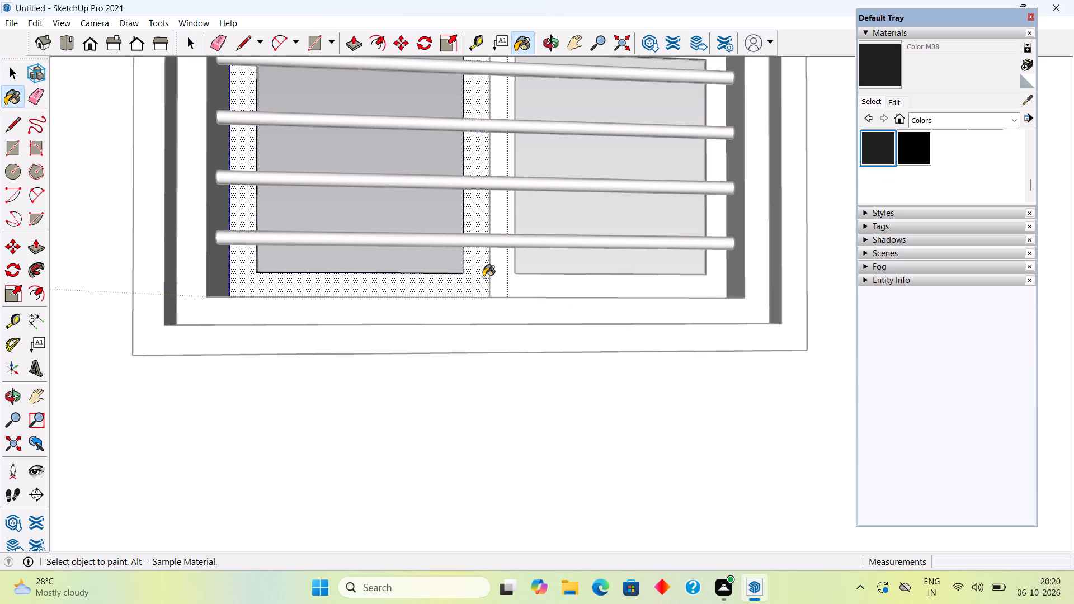
pyautogui.click(483, 277)
pyautogui.click(494, 286)
pyautogui.click(506, 286)
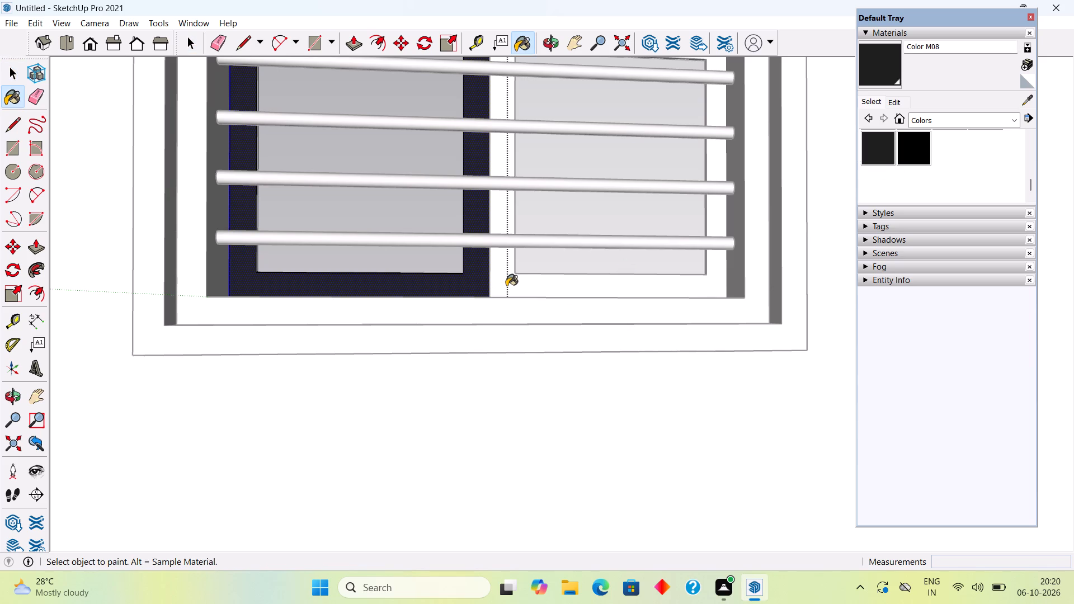
pyautogui.click(520, 286)
# Open the right window sash for editing and paint its frame with Color M08.
pyautogui.press('space')
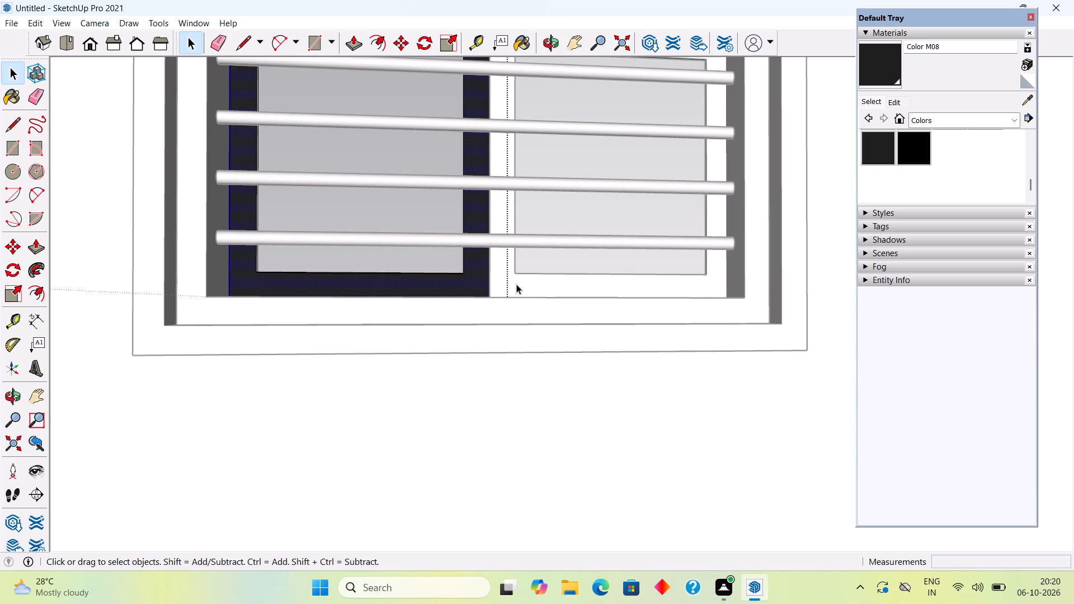
pyautogui.tripleClick(516, 284)
pyautogui.click(516, 284)
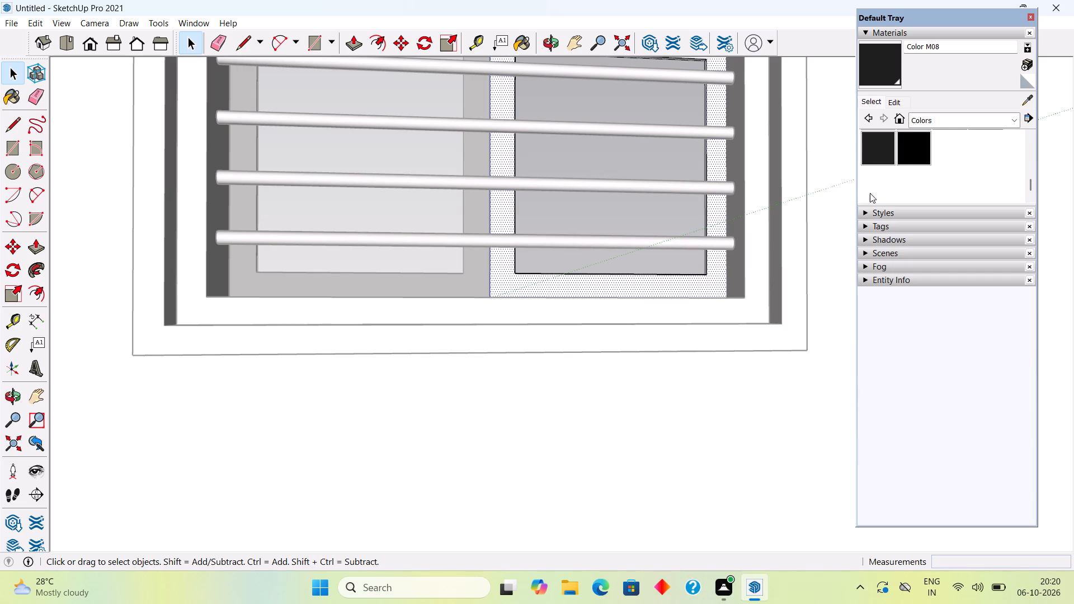
pyautogui.click(883, 147)
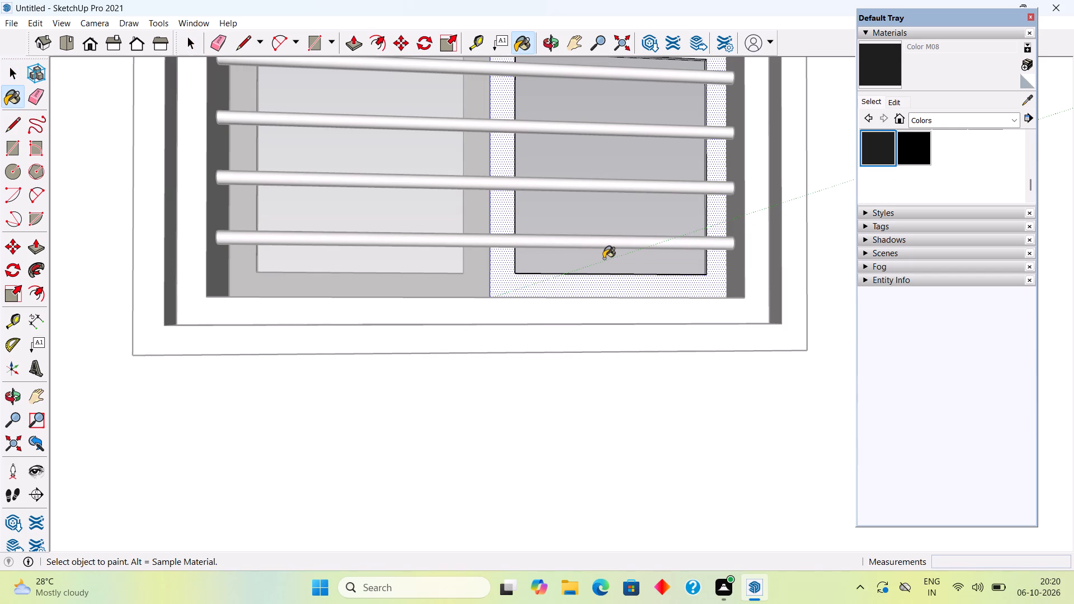
pyautogui.click(594, 290)
pyautogui.scroll(-10, 595, 289)
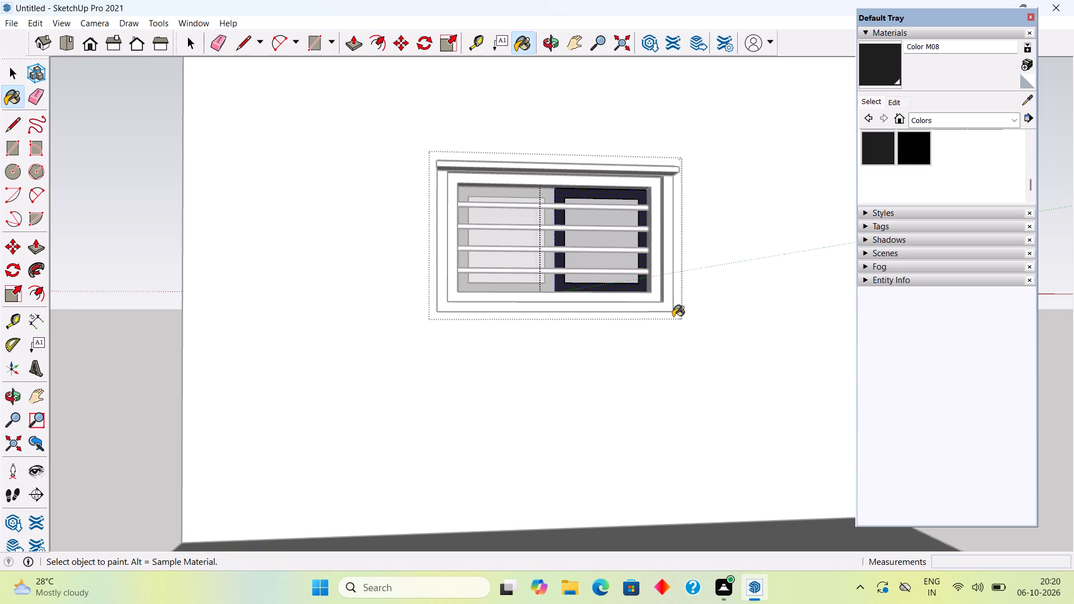
# Open the group of horizontal window bars and paint all four bars with Color M08.
pyautogui.scroll(1, 607, 232)
pyautogui.scroll(4, 541, 234)
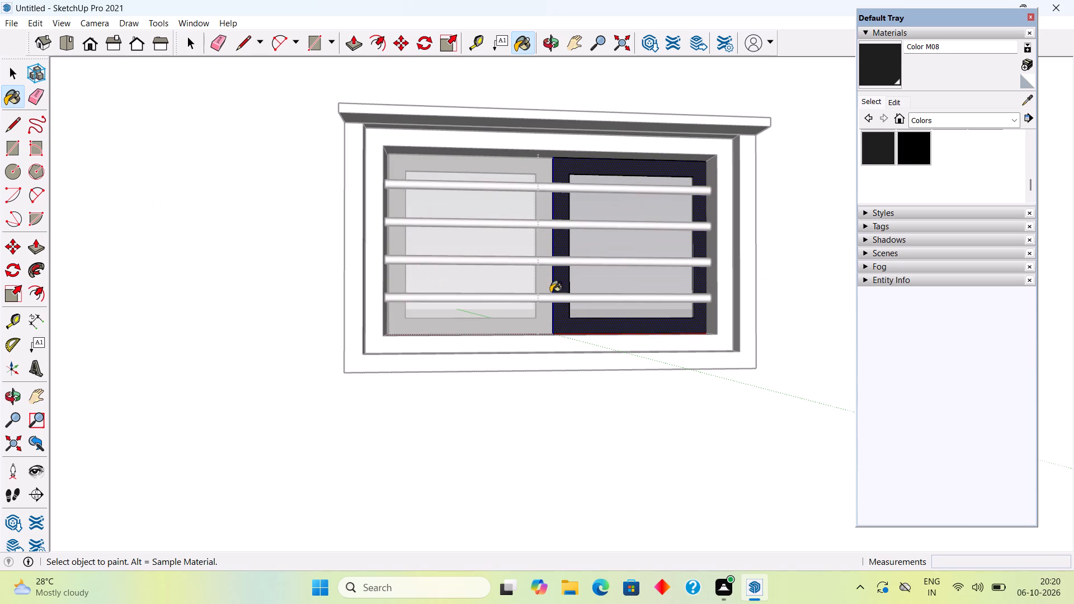
pyautogui.click(553, 299)
pyautogui.press('space')
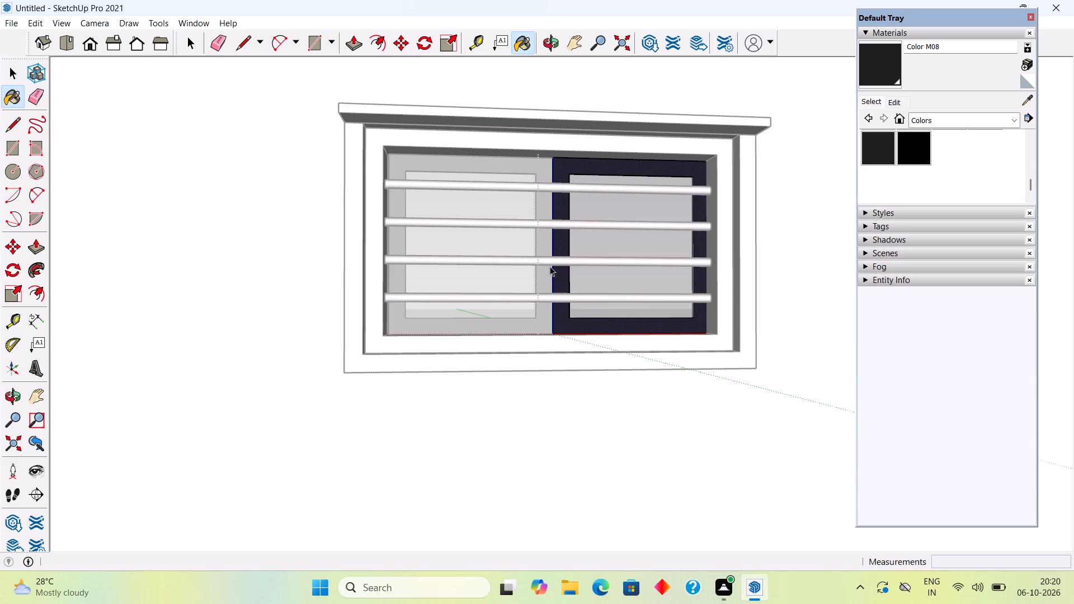
pyautogui.press('space')
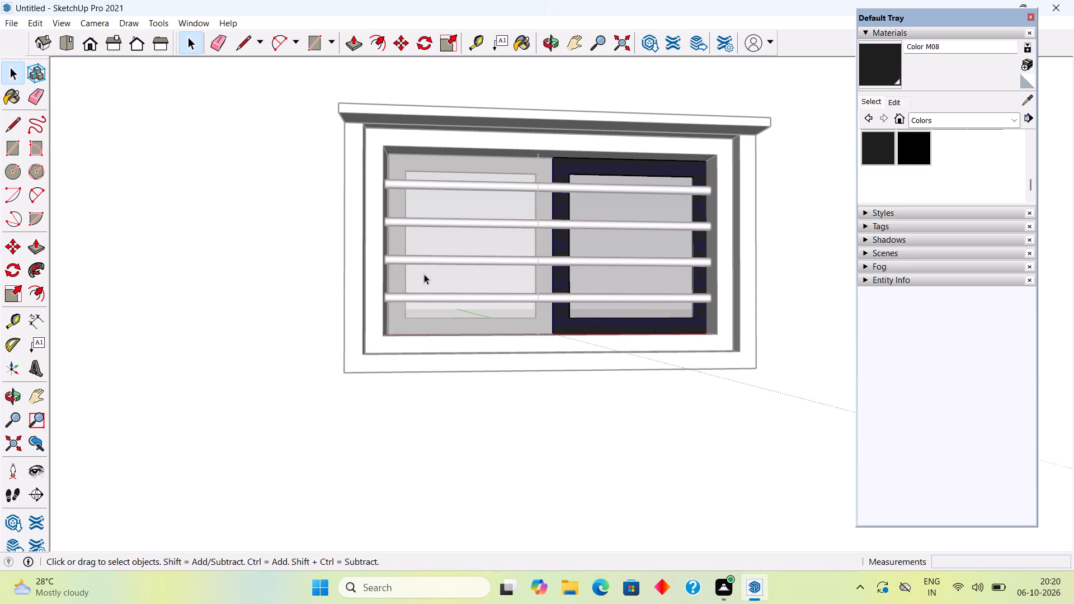
pyautogui.doubleClick(423, 296)
pyautogui.click(423, 296)
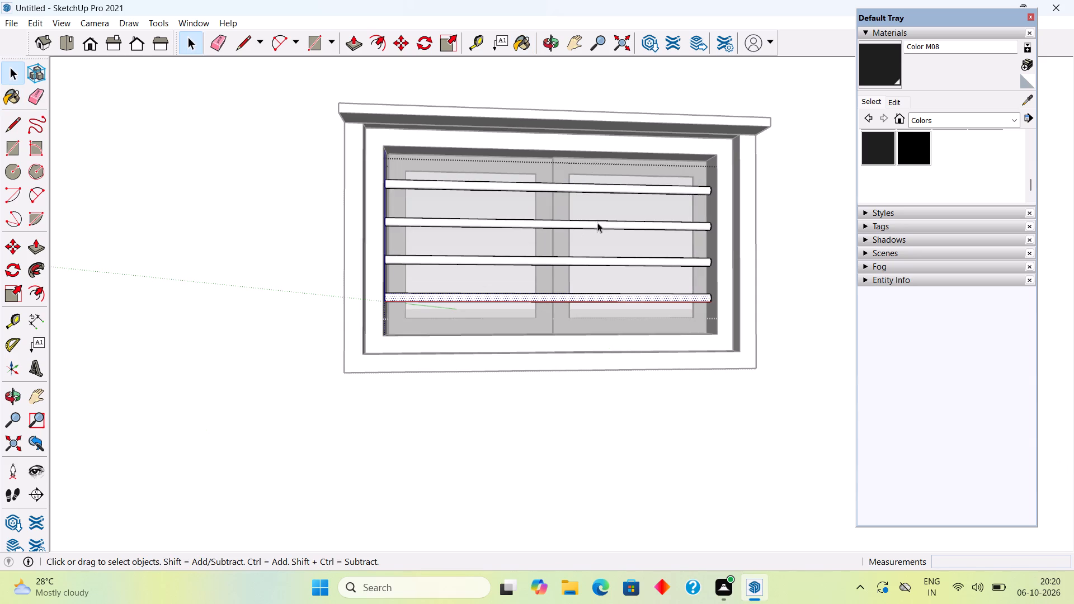
pyautogui.click(879, 149)
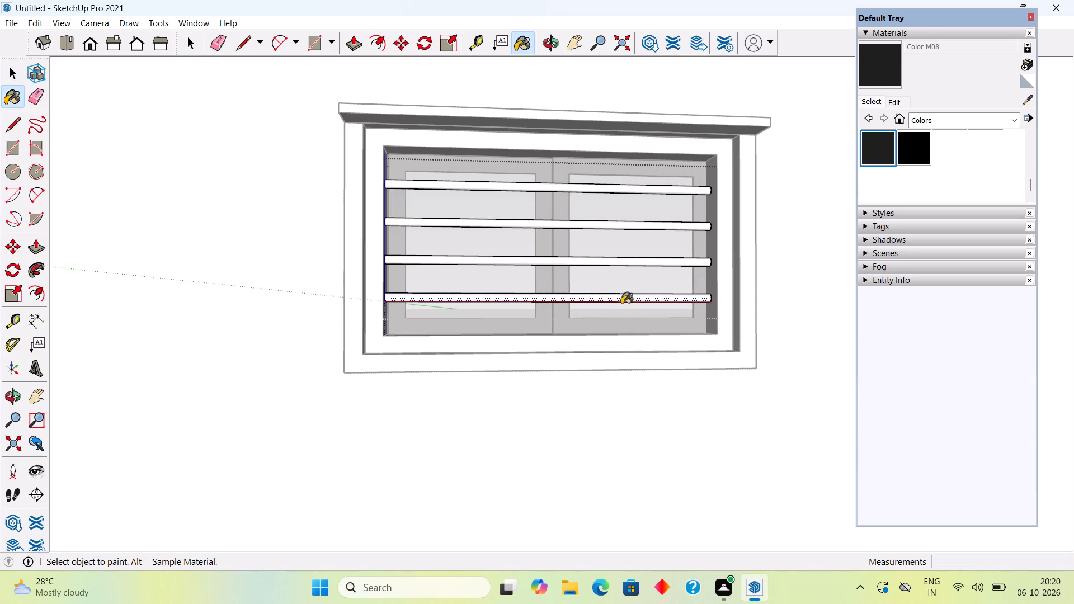
pyautogui.click(621, 300)
pyautogui.click(620, 261)
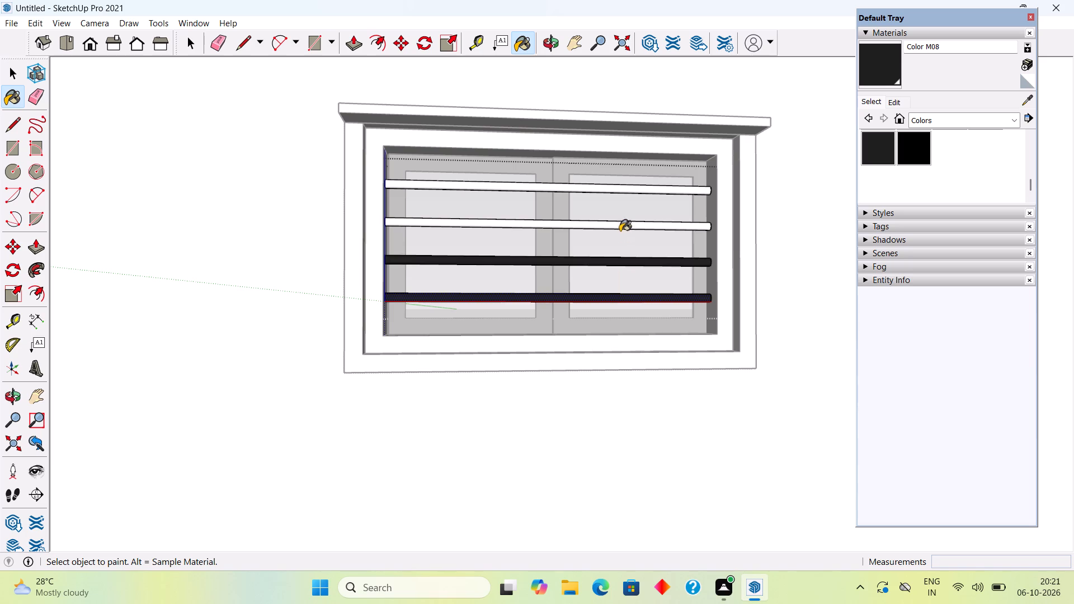
pyautogui.click(620, 226)
pyautogui.click(615, 192)
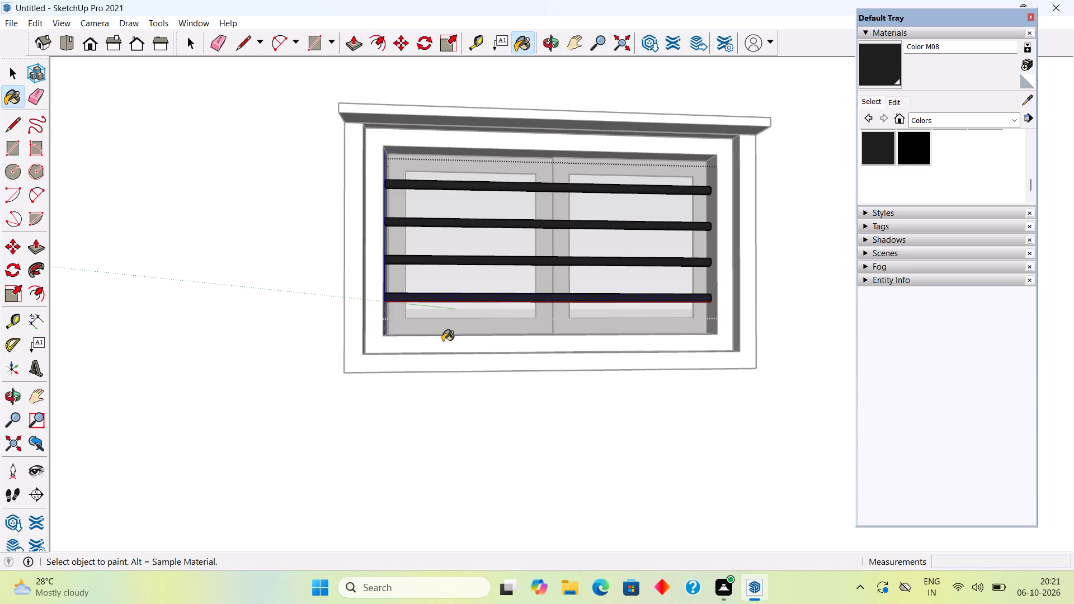
pyautogui.click(398, 339)
# Close the bars, window and wall groups to return to the top level of the model.
pyautogui.press('space')
pyautogui.click(308, 331)
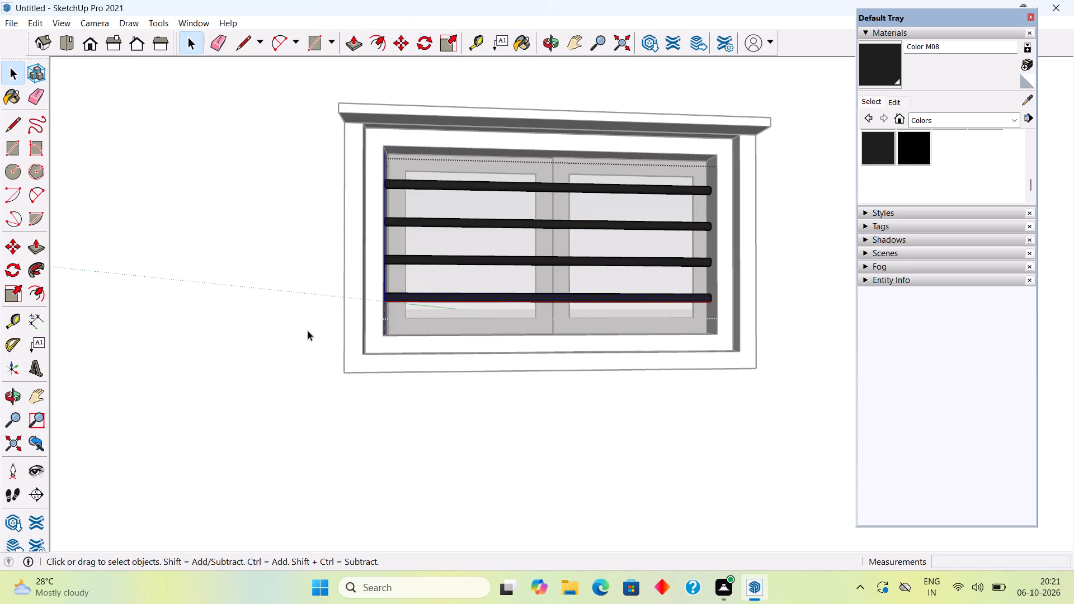
pyautogui.click(308, 329)
pyautogui.click(308, 329)
pyautogui.click(308, 329)
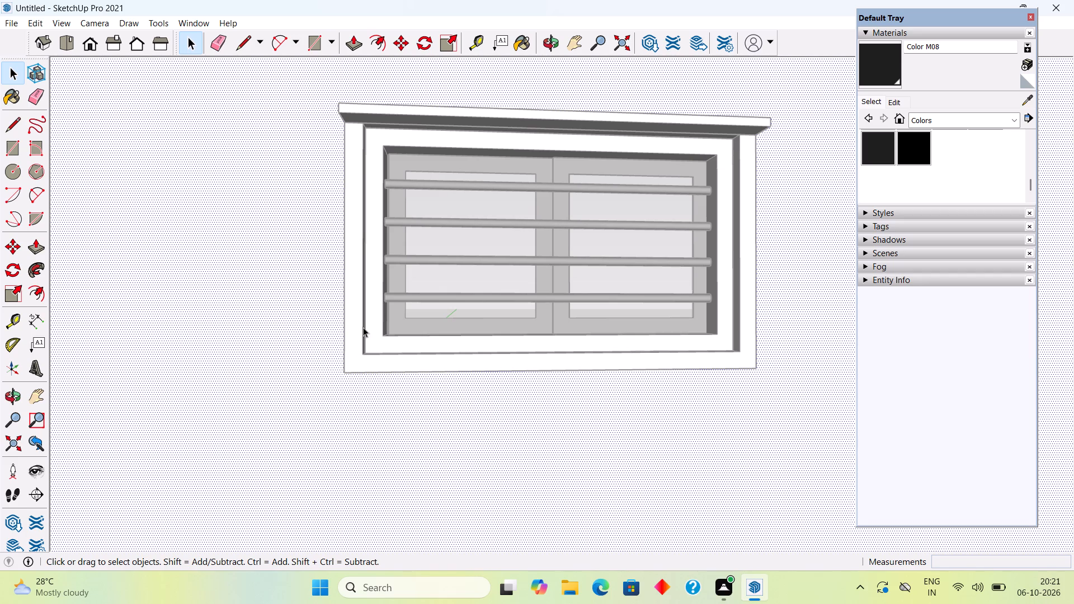
pyautogui.click(366, 327)
pyautogui.click(378, 327)
pyautogui.scroll(-11, 379, 326)
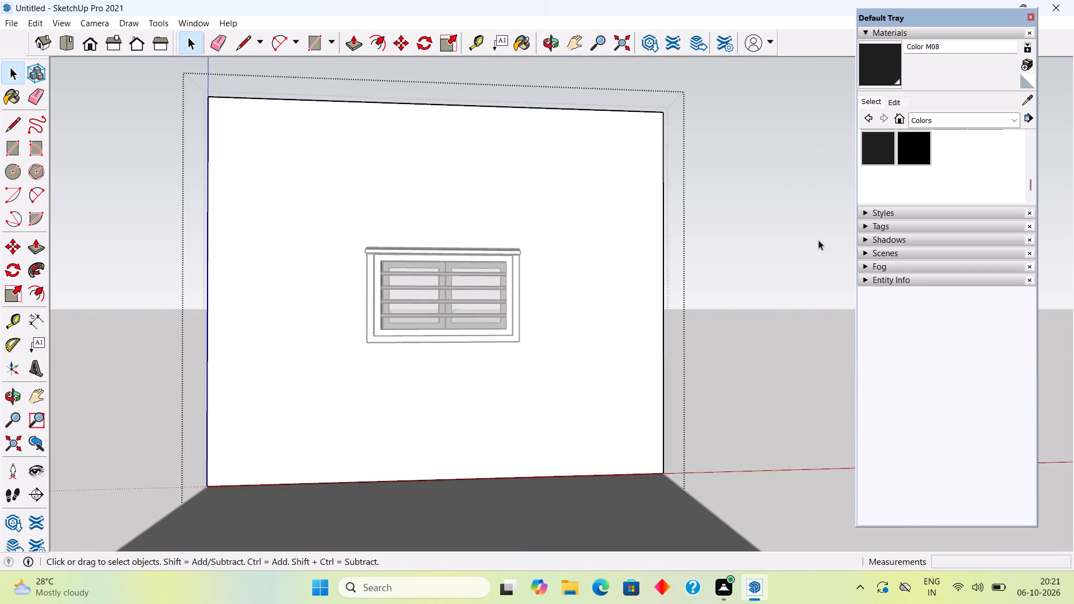
pyautogui.doubleClick(818, 240)
# Paint the window's remaining unpainted fixed frame around the sashes with Color M08.
pyautogui.scroll(9, 418, 313)
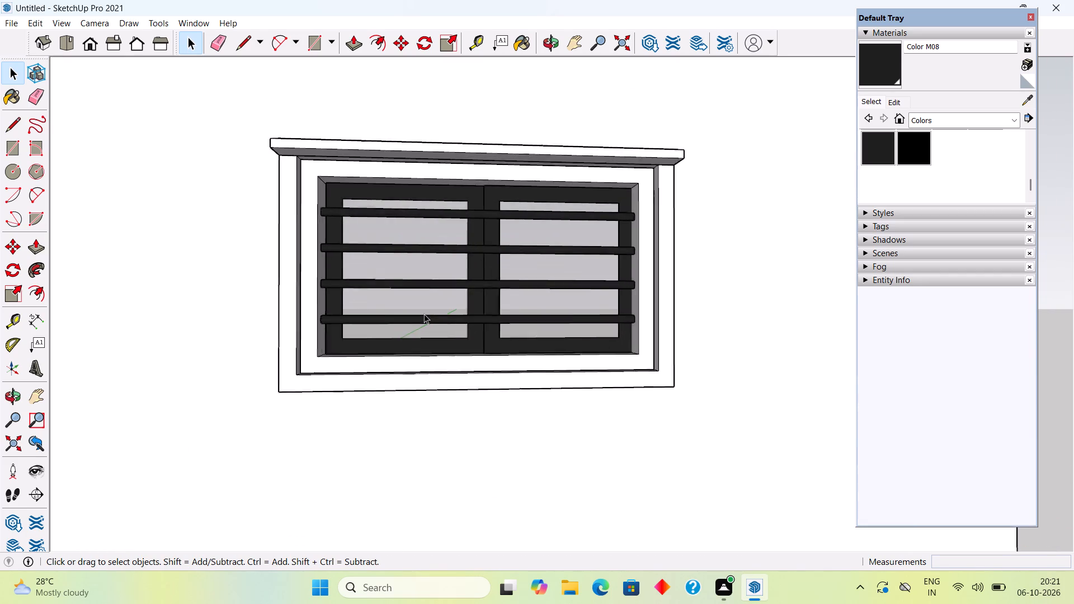
pyautogui.scroll(5, 424, 314)
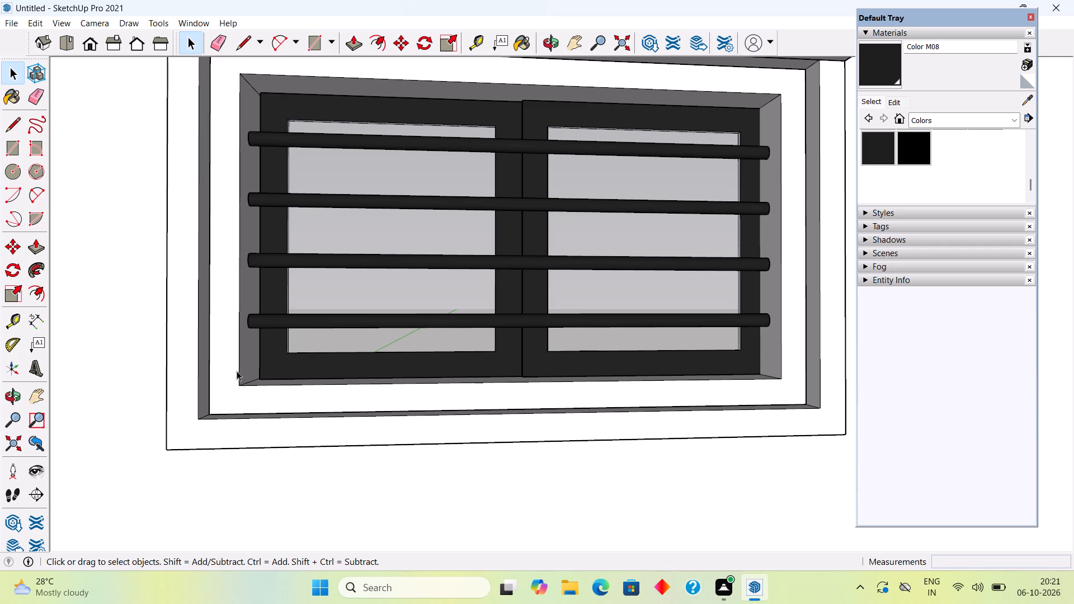
pyautogui.click(892, 153)
pyautogui.click(774, 293)
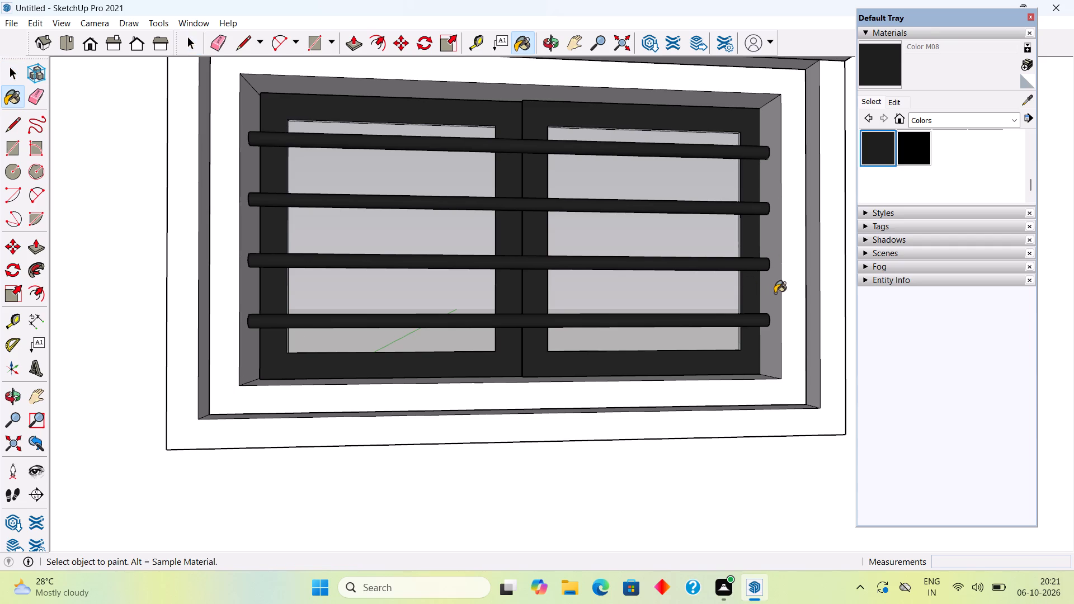
pyautogui.scroll(-2, 775, 292)
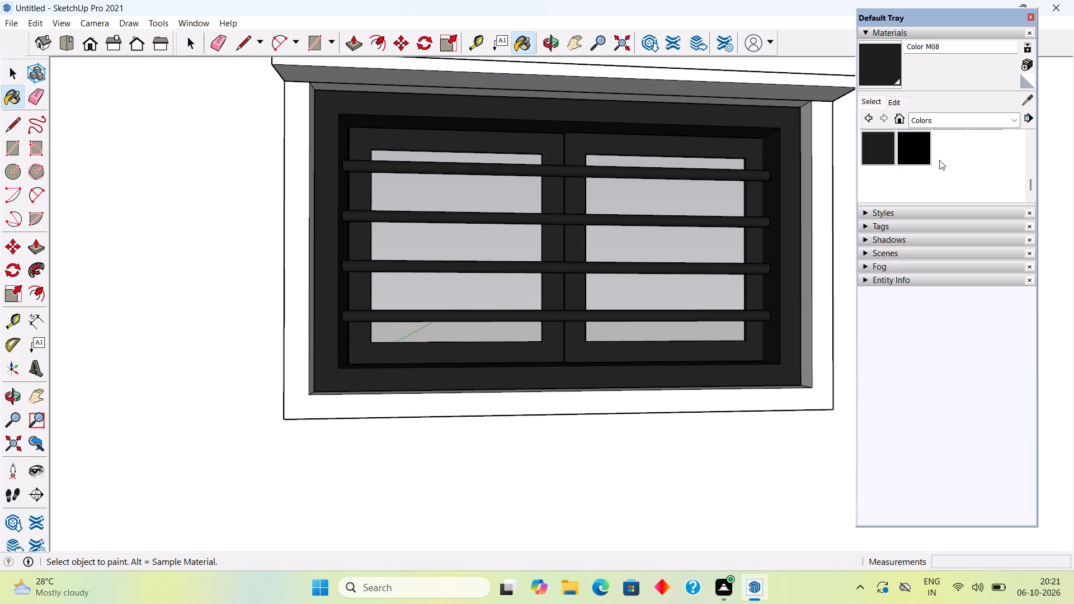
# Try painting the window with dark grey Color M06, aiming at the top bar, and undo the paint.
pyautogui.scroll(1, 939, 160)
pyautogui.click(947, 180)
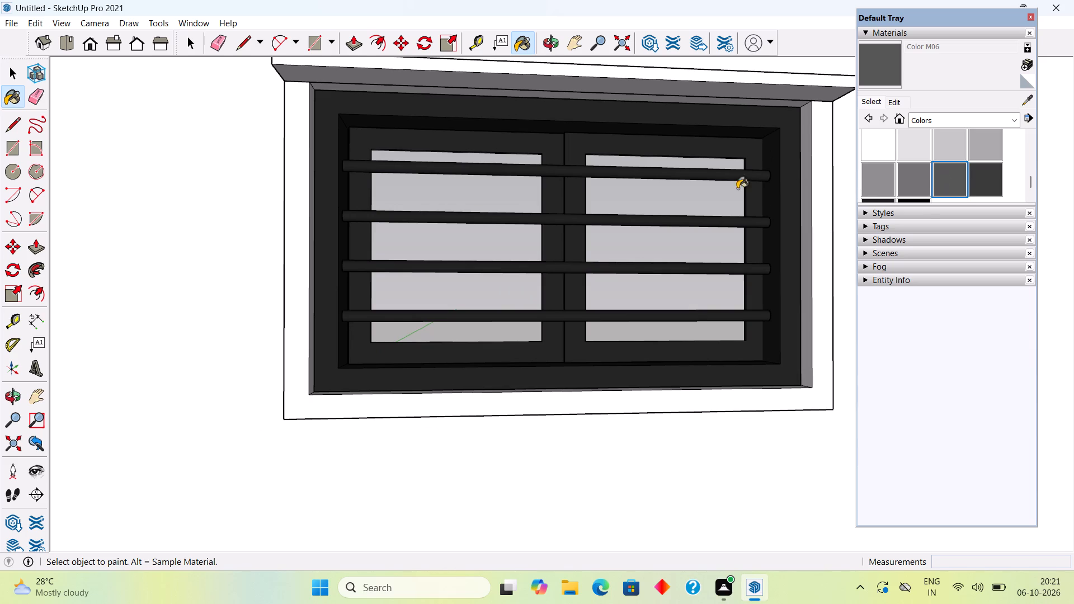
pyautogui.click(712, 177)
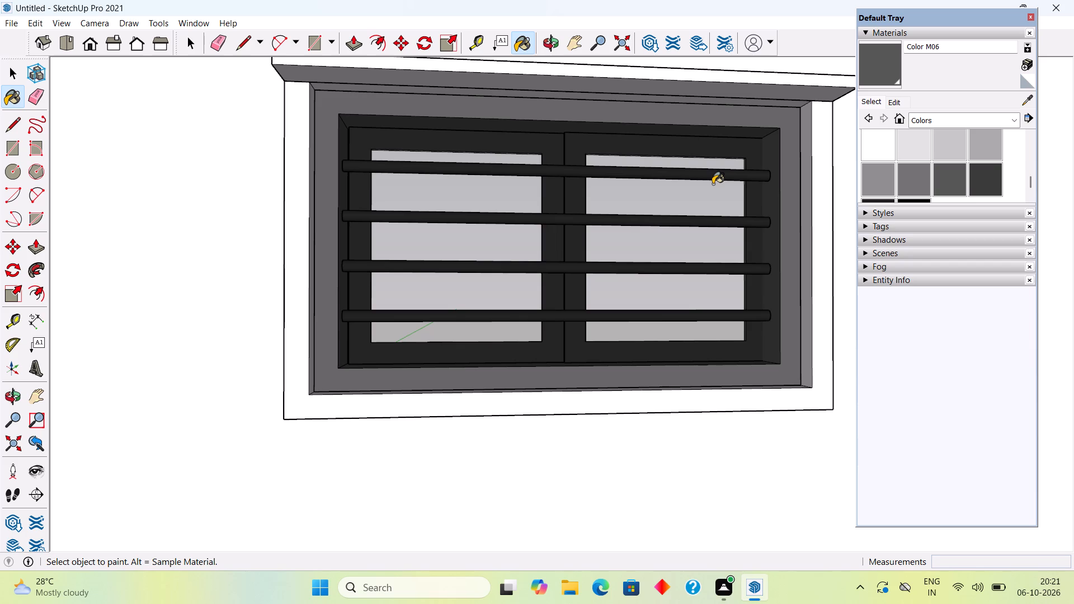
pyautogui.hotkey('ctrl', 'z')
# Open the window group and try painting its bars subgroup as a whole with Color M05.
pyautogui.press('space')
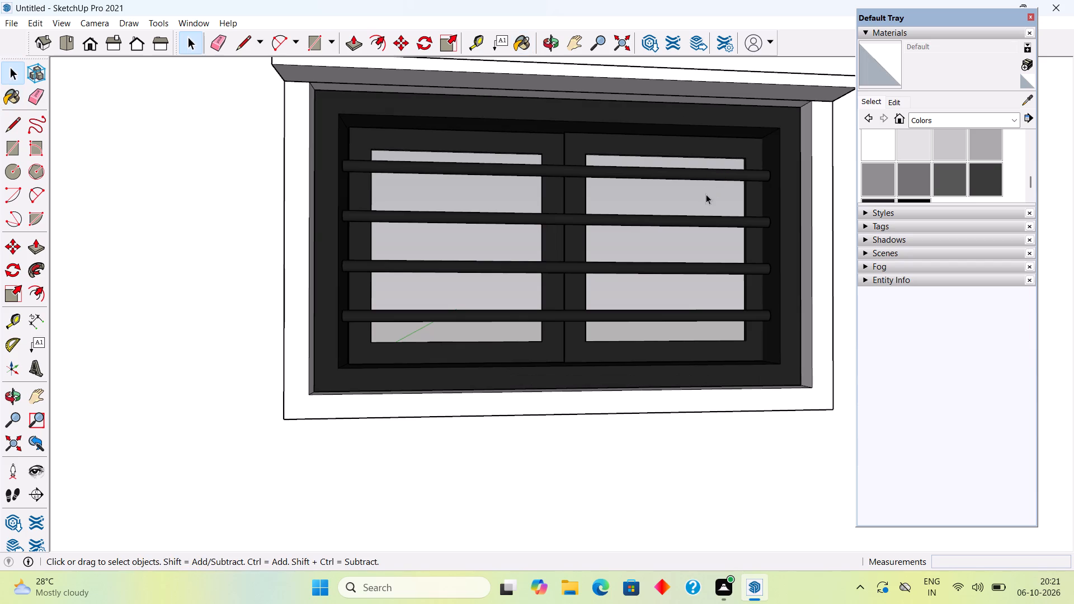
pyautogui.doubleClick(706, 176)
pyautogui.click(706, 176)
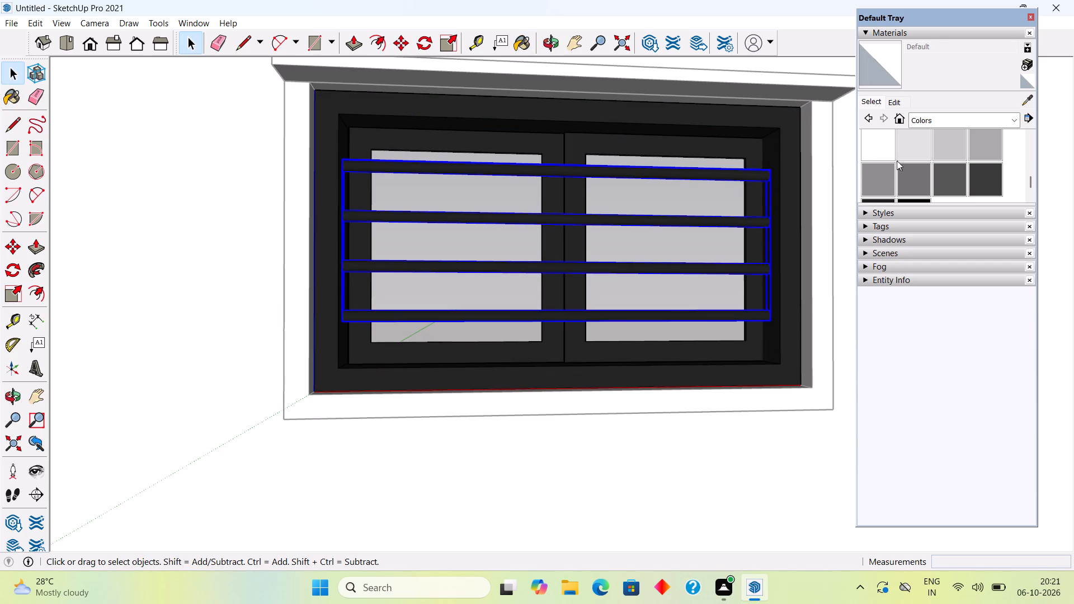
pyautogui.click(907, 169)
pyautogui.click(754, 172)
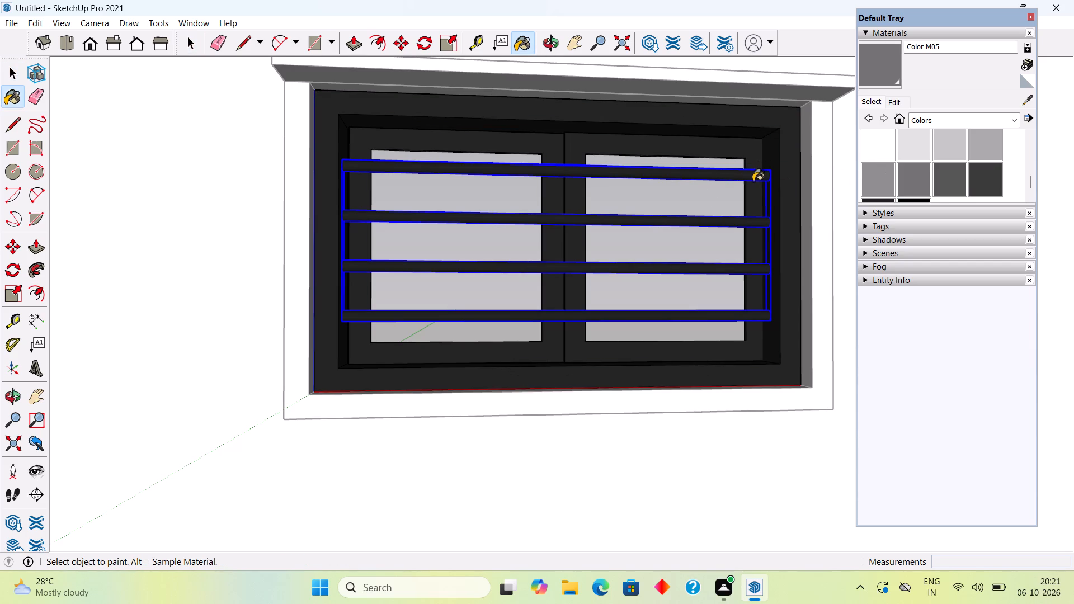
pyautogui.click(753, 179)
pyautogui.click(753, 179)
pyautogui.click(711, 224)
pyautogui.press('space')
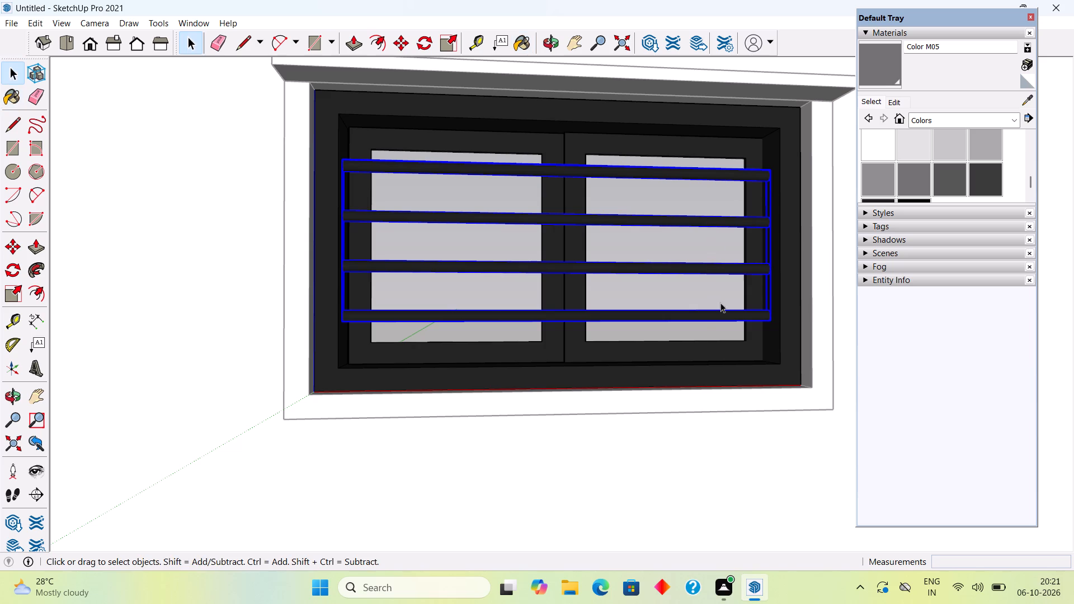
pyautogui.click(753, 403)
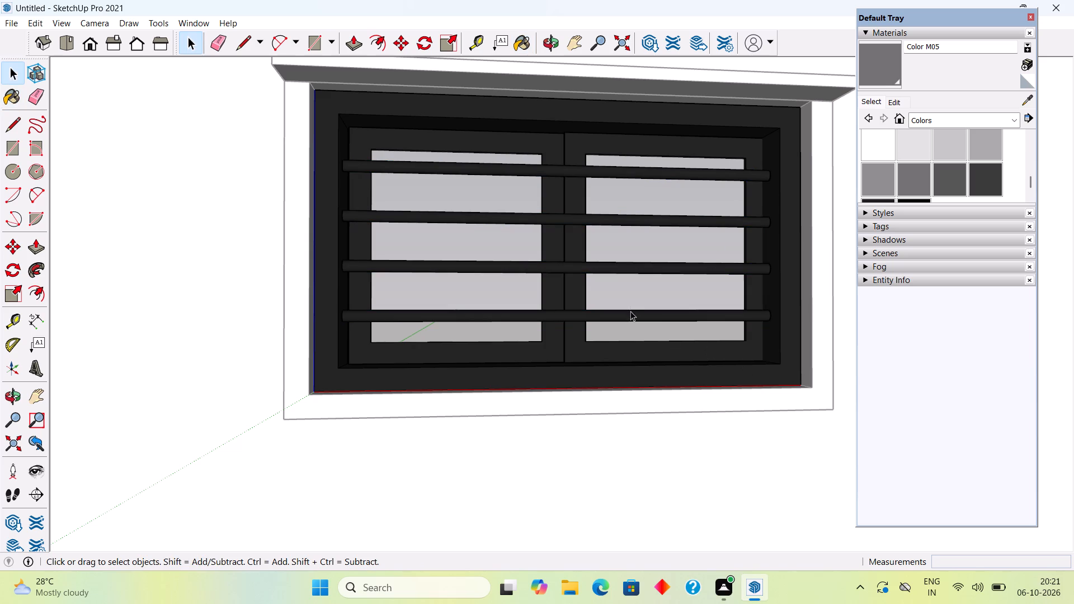
# Open the bars group inside the window, paint all four horizontal bars with Color M04, and close the bars group.
pyautogui.click(632, 314)
pyautogui.tripleClick(634, 316)
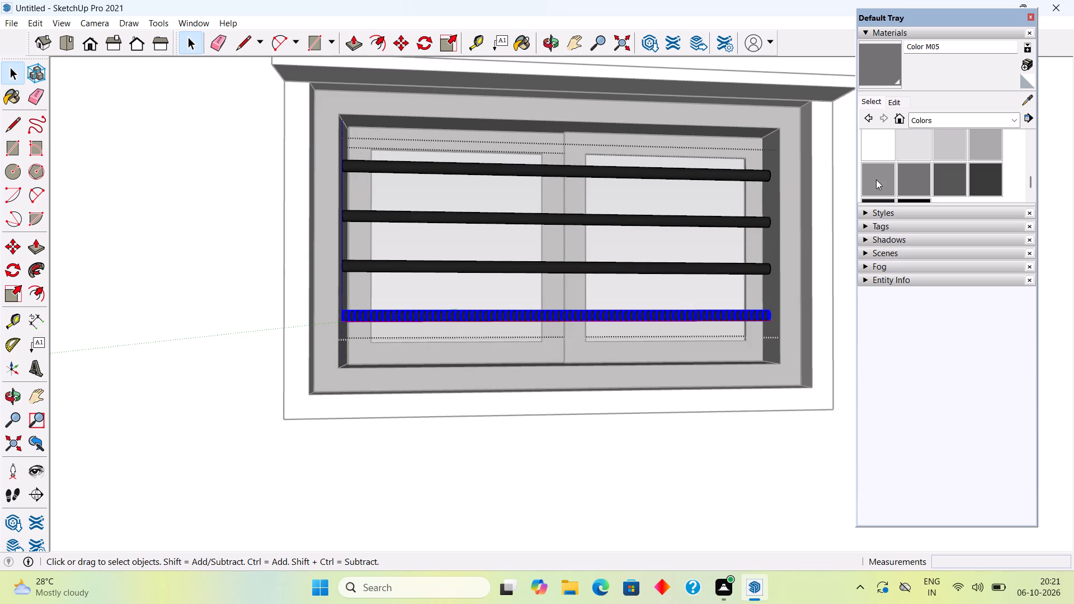
pyautogui.click(894, 172)
pyautogui.click(742, 318)
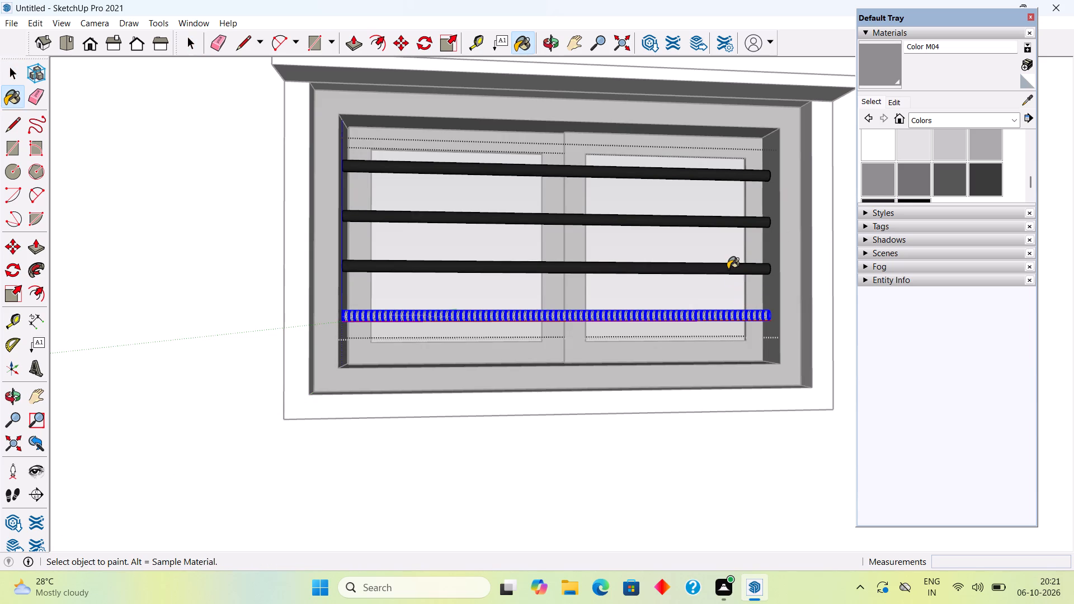
pyautogui.click(728, 267)
pyautogui.click(718, 221)
pyautogui.click(700, 174)
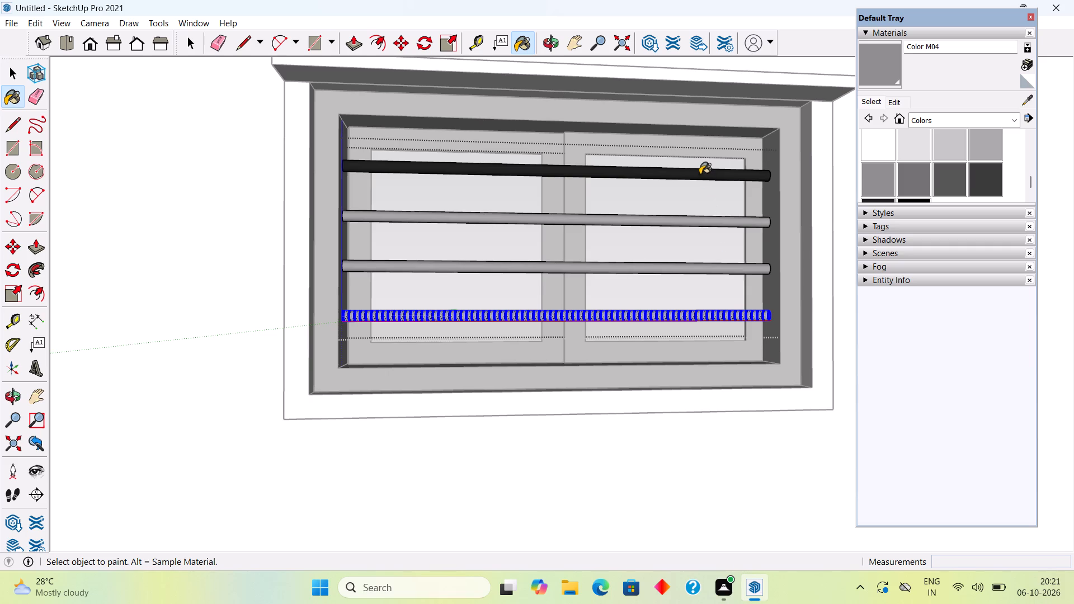
pyautogui.press('space')
pyautogui.click(781, 506)
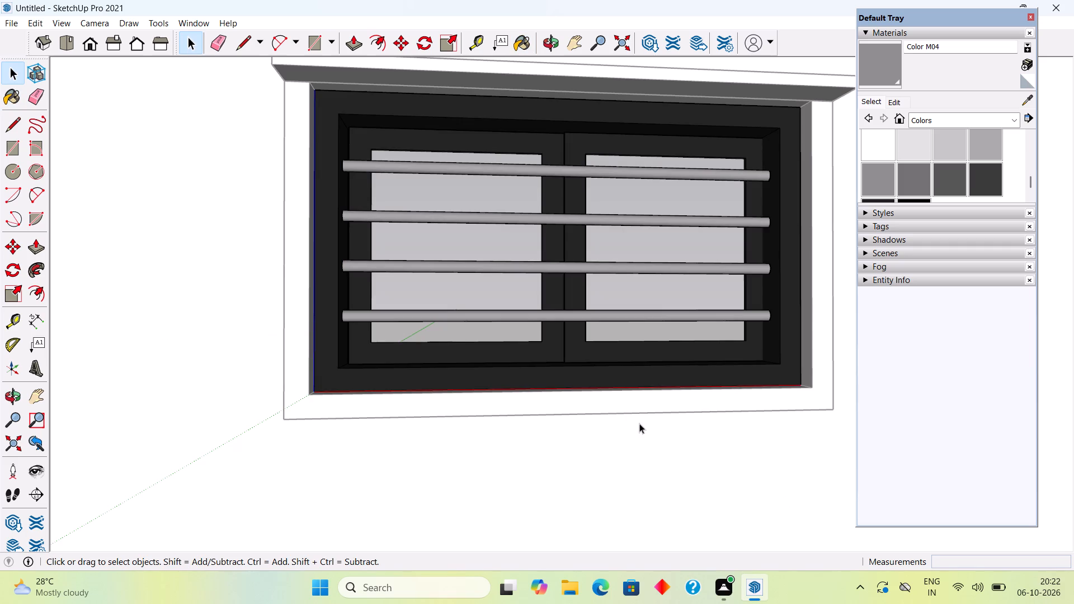
# Paint the window's fixed frame around the sashes with Color M06 and close the window group.
pyautogui.moveTo(639, 423); pyautogui.dragTo(610, 469, button='middle')
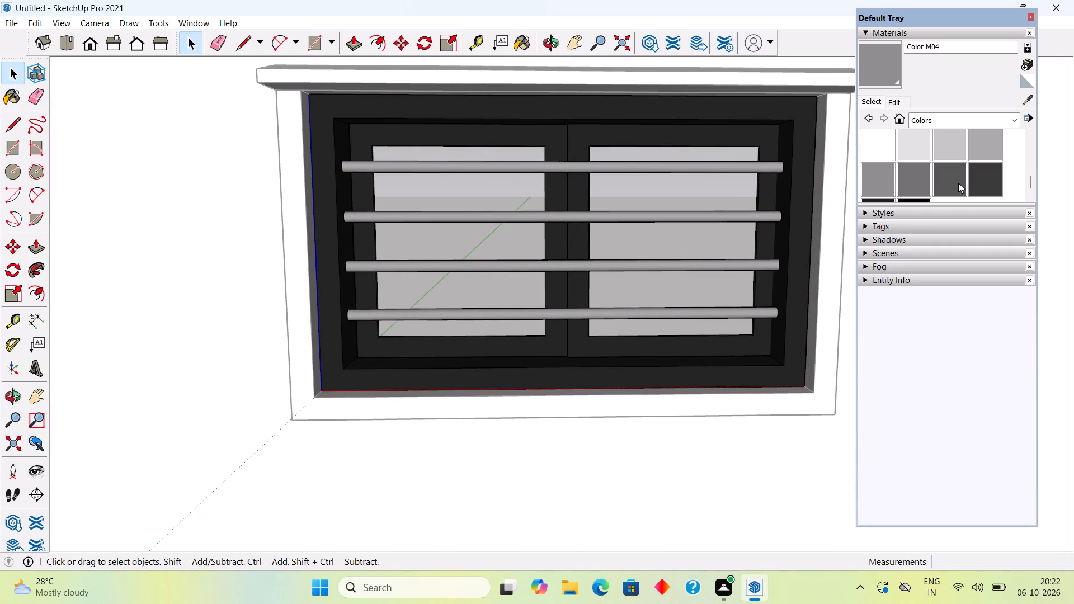
pyautogui.click(958, 183)
pyautogui.click(792, 291)
pyautogui.press('space')
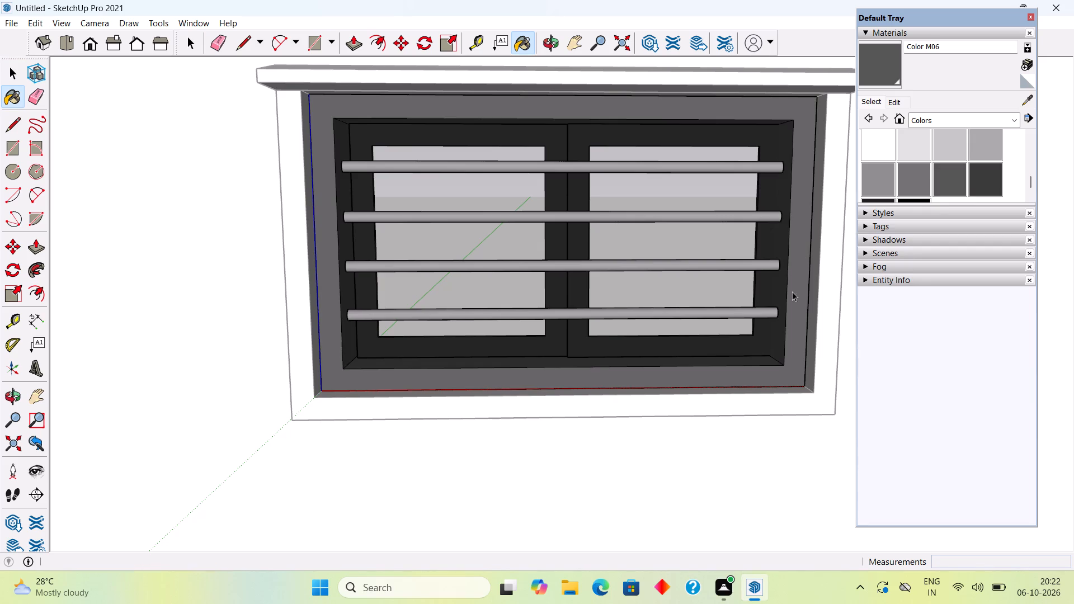
pyautogui.click(751, 459)
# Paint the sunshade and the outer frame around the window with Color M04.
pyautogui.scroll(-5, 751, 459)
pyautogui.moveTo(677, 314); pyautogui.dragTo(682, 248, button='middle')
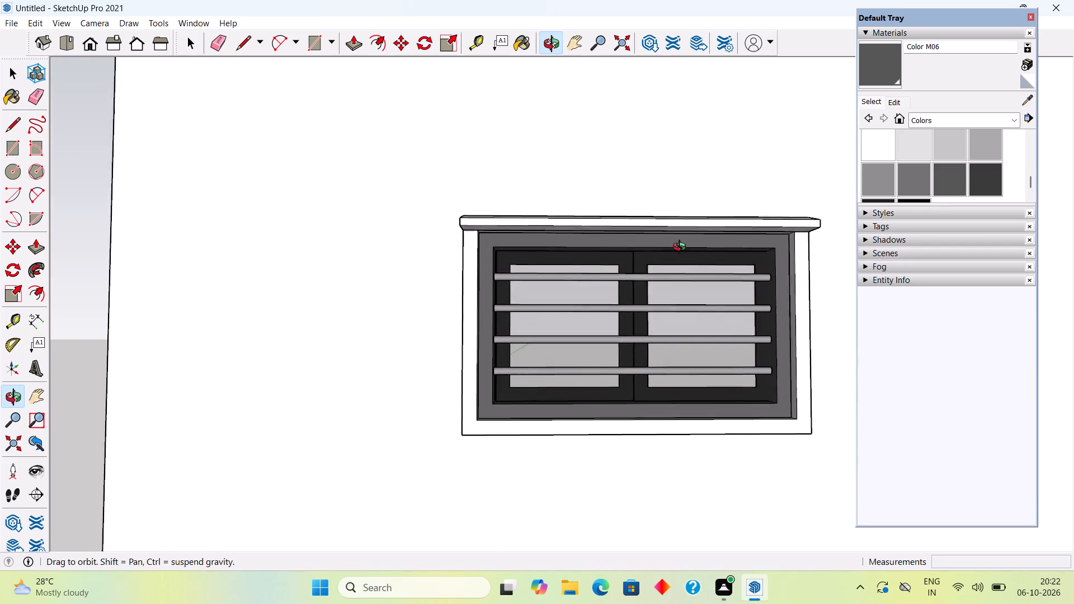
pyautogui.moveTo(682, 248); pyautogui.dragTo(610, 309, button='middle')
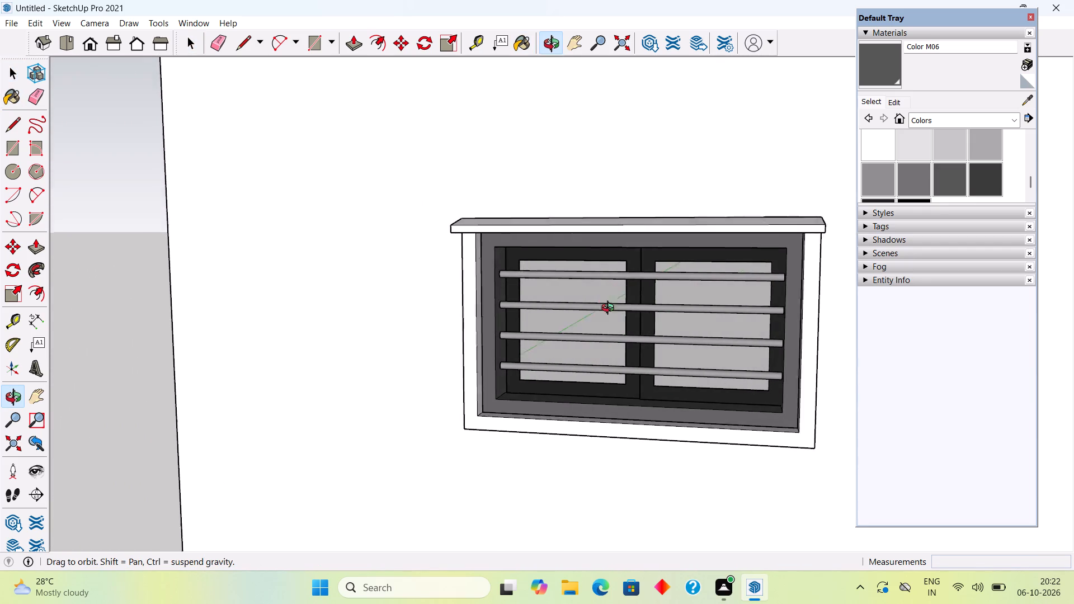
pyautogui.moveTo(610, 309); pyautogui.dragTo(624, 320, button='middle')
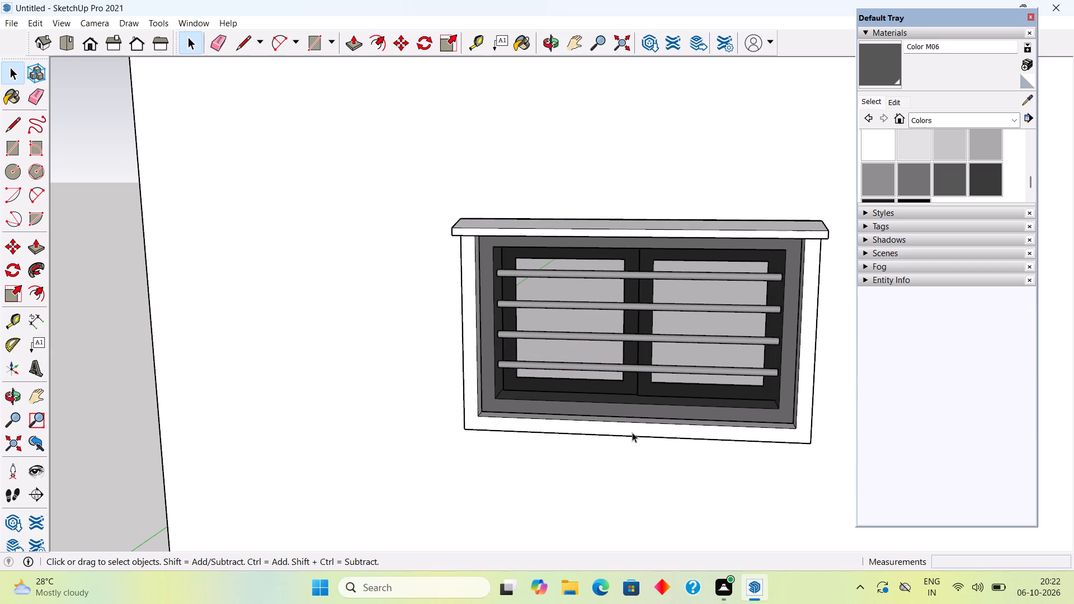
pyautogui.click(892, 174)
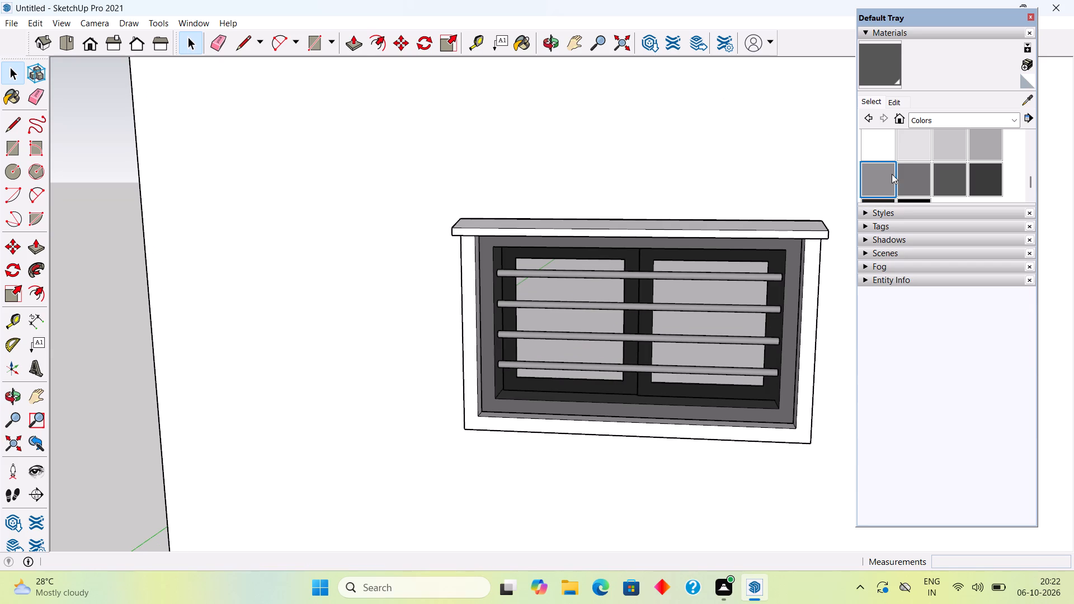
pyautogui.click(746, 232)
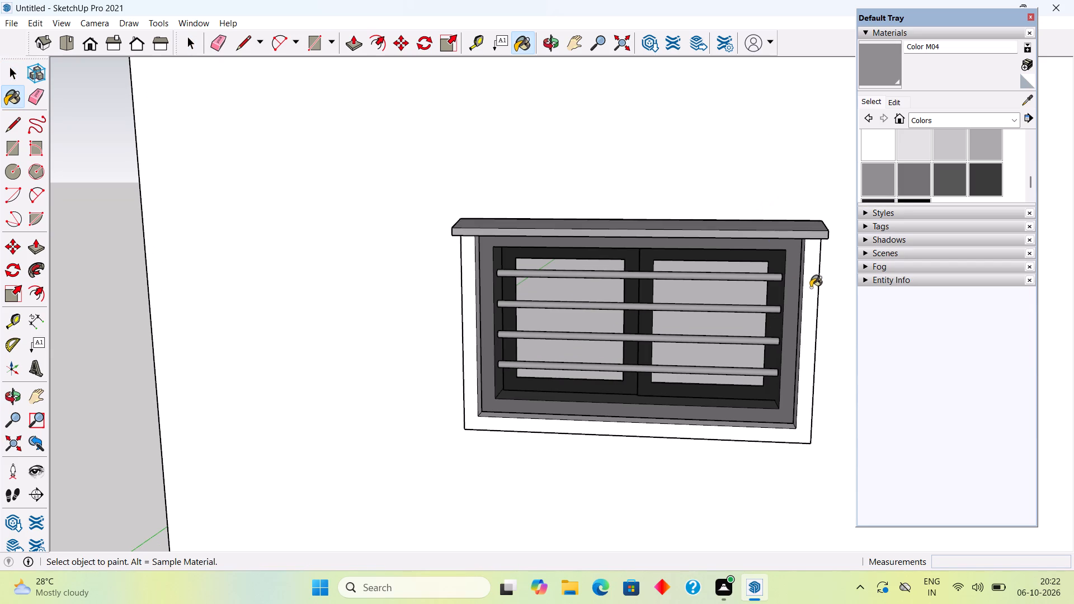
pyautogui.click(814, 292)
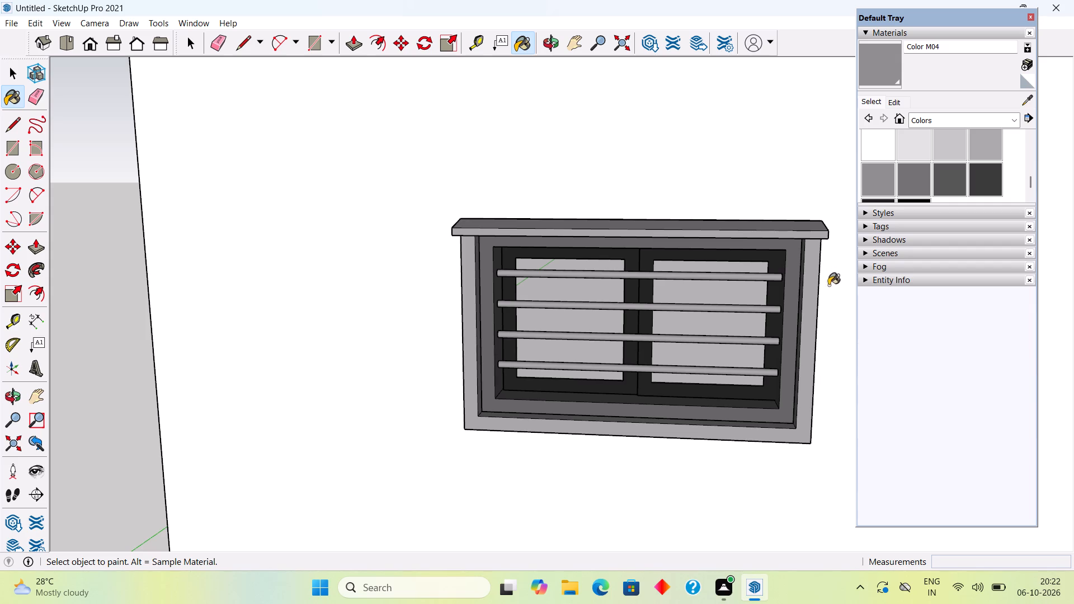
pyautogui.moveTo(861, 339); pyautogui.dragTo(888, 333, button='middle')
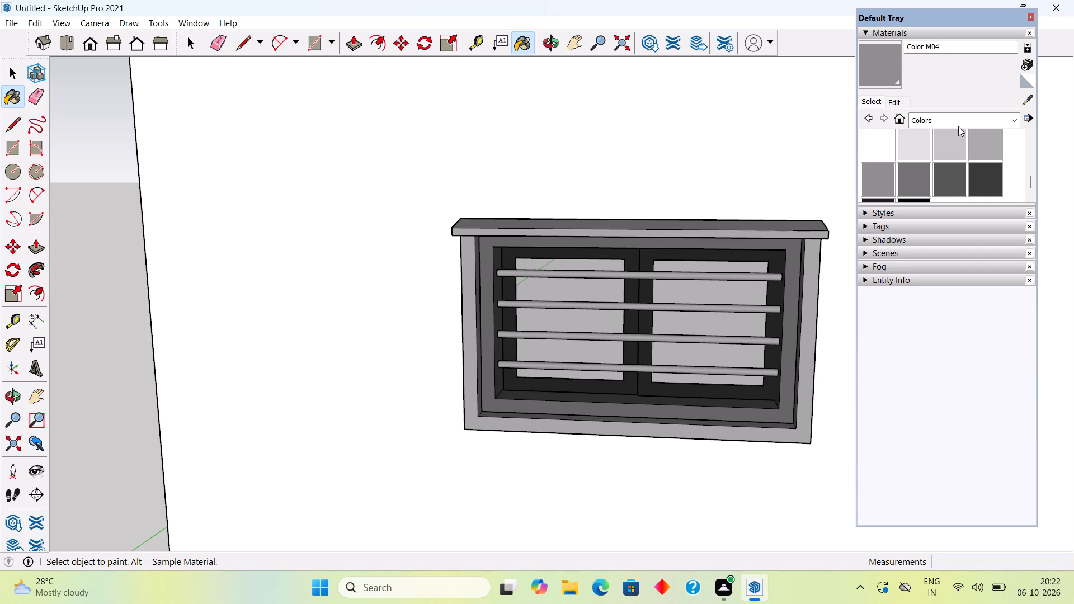
# Paint the sunshade and the outer frame with Concrete Block Layers from the Brick, Cladding and Siding collection.
pyautogui.click(957, 122)
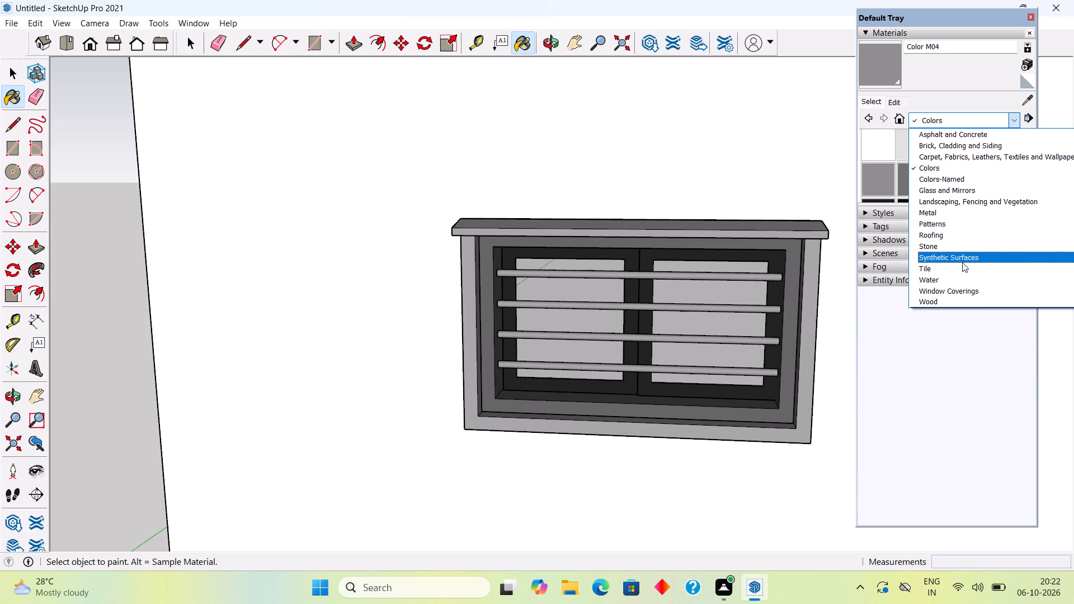
pyautogui.click(962, 262)
pyautogui.click(927, 115)
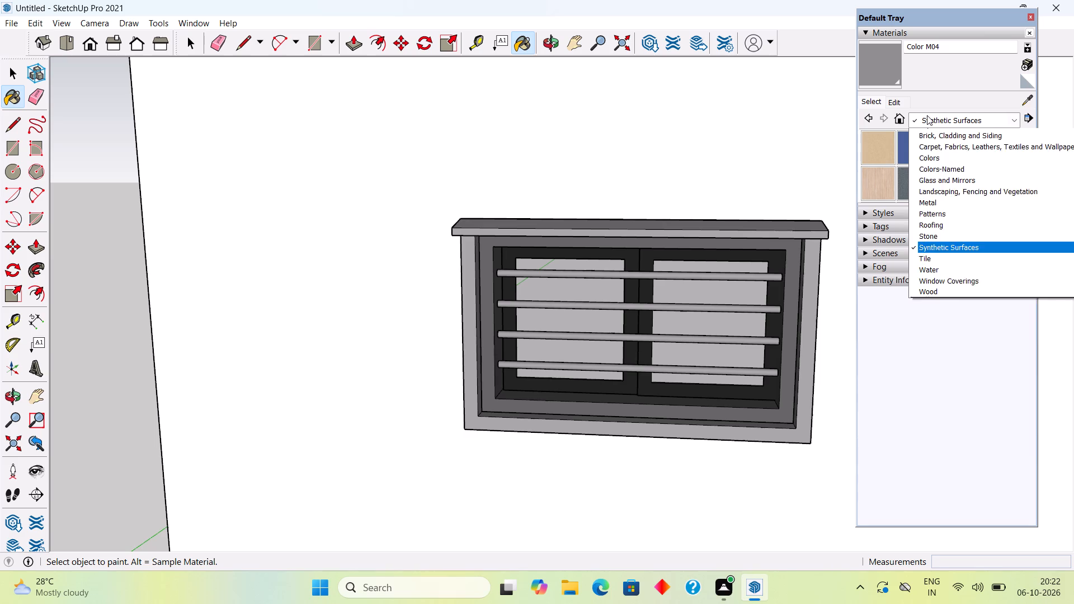
pyautogui.click(938, 149)
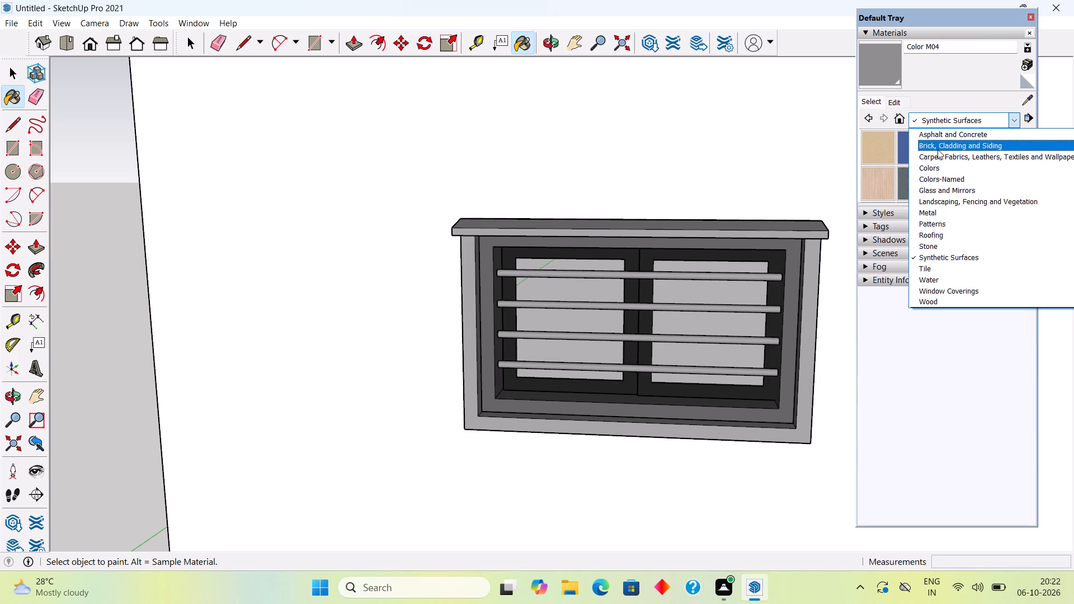
pyautogui.scroll(-2, 951, 166)
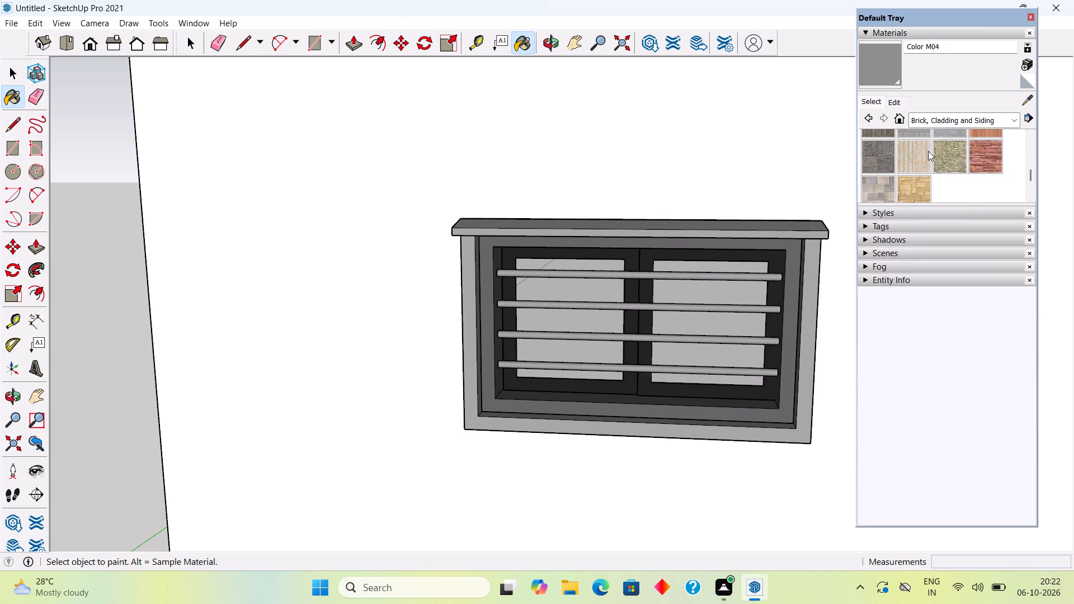
pyautogui.scroll(1, 944, 140)
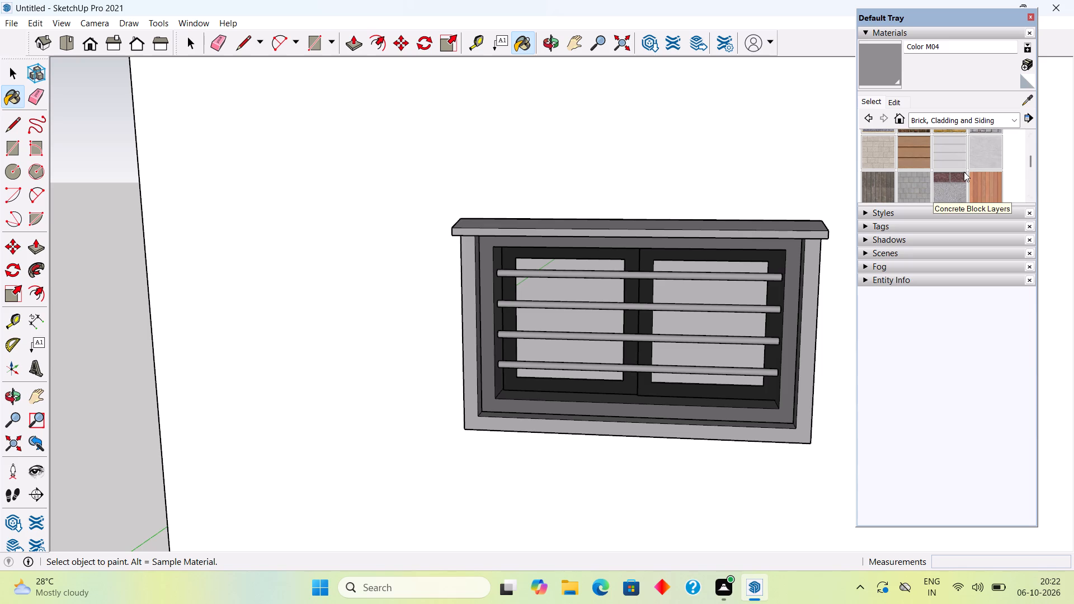
pyautogui.scroll(4, 964, 172)
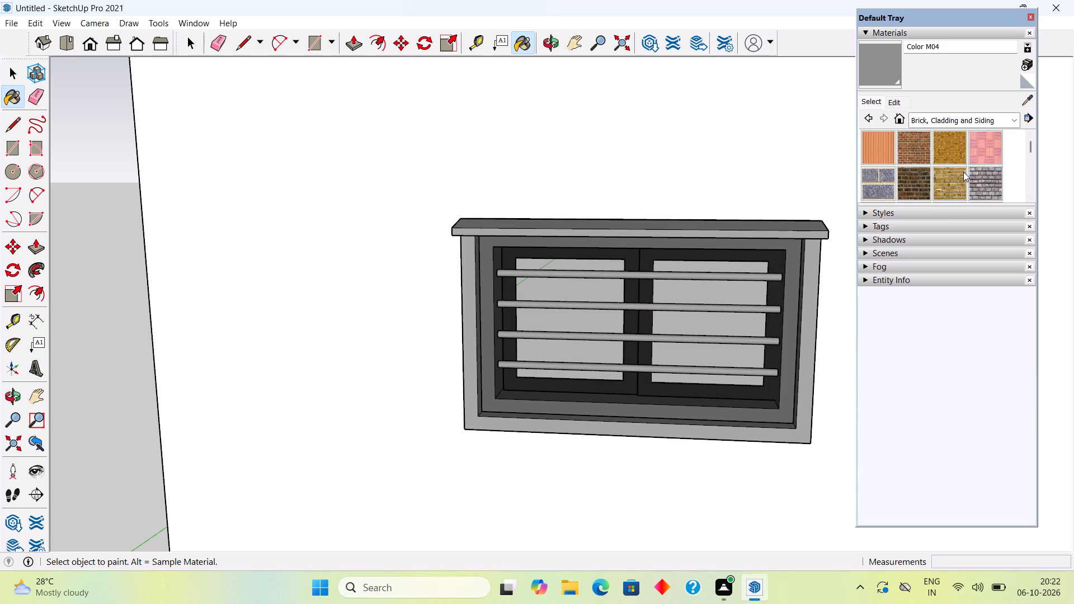
pyautogui.scroll(-2, 963, 172)
pyautogui.scroll(1, 945, 154)
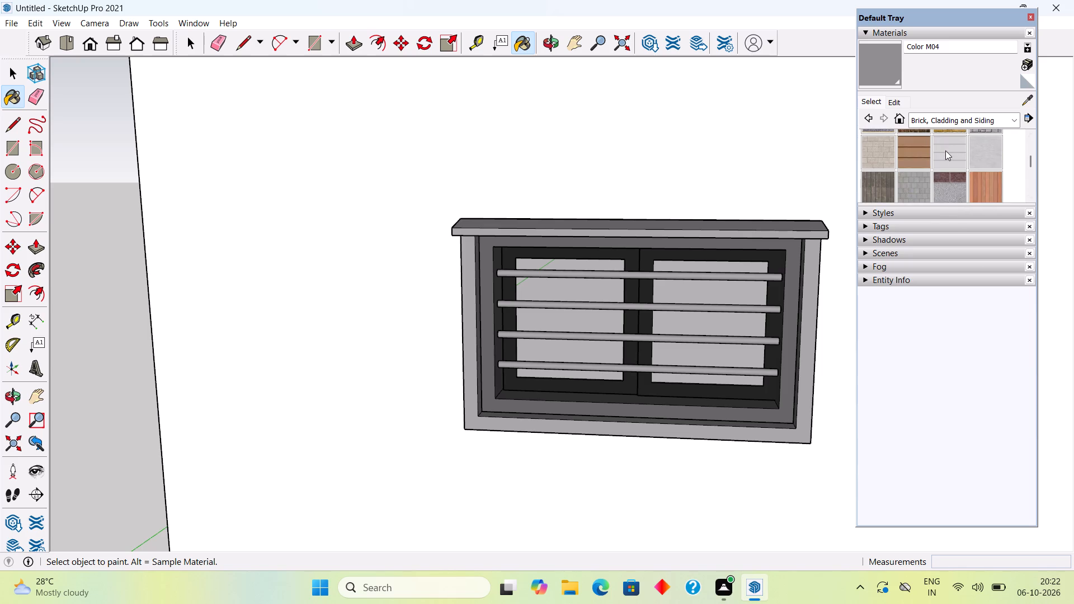
pyautogui.click(946, 193)
pyautogui.click(758, 235)
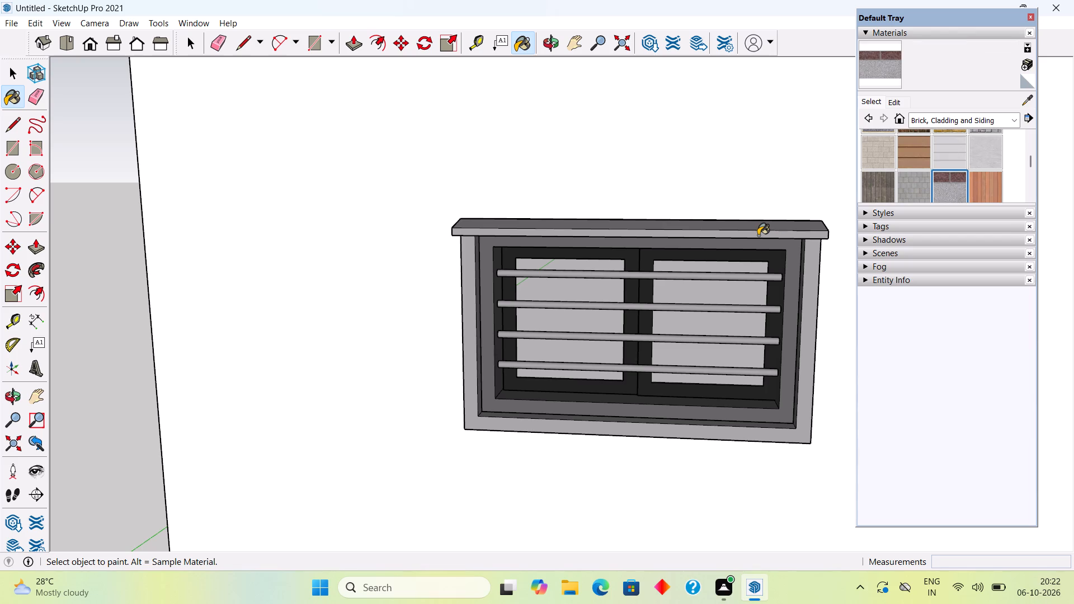
pyautogui.click(809, 278)
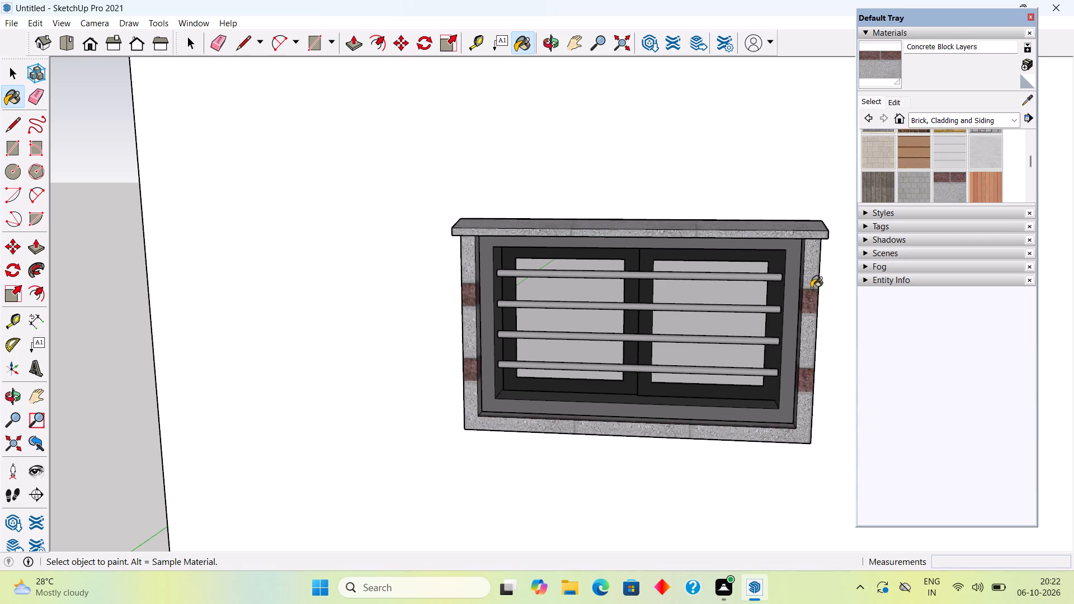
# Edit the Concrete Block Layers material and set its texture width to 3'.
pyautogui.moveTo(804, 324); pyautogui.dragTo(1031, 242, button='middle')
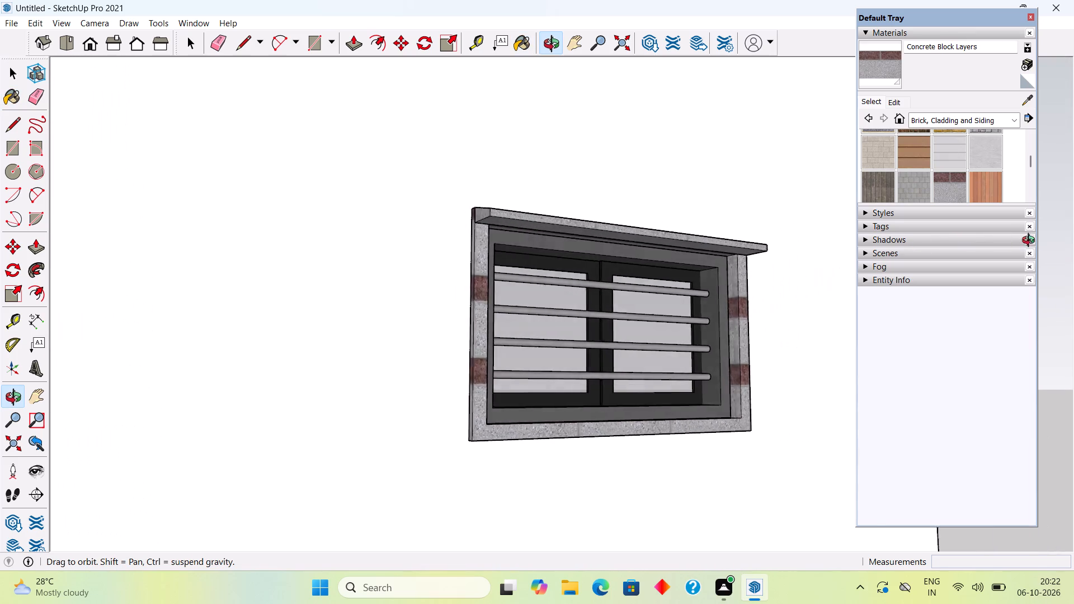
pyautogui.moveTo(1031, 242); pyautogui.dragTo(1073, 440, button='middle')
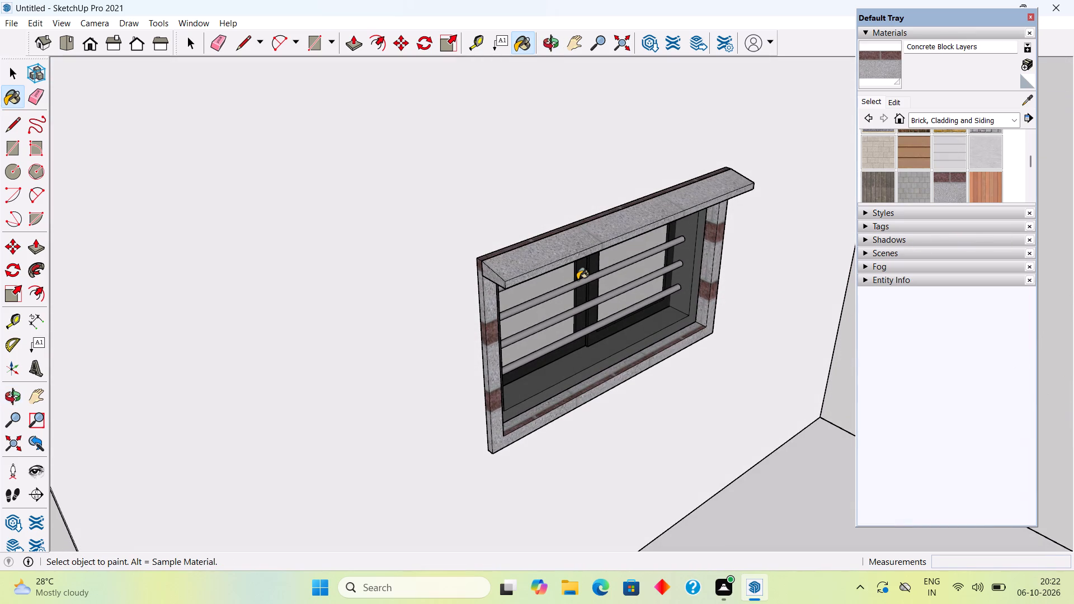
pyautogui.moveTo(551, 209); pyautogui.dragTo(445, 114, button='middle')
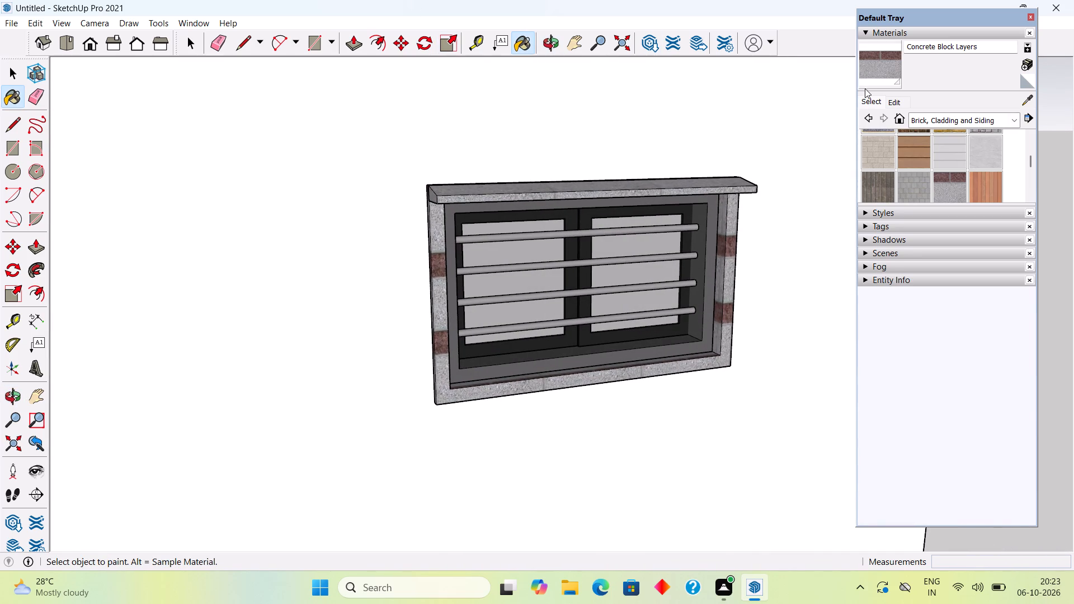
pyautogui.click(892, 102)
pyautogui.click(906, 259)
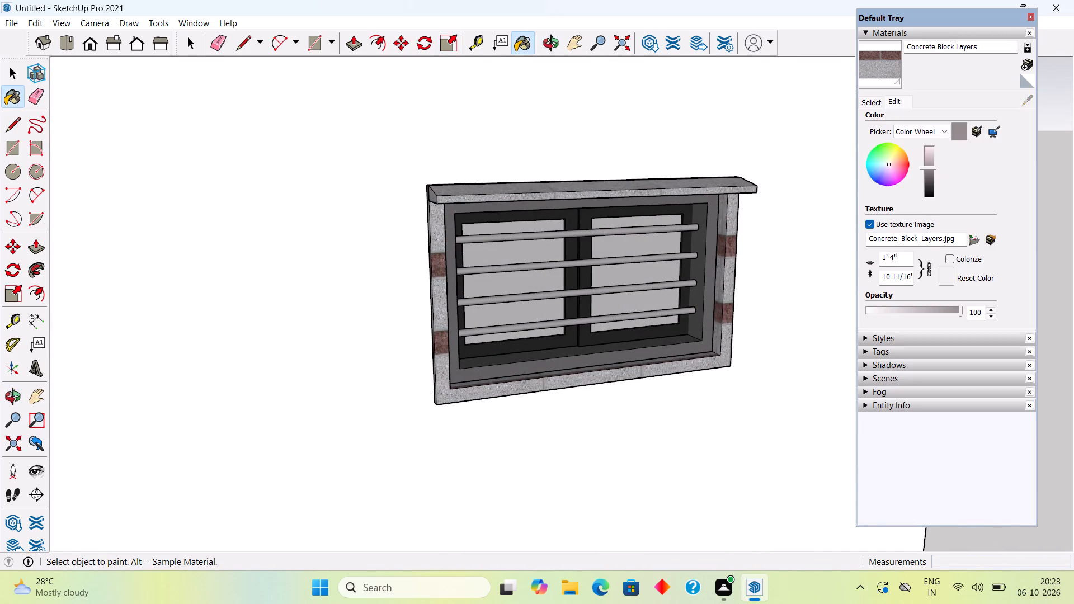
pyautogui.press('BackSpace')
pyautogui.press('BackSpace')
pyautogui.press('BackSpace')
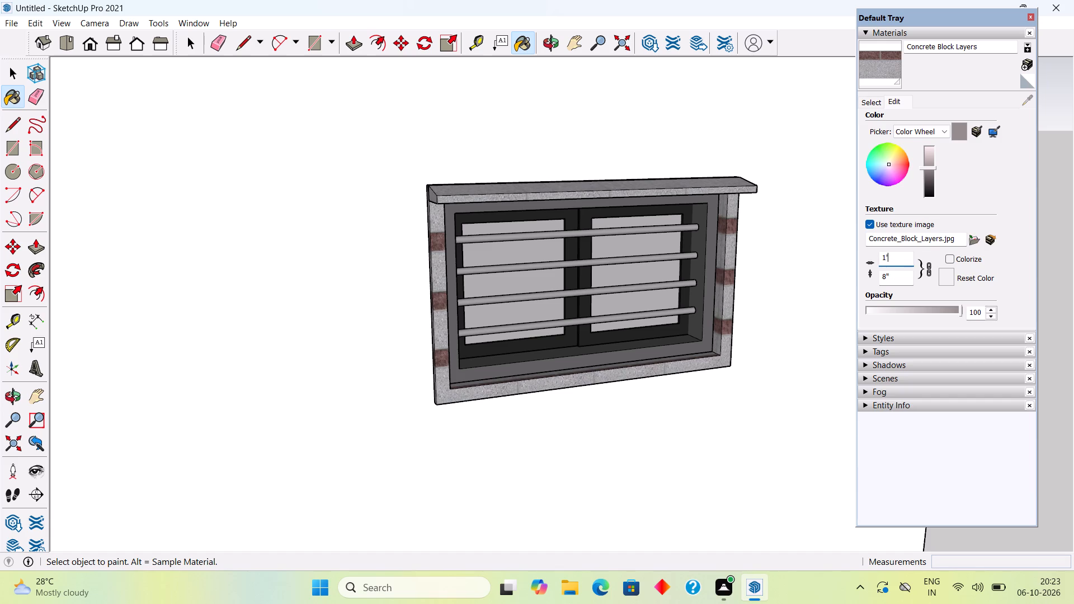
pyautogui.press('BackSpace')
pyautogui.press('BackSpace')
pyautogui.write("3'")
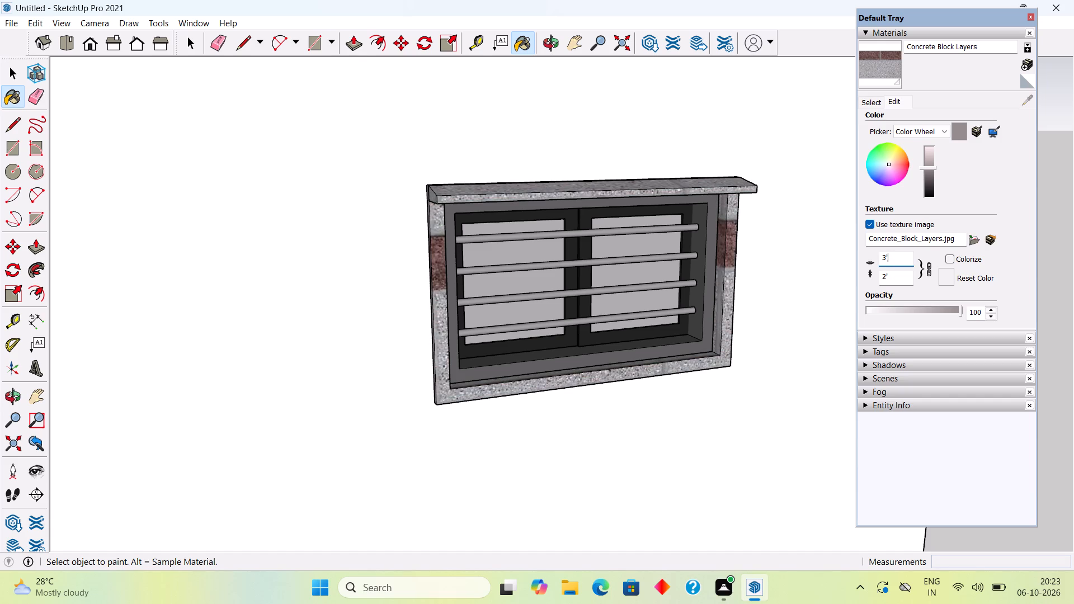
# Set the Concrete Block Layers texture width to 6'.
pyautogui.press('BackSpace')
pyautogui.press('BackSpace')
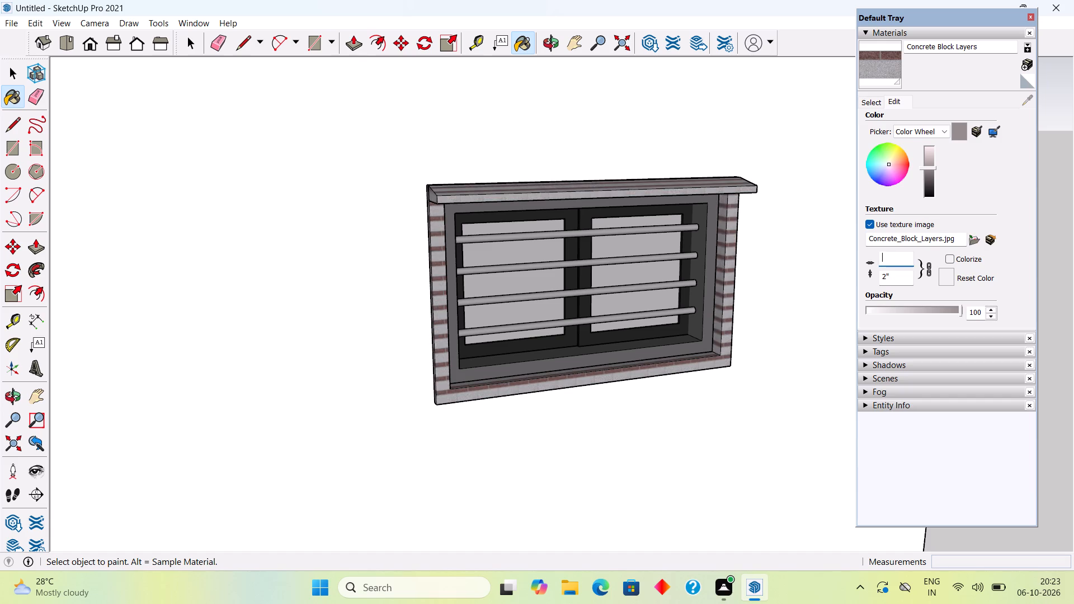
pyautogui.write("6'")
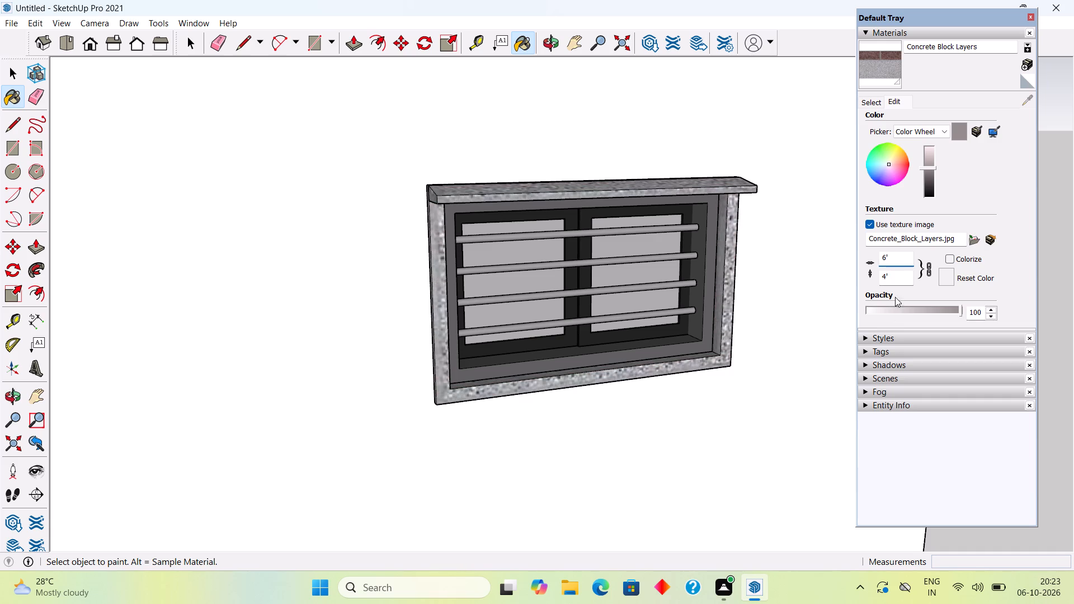
# Set the Concrete Block Layers texture height to 6', keeping the width-to-height proportion locked.
pyautogui.click(899, 277)
pyautogui.press('BackSpace')
pyautogui.press('BackSpace')
pyautogui.press('6')
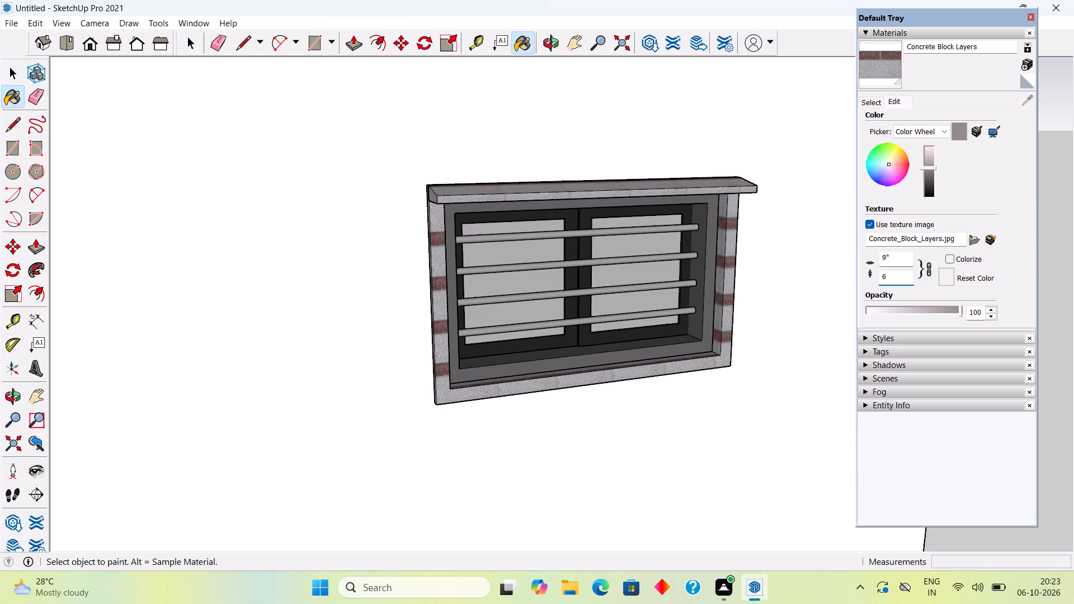
pyautogui.press("'")
pyautogui.press('Return')
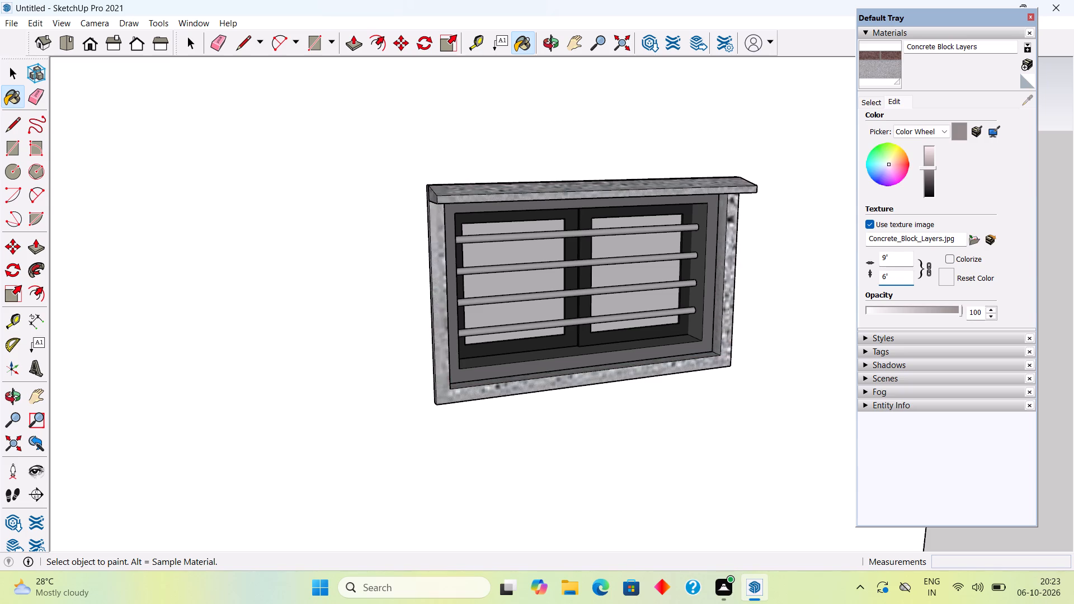
# Lighten the colour of the Concrete Block Layers material used on the sunshade and the outer window frame.
pyautogui.scroll(-4, 898, 218)
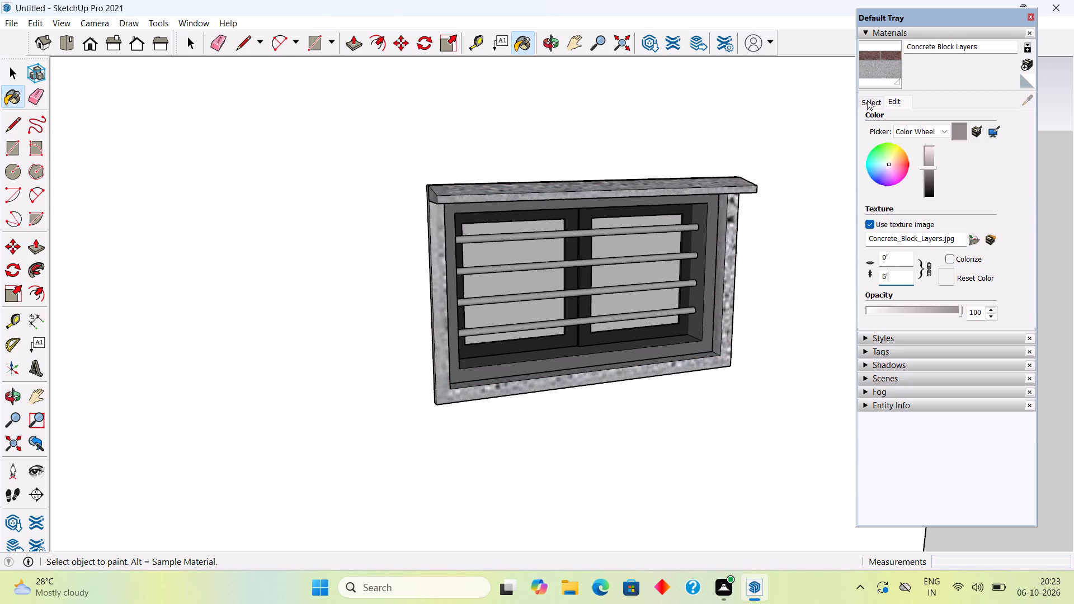
pyautogui.click(867, 100)
pyautogui.moveTo(729, 273); pyautogui.dragTo(755, 99, button='middle')
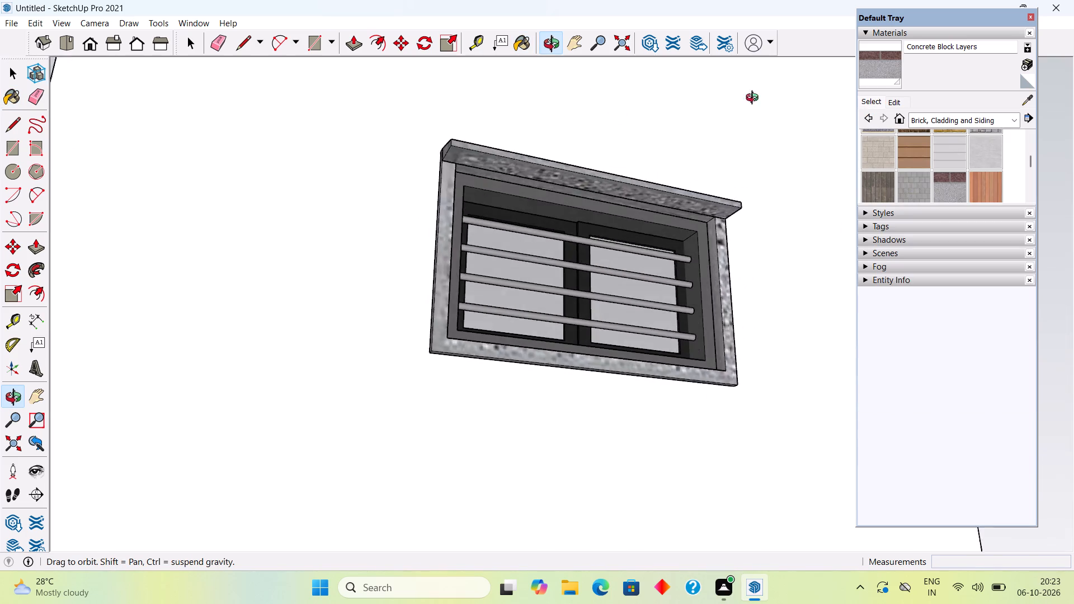
pyautogui.moveTo(755, 99); pyautogui.dragTo(555, 223, button='middle')
pyautogui.scroll(-7, 555, 223)
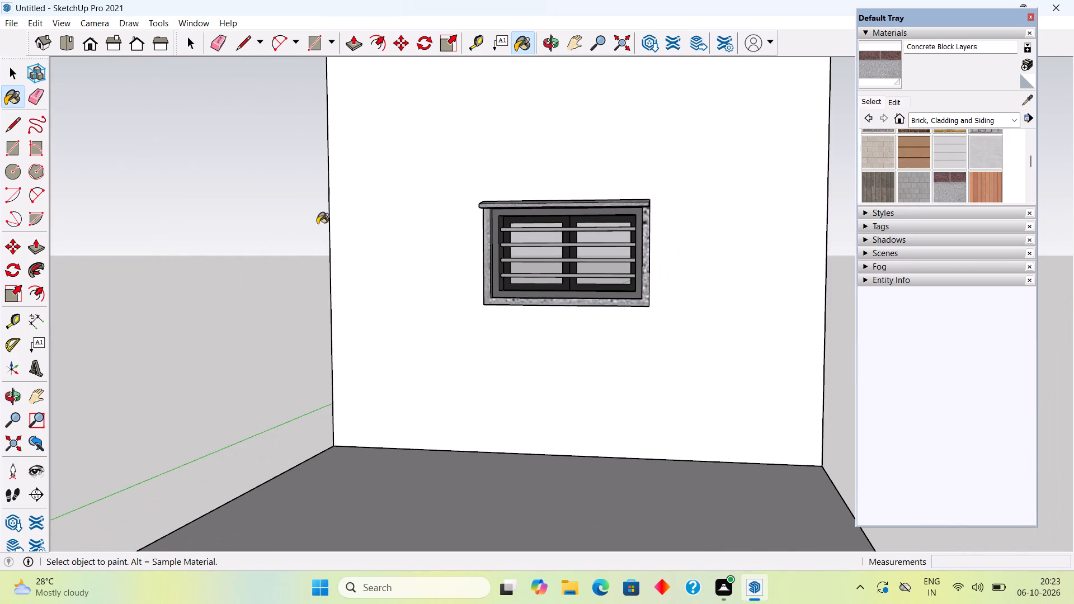
pyautogui.click(896, 102)
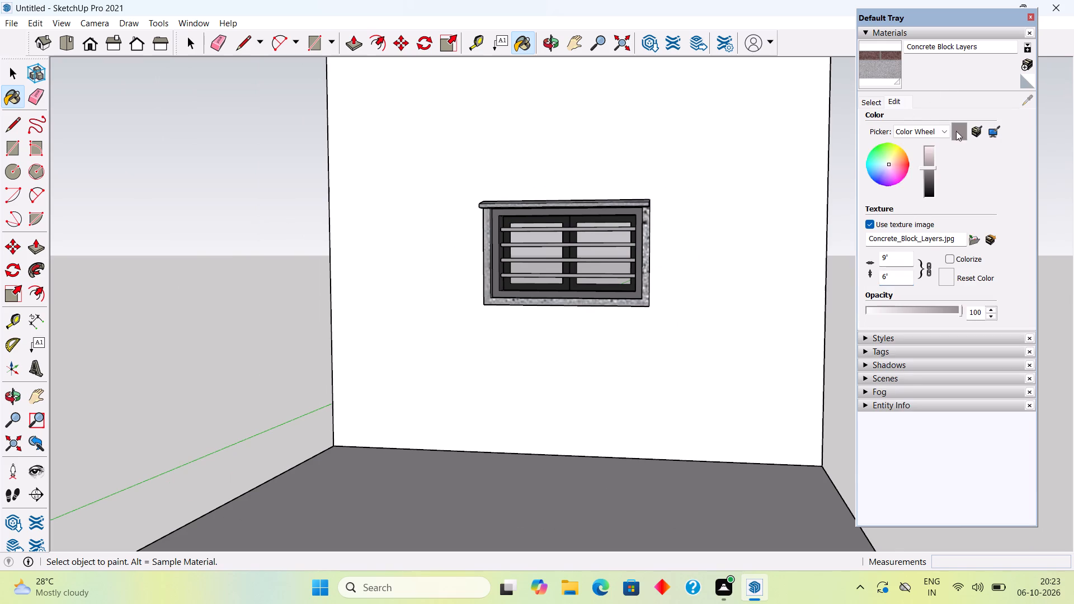
pyautogui.moveTo(932, 169); pyautogui.dragTo(932, 149)
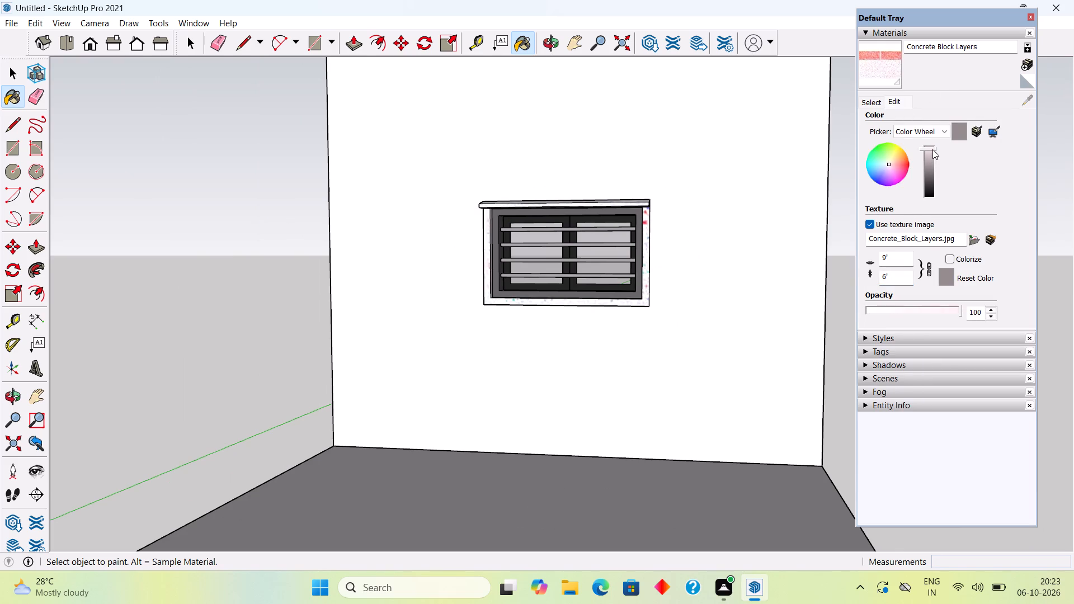
pyautogui.moveTo(932, 149); pyautogui.dragTo(934, 159)
pyautogui.press('space')
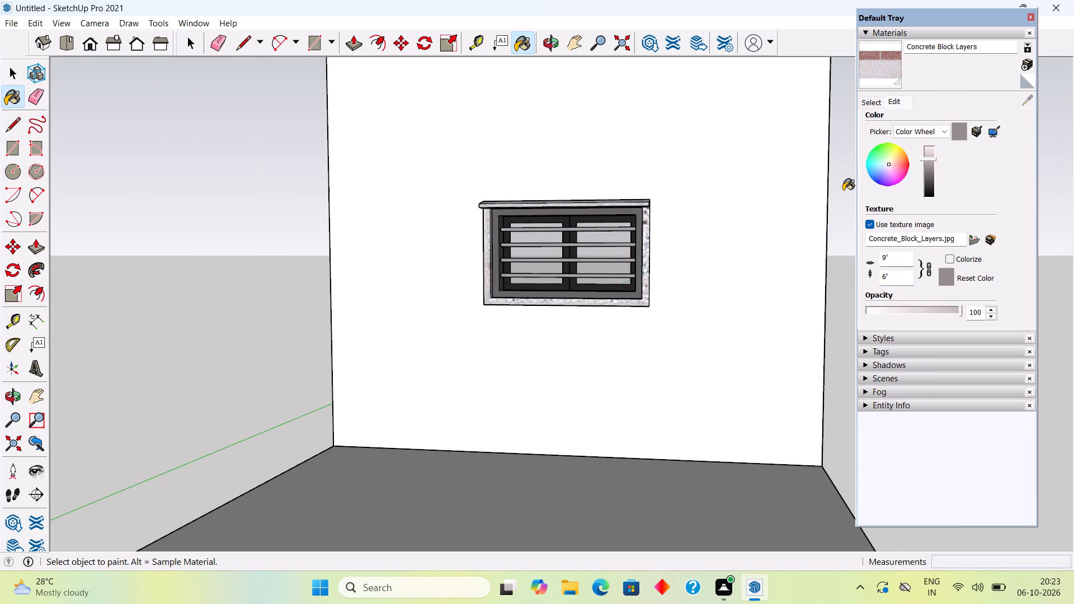
pyautogui.press('space')
pyautogui.click(647, 276)
pyautogui.scroll(3, 647, 276)
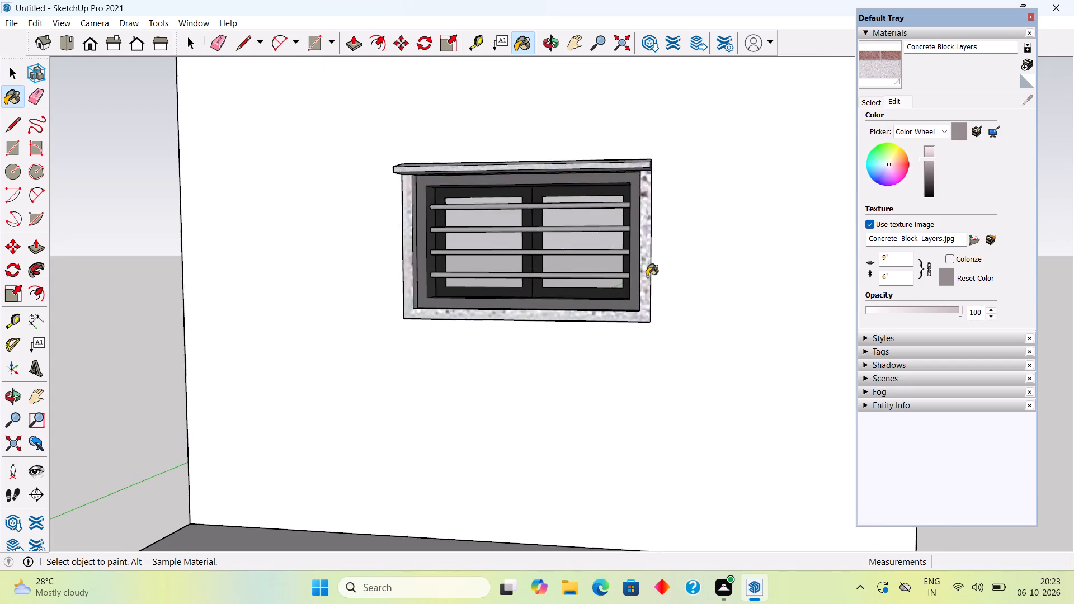
pyautogui.scroll(2, 647, 276)
pyautogui.press('space')
# Examine the finished window, outer frame and sunshade on the wall from an oblique angle and from the front.
pyautogui.moveTo(640, 281); pyautogui.dragTo(1062, 398, button='middle')
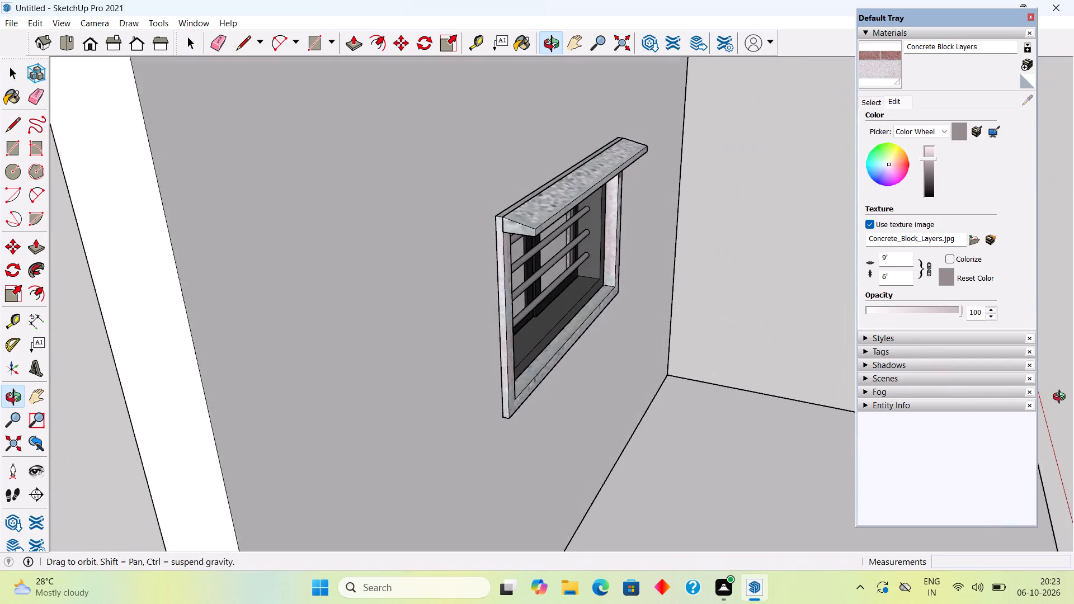
pyautogui.moveTo(1062, 398); pyautogui.dragTo(748, 342, button='middle')
pyautogui.scroll(-4, 770, 357)
pyautogui.scroll(-5, 703, 299)
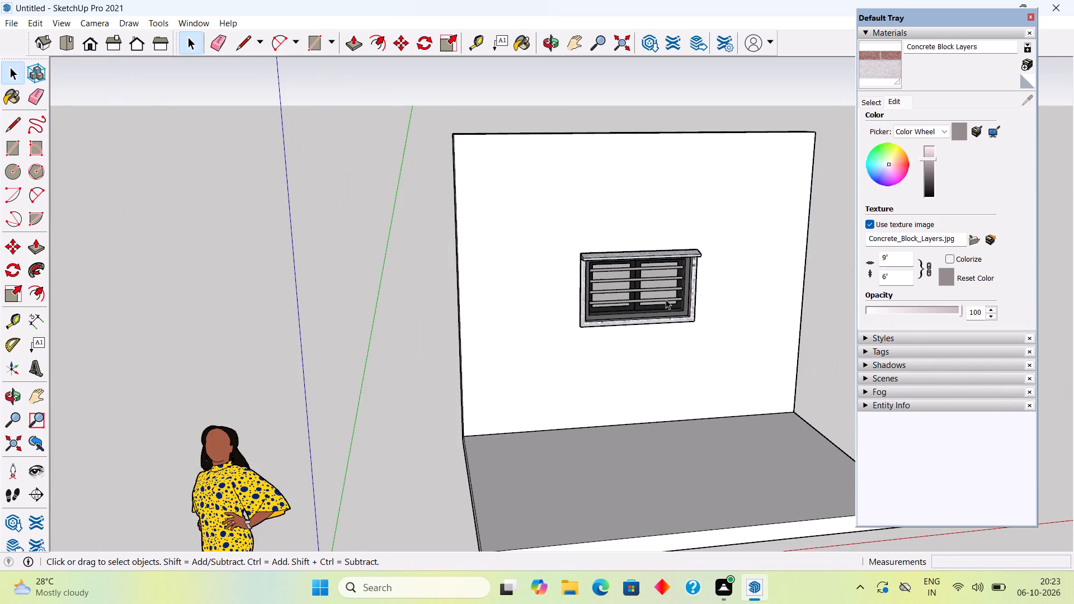
pyautogui.click(335, 308)
pyautogui.scroll(4, 845, 306)
pyautogui.scroll(1, 742, 265)
pyautogui.moveTo(733, 265); pyautogui.dragTo(621, 226, button='middle')
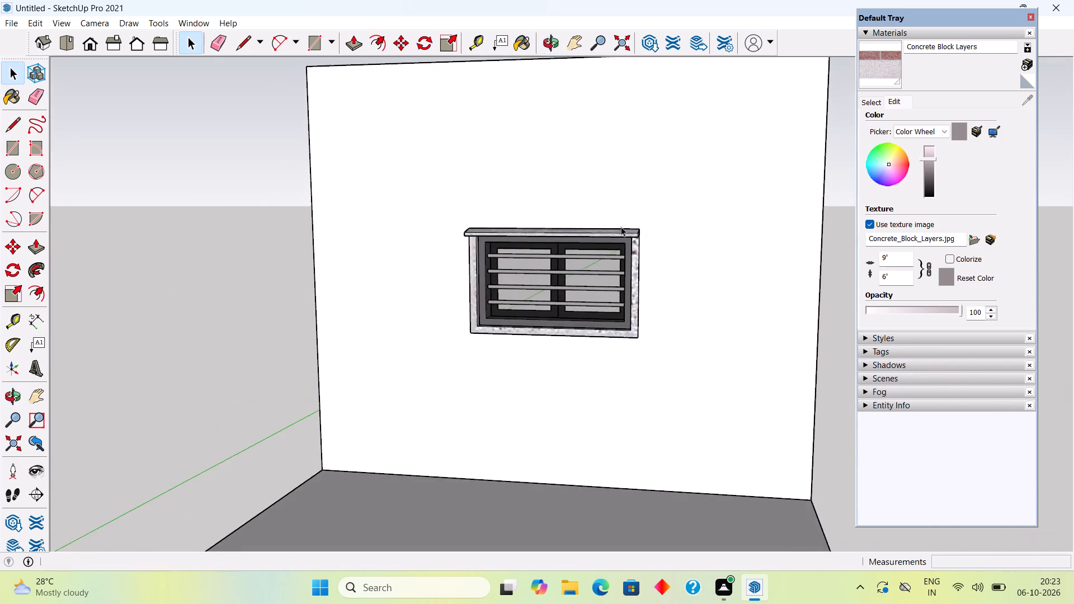
pyautogui.scroll(1, 621, 230)
pyautogui.scroll(2, 668, 387)
pyautogui.scroll(-3, 668, 387)
pyautogui.moveTo(700, 424); pyautogui.dragTo(751, 429, button='middle')
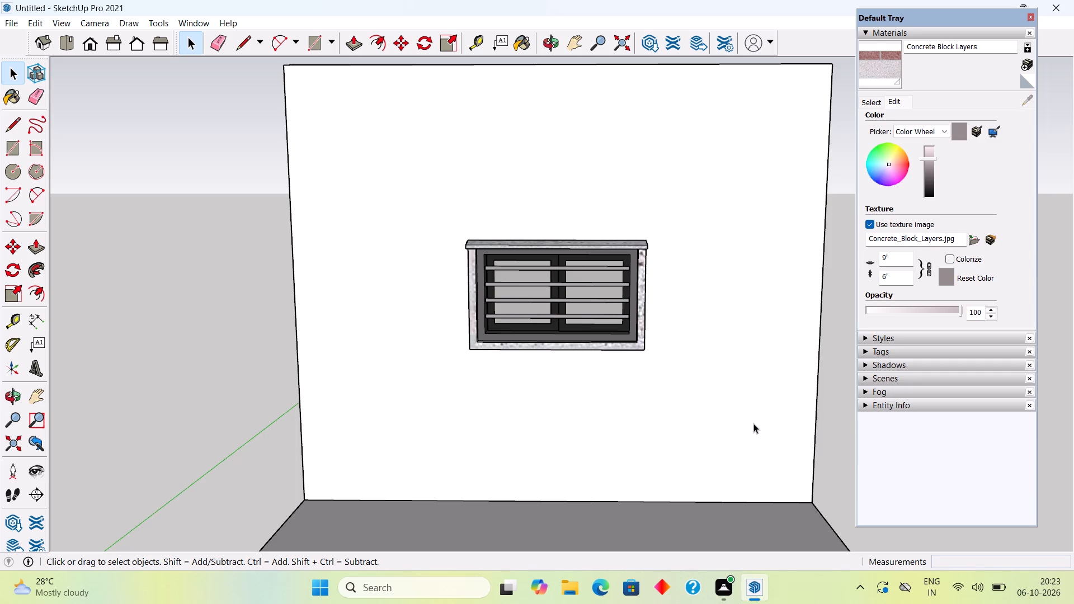
pyautogui.click(753, 423)
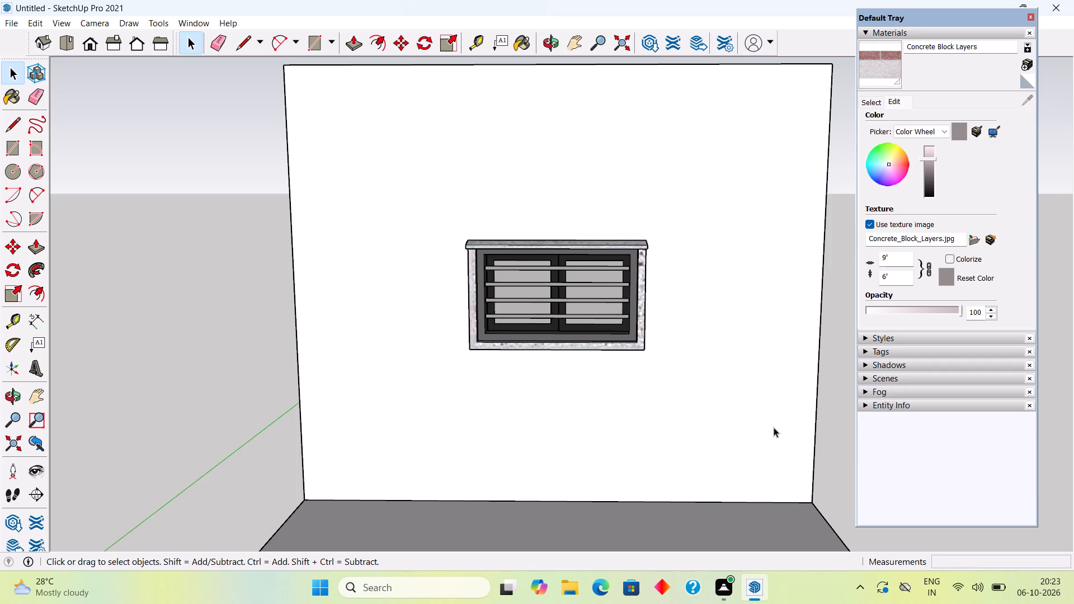
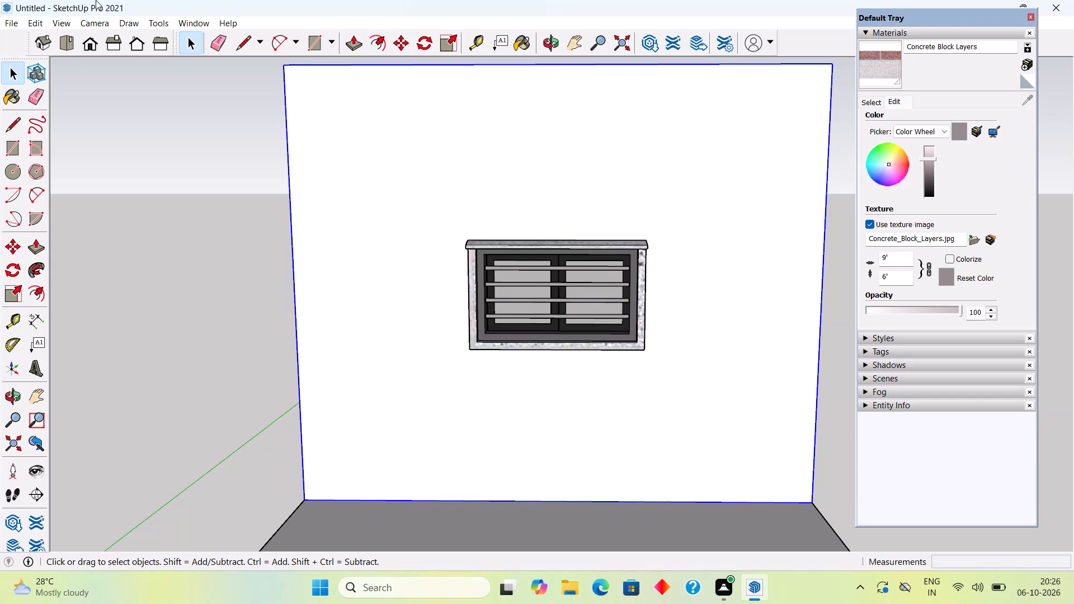
# Examine the barred window, its outer frame and the sunshade from the front, obliquely, and from the back of the wall.
pyautogui.click(380, 329)
pyautogui.scroll(-6, 380, 329)
pyautogui.click(257, 325)
pyautogui.scroll(6, 591, 365)
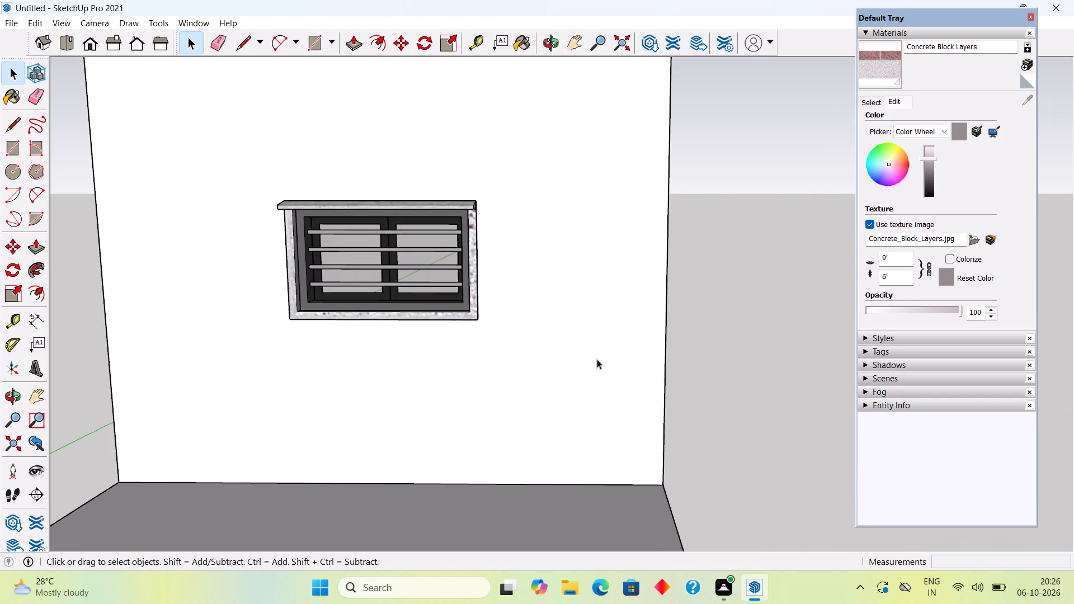
pyautogui.moveTo(512, 328); pyautogui.dragTo(1073, 336, button='middle')
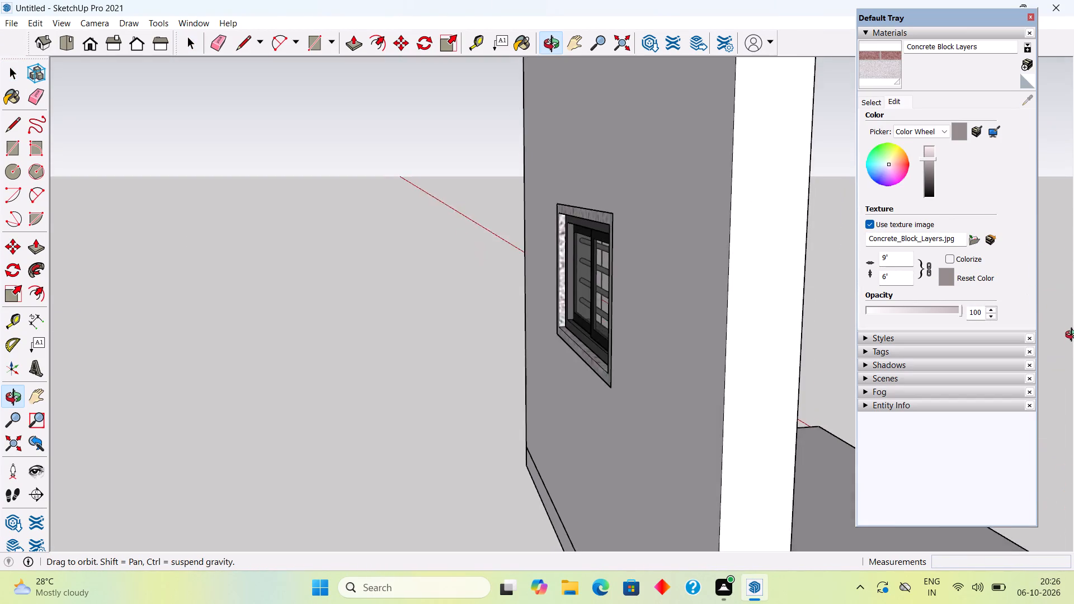
pyautogui.moveTo(1073, 336); pyautogui.dragTo(703, 359, button='middle')
pyautogui.scroll(-9, 703, 357)
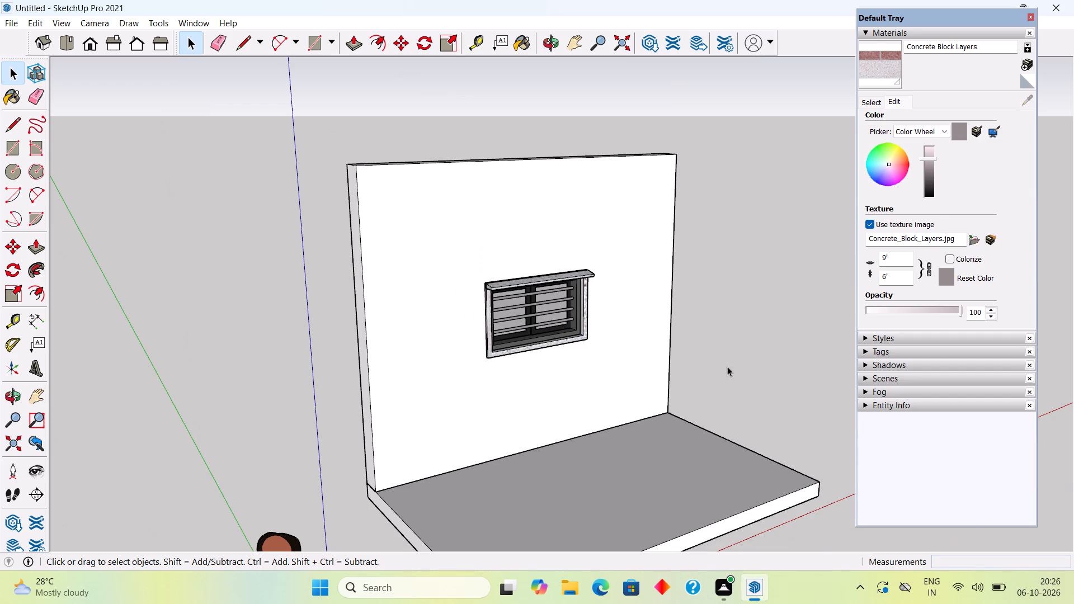
pyautogui.scroll(16, 524, 341)
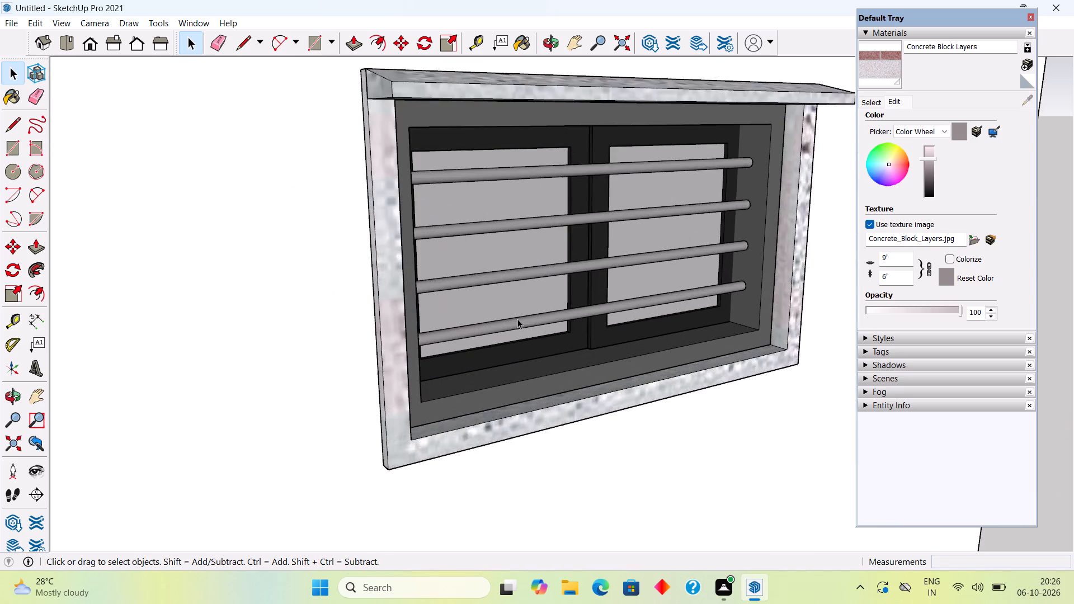
pyautogui.moveTo(542, 347); pyautogui.dragTo(995, 345, button='middle')
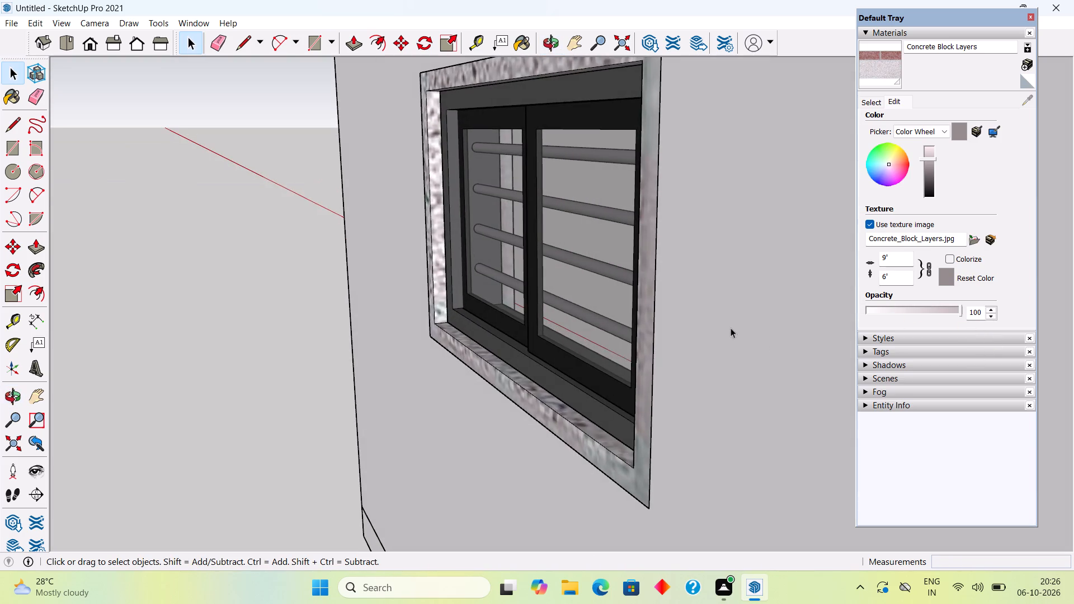
# Open the window group and the nearer sliding sash group for editing from the back of the wall.
pyautogui.scroll(5, 485, 365)
pyautogui.scroll(1, 614, 309)
pyautogui.moveTo(639, 329); pyautogui.dragTo(682, 390, button='middle')
pyautogui.click(690, 378)
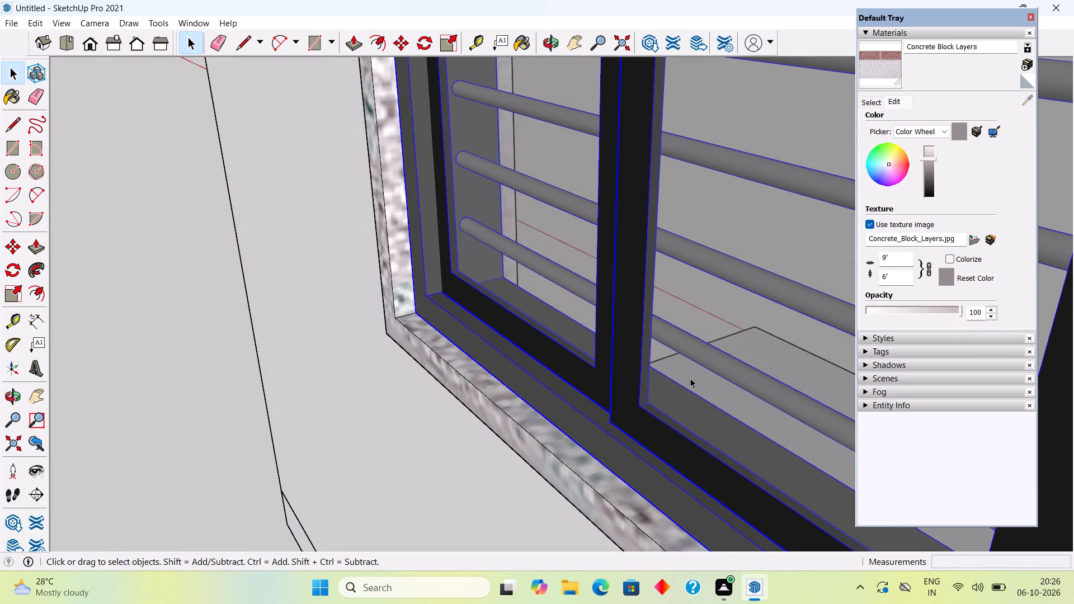
pyautogui.tripleClick(690, 378)
pyautogui.doubleClick(690, 378)
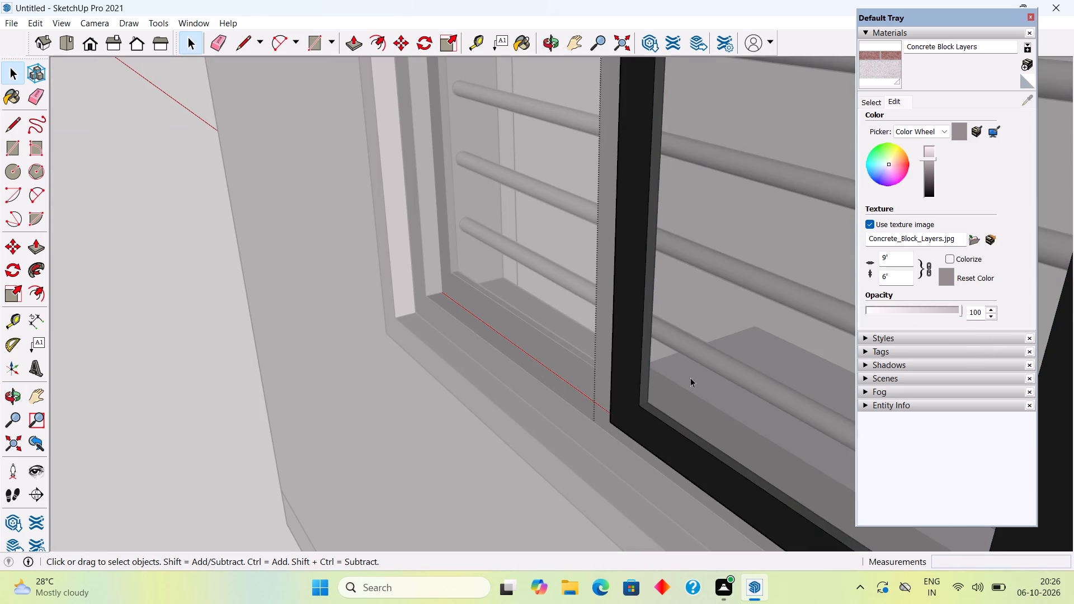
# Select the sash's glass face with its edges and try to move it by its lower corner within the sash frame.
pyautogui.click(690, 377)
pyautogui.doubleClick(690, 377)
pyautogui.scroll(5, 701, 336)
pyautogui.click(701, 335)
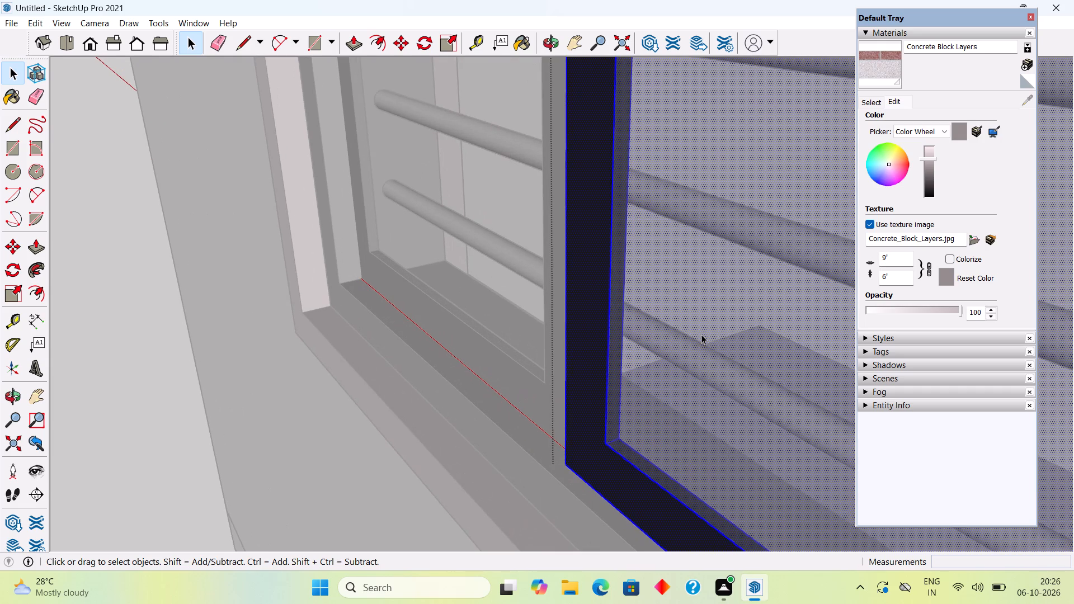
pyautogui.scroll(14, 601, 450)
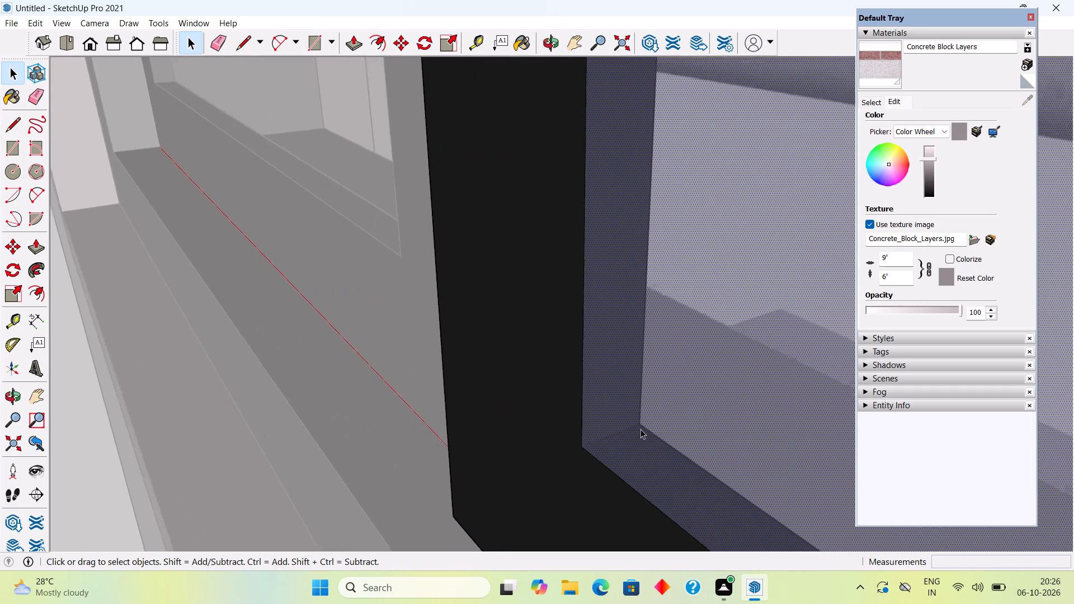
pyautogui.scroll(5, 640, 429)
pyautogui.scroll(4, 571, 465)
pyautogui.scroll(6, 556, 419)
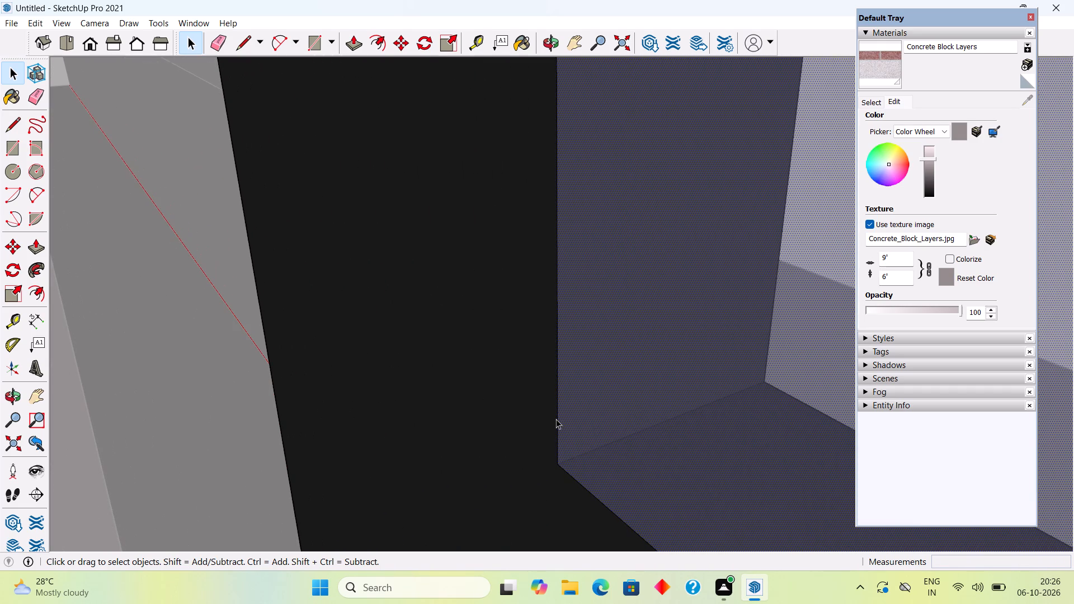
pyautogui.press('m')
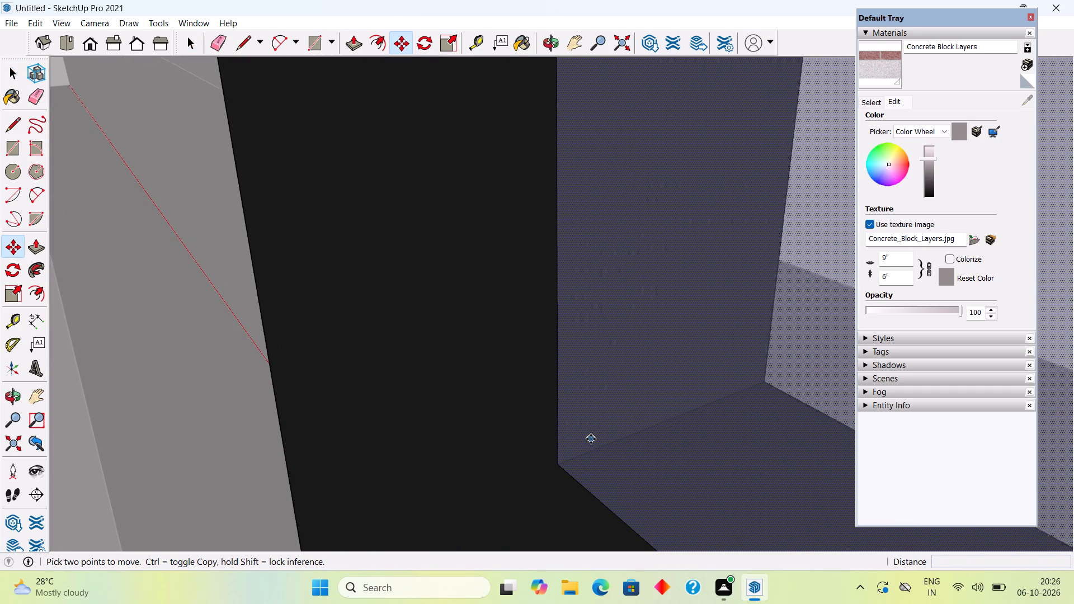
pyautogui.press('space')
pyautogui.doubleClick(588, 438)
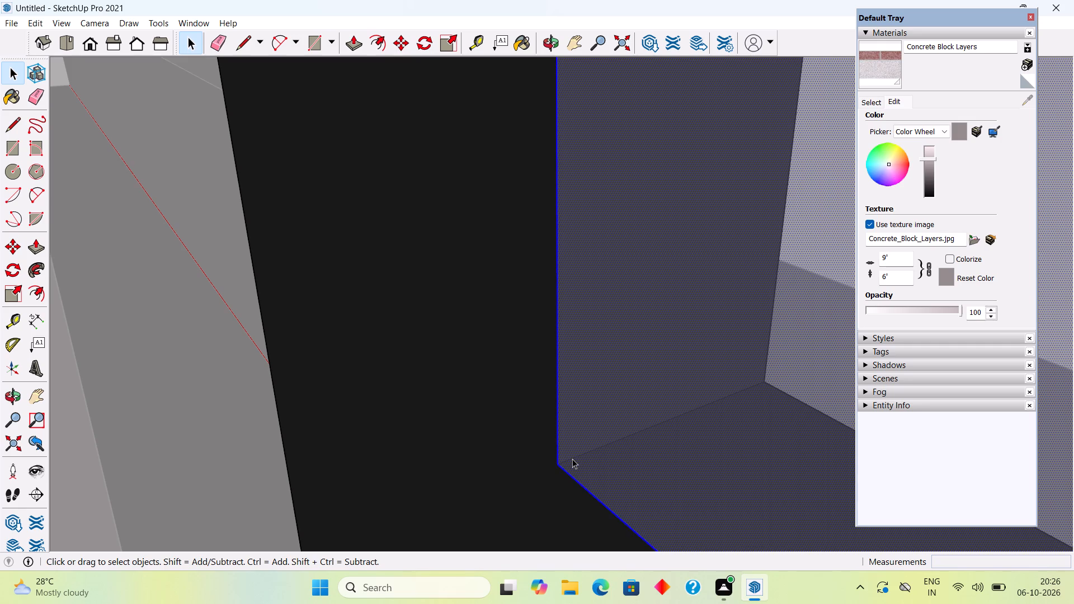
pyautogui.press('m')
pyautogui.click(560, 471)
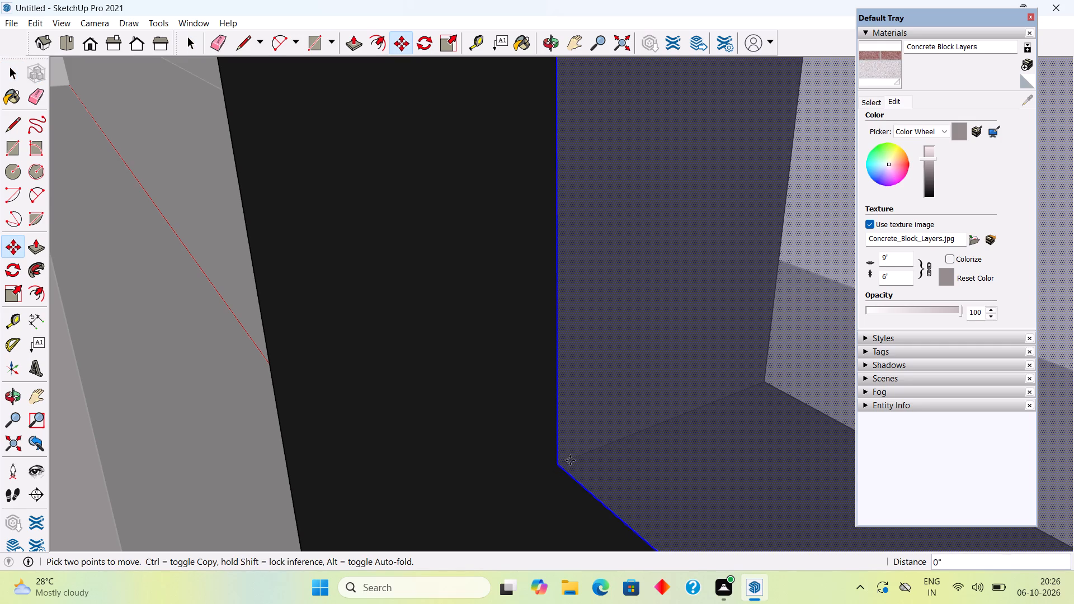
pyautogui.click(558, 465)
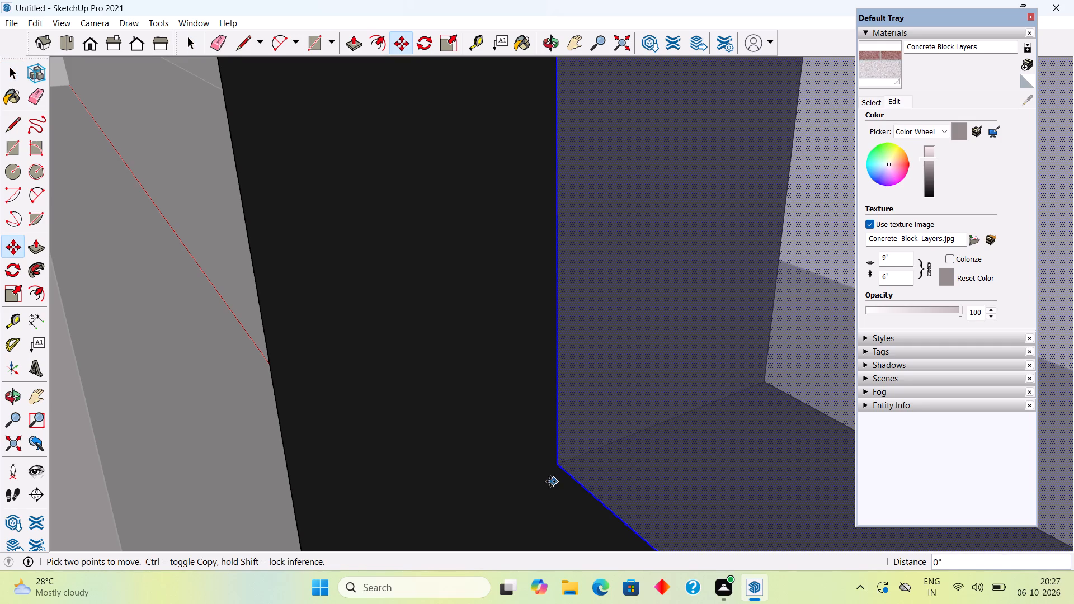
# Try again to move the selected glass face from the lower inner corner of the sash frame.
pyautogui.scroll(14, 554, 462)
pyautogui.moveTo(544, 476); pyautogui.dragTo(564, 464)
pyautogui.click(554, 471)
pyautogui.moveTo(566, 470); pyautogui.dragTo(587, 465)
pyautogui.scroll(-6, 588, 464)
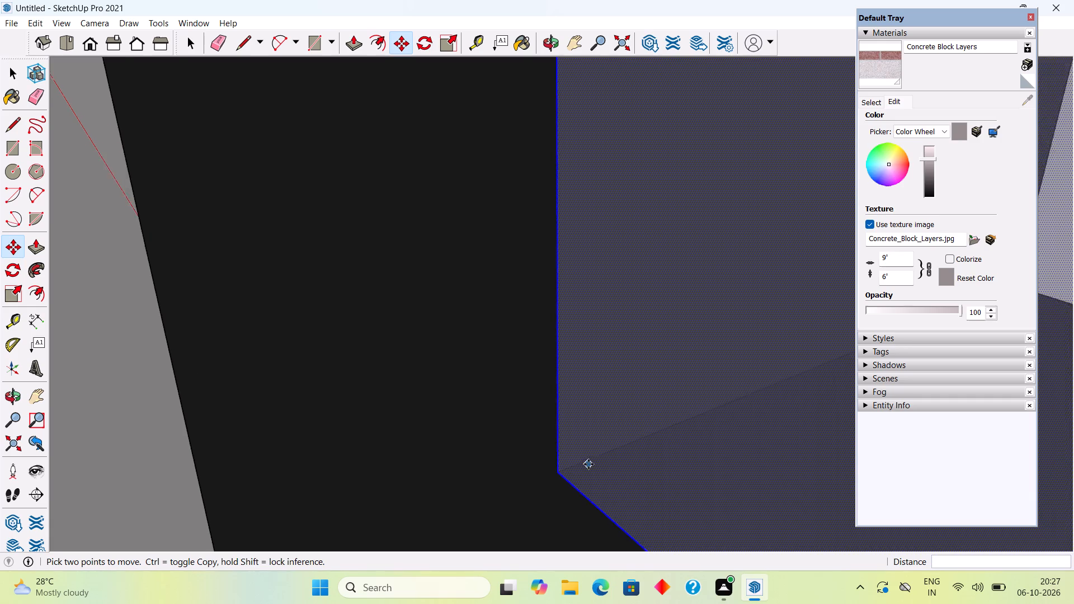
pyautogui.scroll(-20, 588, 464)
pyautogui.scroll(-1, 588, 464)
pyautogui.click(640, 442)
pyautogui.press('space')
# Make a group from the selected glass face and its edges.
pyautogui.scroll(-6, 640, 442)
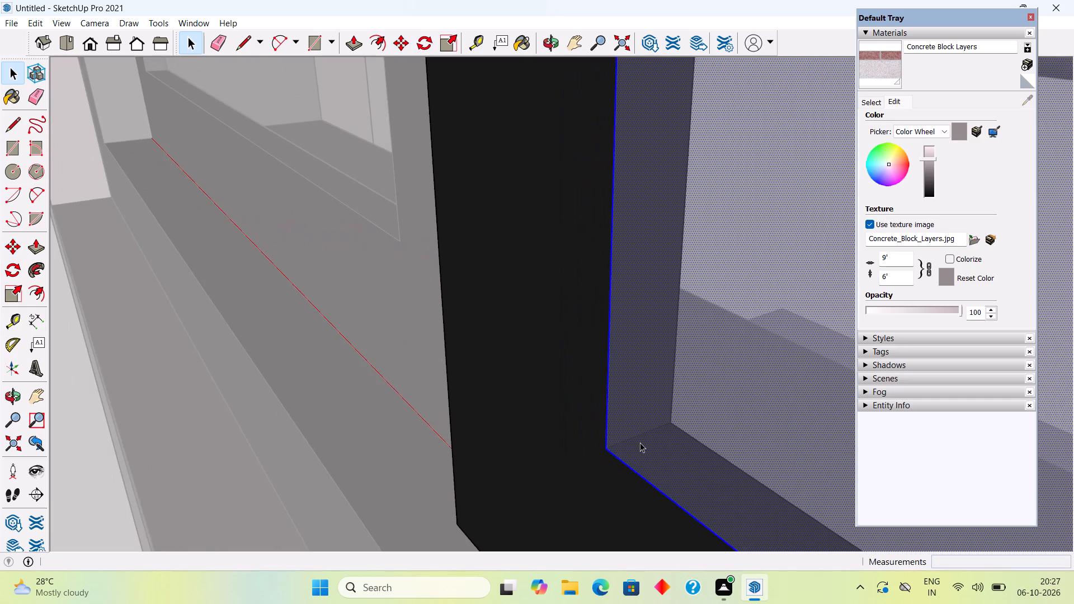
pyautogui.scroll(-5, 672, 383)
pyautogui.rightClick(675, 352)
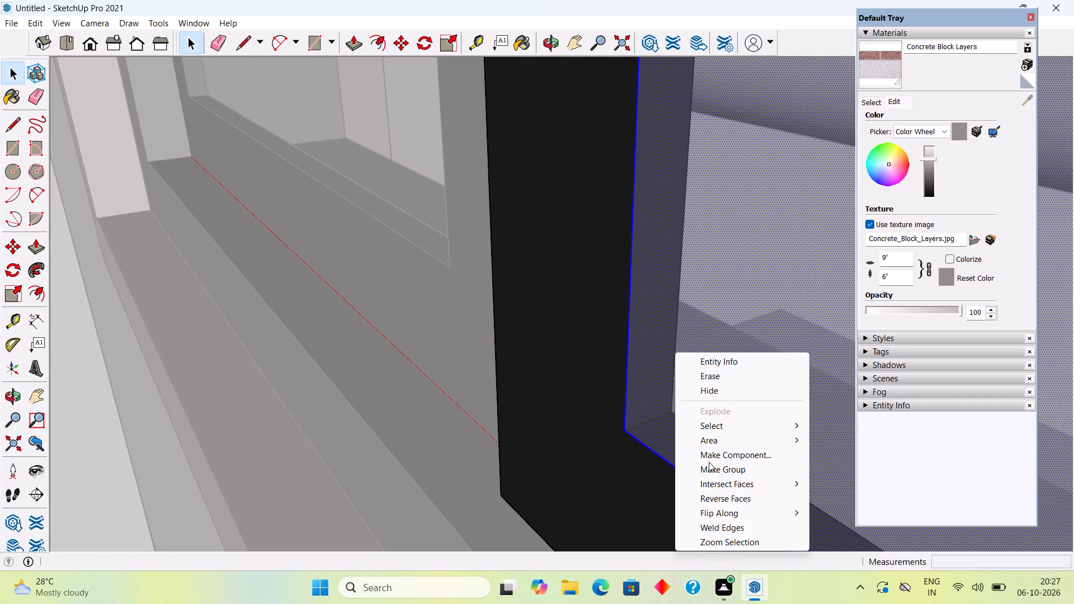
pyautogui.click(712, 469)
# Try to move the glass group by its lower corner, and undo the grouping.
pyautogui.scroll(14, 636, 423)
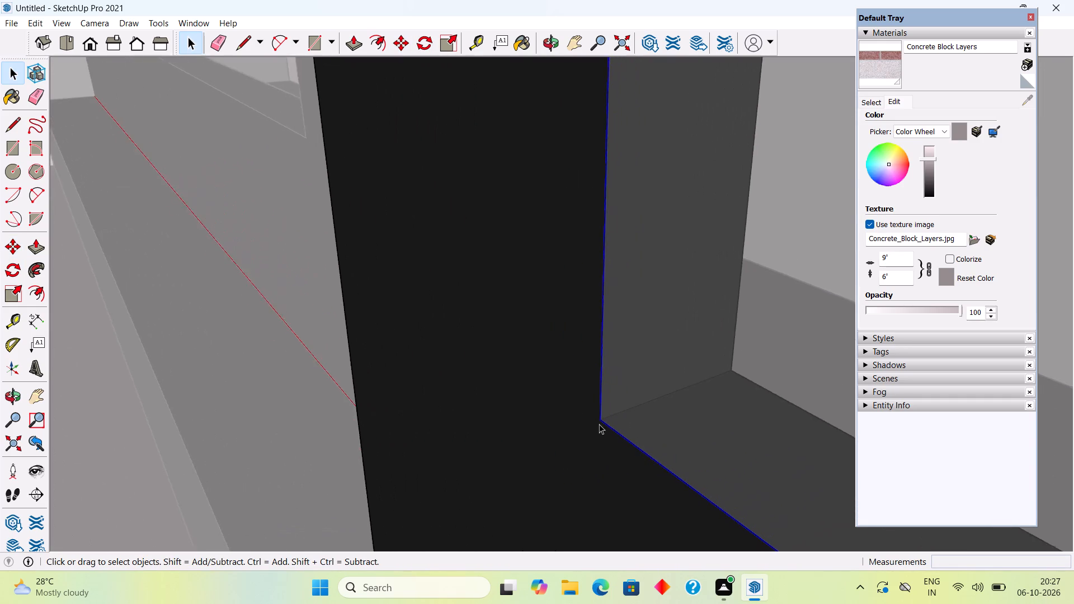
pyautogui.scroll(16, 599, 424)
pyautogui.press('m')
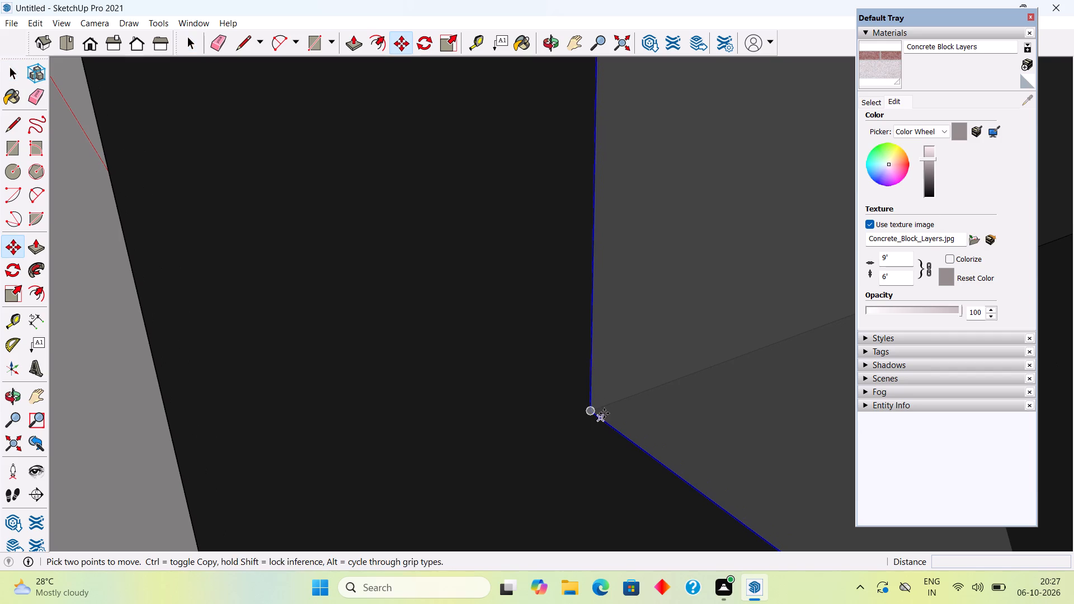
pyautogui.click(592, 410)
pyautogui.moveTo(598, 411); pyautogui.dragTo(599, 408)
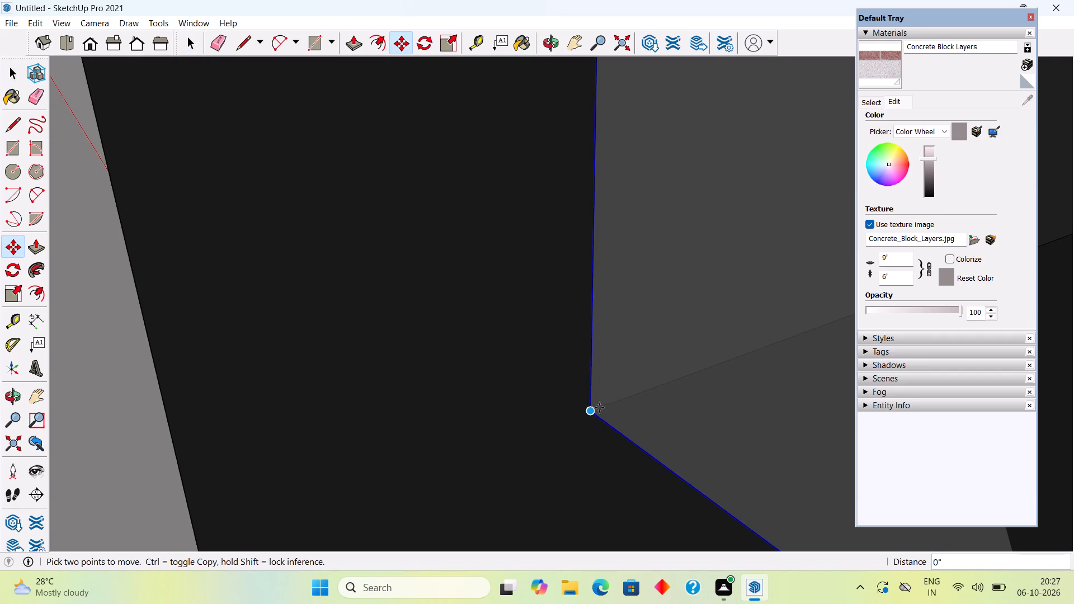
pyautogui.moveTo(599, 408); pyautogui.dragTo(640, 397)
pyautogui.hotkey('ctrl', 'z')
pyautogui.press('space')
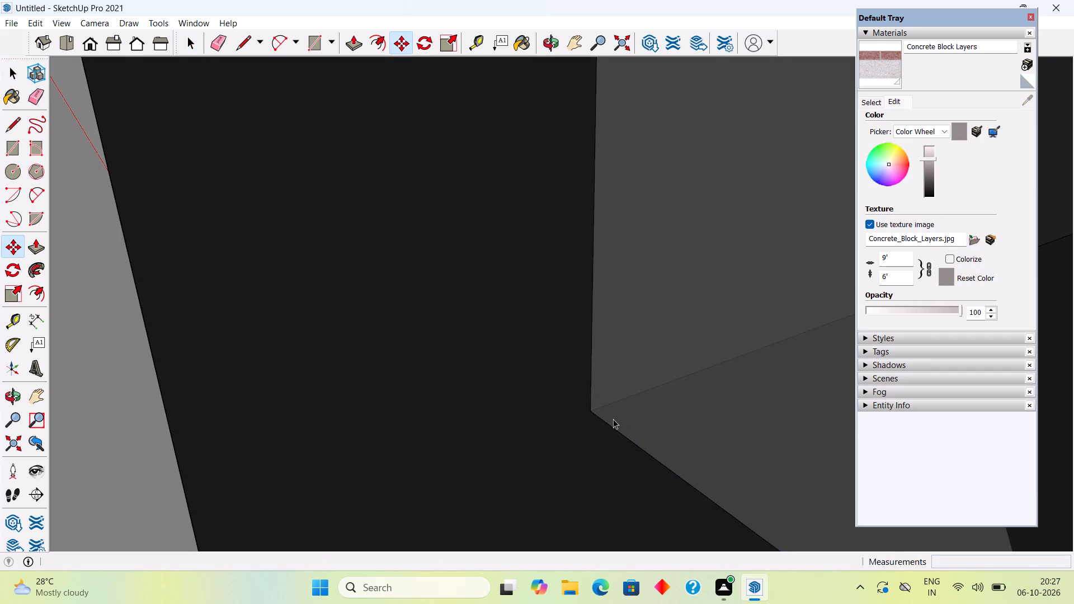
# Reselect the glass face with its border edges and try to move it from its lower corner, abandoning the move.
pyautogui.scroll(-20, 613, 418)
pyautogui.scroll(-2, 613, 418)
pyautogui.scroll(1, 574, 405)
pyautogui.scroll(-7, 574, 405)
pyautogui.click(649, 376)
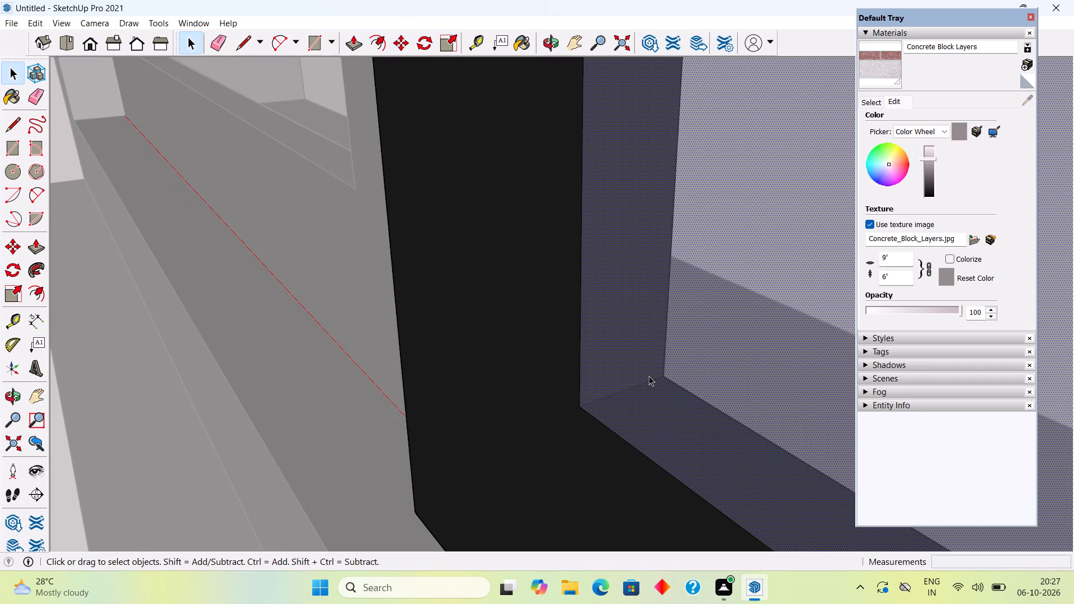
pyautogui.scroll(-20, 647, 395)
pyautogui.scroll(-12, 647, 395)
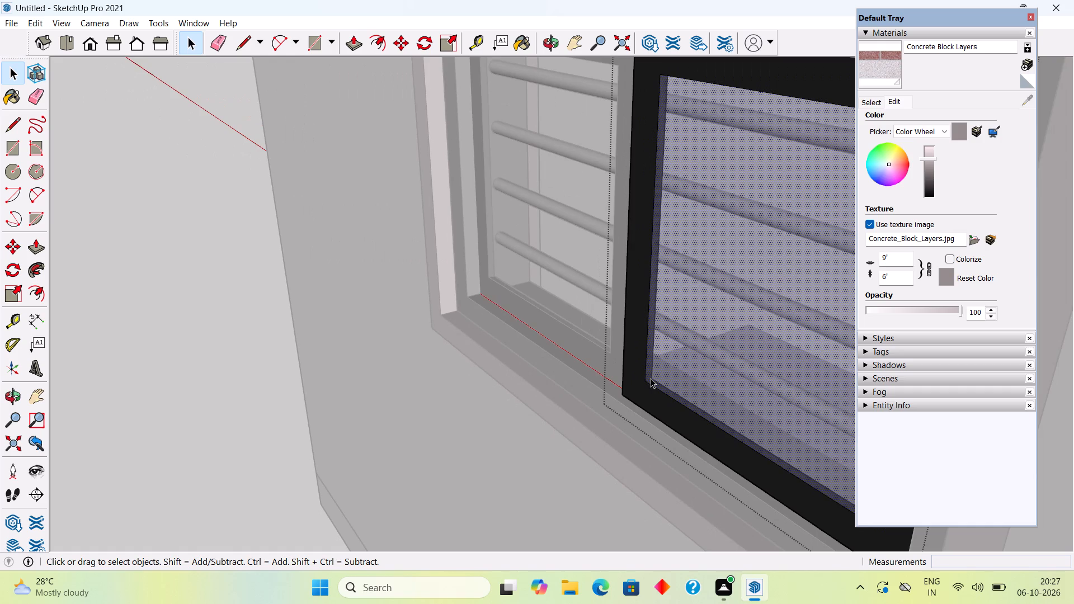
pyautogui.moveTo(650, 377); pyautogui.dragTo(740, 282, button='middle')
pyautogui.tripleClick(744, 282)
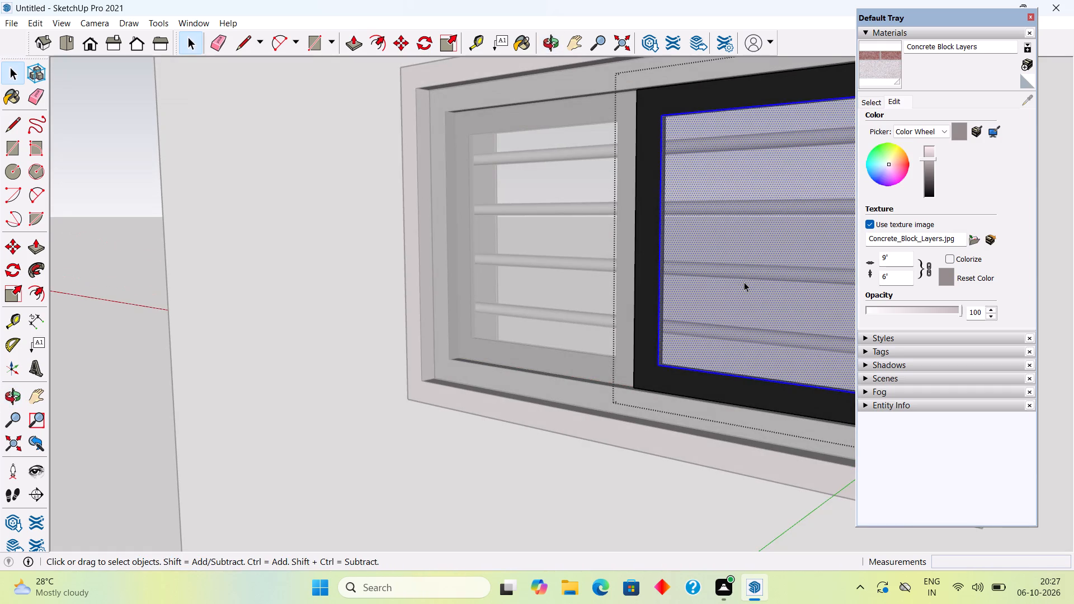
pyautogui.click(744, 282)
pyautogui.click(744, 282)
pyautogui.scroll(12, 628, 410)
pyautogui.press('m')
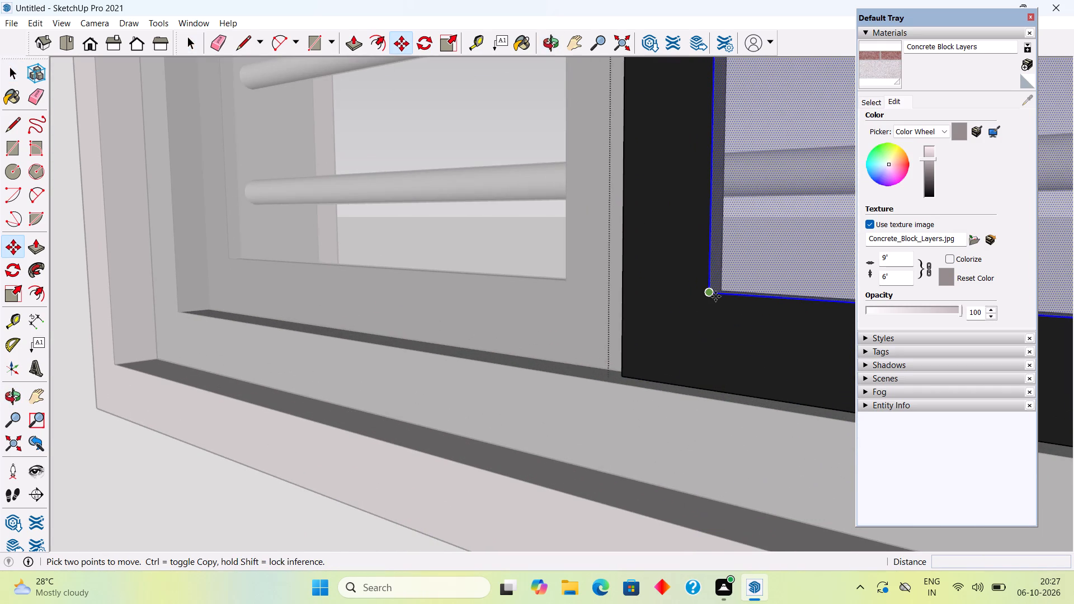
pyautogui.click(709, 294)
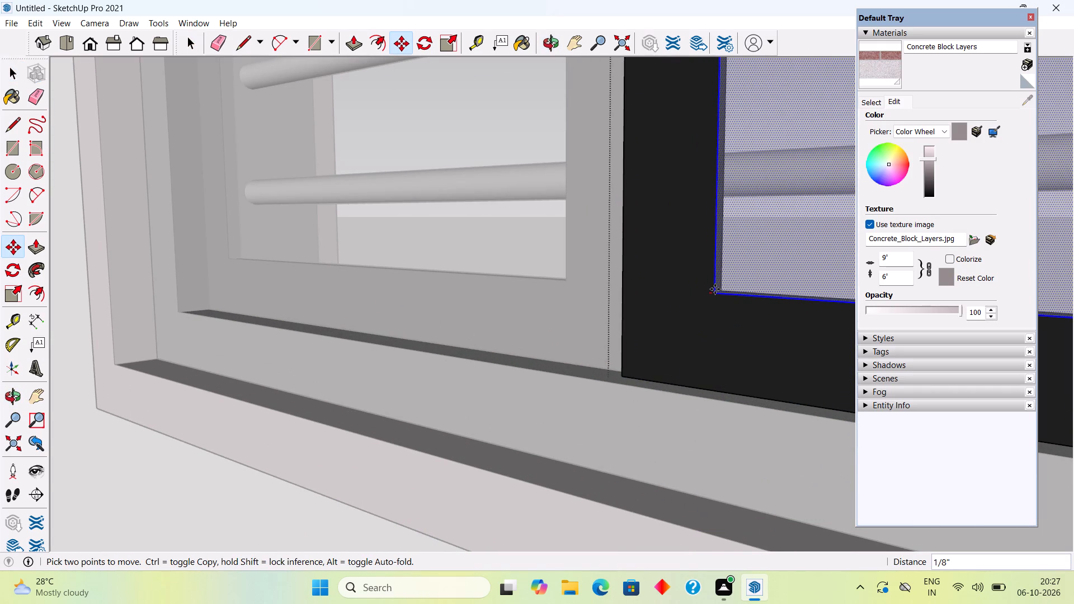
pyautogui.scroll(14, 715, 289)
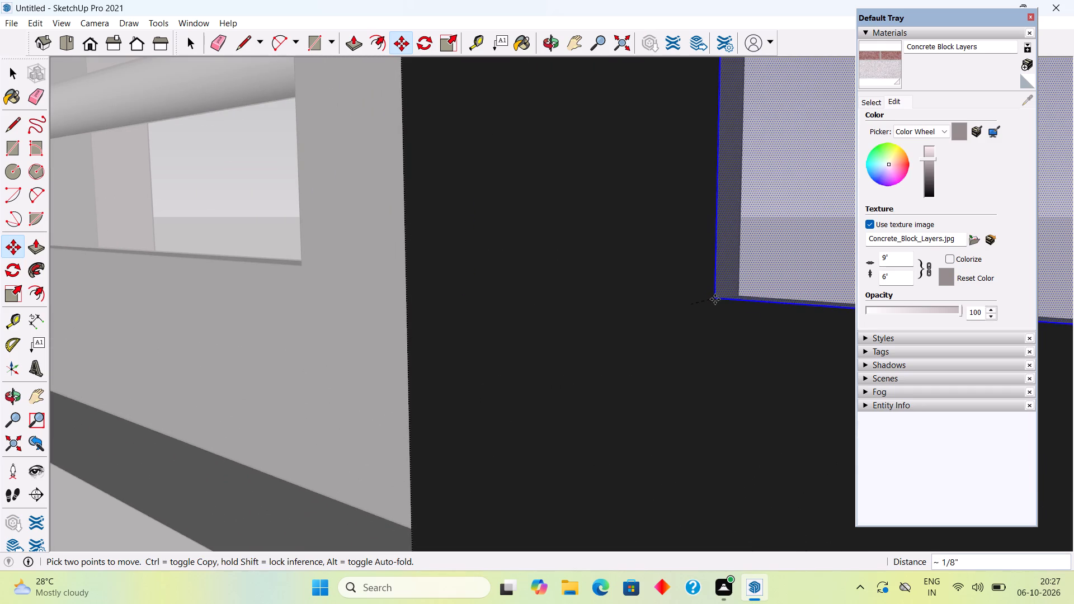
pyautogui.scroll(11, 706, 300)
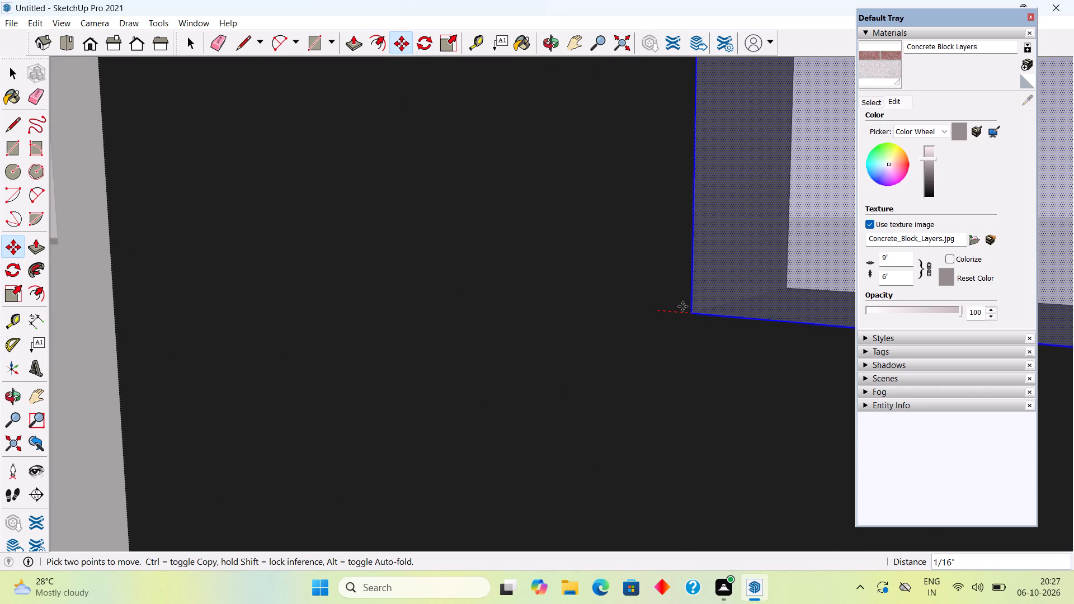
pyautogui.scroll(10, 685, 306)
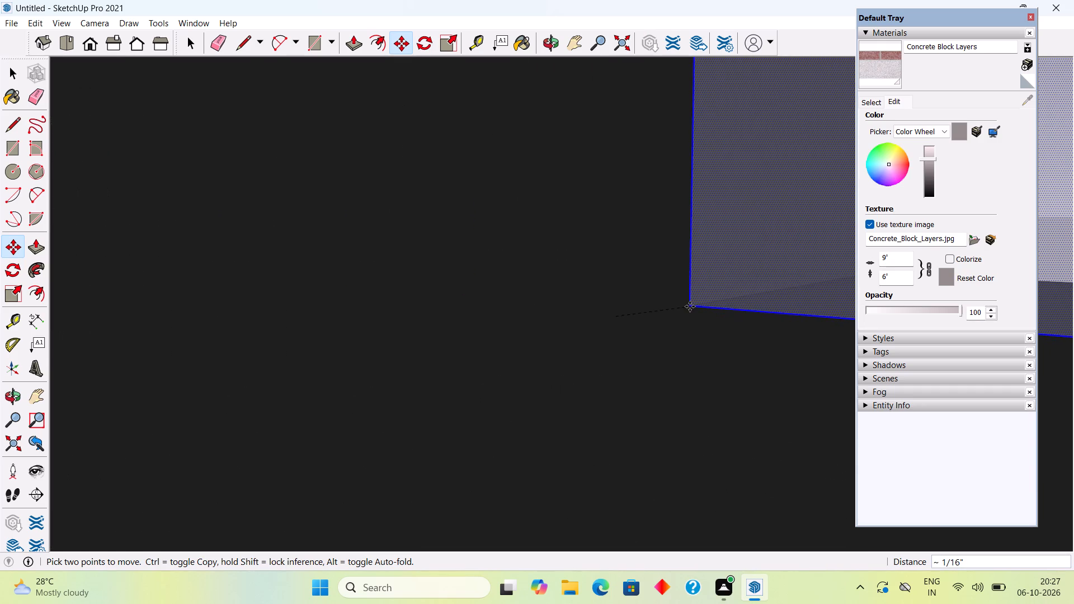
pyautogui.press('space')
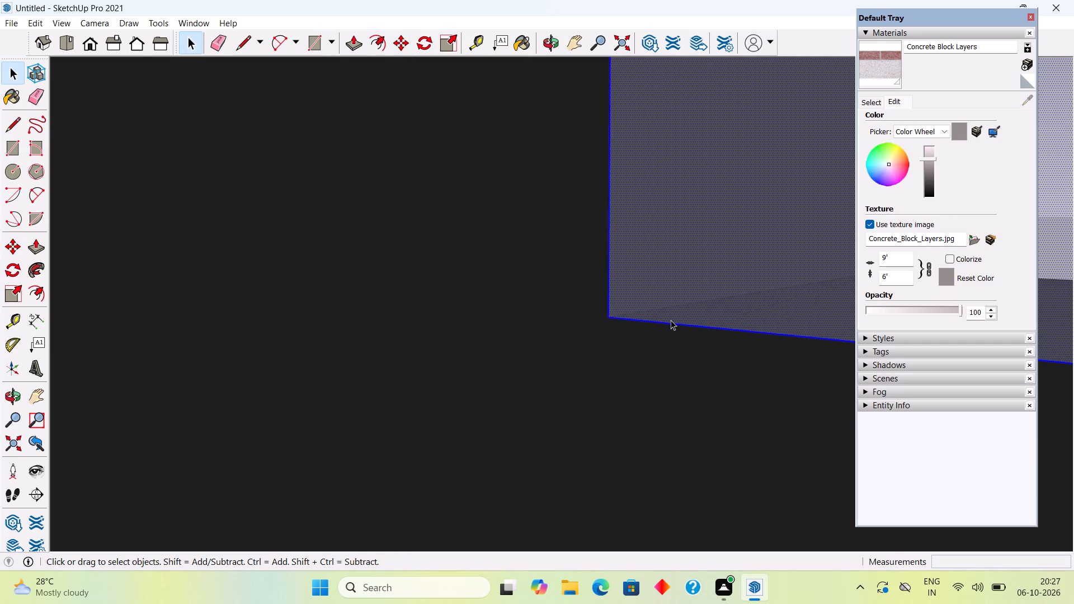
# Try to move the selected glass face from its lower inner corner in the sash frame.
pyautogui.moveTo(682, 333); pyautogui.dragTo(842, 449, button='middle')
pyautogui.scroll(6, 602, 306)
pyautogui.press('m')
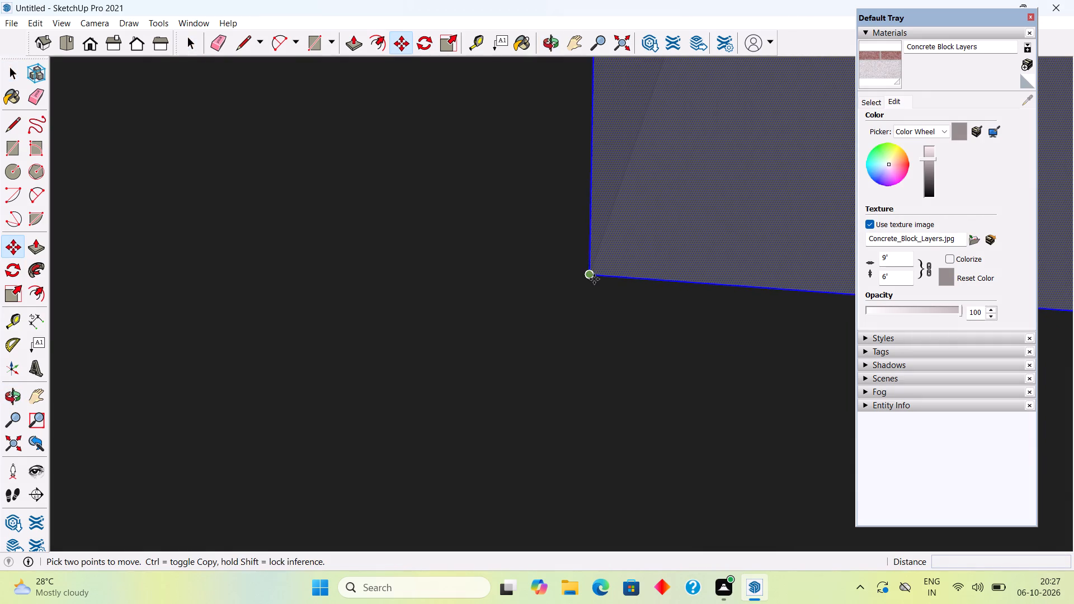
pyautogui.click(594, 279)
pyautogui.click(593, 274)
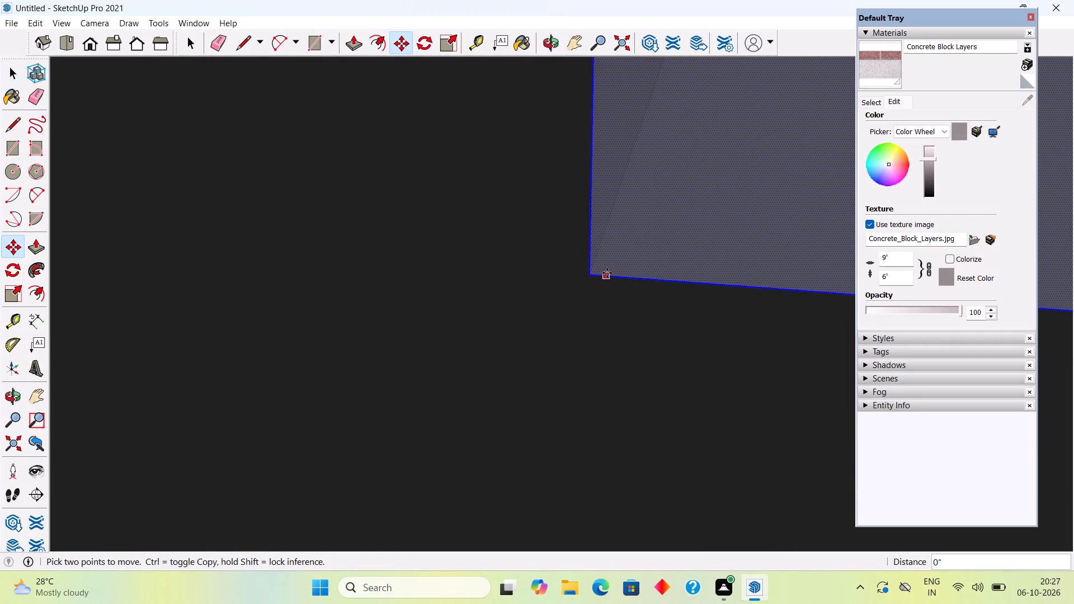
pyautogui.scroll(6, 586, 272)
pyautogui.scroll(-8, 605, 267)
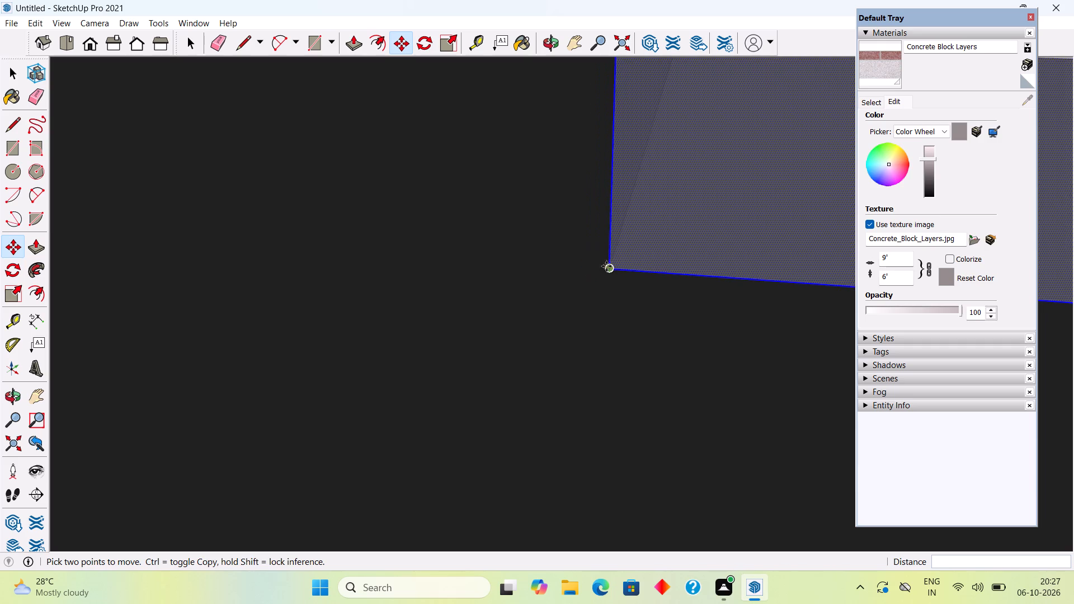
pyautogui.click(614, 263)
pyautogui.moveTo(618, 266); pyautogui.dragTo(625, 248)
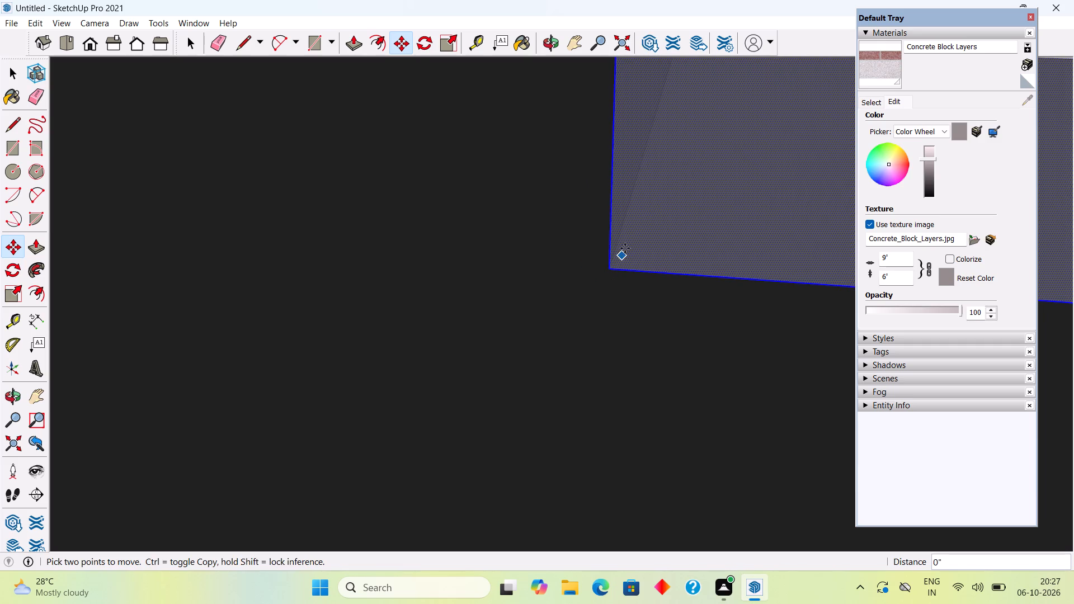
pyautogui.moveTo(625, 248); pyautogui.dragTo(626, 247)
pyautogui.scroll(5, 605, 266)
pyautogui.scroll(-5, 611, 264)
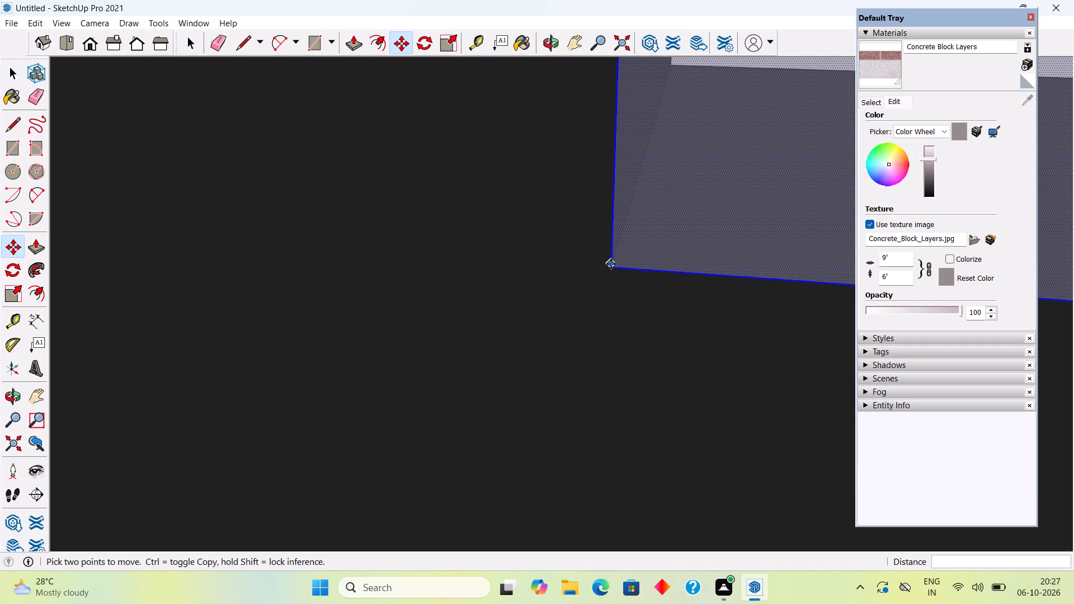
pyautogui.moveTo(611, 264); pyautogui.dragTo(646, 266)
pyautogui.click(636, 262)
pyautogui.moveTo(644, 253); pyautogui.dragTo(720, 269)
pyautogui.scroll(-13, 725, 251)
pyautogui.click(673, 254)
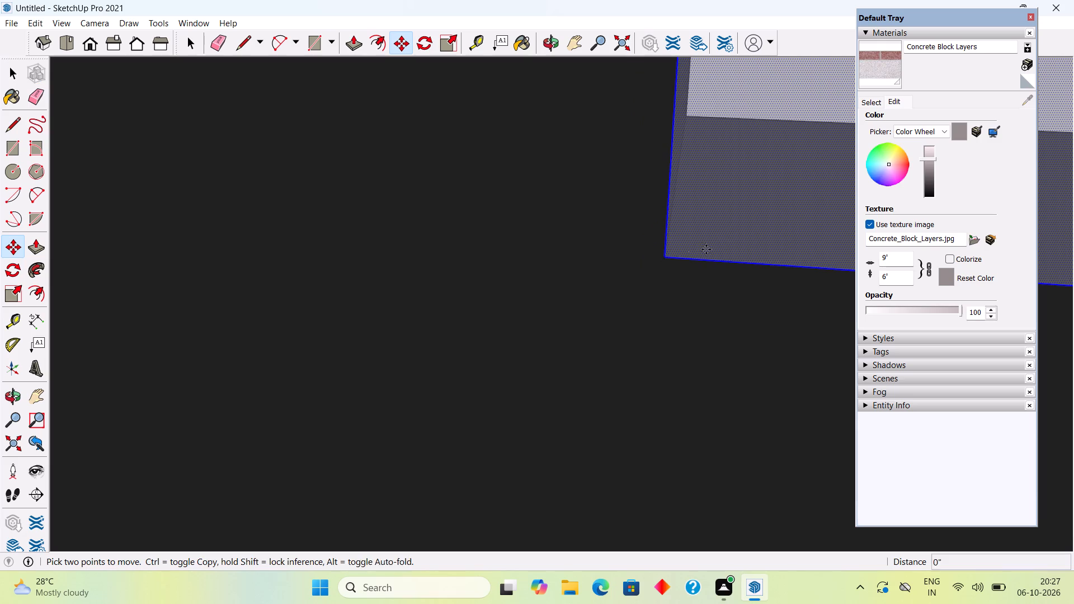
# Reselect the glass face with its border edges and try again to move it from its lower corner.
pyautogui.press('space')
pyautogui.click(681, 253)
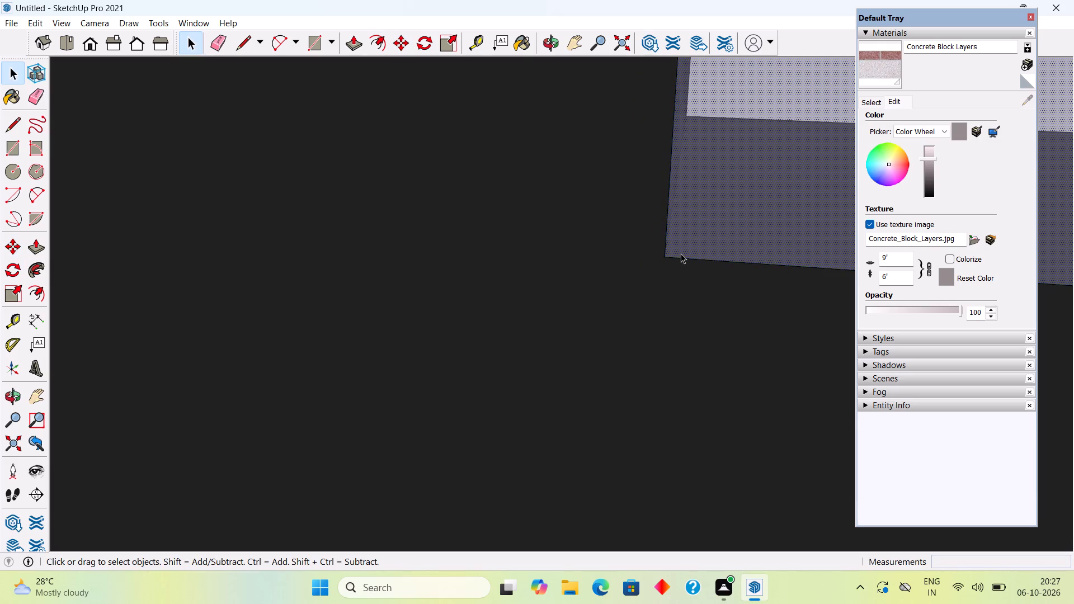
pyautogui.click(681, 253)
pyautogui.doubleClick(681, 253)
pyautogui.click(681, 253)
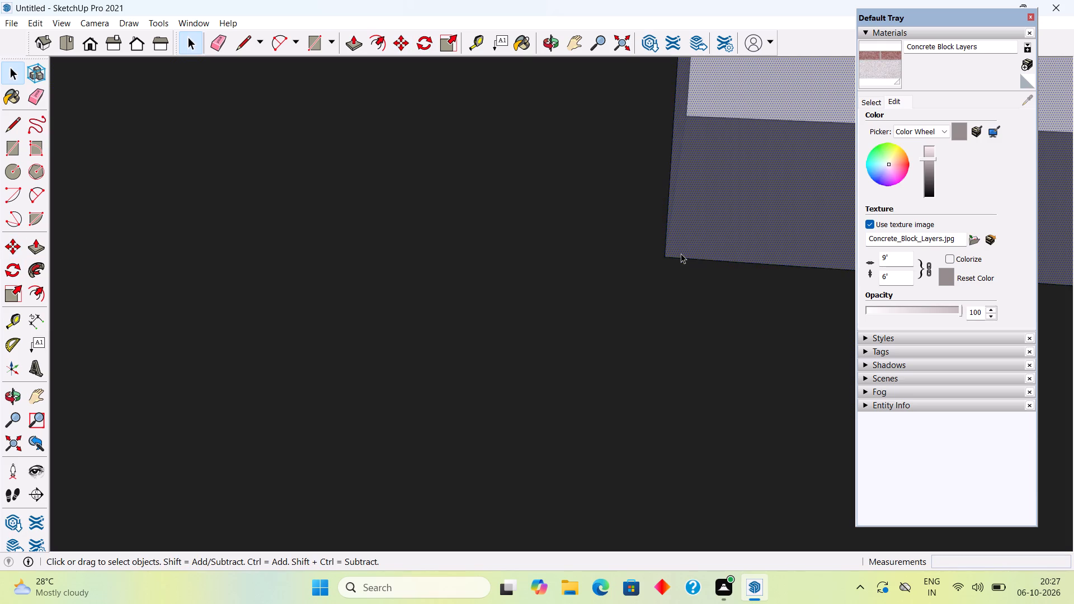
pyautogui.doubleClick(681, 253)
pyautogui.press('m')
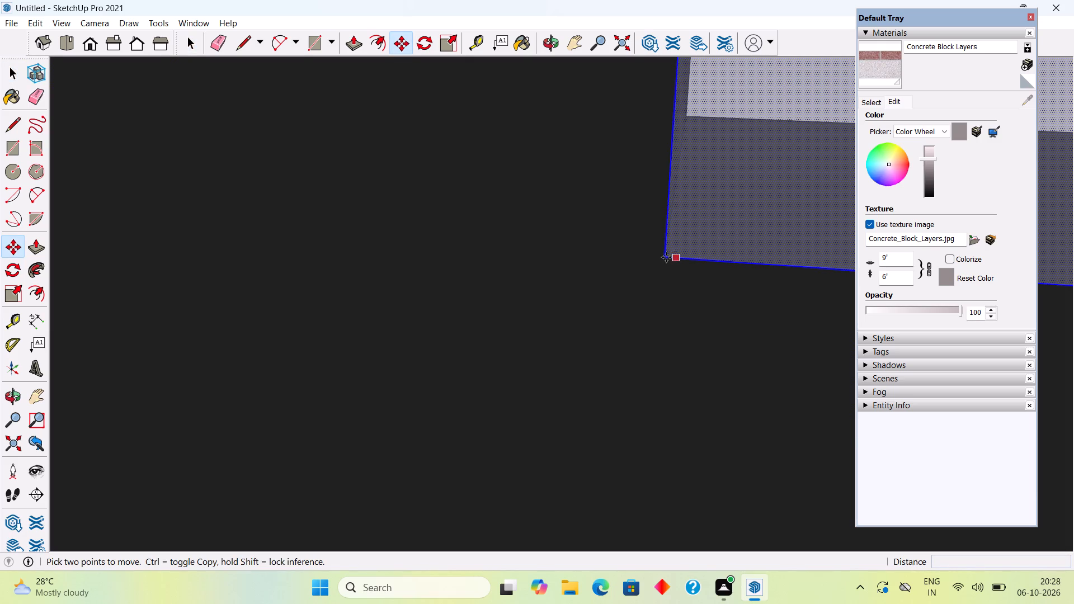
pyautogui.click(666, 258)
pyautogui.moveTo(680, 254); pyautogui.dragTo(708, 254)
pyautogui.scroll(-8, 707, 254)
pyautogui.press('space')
# Deselect the glass and close the sash and window groups open for editing.
pyautogui.scroll(-20, 682, 276)
pyautogui.scroll(-17, 682, 276)
pyautogui.click(609, 294)
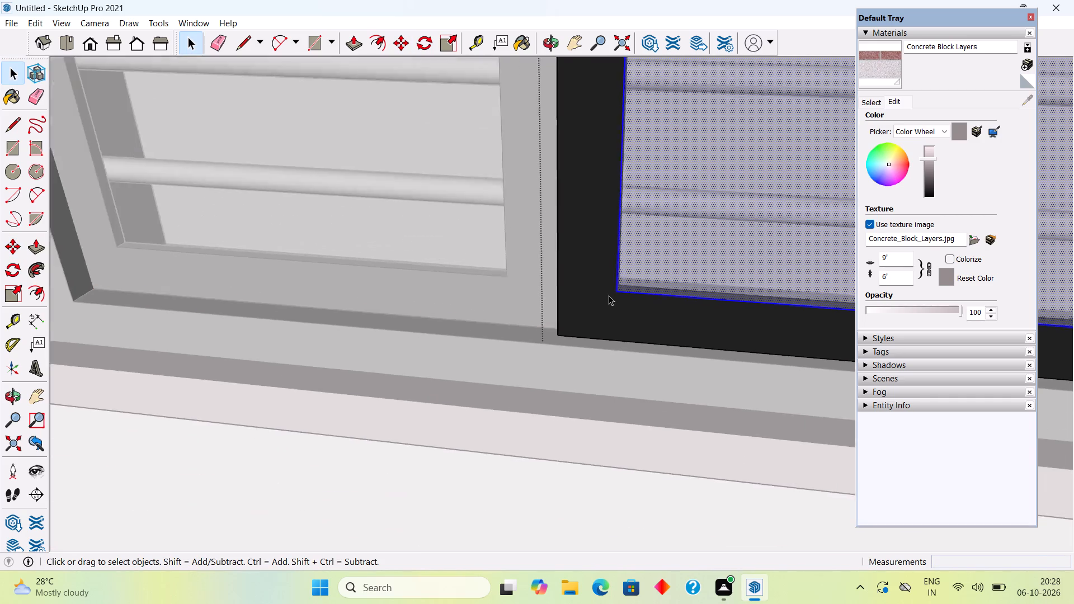
pyautogui.scroll(-20, 609, 295)
pyautogui.click(267, 346)
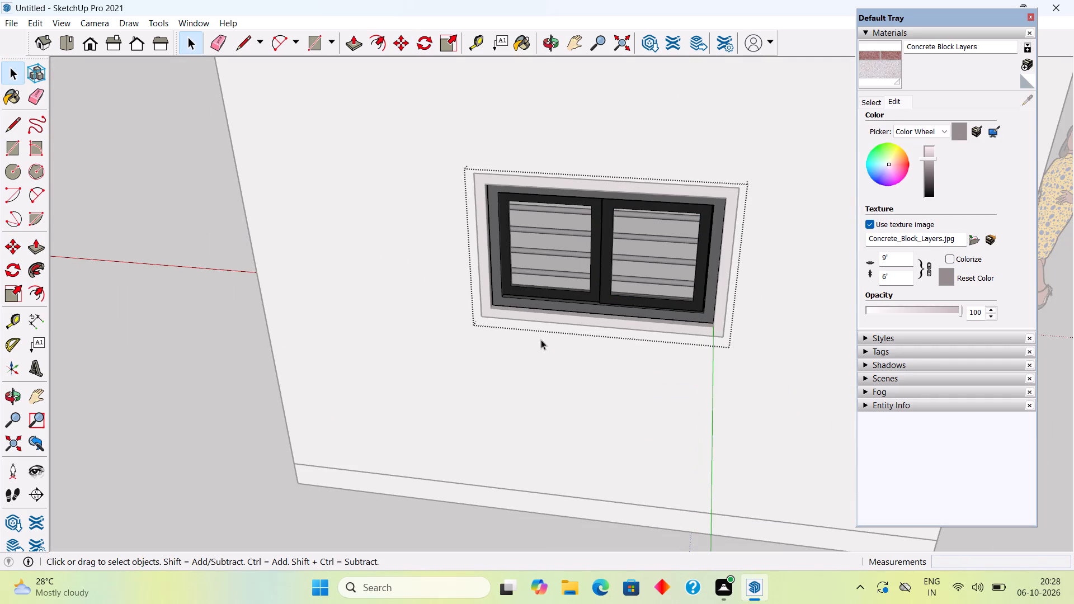
pyautogui.moveTo(717, 325); pyautogui.dragTo(232, 314, button='middle')
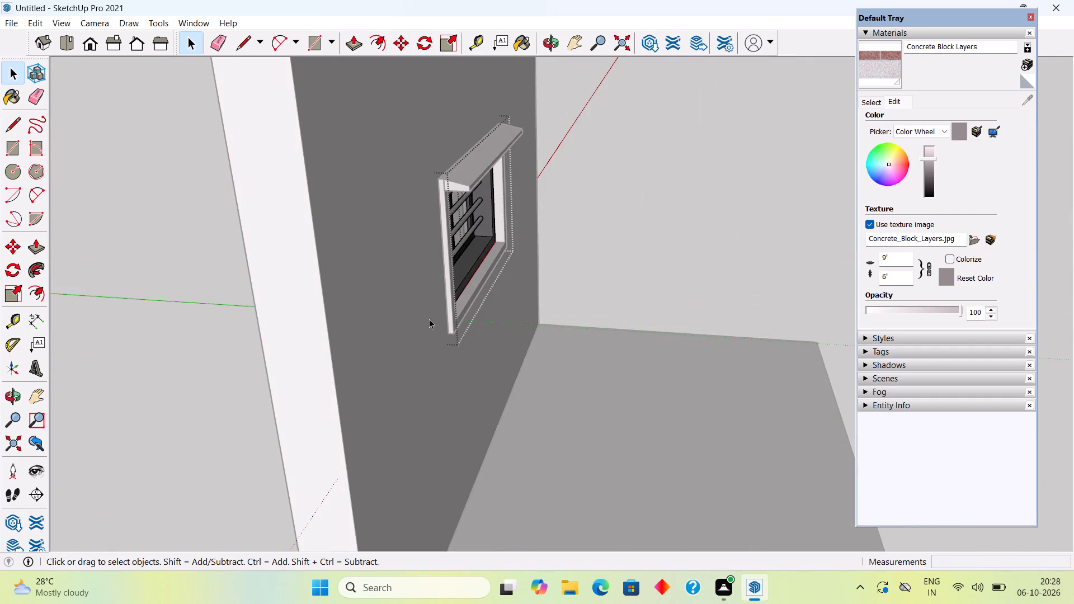
pyautogui.moveTo(429, 319); pyautogui.dragTo(128, 328, button='middle')
pyautogui.click(128, 329)
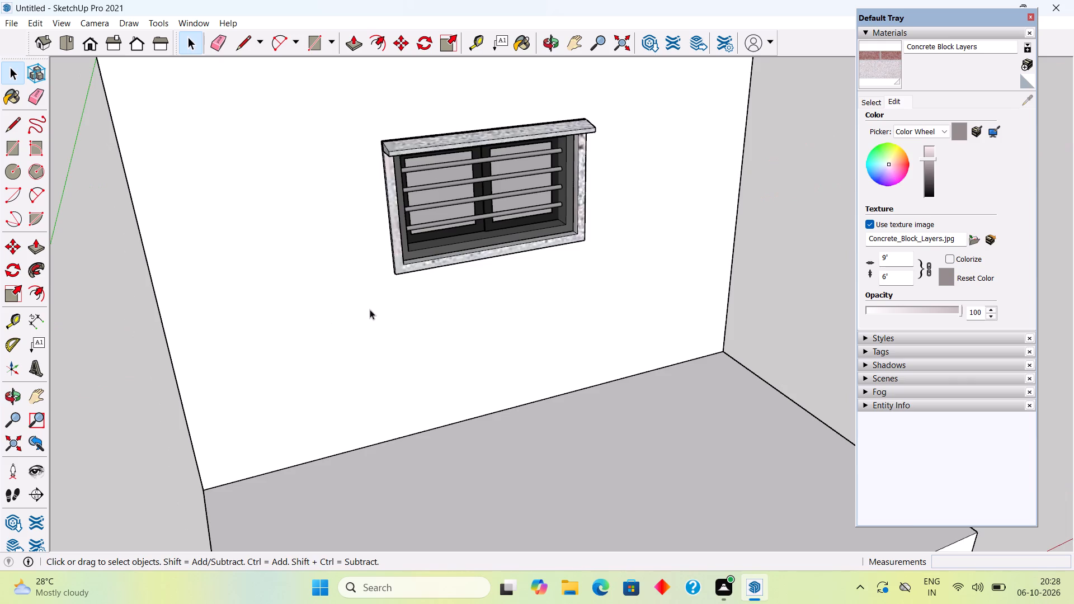
# Place a horizontal guide on the wall's sunshade side, 3' above the slab edge.
pyautogui.scroll(-1, 389, 309)
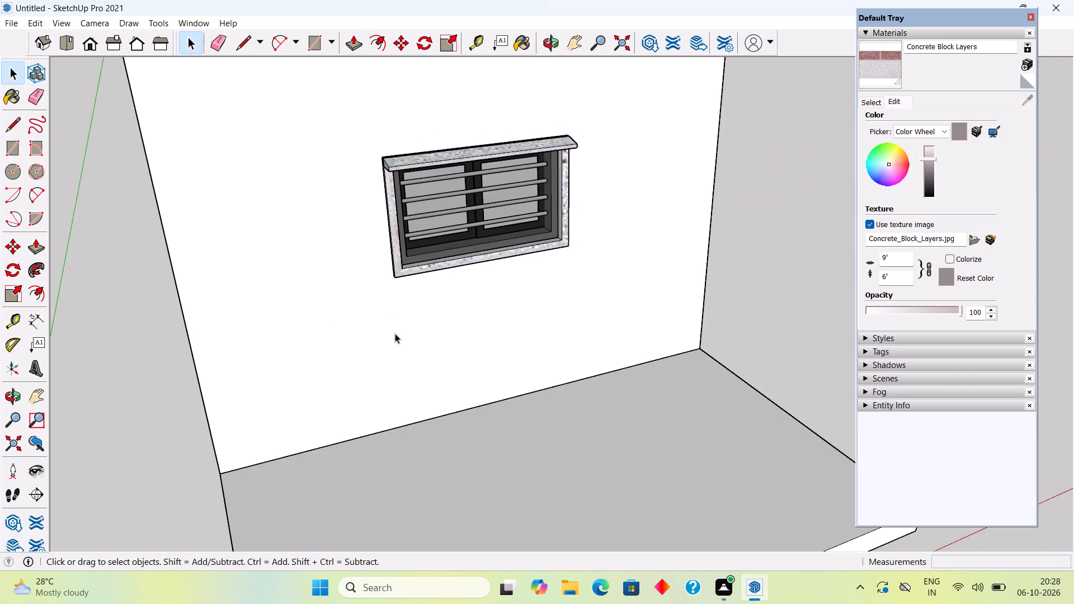
pyautogui.scroll(-2, 397, 334)
pyautogui.scroll(3, 418, 390)
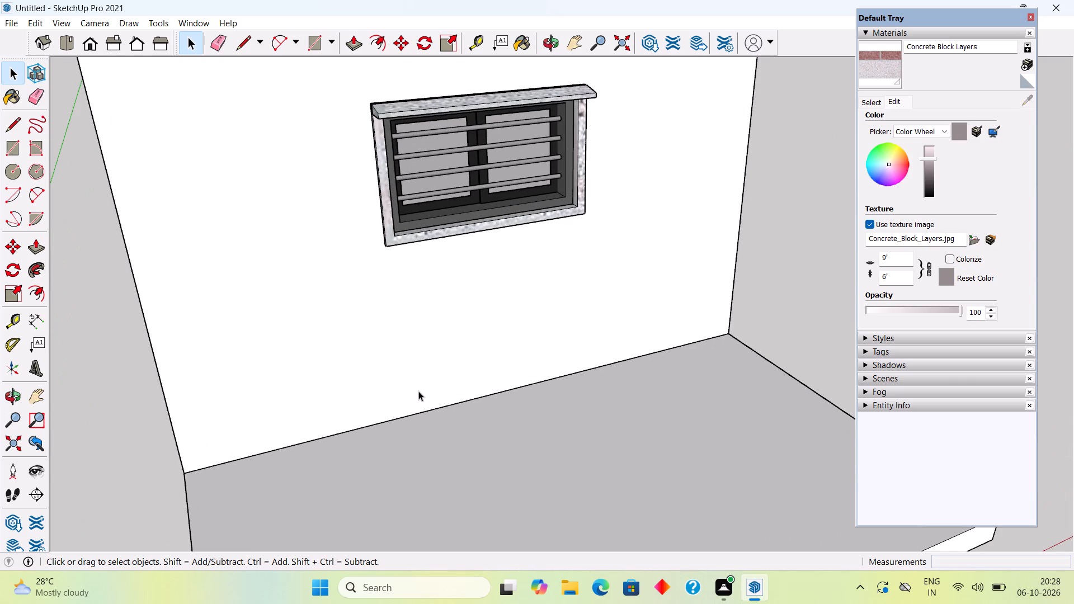
pyautogui.press('t')
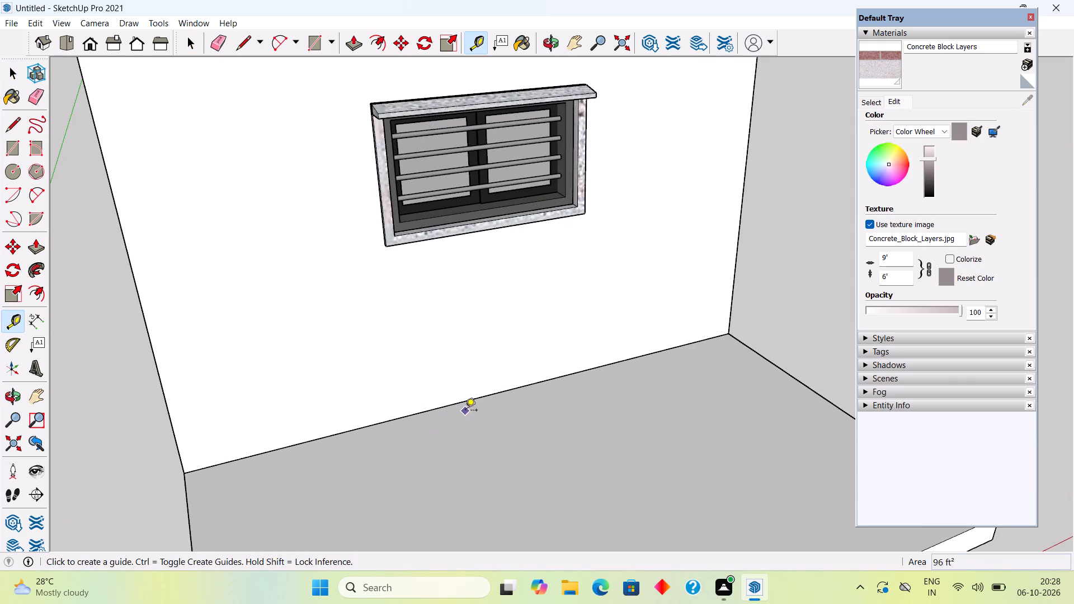
pyautogui.click(477, 399)
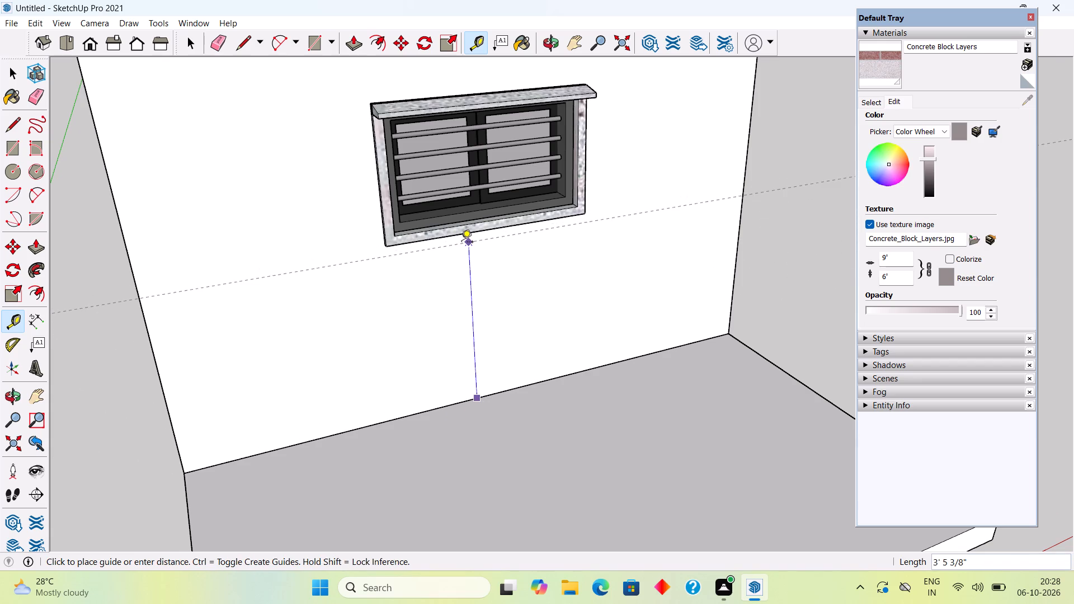
pyautogui.write("3'")
pyautogui.press('Return')
# Place a second horizontal guide 2" above the first one on the wall.
pyautogui.scroll(-4, 477, 272)
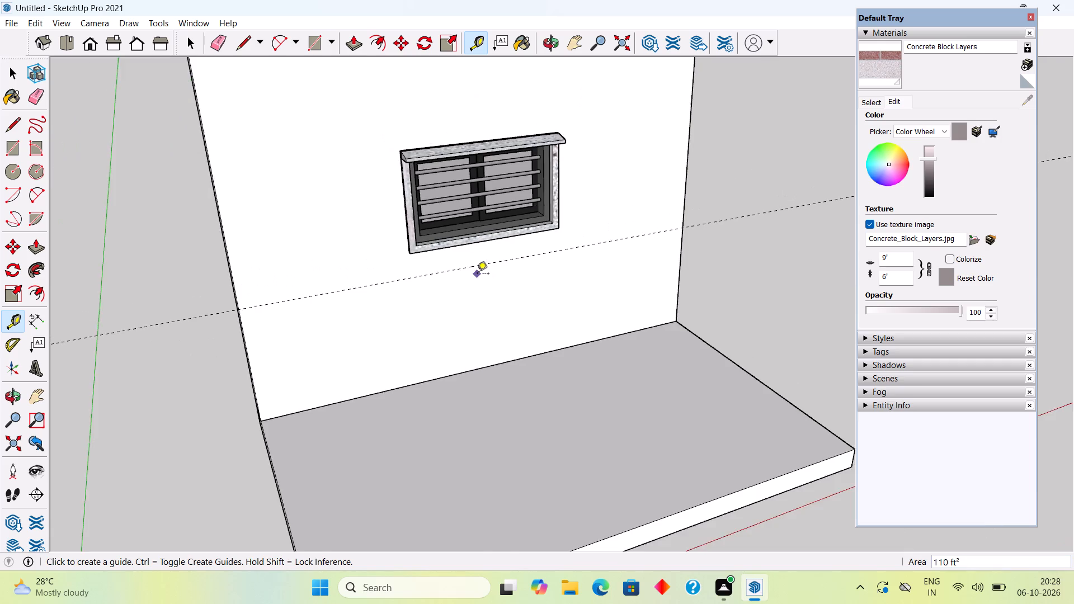
pyautogui.moveTo(474, 254); pyautogui.dragTo(456, 162, button='middle')
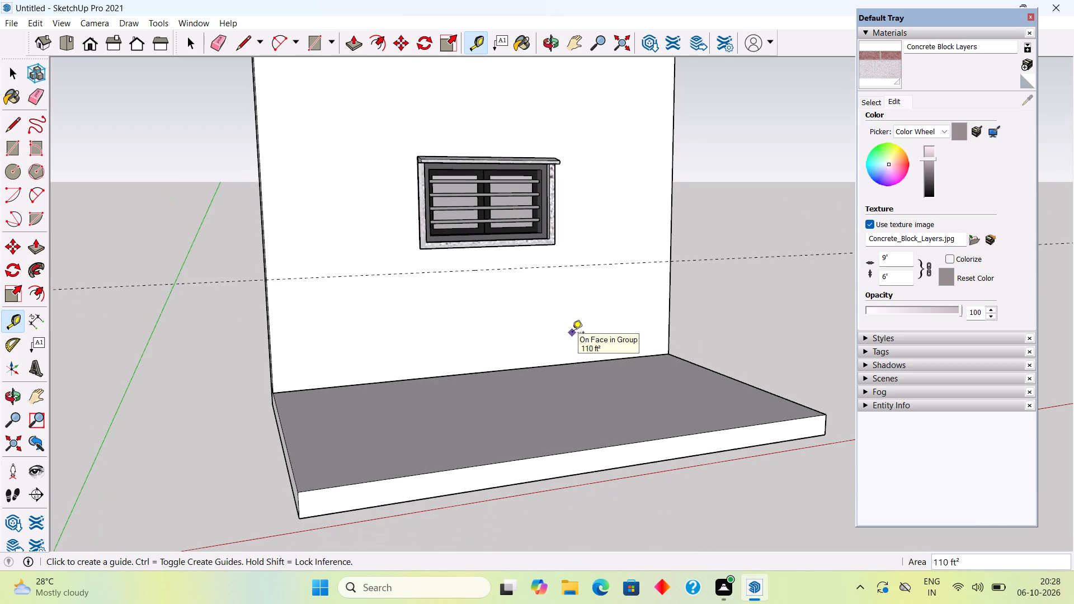
pyautogui.click(490, 271)
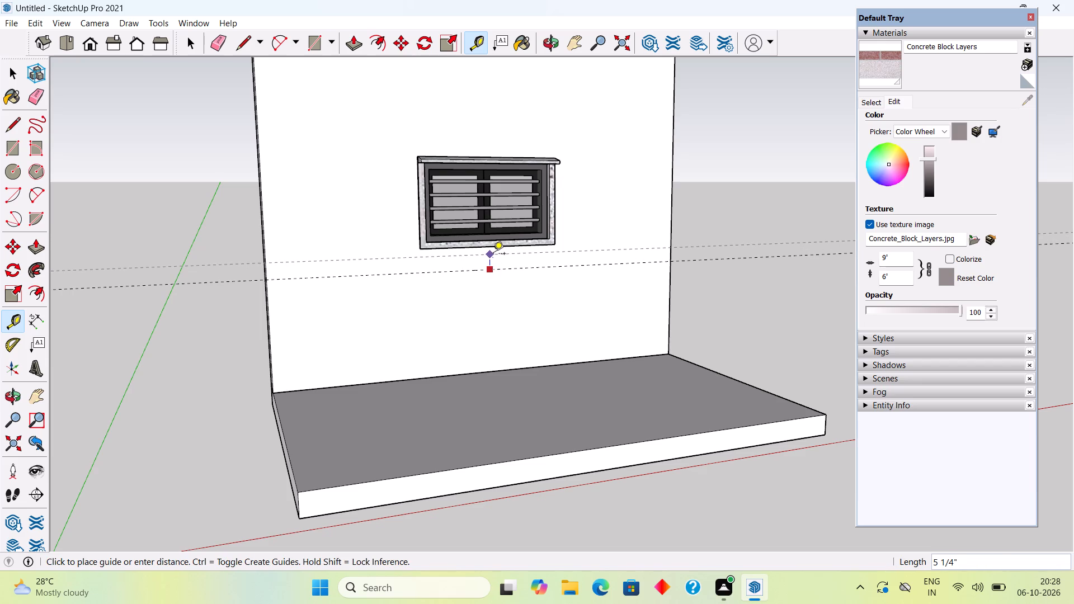
pyautogui.write('2"')
pyautogui.press('Return')
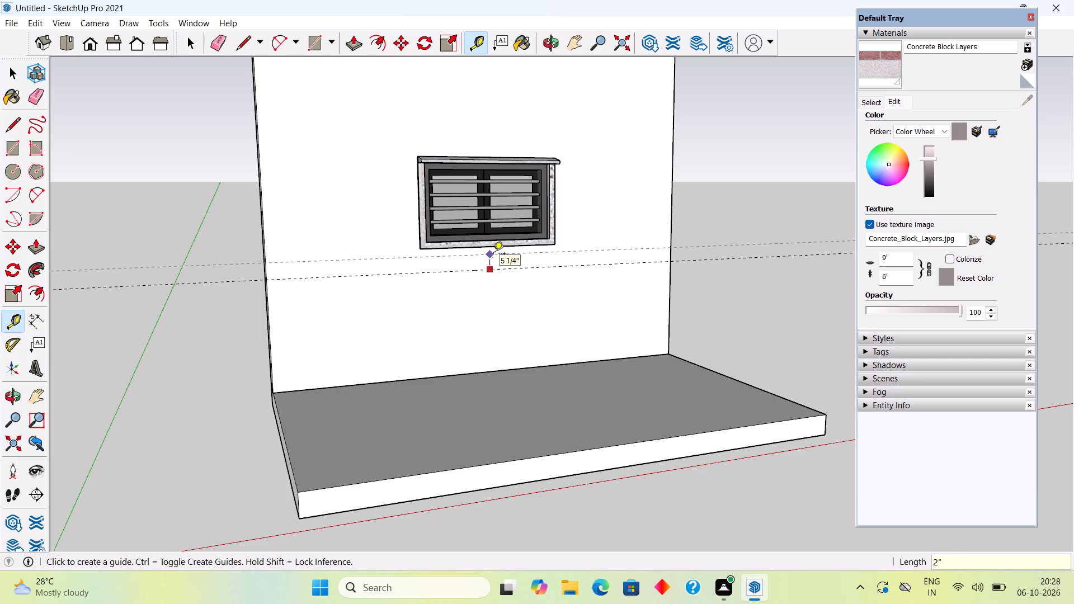
pyautogui.press('space')
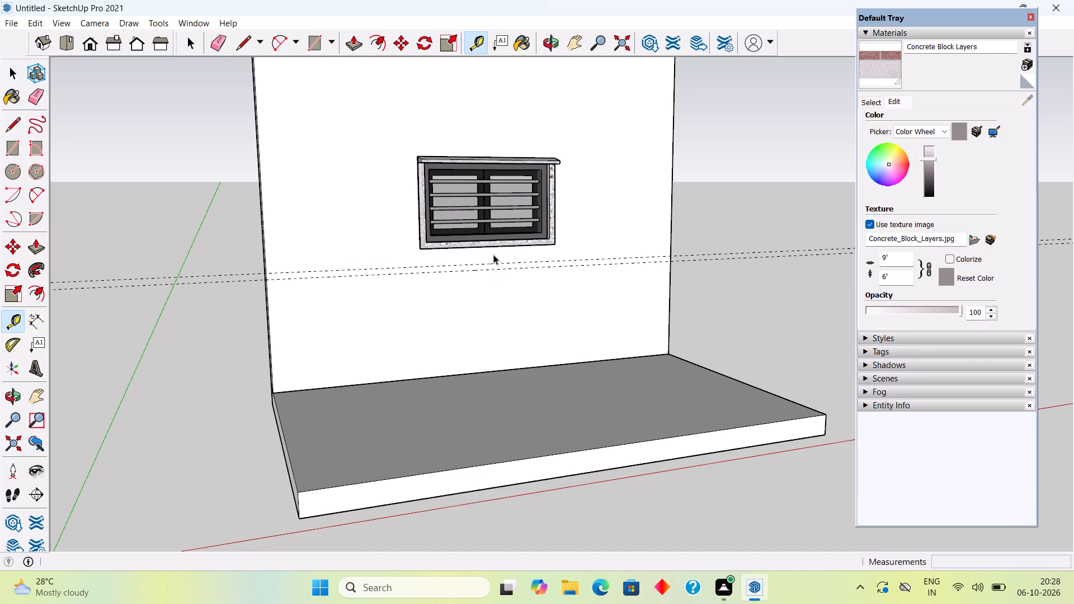
# Place a vertical guide on the wall's sunshade side, 9" in from the wall's end edge near the scale figure.
pyautogui.scroll(-4, 493, 254)
pyautogui.scroll(-1, 554, 289)
pyautogui.moveTo(555, 290); pyautogui.dragTo(453, 283, button='middle')
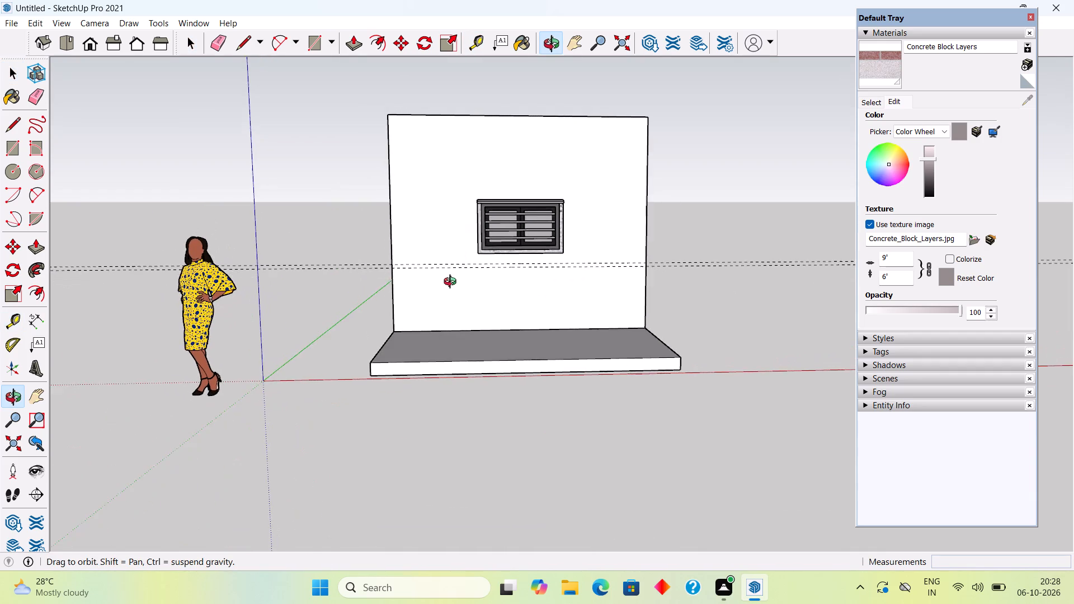
pyautogui.moveTo(453, 283); pyautogui.dragTo(753, 295, button='middle')
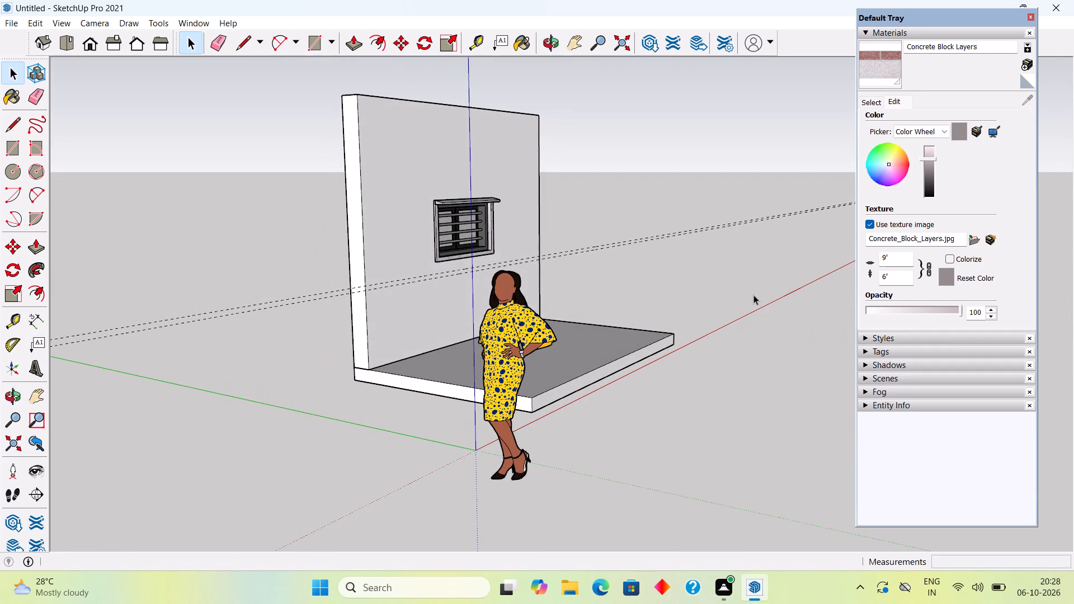
pyautogui.scroll(2, 493, 277)
pyautogui.moveTo(454, 287); pyautogui.dragTo(285, 324, button='middle')
pyautogui.scroll(7, 396, 299)
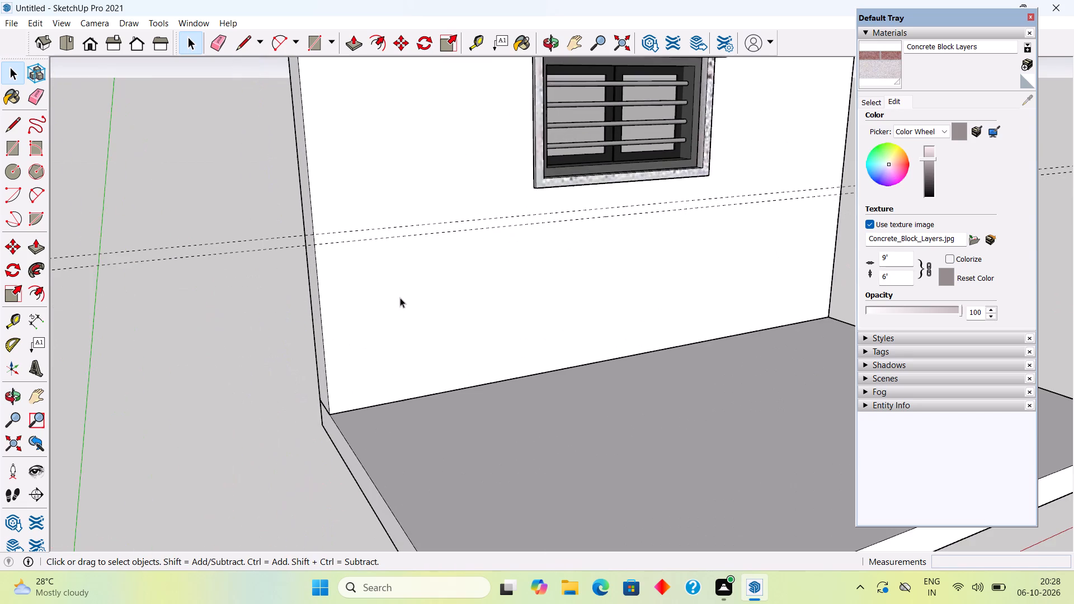
pyautogui.moveTo(406, 296); pyautogui.dragTo(466, 348, button='middle')
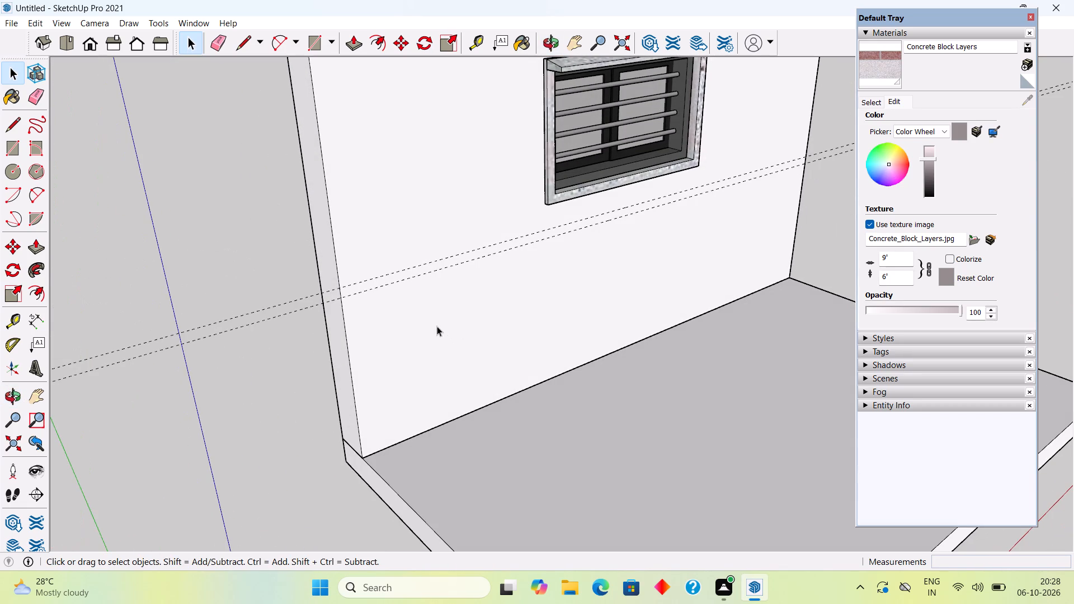
pyautogui.press('t')
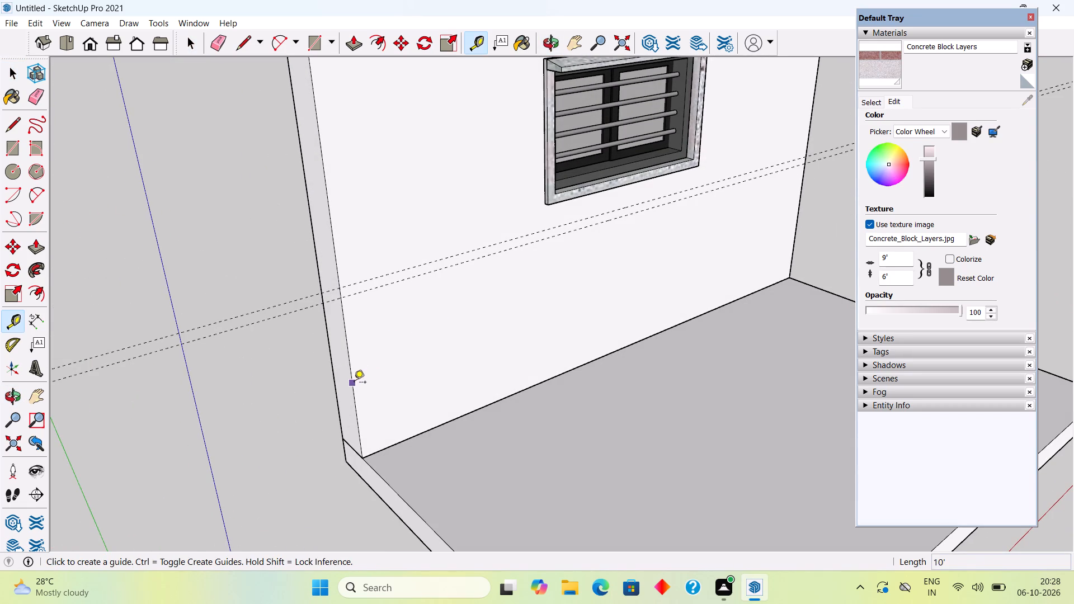
pyautogui.click(354, 383)
pyautogui.write('9"')
pyautogui.press('Return')
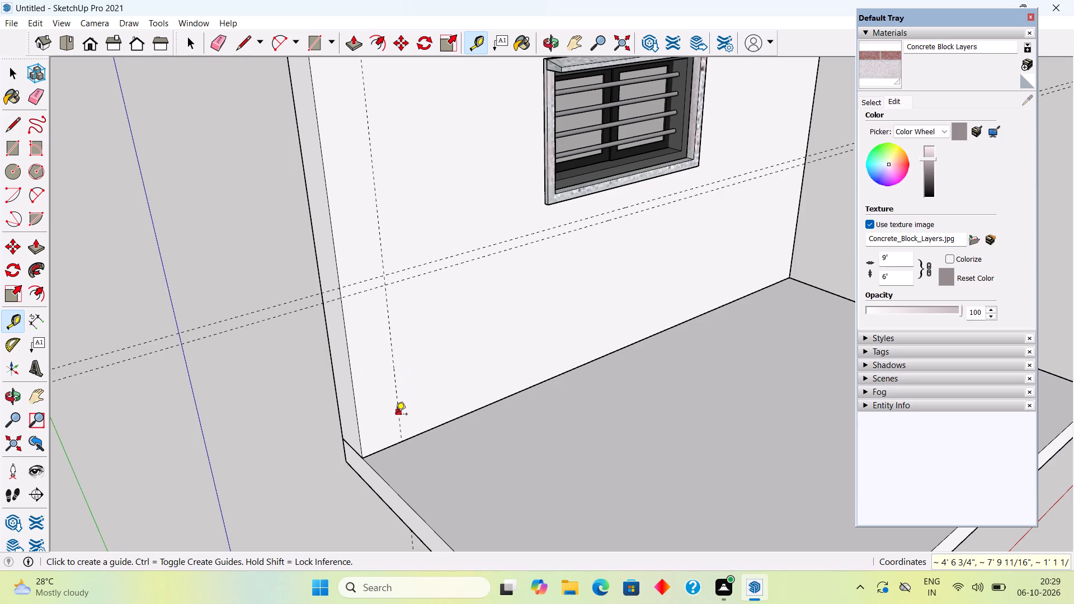
# Place a second vertical guide 1" inward from the first vertical guide.
pyautogui.click(397, 400)
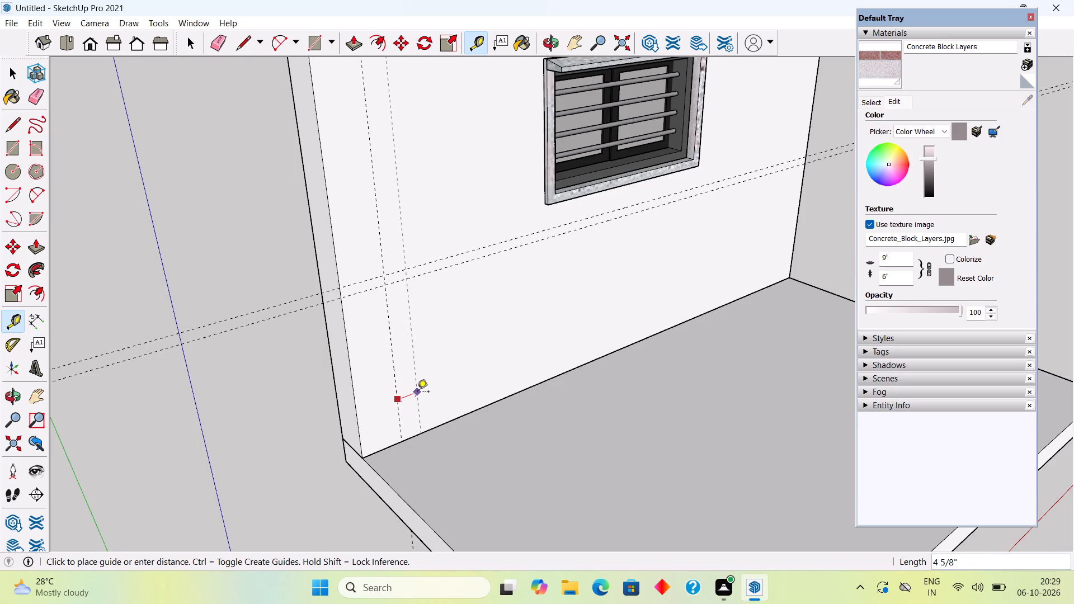
pyautogui.write('1"')
pyautogui.press('Return')
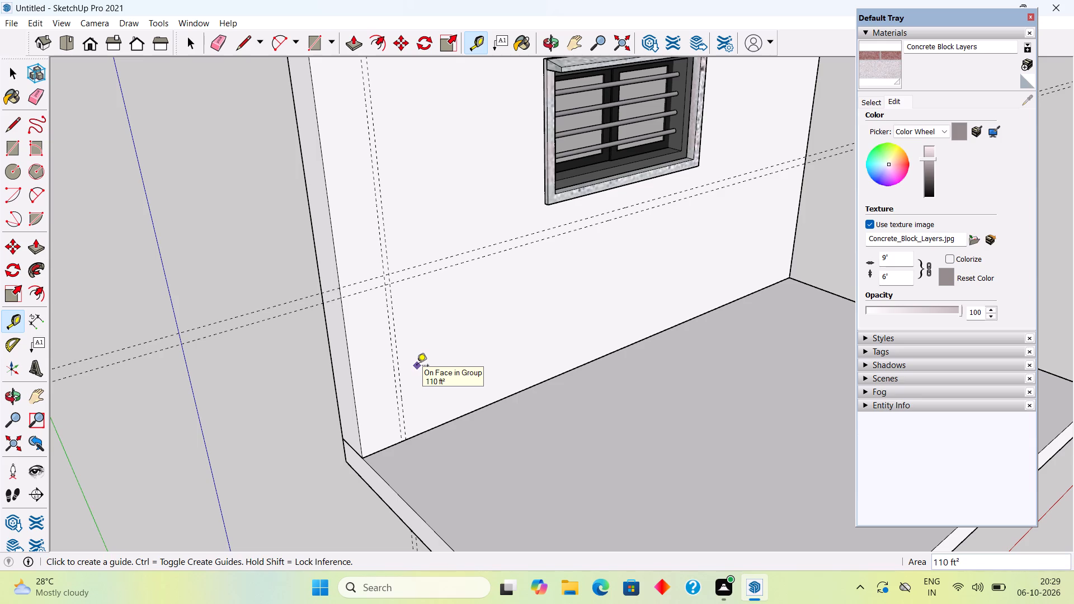
pyautogui.click(398, 338)
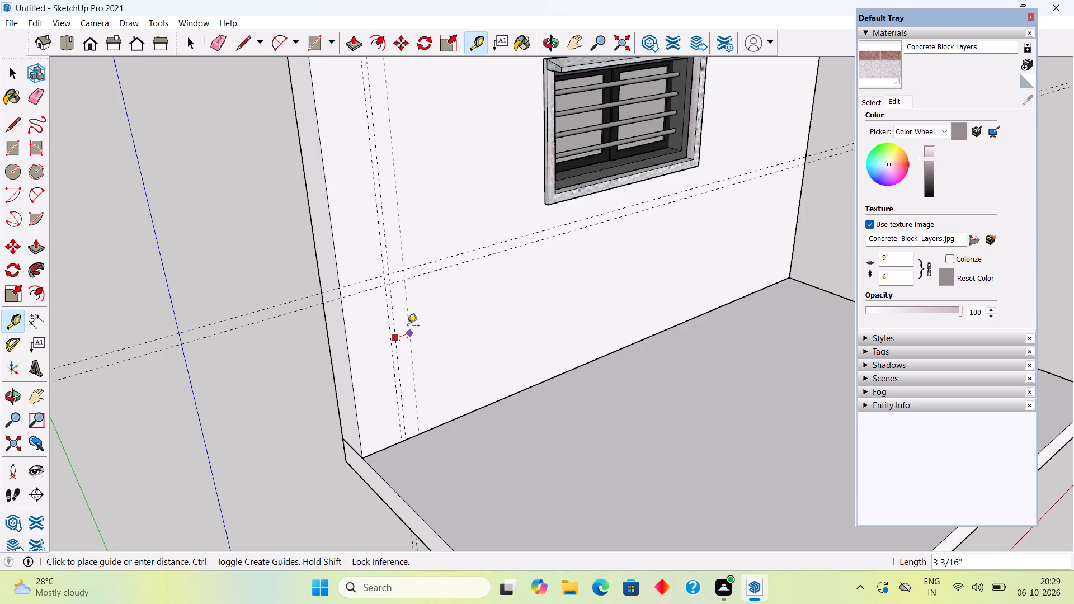
pyautogui.press('space')
# Draw an 18" line perpendicular to the wall, outward from the intersection of the lower horizontal guide and inner vertical guide.
pyautogui.moveTo(427, 344); pyautogui.dragTo(600, 336, button='middle')
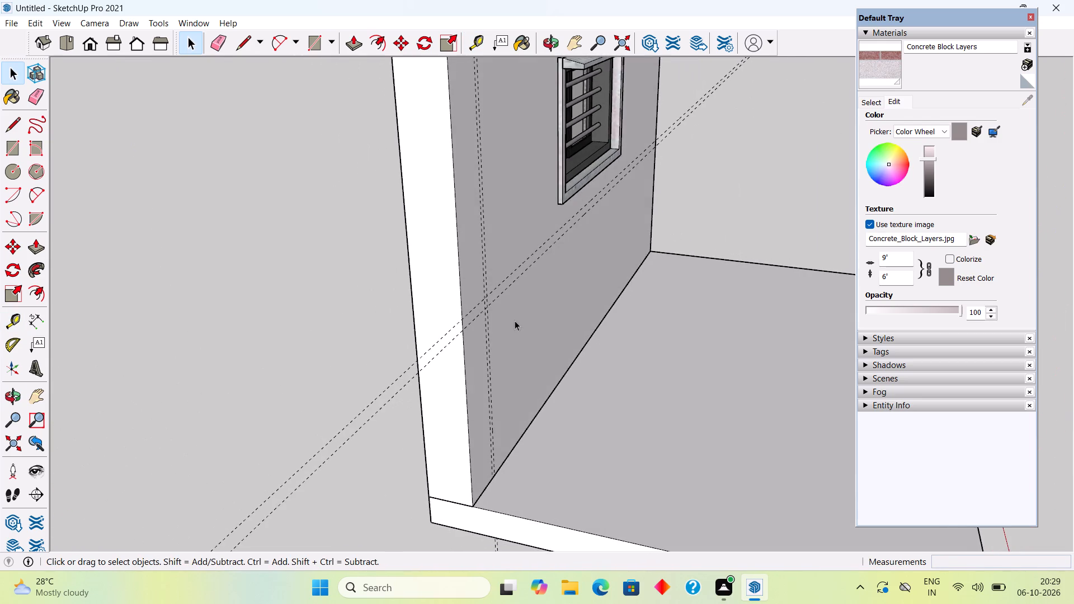
pyautogui.scroll(10, 503, 315)
pyautogui.press('l')
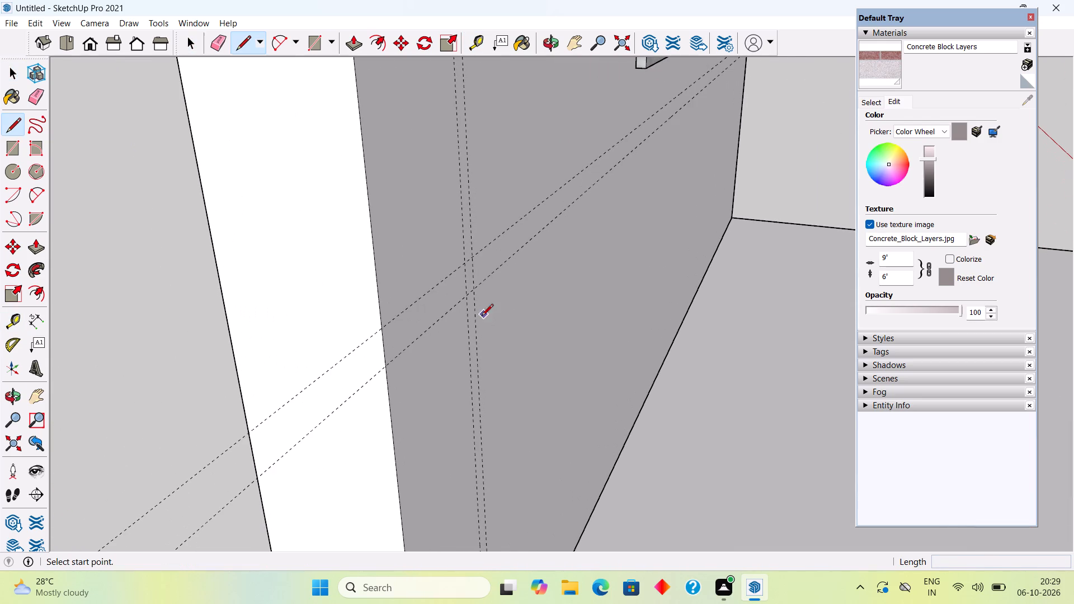
pyautogui.click(477, 289)
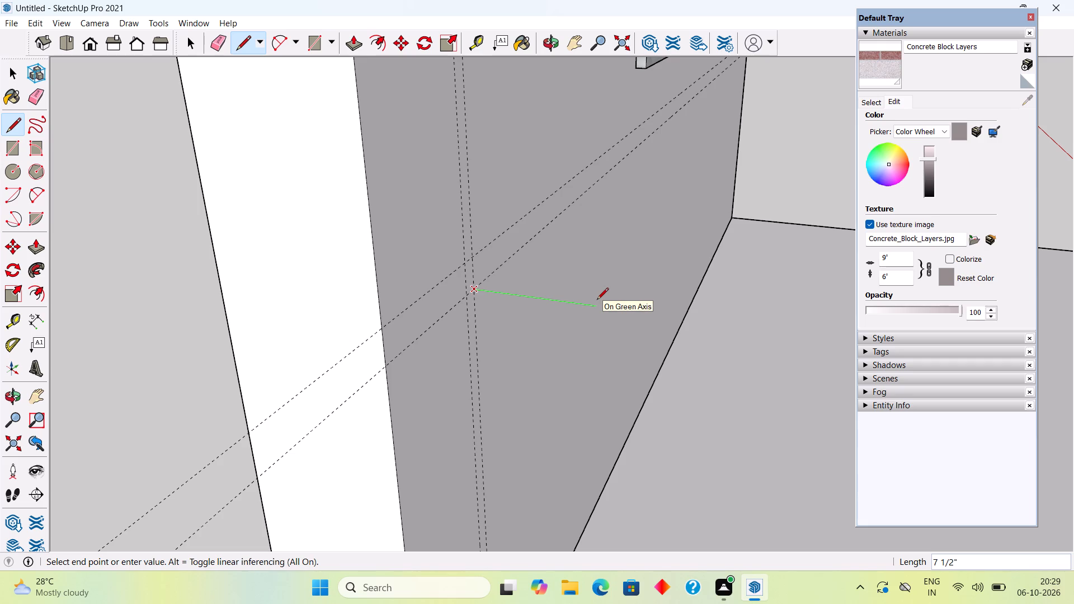
pyautogui.press('2')
pyautogui.press('4')
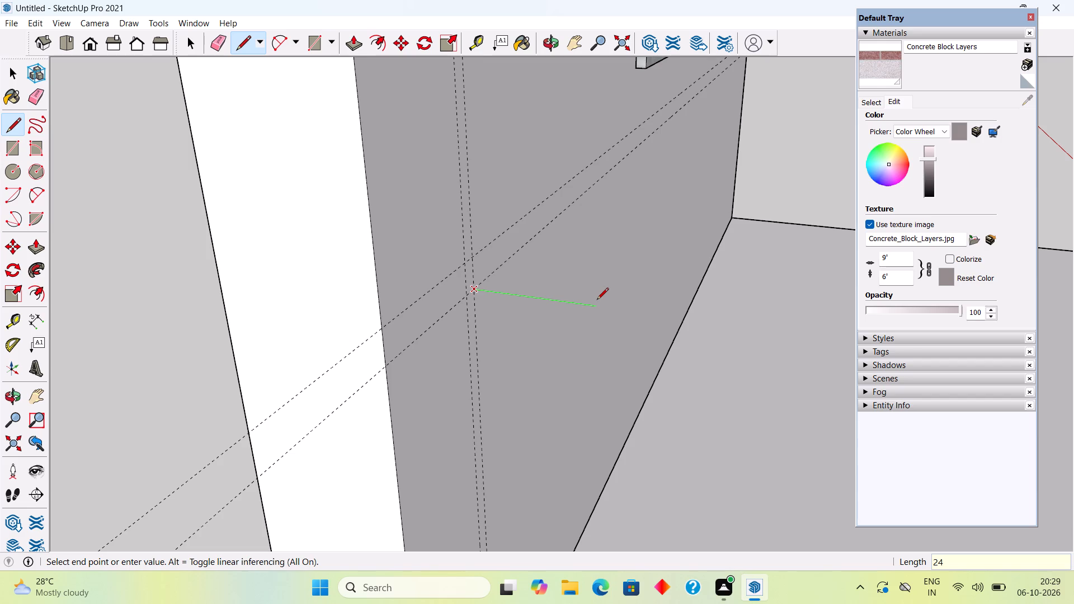
pyautogui.press('BackSpace')
pyautogui.press('BackSpace')
pyautogui.write("18'")
pyautogui.press('BackSpace')
pyautogui.hotkey('shift', '"')
pyautogui.press('Return')
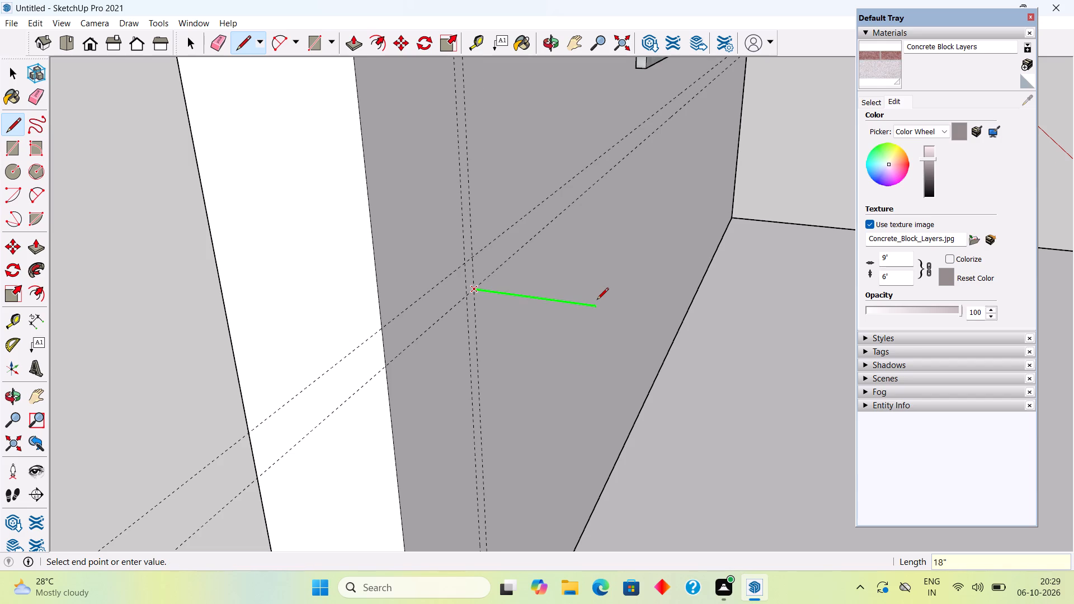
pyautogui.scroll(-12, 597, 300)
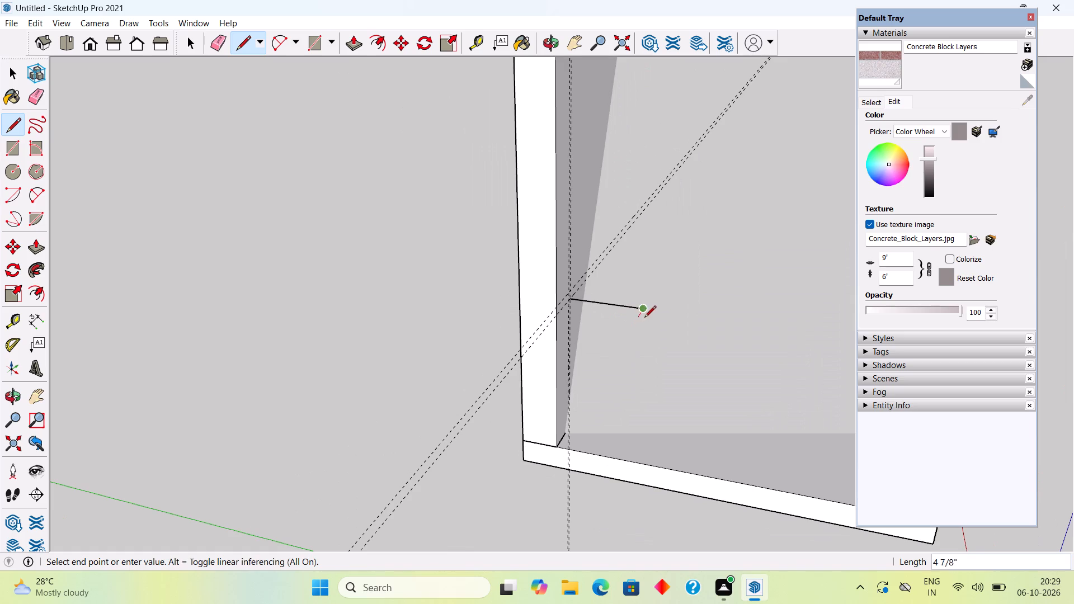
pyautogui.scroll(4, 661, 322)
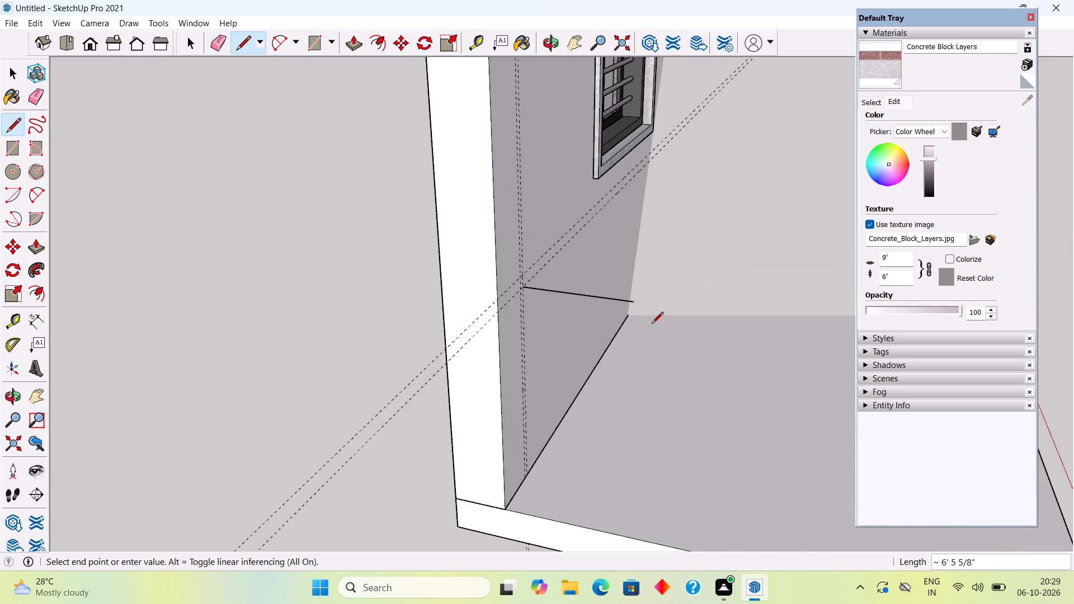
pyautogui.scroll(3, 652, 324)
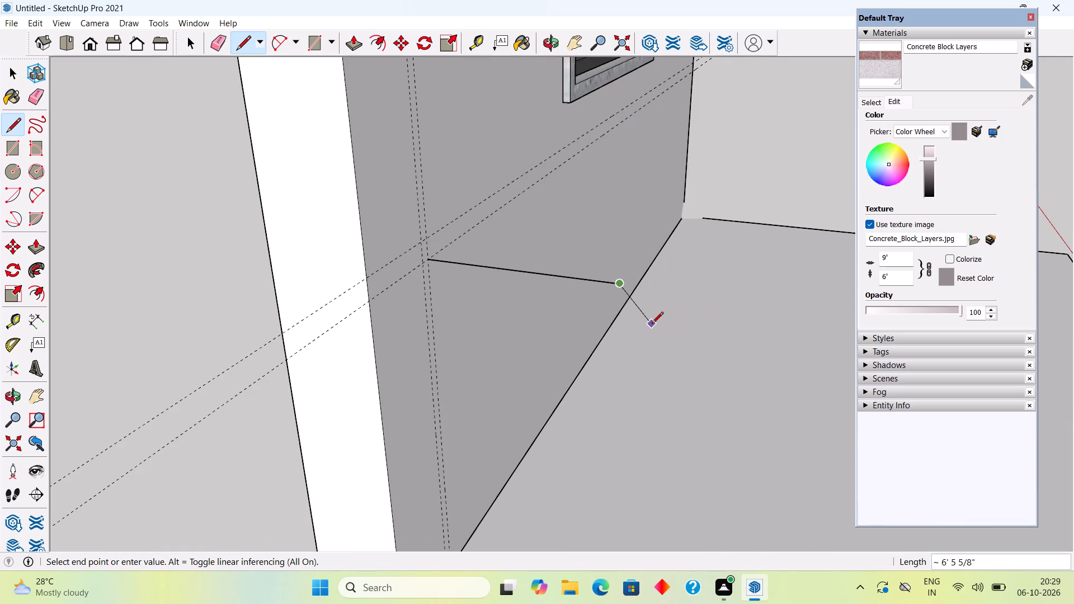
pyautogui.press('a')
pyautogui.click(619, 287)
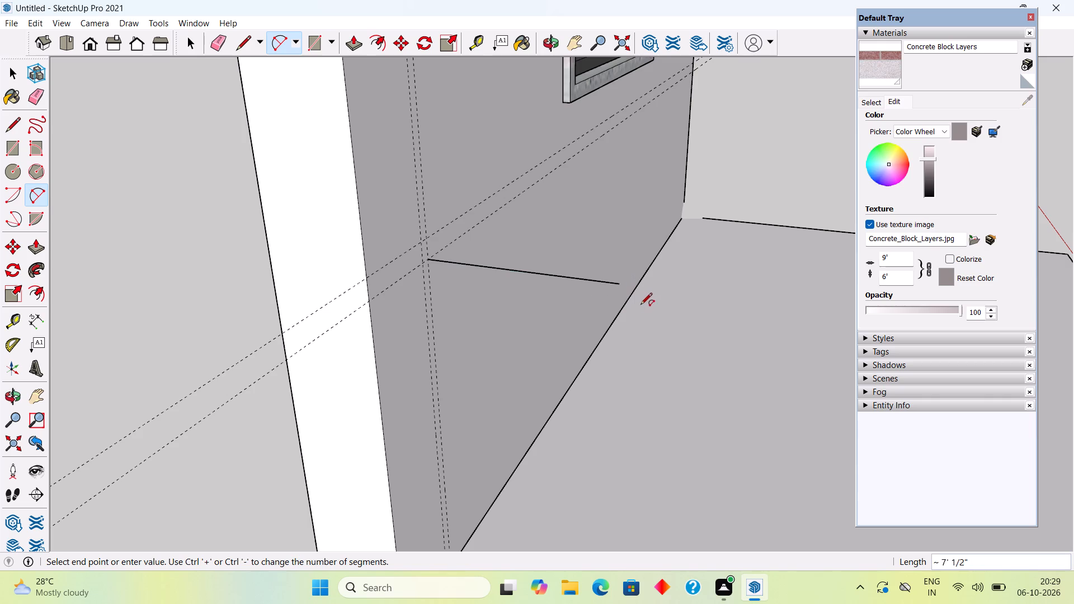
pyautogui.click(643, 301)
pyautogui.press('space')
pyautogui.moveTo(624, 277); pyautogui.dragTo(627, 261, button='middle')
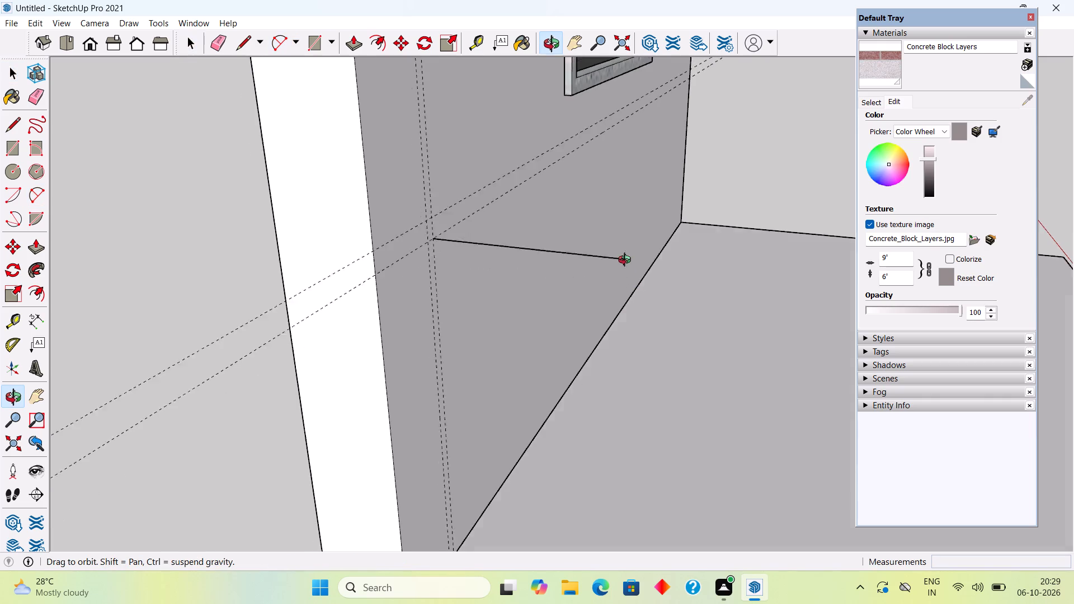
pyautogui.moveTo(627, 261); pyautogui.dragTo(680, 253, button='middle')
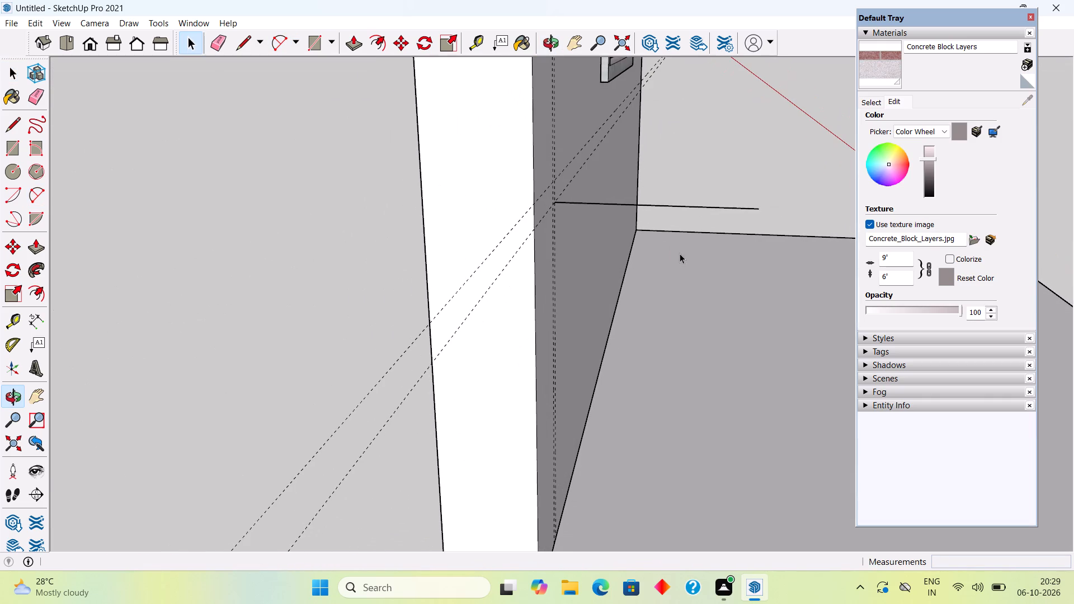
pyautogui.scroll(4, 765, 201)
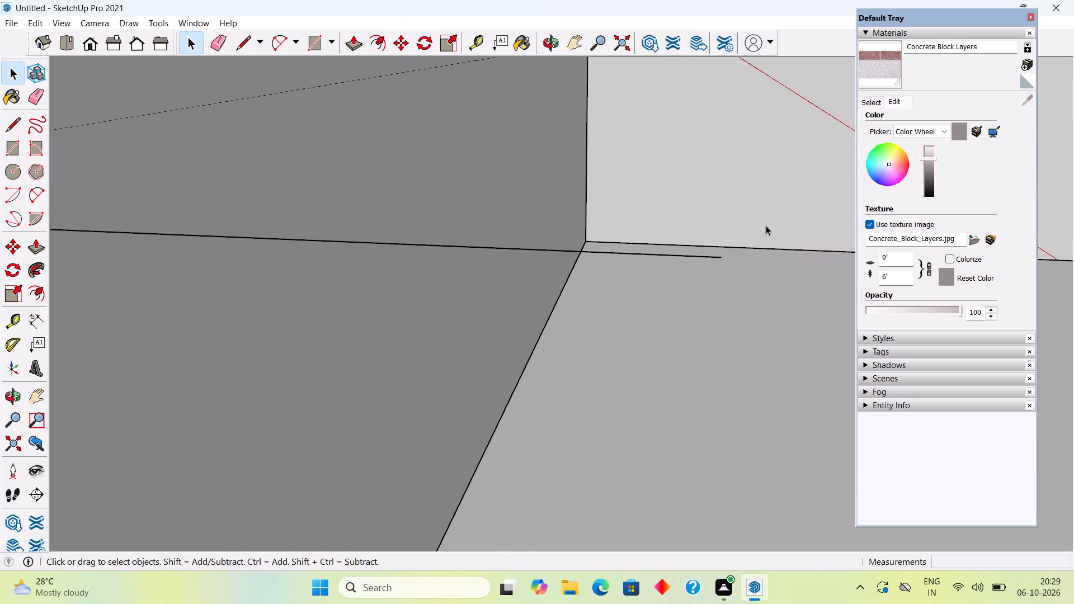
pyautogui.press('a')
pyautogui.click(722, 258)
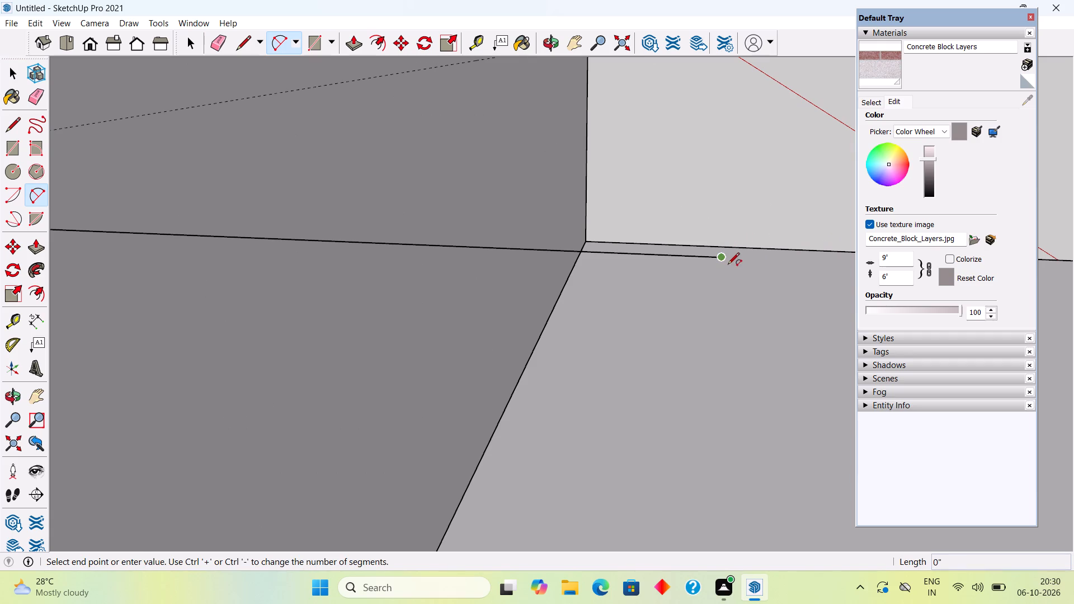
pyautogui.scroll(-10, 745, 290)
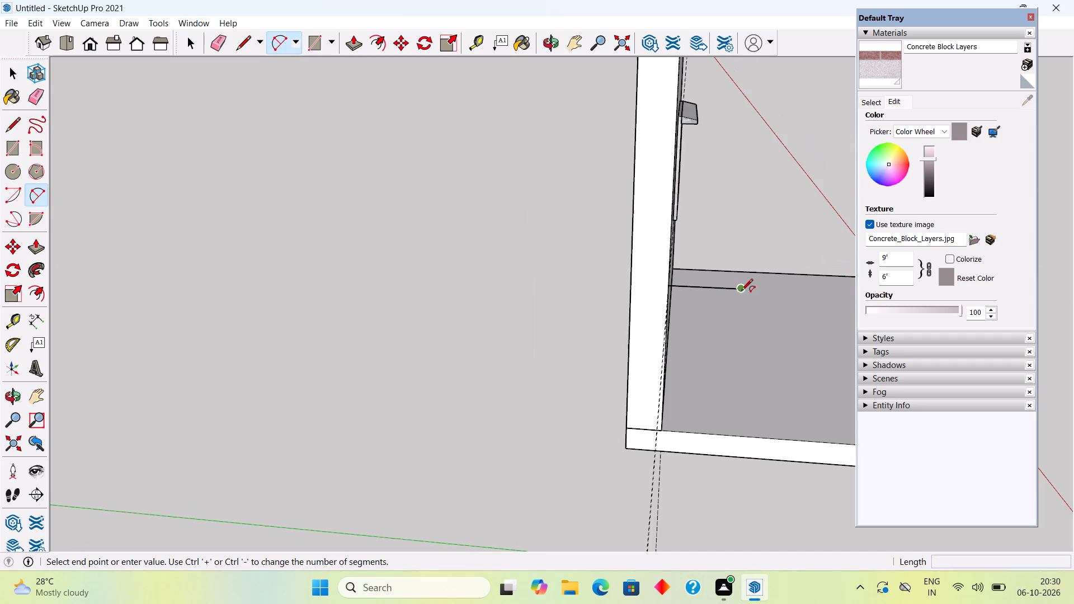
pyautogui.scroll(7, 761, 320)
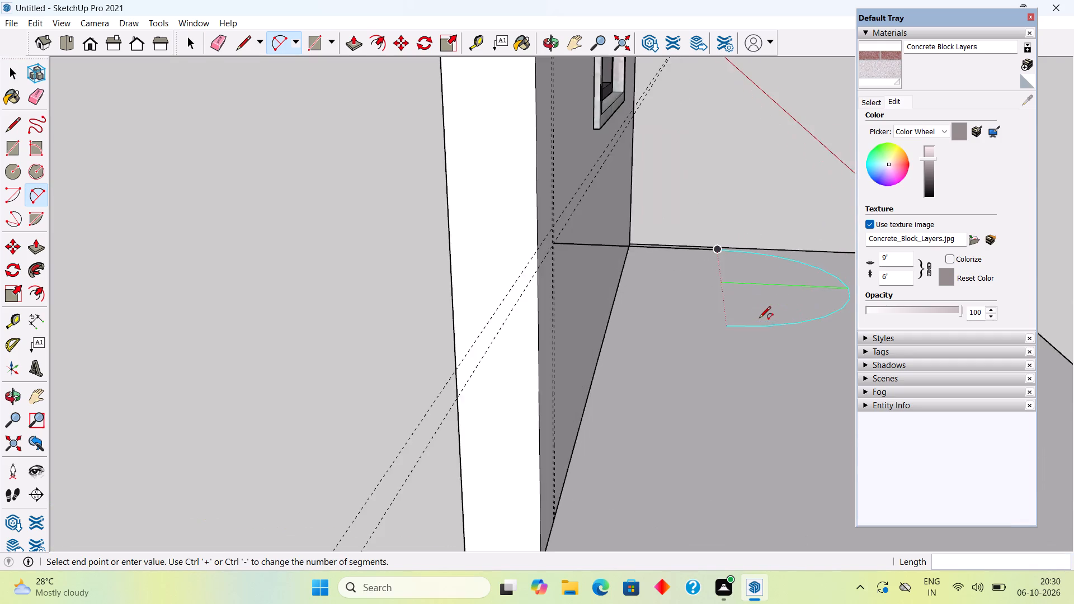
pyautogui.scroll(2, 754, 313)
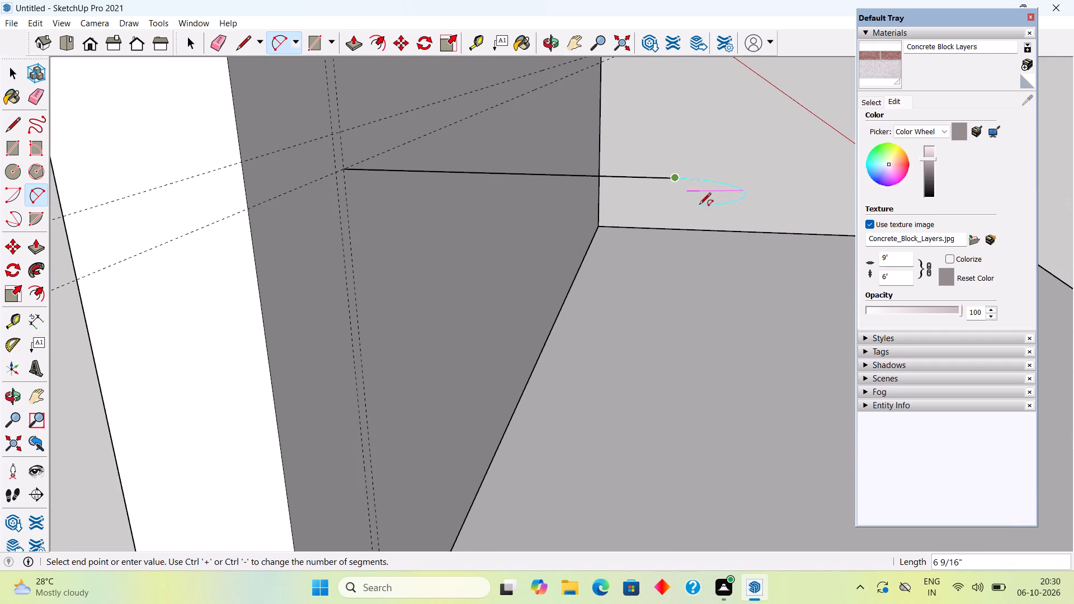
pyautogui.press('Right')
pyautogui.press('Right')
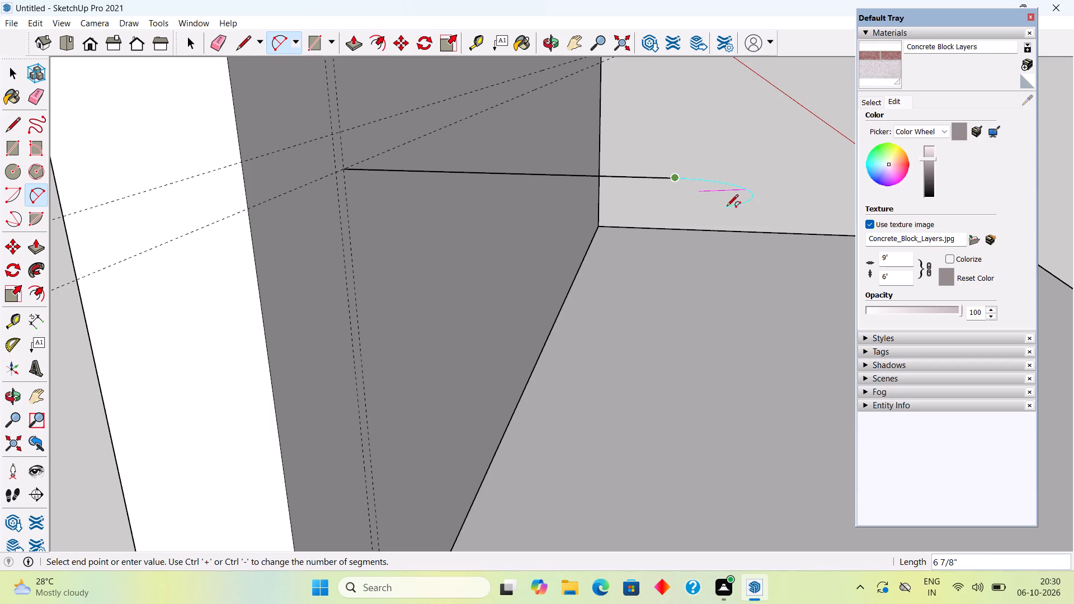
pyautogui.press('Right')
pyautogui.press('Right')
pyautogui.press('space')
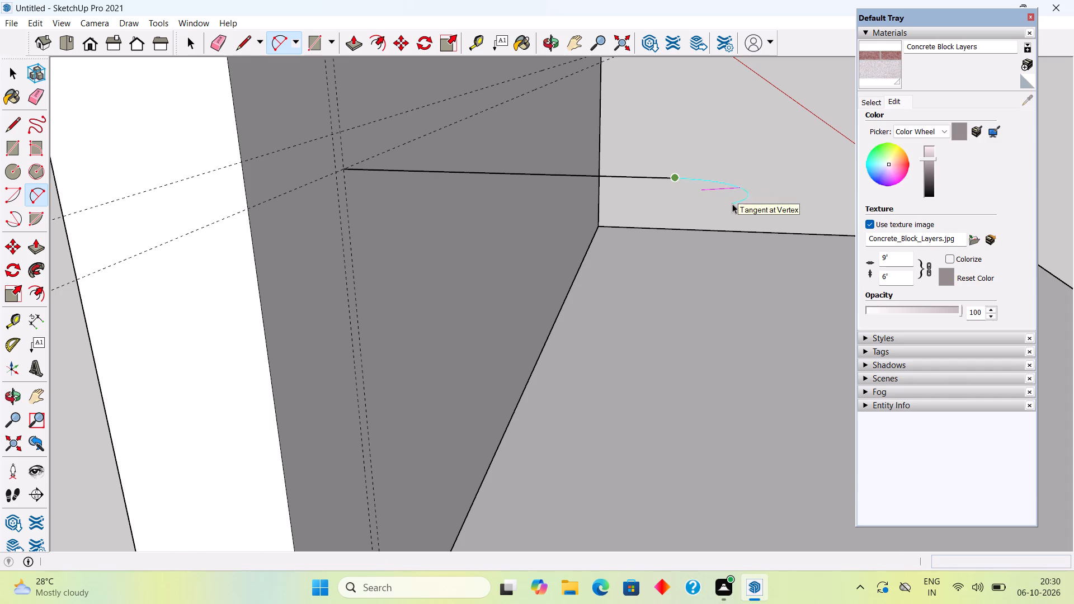
# Draw a vertical line from the 18" line's wall end down the inner vertical guide to the slab.
pyautogui.moveTo(710, 177); pyautogui.dragTo(624, 201, button='middle')
pyautogui.scroll(-8, 624, 201)
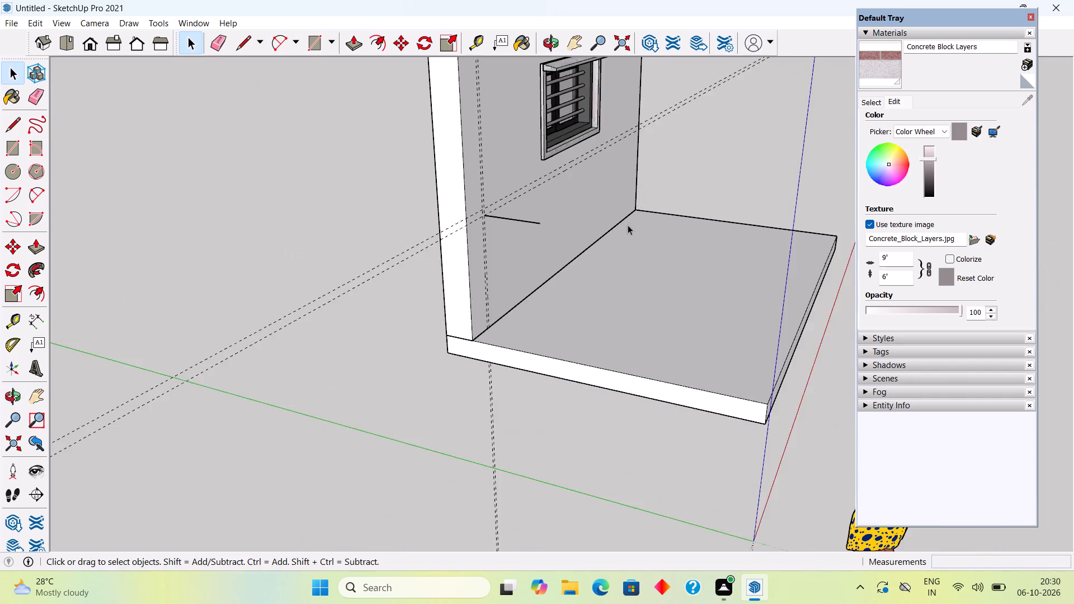
pyautogui.moveTo(593, 235); pyautogui.dragTo(383, 234, button='middle')
pyautogui.scroll(5, 557, 206)
pyautogui.scroll(5, 512, 234)
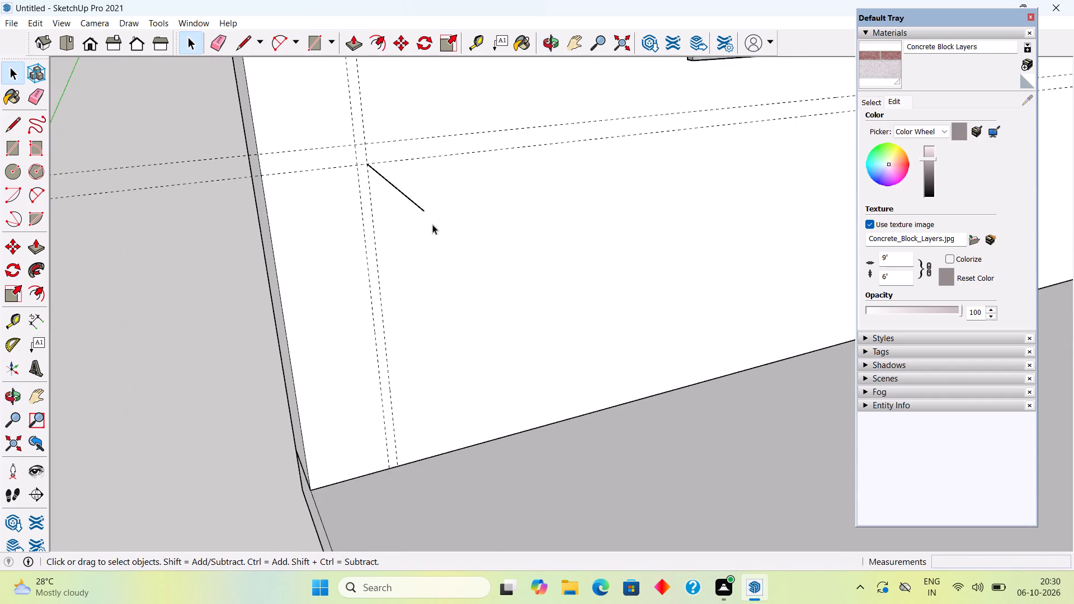
pyautogui.moveTo(422, 207); pyautogui.dragTo(244, 177, button='middle')
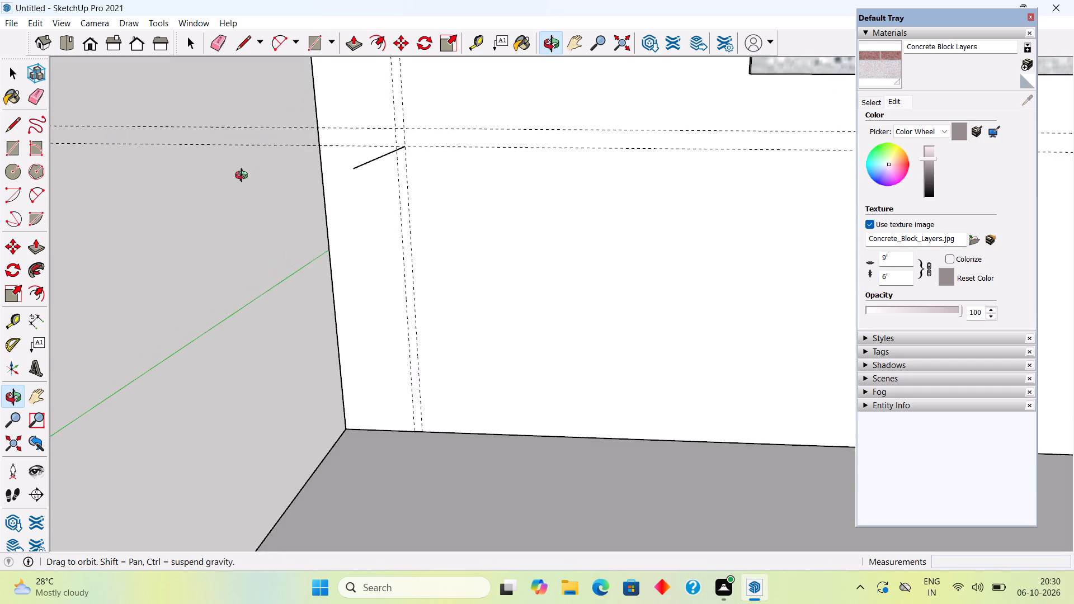
pyautogui.moveTo(244, 177); pyautogui.dragTo(223, 189, button='middle')
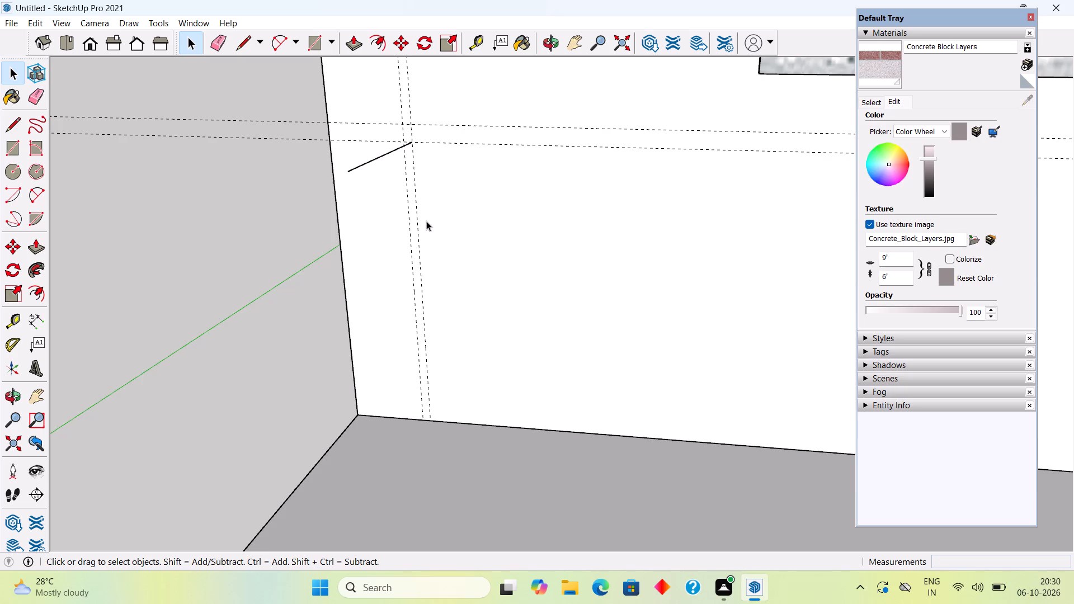
pyautogui.press('l')
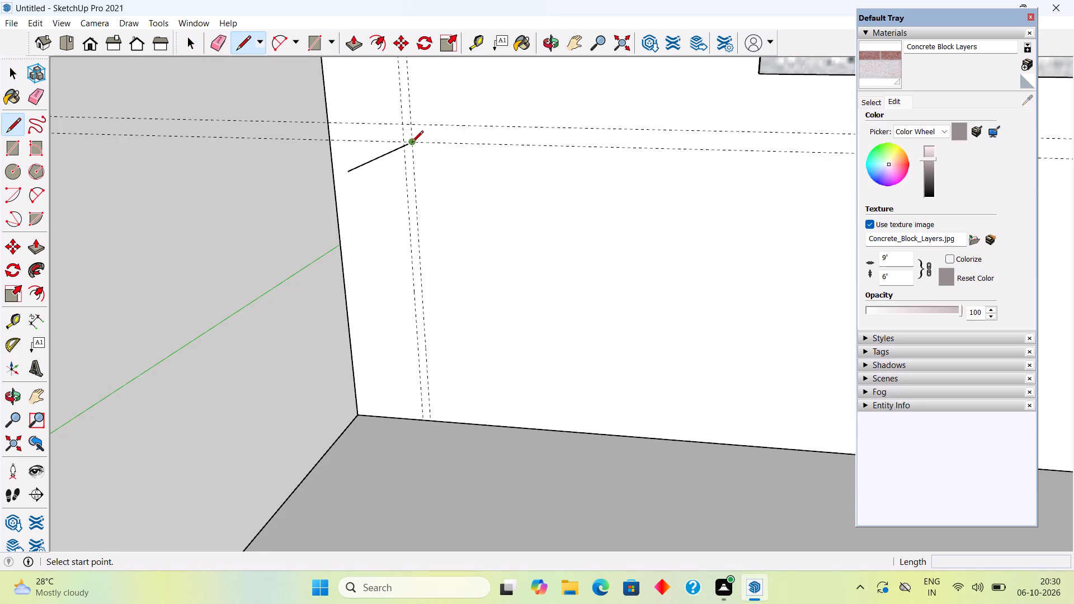
pyautogui.click(412, 143)
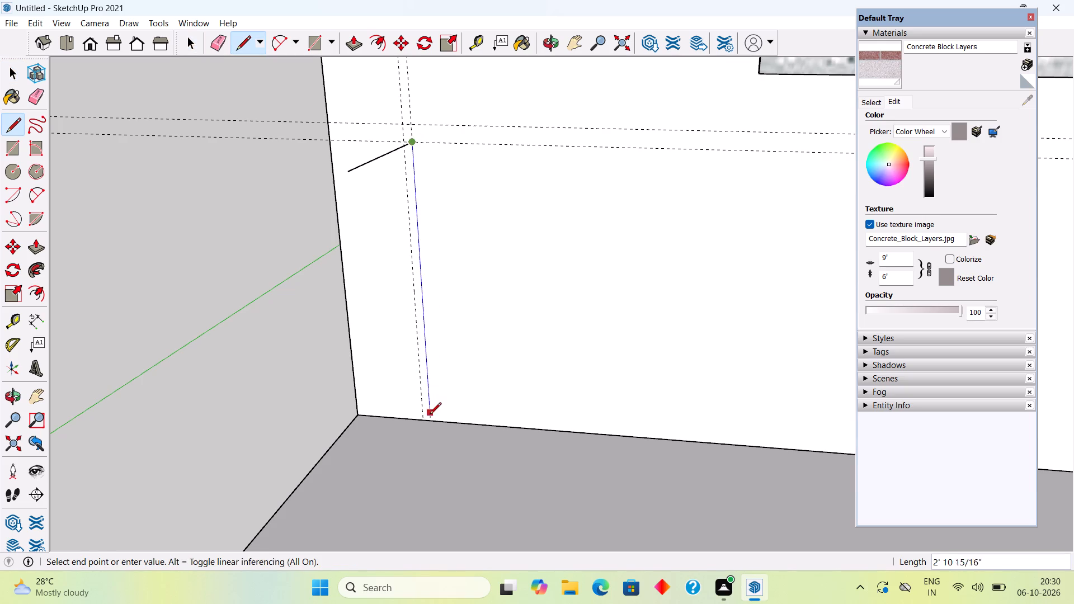
pyautogui.click(430, 419)
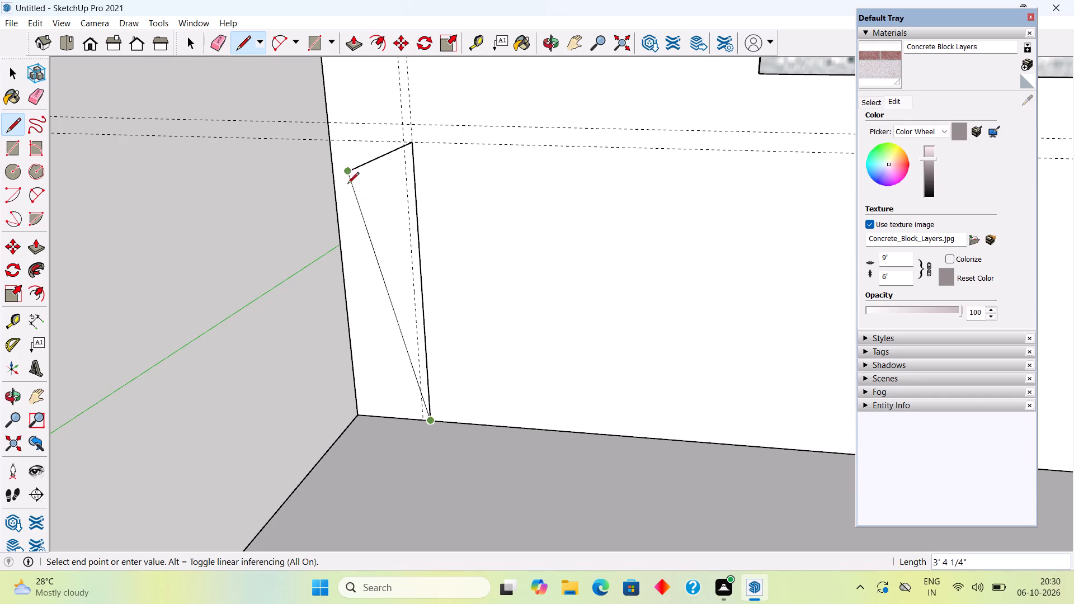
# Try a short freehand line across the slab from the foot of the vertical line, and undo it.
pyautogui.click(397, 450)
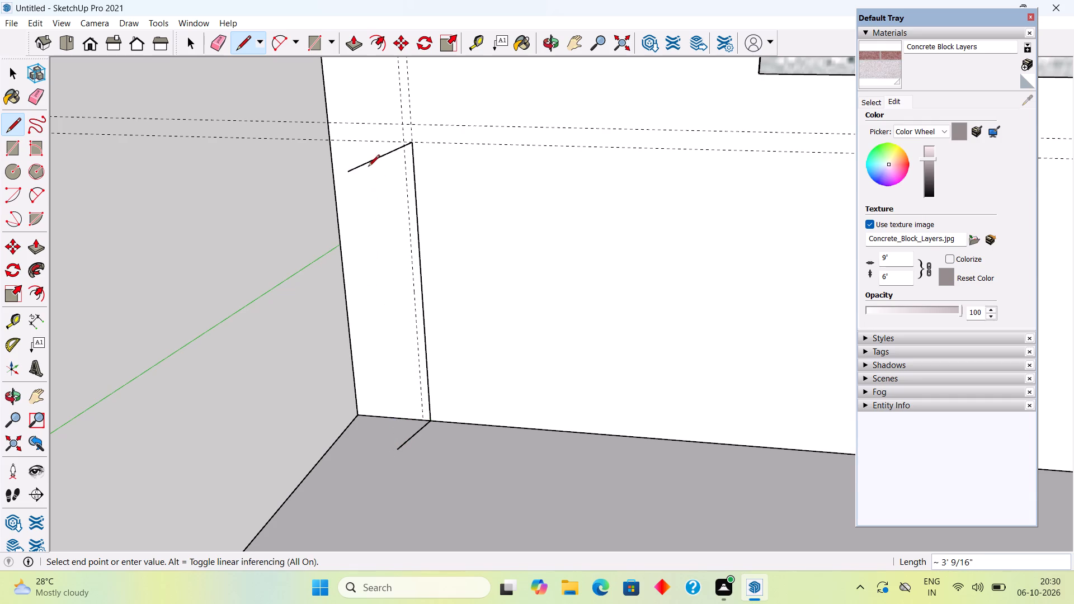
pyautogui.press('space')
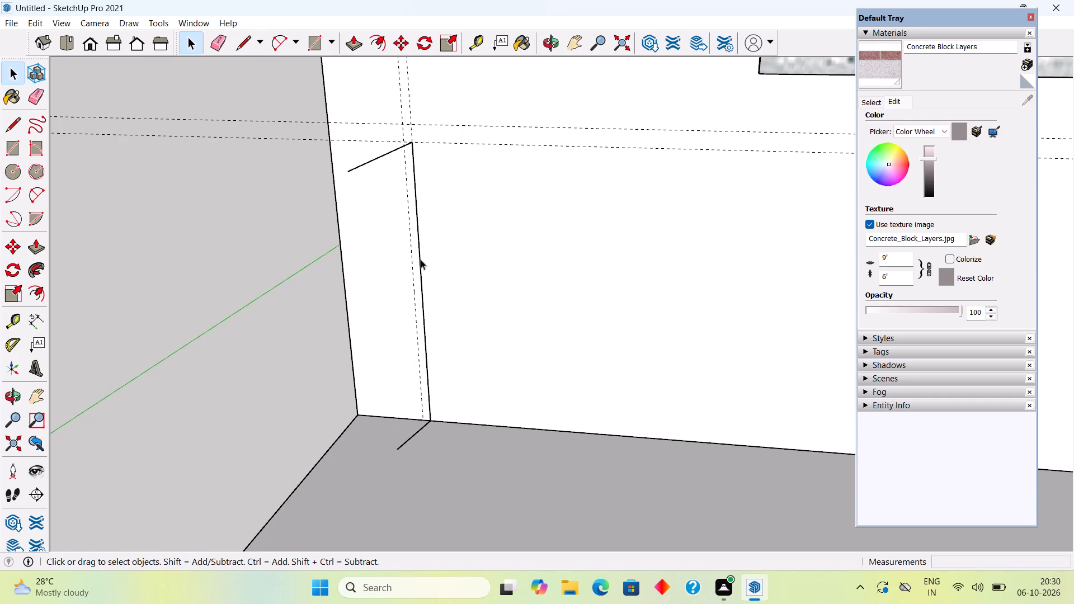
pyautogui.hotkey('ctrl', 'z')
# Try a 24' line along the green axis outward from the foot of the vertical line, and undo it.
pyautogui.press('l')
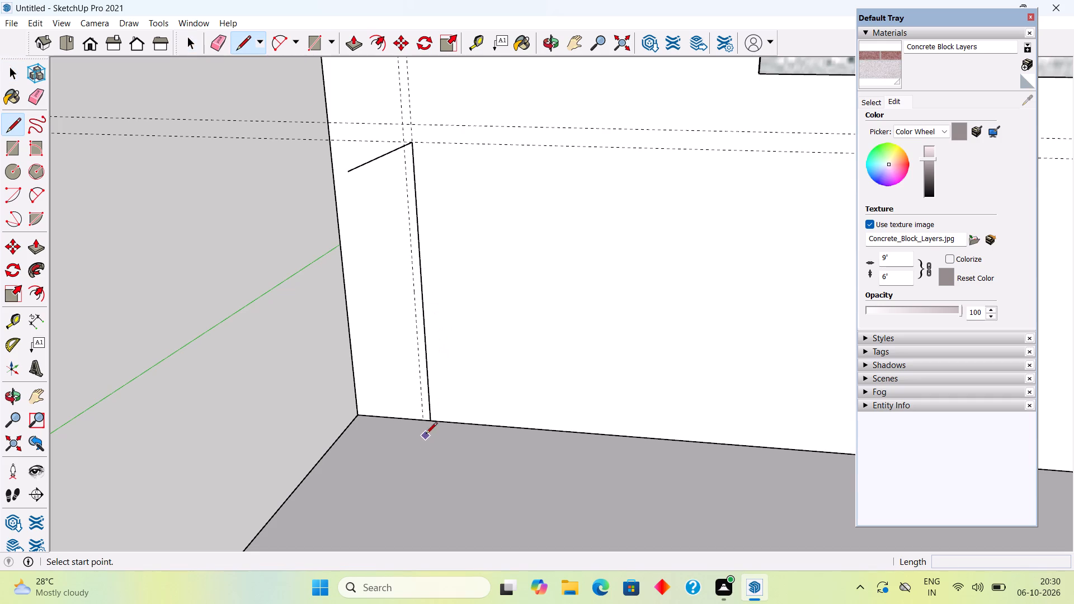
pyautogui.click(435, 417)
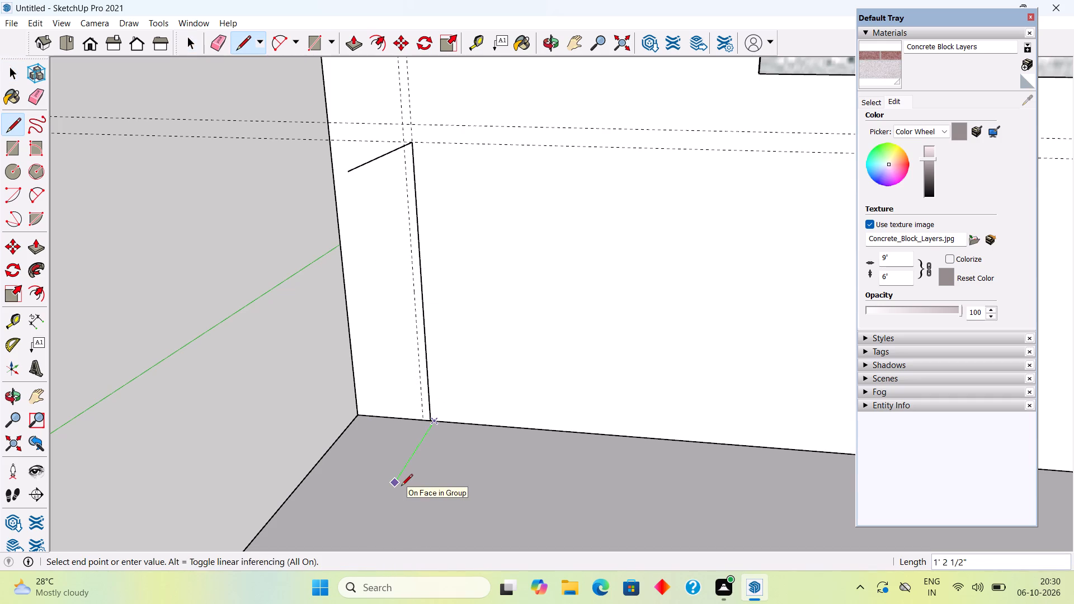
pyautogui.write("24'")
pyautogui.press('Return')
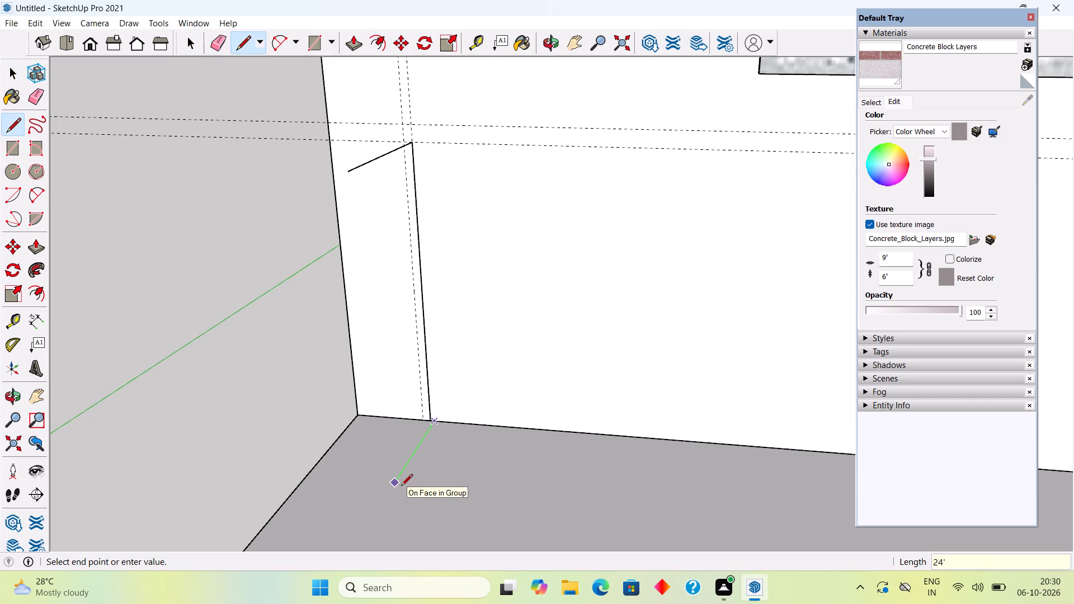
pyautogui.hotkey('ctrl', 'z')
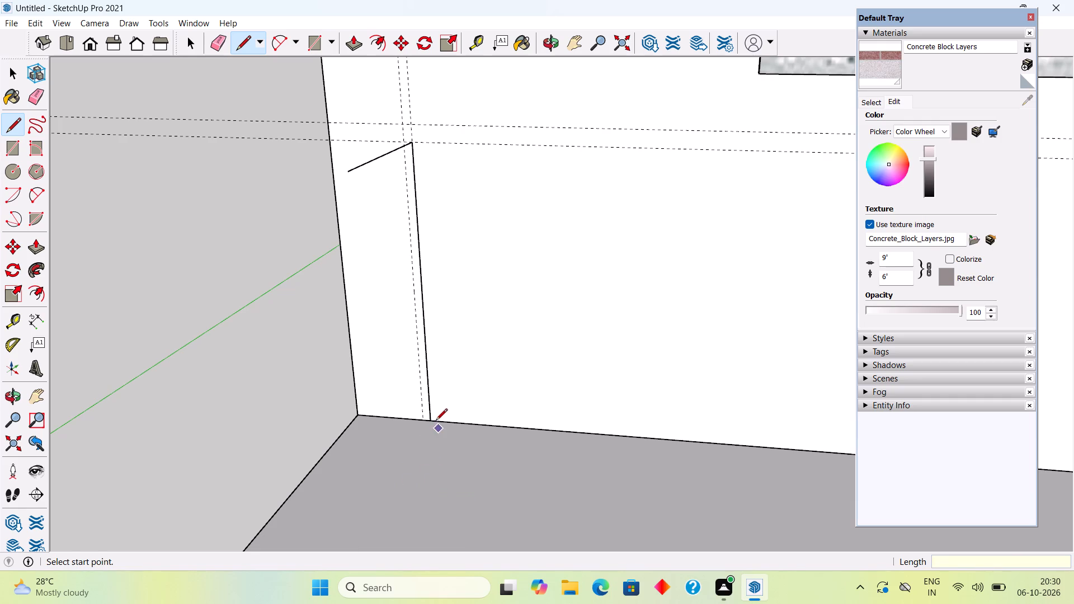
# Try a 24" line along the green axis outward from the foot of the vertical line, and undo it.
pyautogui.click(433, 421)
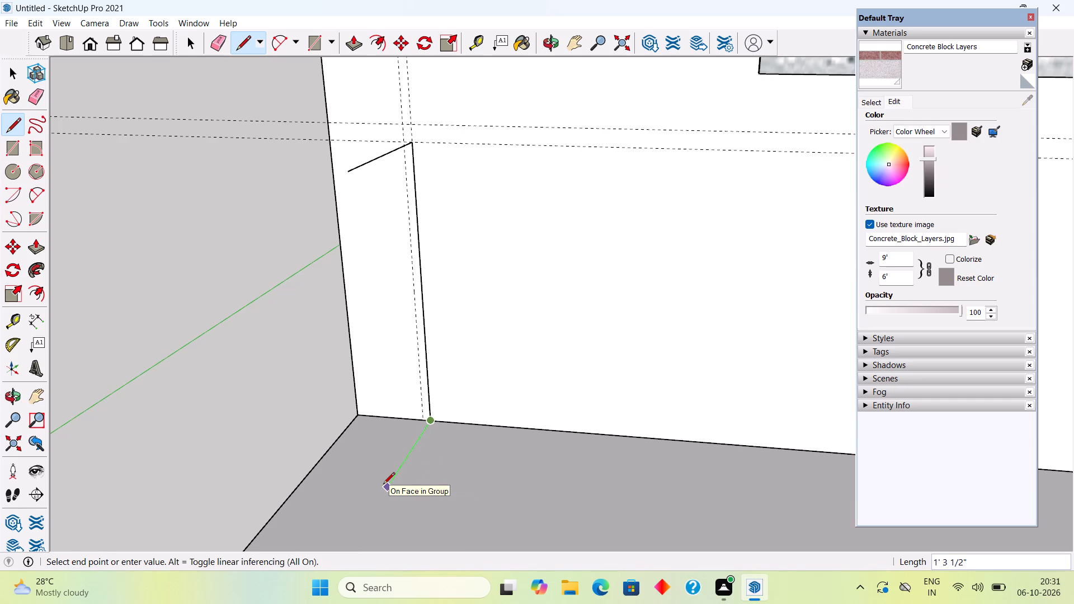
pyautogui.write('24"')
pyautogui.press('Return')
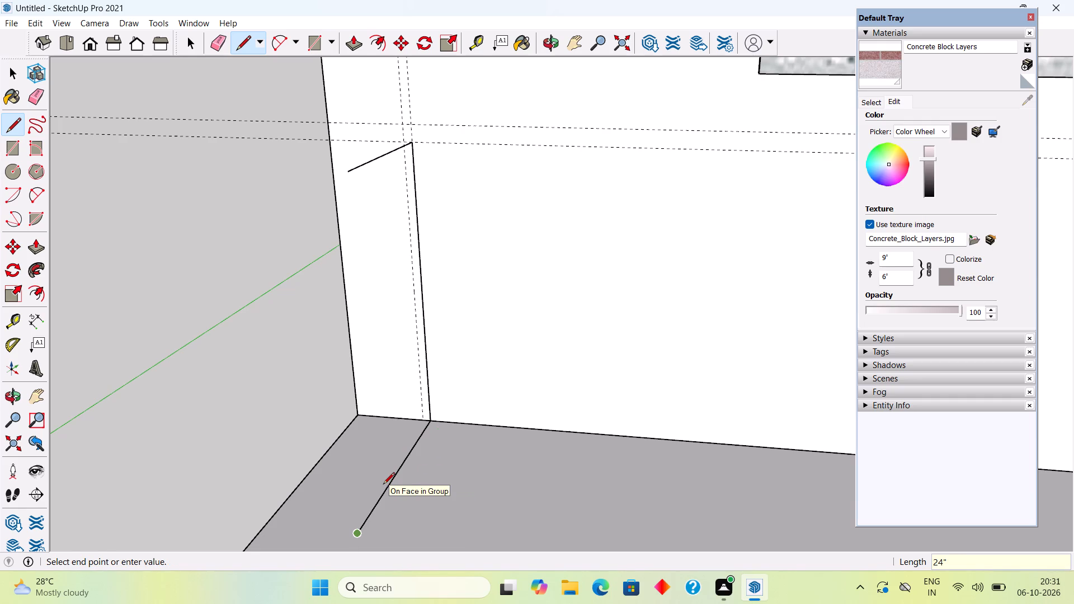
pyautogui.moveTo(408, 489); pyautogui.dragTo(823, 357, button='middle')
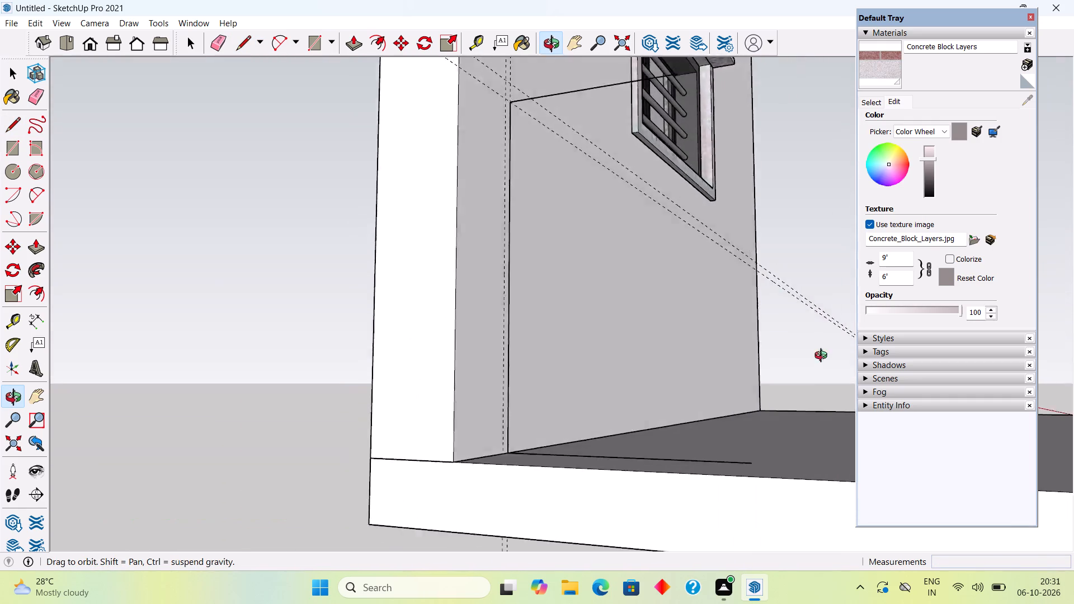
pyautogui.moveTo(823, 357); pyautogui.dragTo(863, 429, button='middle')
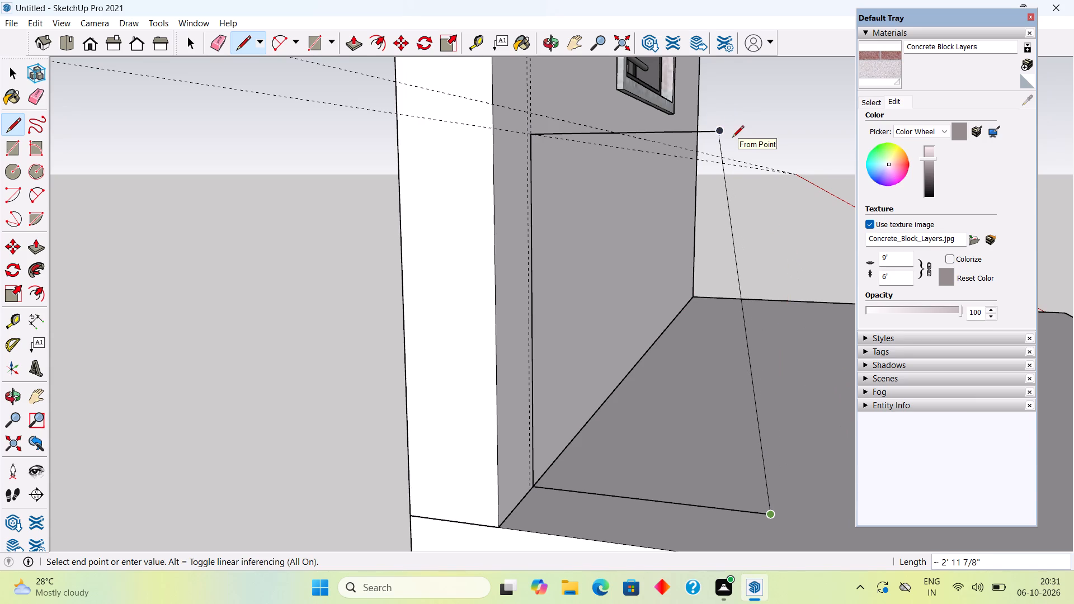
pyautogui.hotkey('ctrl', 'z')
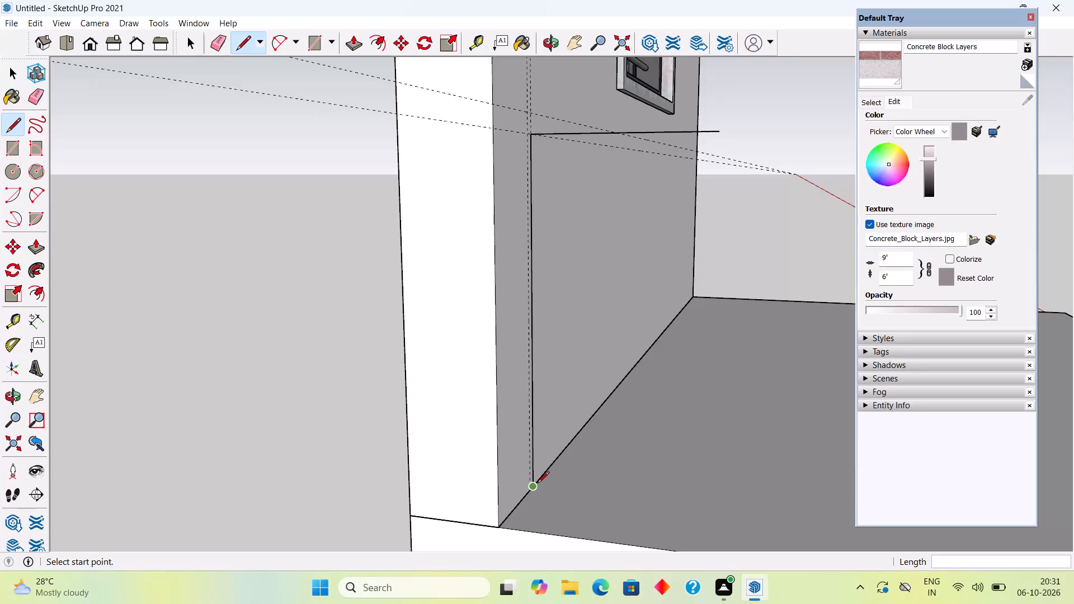
# Draw an 18" line along the green axis across the slab from the foot of the vertical line.
pyautogui.scroll(12, 538, 483)
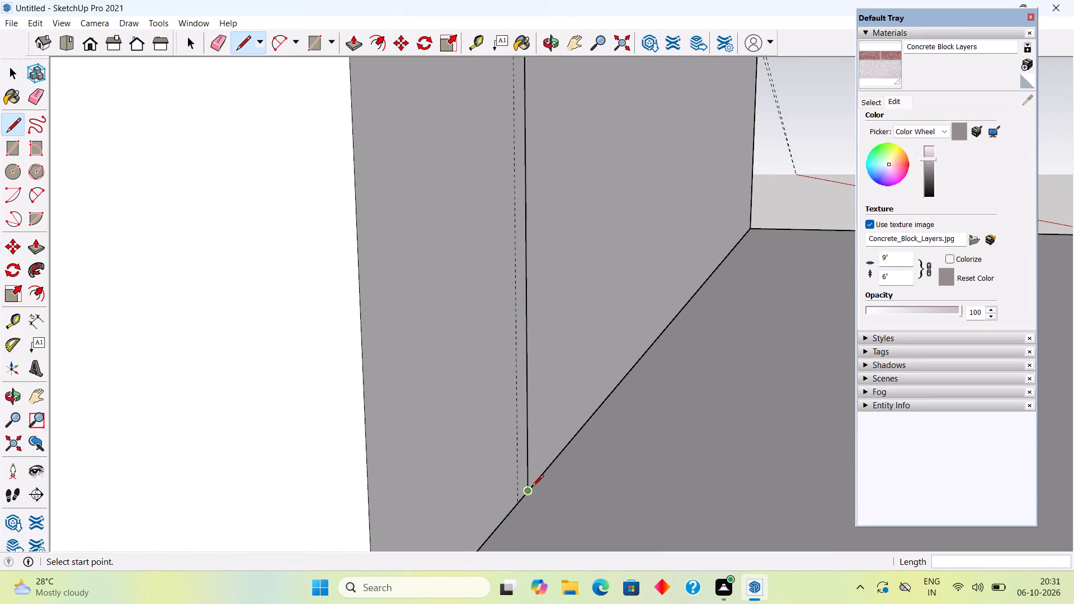
pyautogui.click(535, 487)
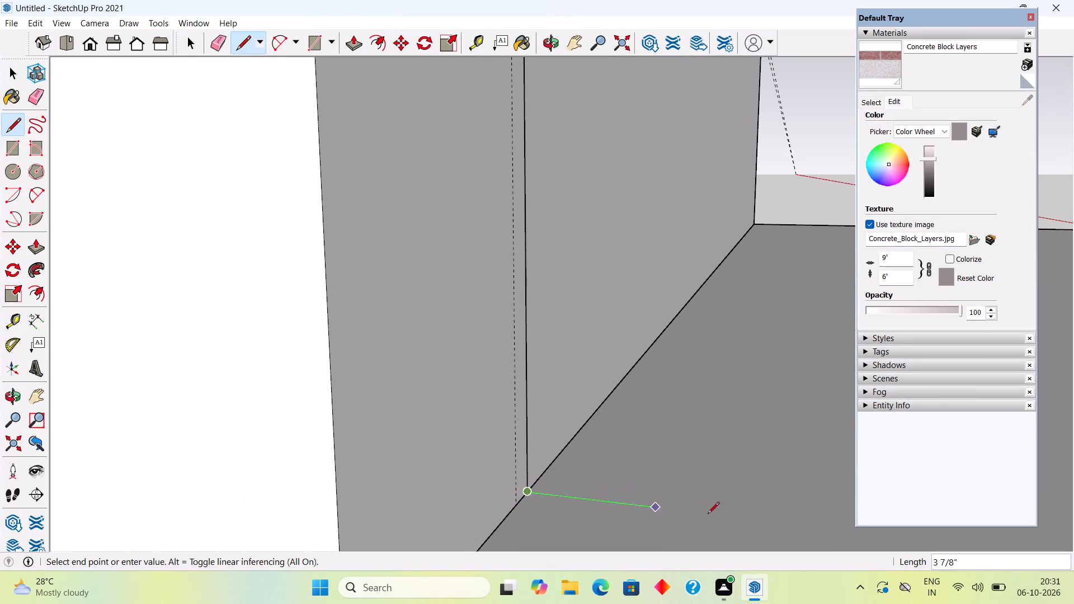
pyautogui.scroll(-2, 727, 518)
pyautogui.write('08')
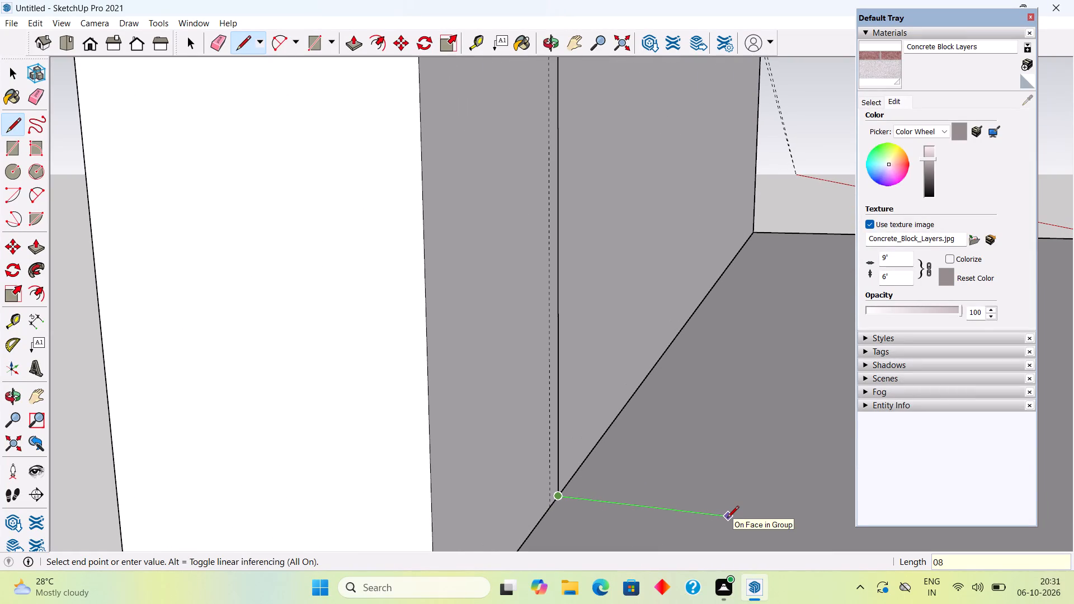
pyautogui.press('BackSpace')
pyautogui.press('BackSpace')
pyautogui.write('18"')
pyautogui.press('Return')
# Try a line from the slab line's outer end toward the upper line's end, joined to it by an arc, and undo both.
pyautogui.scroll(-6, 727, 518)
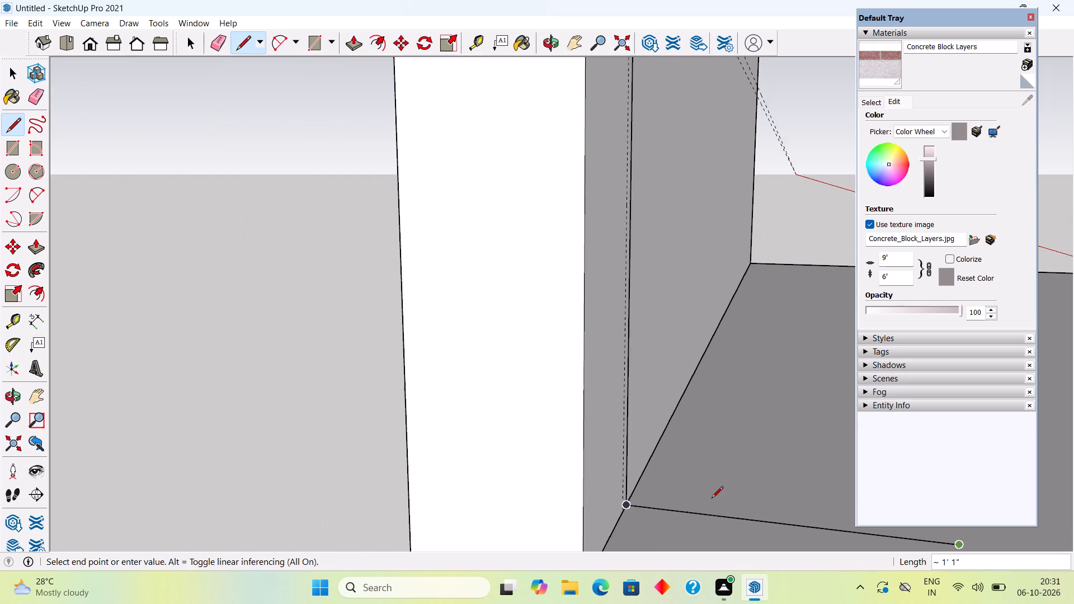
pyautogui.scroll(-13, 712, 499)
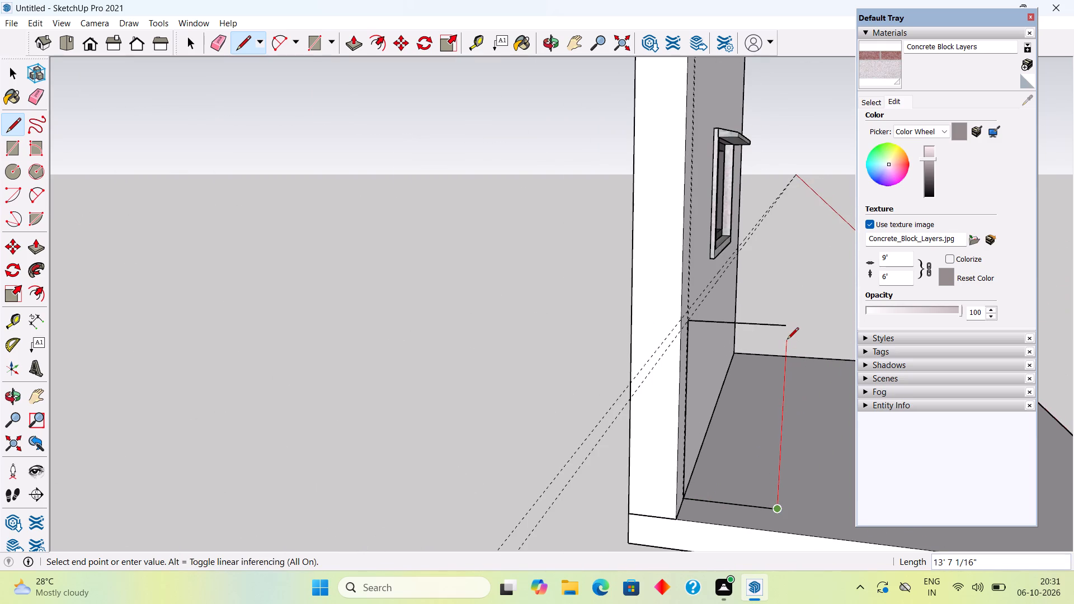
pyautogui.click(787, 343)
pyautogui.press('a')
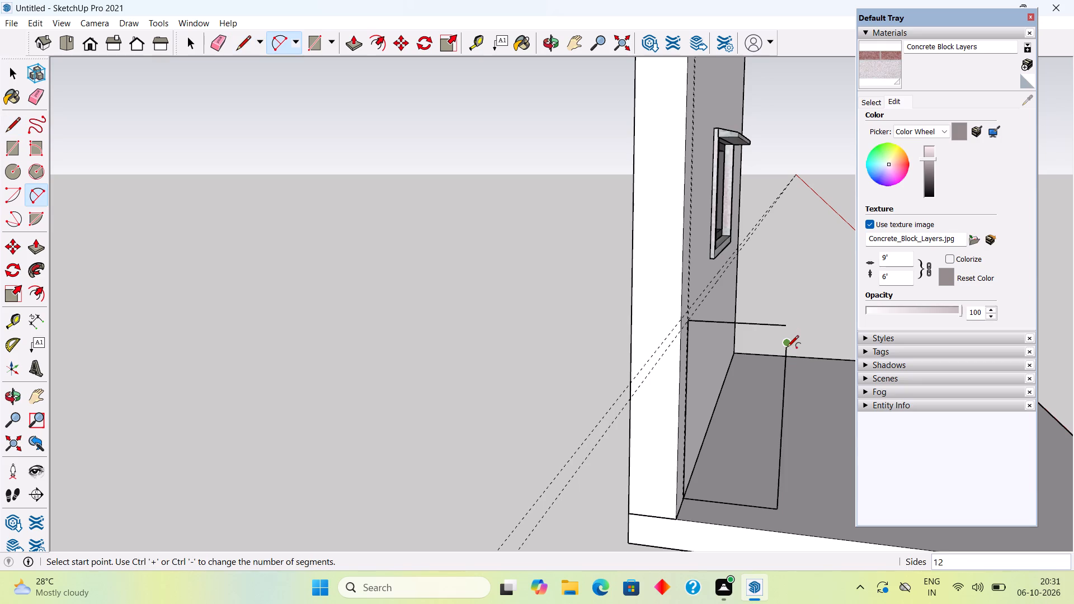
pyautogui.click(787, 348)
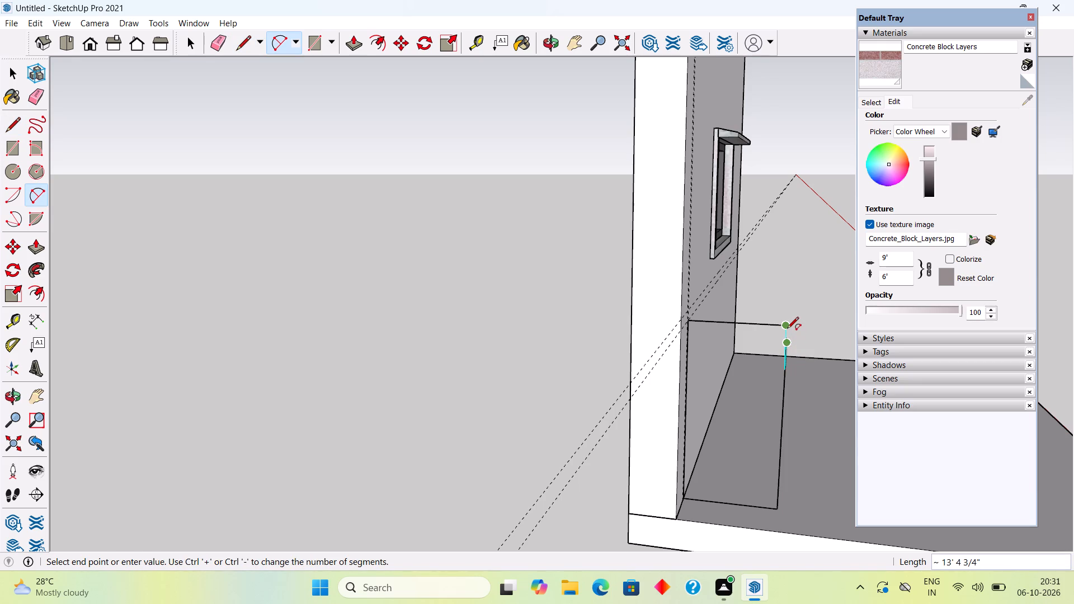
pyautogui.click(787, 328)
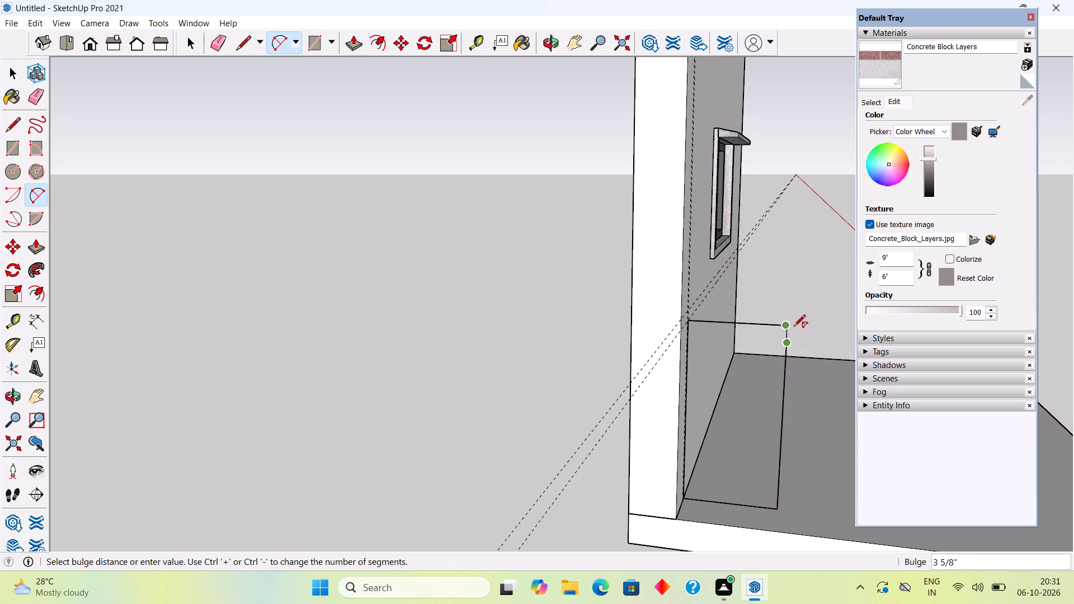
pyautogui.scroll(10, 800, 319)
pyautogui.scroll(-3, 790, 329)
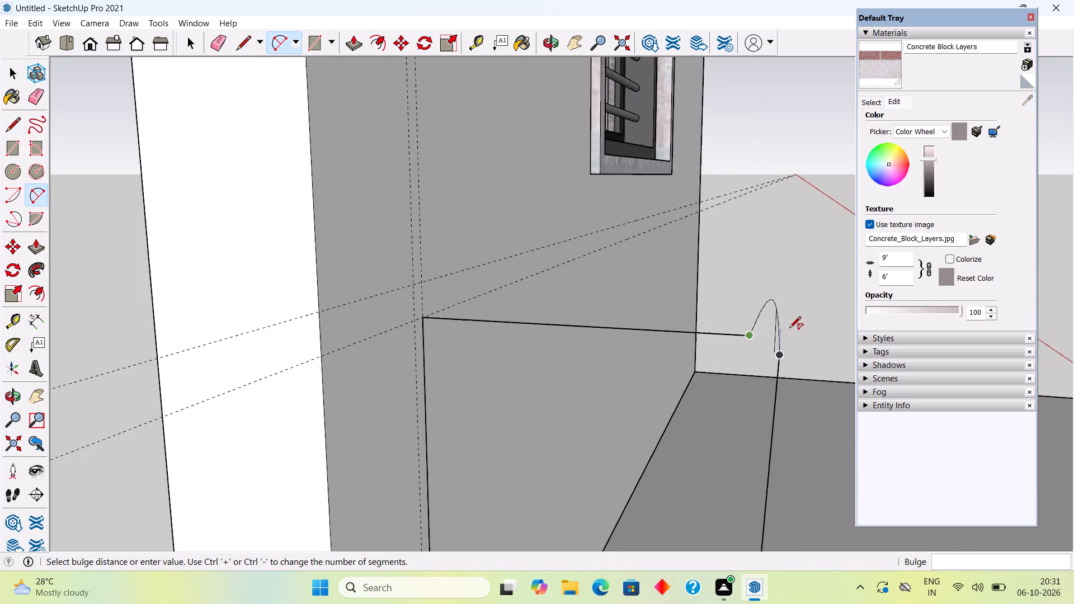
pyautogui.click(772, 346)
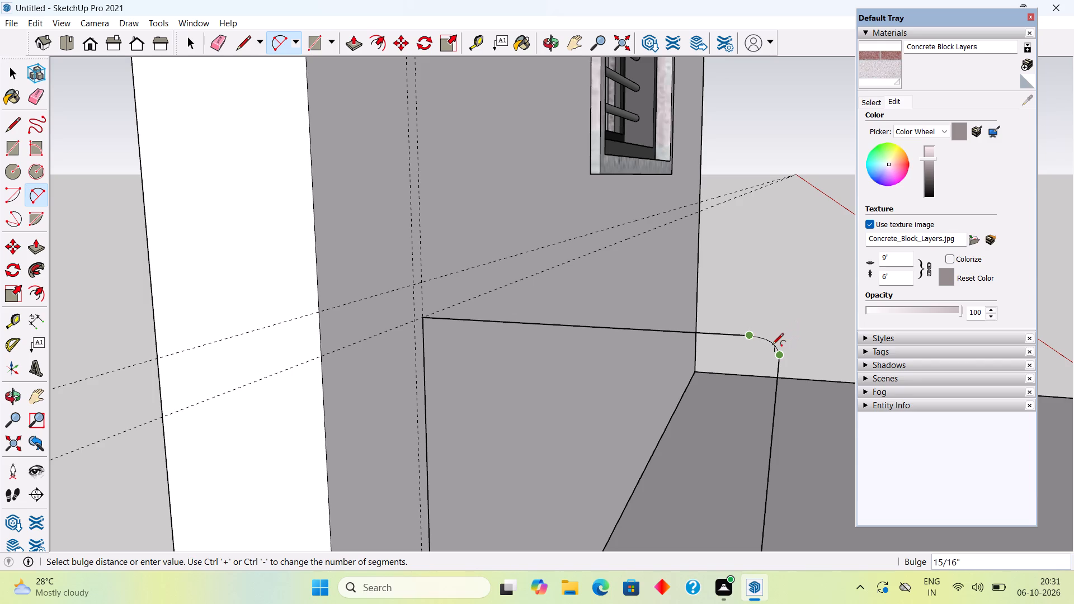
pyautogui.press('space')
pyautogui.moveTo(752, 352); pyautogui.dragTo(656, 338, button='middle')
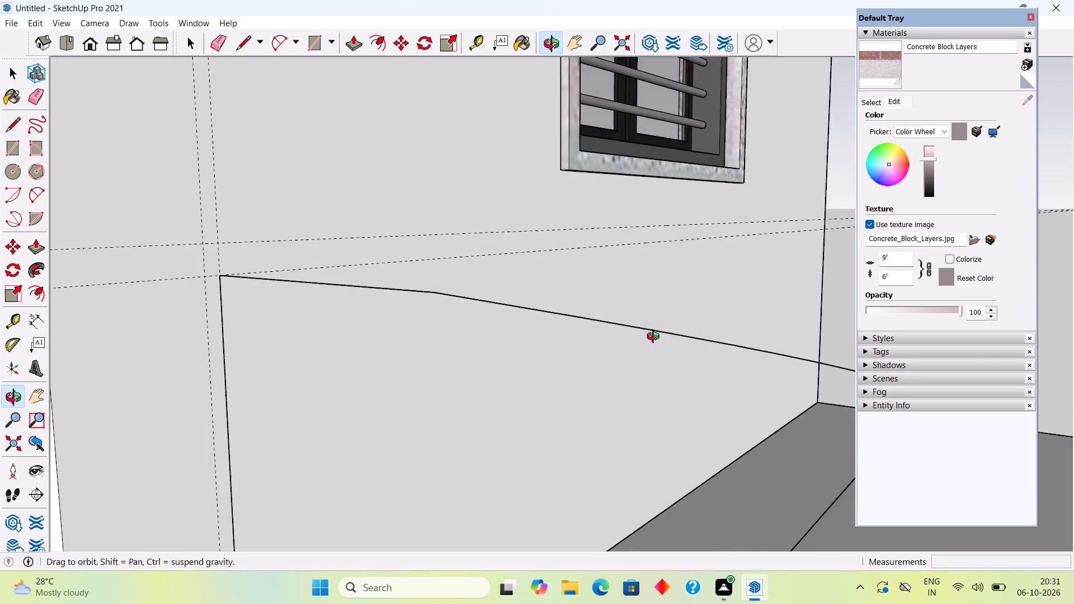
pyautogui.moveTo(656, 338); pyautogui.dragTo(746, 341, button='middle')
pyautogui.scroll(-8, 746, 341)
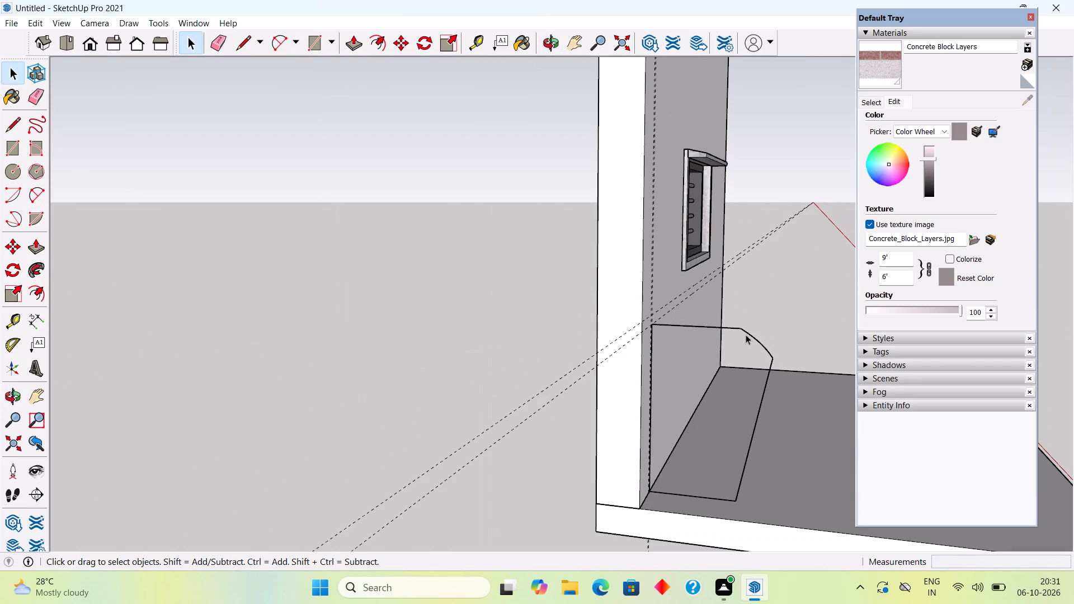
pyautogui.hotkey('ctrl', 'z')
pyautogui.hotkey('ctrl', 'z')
# Draw a vertical line about 2' 7 1/2" up from the outer end of the 18" slab line.
pyautogui.press('l')
pyautogui.click(736, 501)
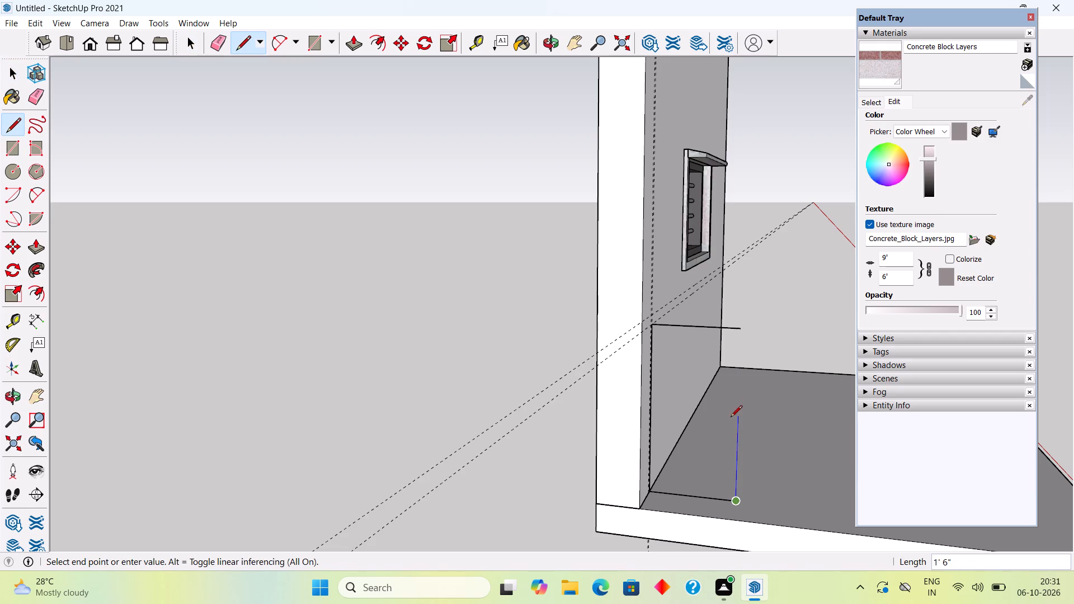
pyautogui.click(738, 351)
# Close the profile's upper outer corner with a two-point arc from the vertical line's top to the upper 18" line near its end.
pyautogui.press('a')
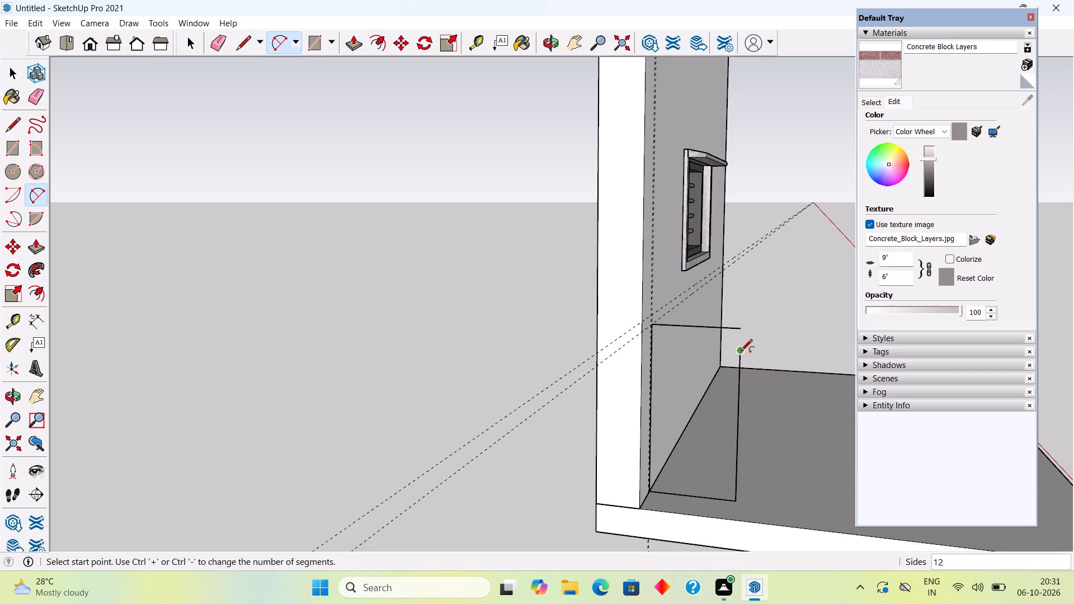
pyautogui.click(742, 353)
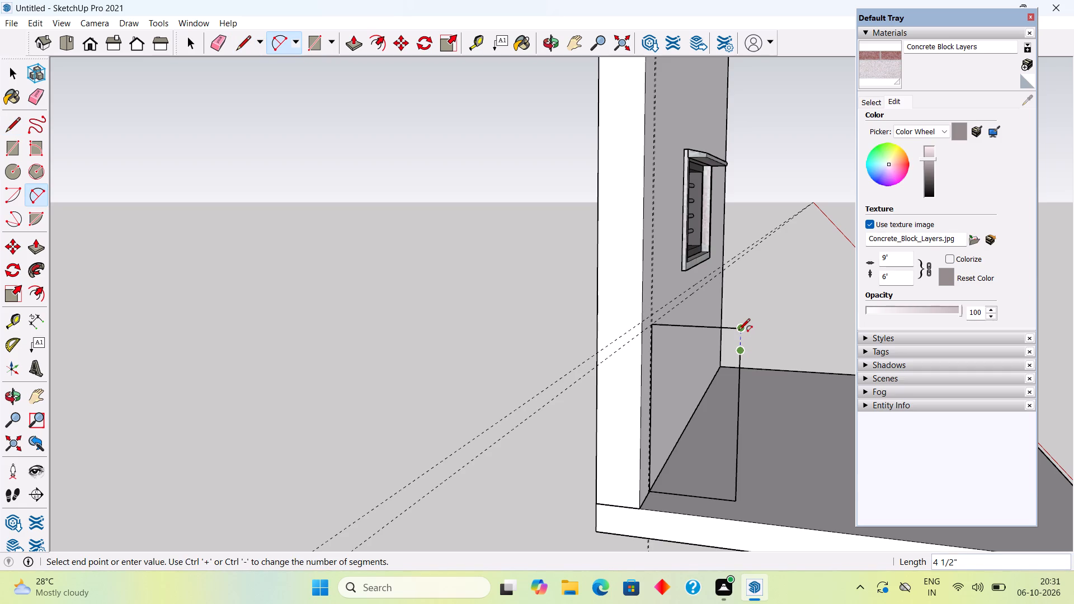
pyautogui.click(732, 329)
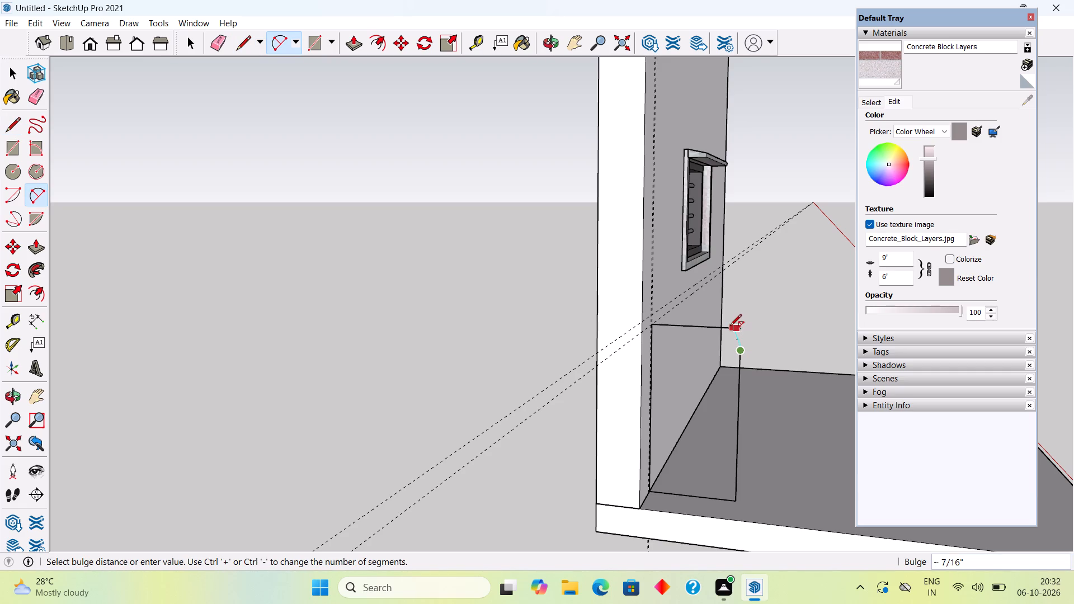
pyautogui.click(729, 326)
pyautogui.press('space')
# Delete the leftover edge of the upper line that extends beyond the rounded corner.
pyautogui.scroll(2, 741, 325)
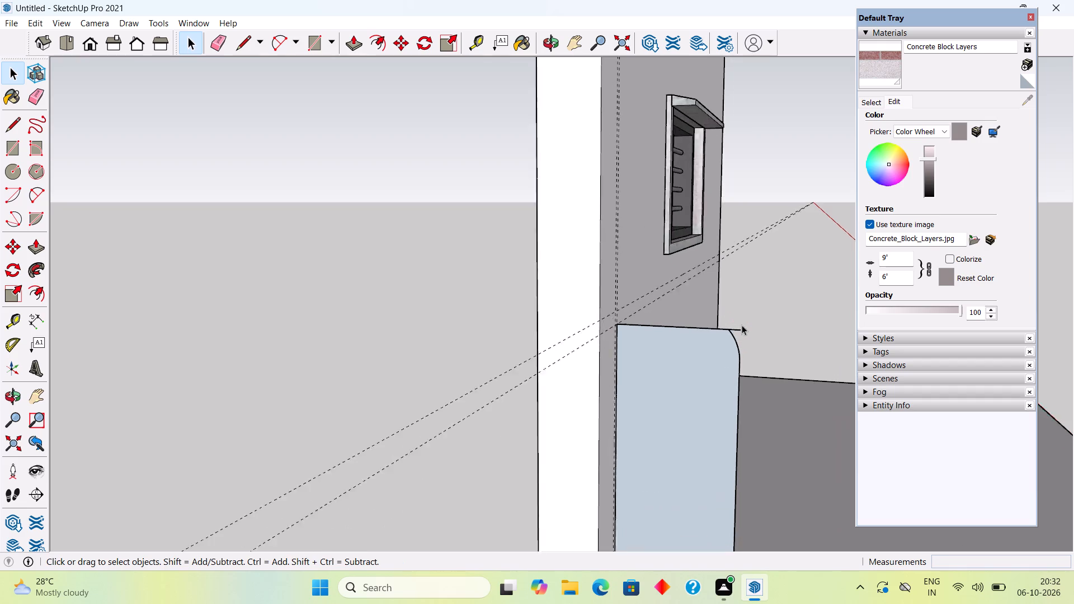
pyautogui.scroll(8, 742, 325)
pyautogui.click(734, 329)
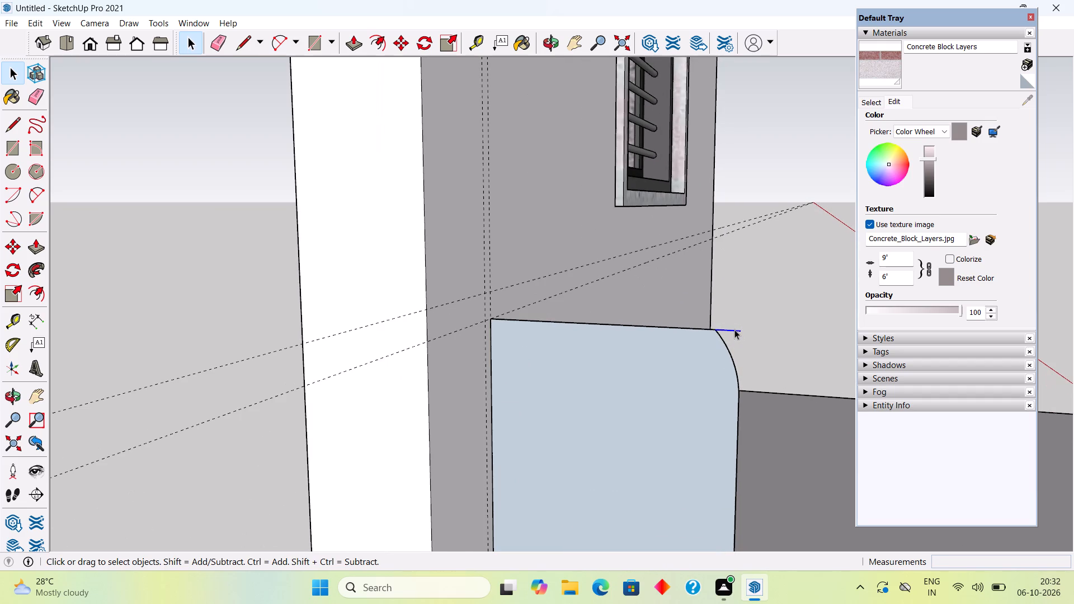
pyautogui.press('Delete')
# Push/Pull the round-cornered profile face 1" to form a thin upright panel.
pyautogui.moveTo(698, 358); pyautogui.dragTo(614, 356, button='middle')
pyautogui.scroll(-3, 613, 361)
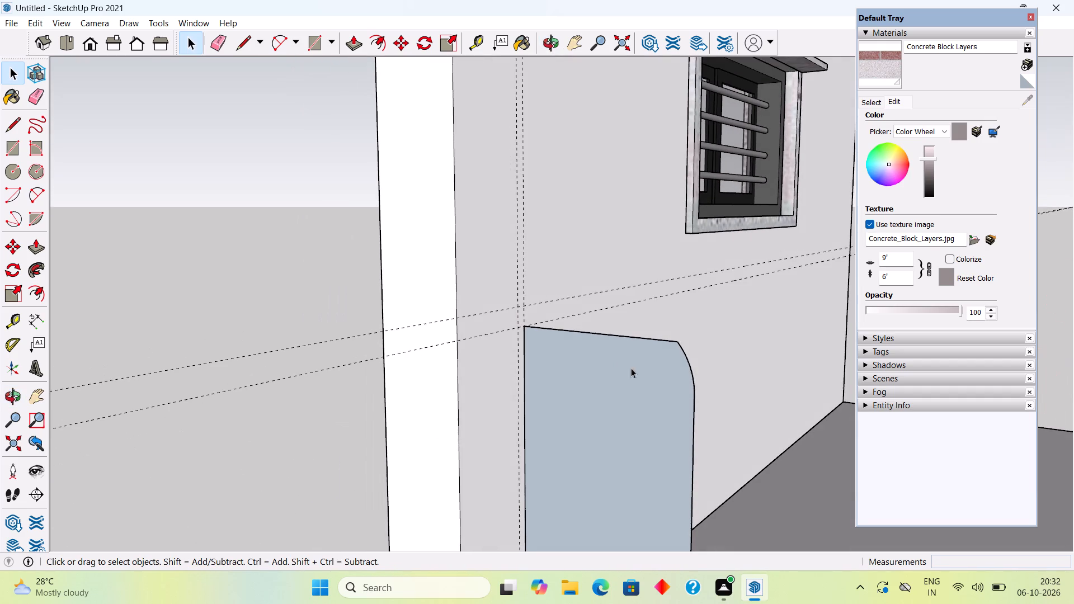
pyautogui.click(633, 376)
pyautogui.press('p')
pyautogui.click(635, 377)
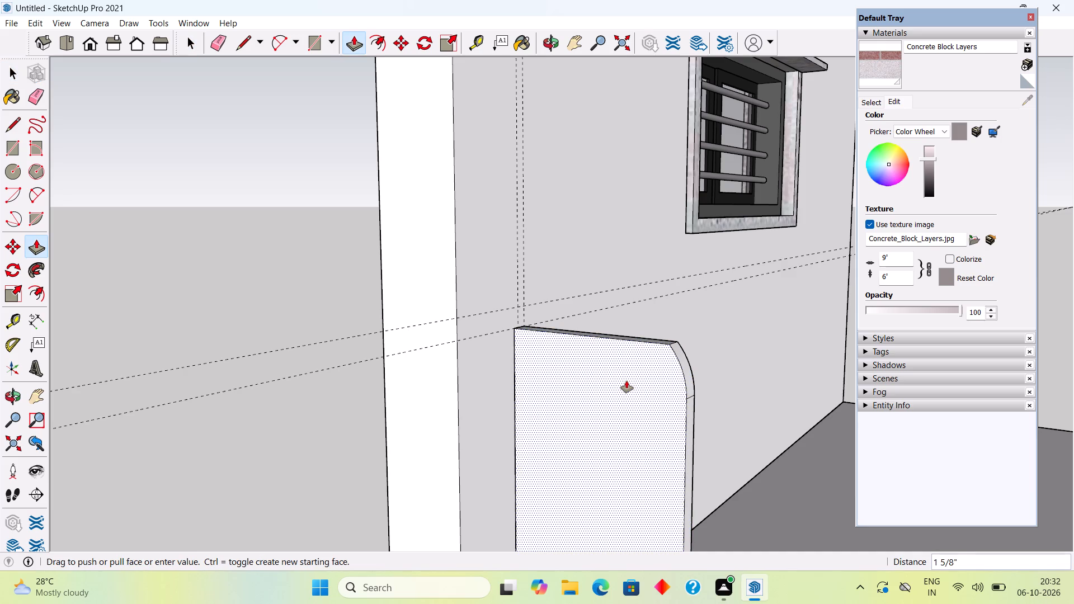
pyautogui.press('1')
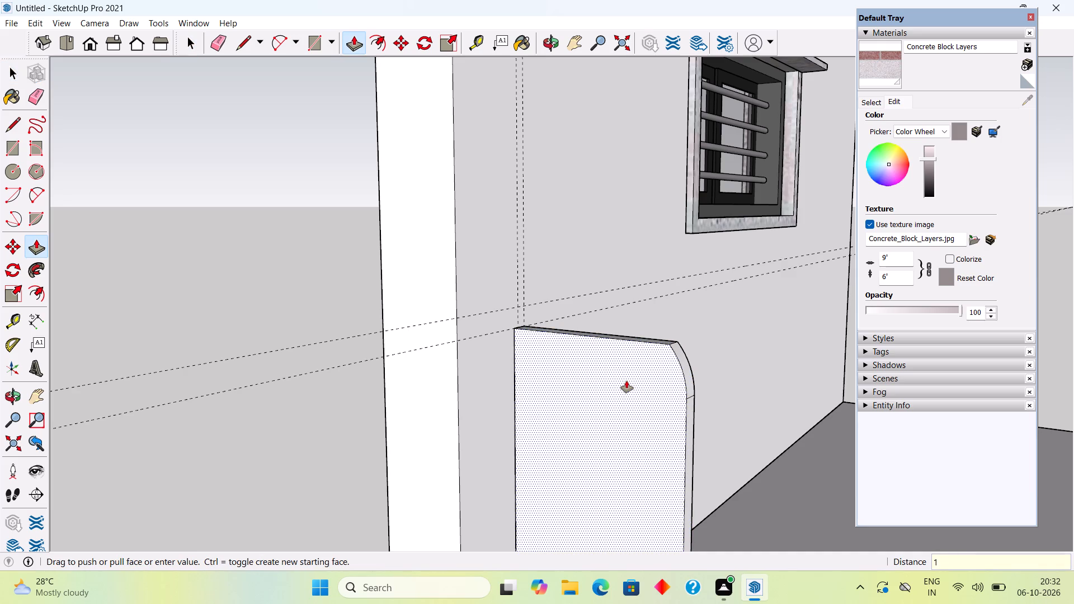
pyautogui.hotkey('shift', '"')
pyautogui.press('Return')
pyautogui.press('space')
# Select the whole round-cornered panel and make it a group.
pyautogui.scroll(-8, 660, 265)
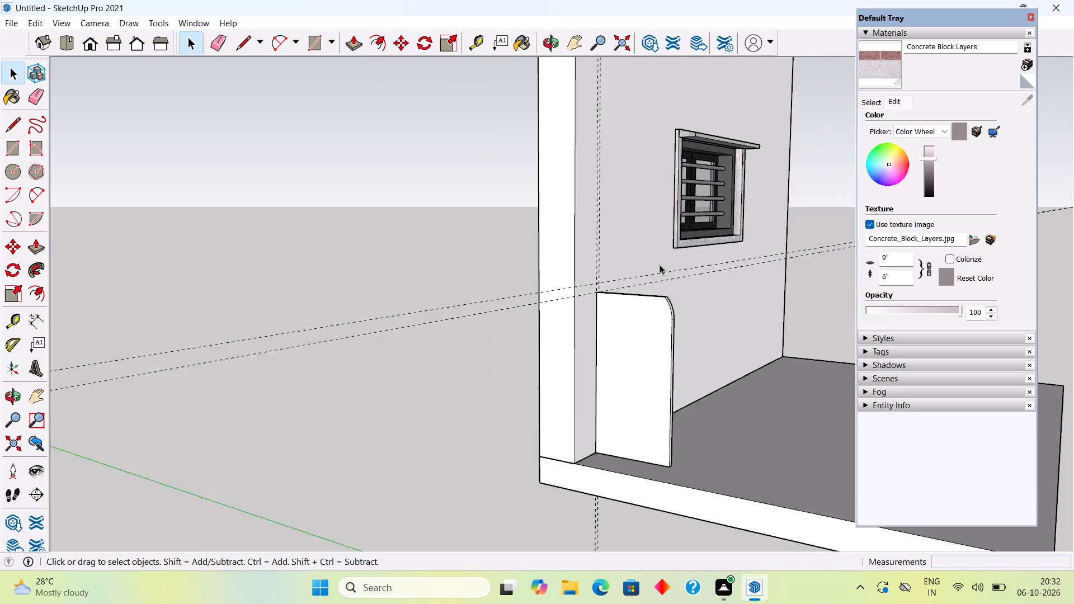
pyautogui.scroll(-1, 660, 265)
pyautogui.moveTo(684, 315); pyautogui.dragTo(289, 377, button='middle')
pyautogui.scroll(6, 465, 378)
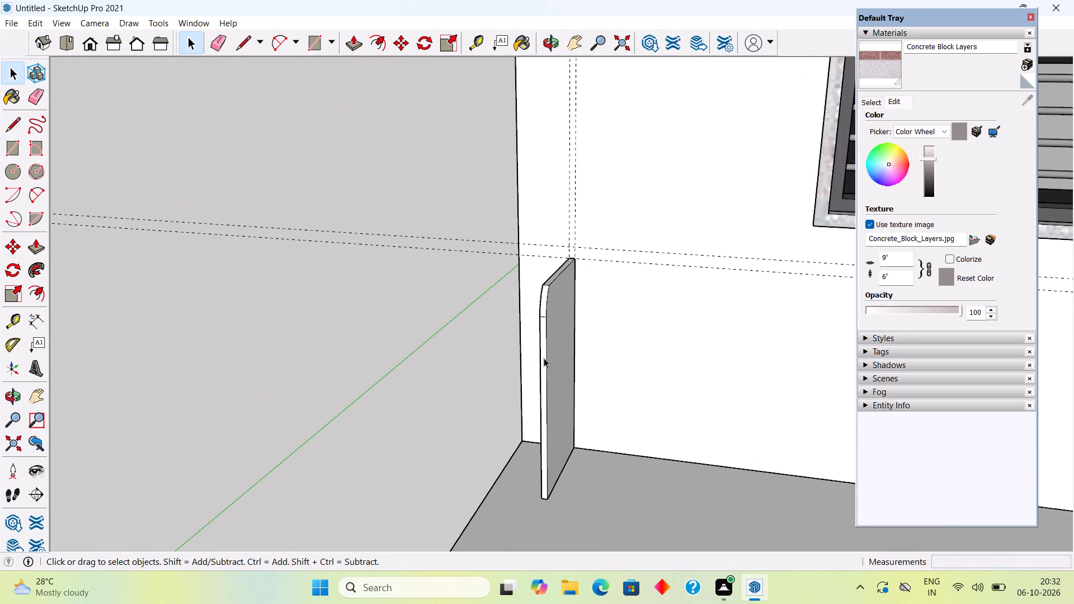
pyautogui.scroll(4, 597, 314)
pyautogui.tripleClick(544, 293)
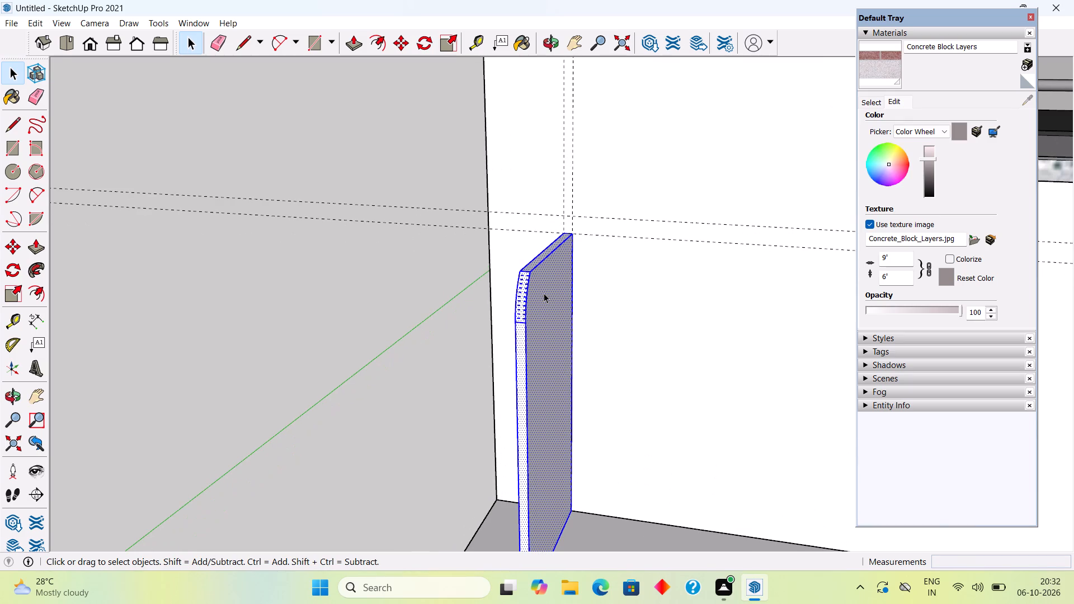
pyautogui.rightClick(544, 293)
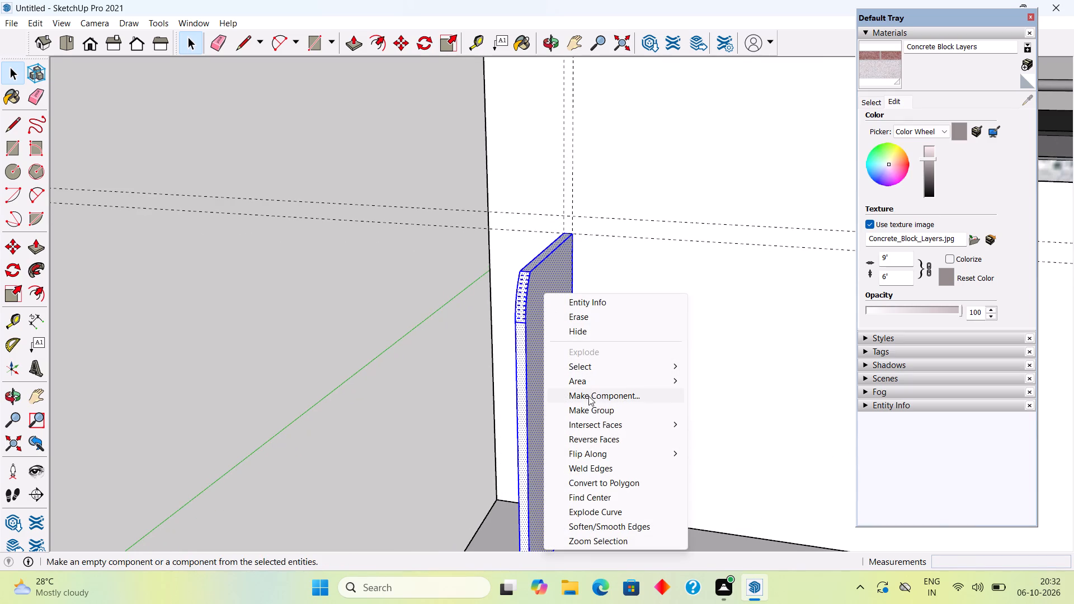
pyautogui.click(592, 409)
pyautogui.click(442, 299)
pyautogui.moveTo(582, 317); pyautogui.dragTo(634, 348, button='middle')
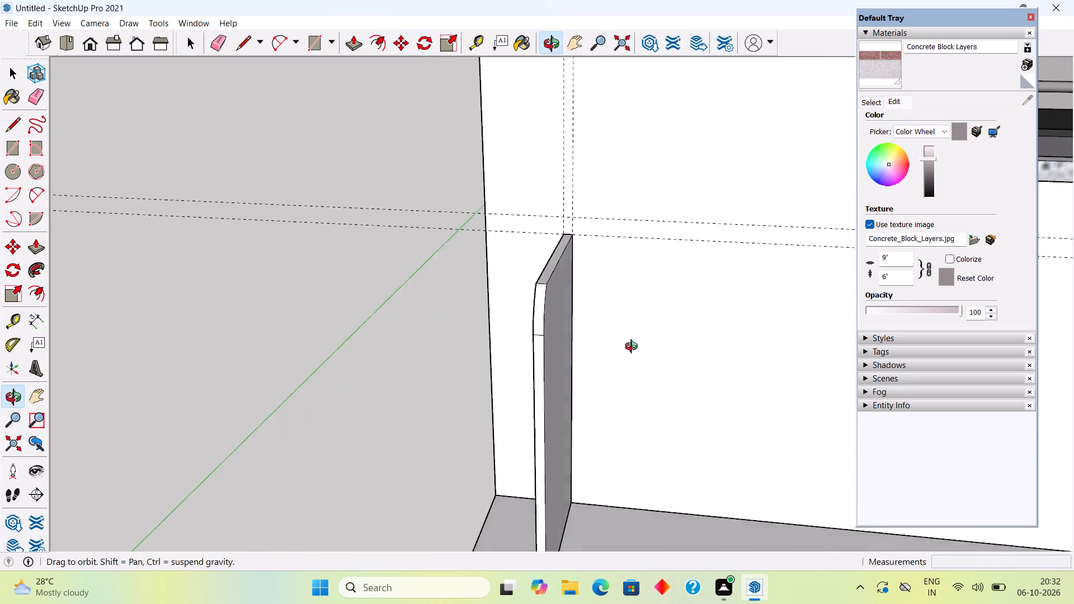
# Undo the panel's grouping and its 1" extrusion, going back to the flat round-cornered profile.
pyautogui.moveTo(634, 348); pyautogui.dragTo(870, 275, button='middle')
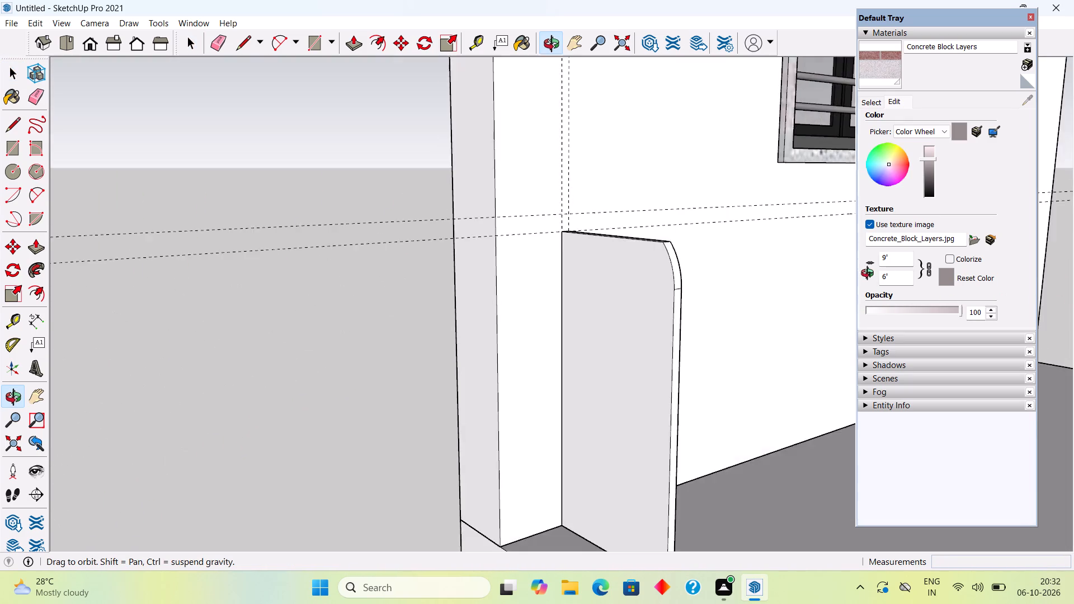
pyautogui.moveTo(870, 275); pyautogui.dragTo(1073, 294, button='middle')
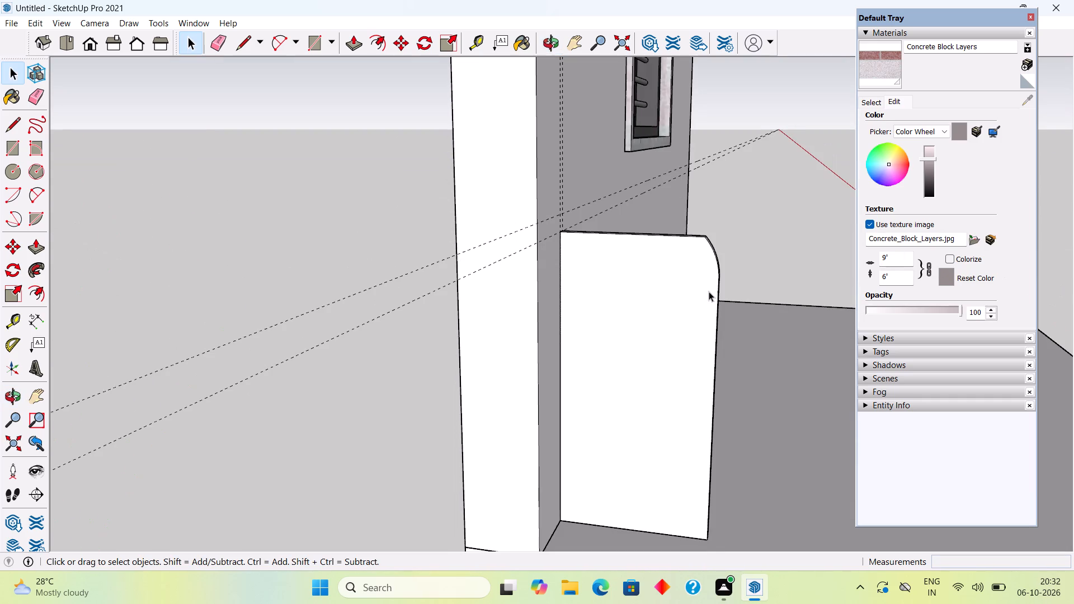
pyautogui.scroll(6, 704, 275)
pyautogui.scroll(3, 635, 213)
pyautogui.scroll(-8, 615, 215)
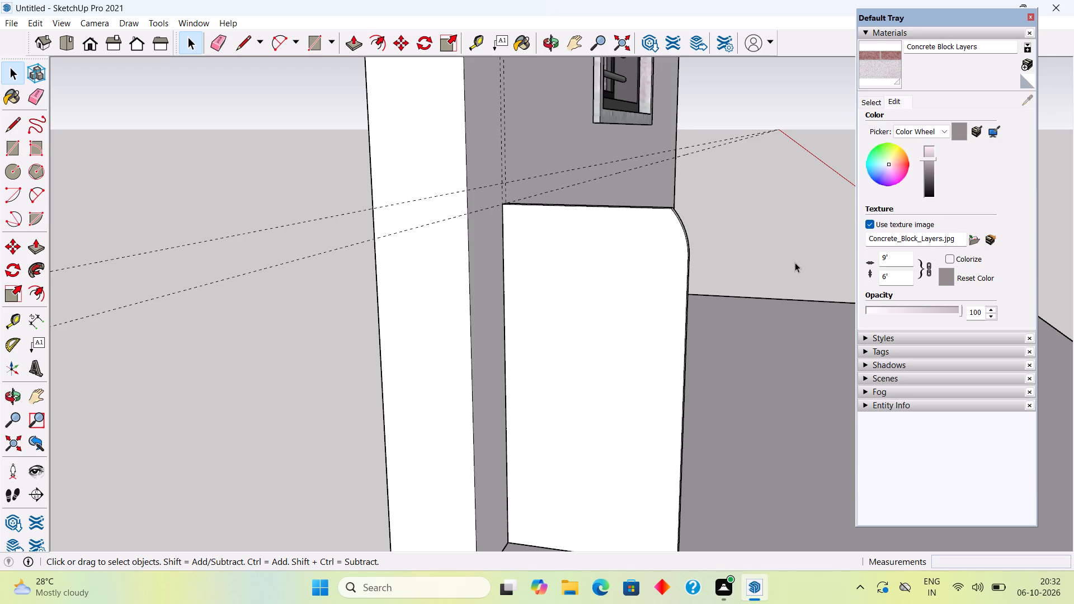
pyautogui.moveTo(752, 280); pyautogui.dragTo(516, 301, button='middle')
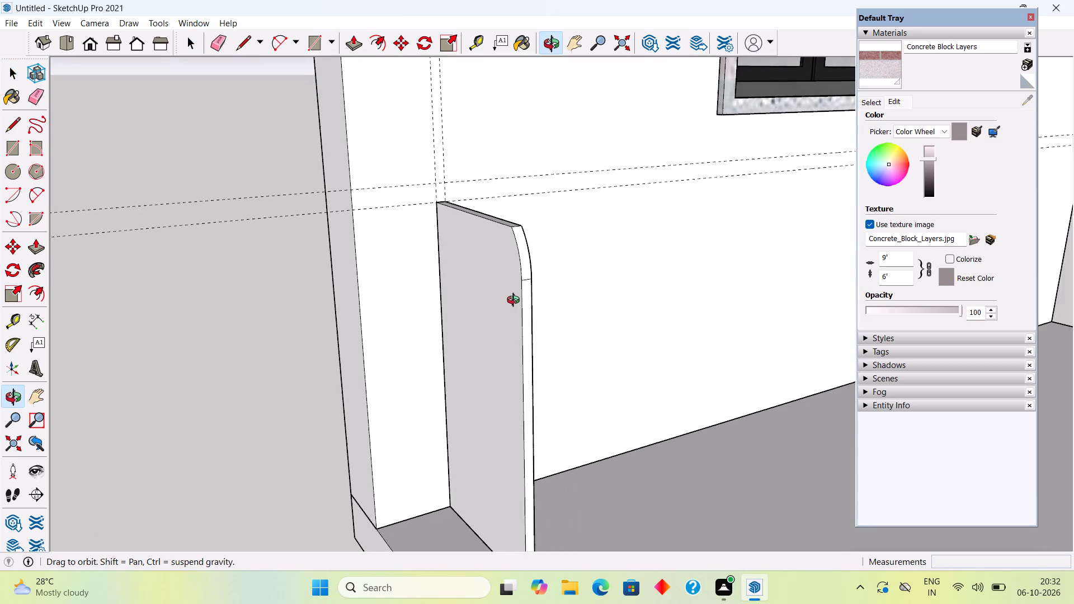
pyautogui.moveTo(516, 301); pyautogui.dragTo(640, 312, button='middle')
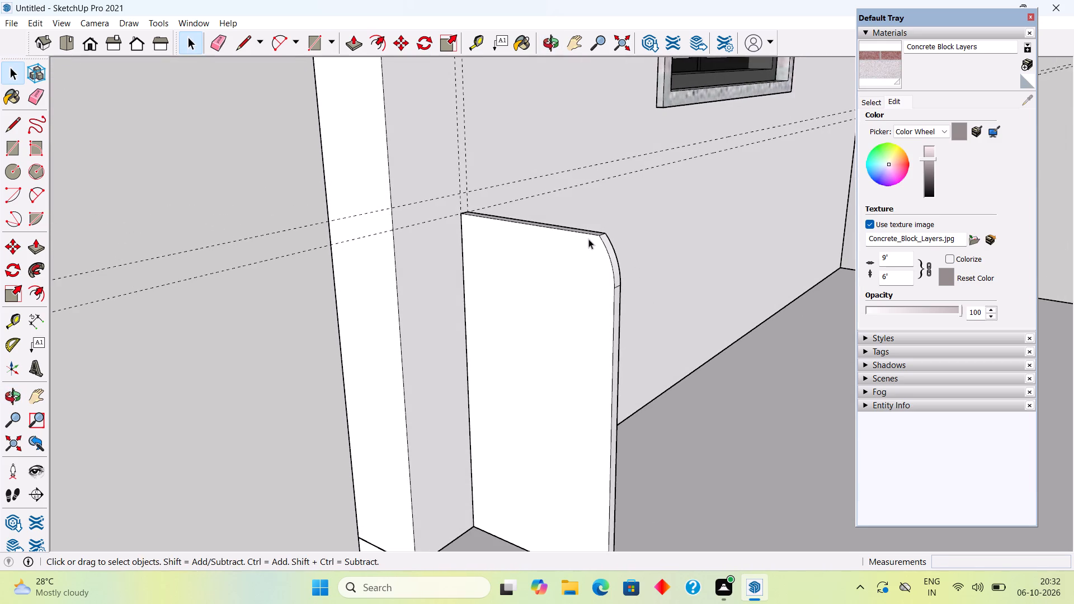
pyautogui.moveTo(588, 239); pyautogui.dragTo(592, 290, button='middle')
pyautogui.scroll(8, 582, 263)
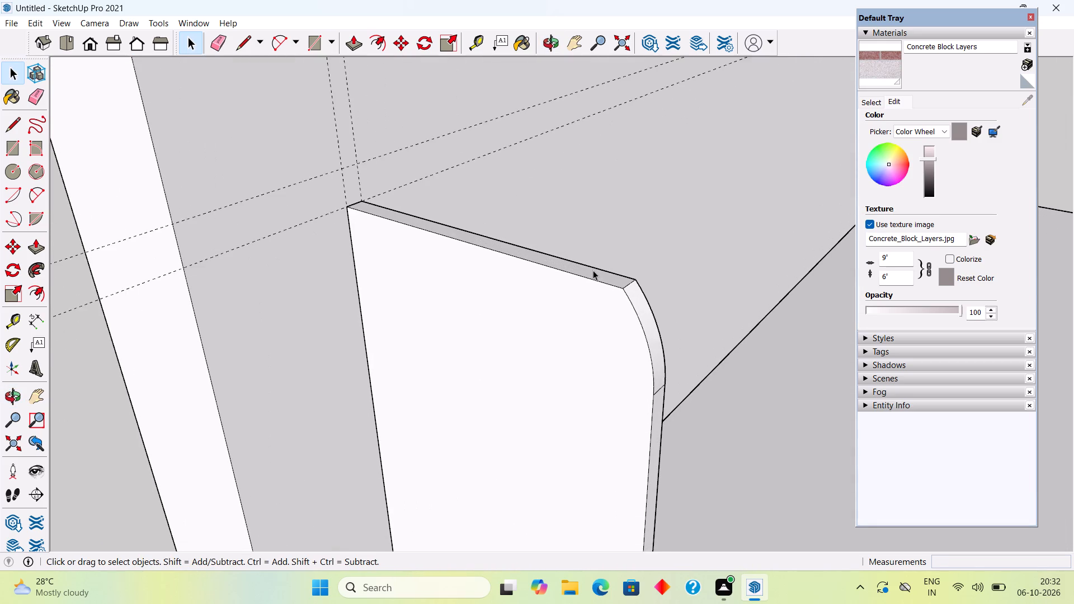
pyautogui.hotkey('ctrl', 'z')
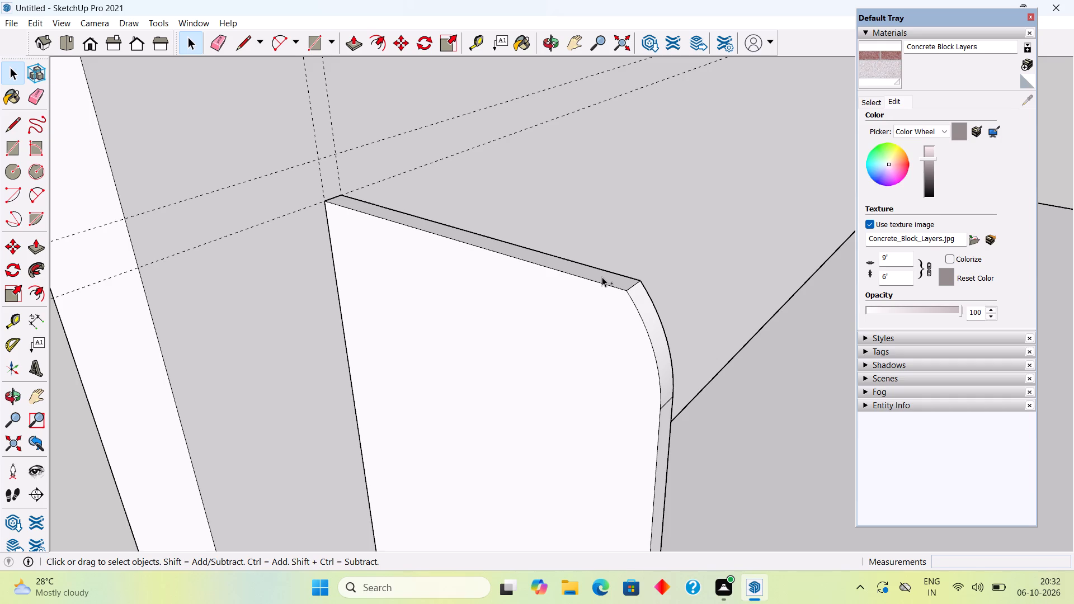
pyautogui.hotkey('ctrl', 'z')
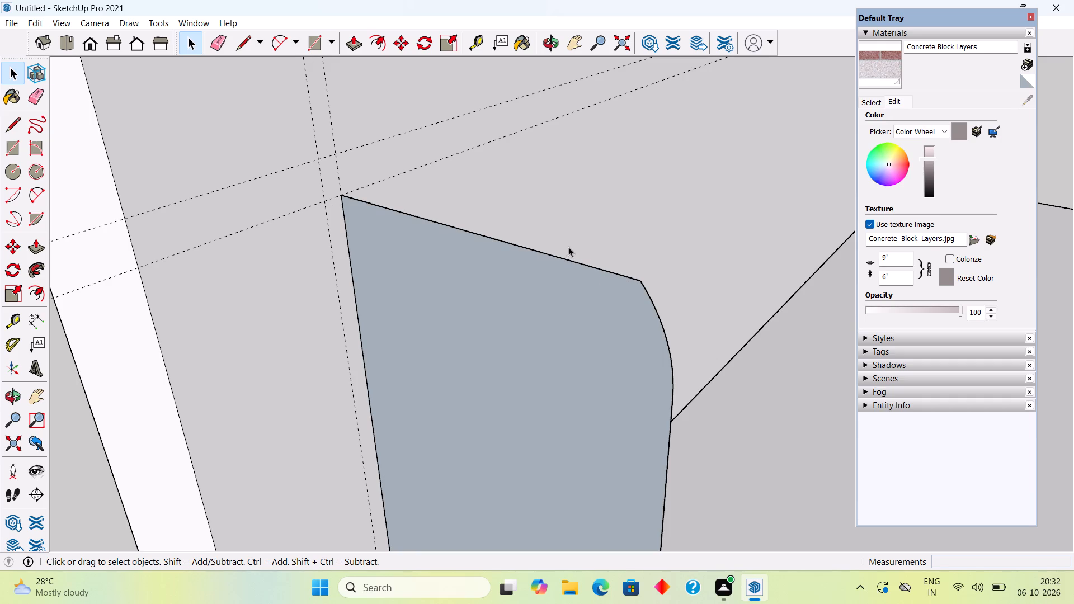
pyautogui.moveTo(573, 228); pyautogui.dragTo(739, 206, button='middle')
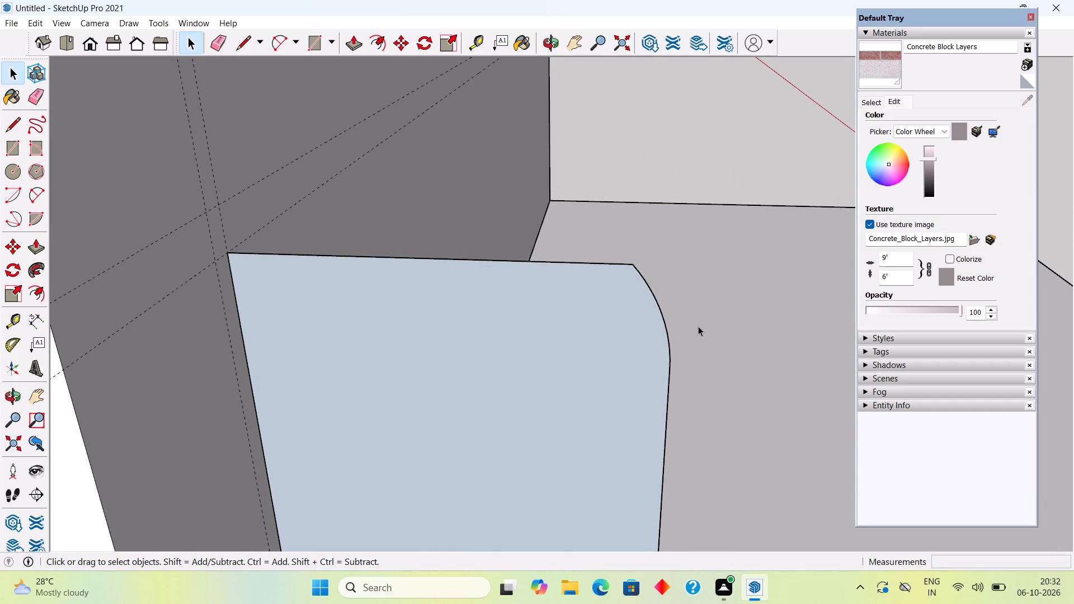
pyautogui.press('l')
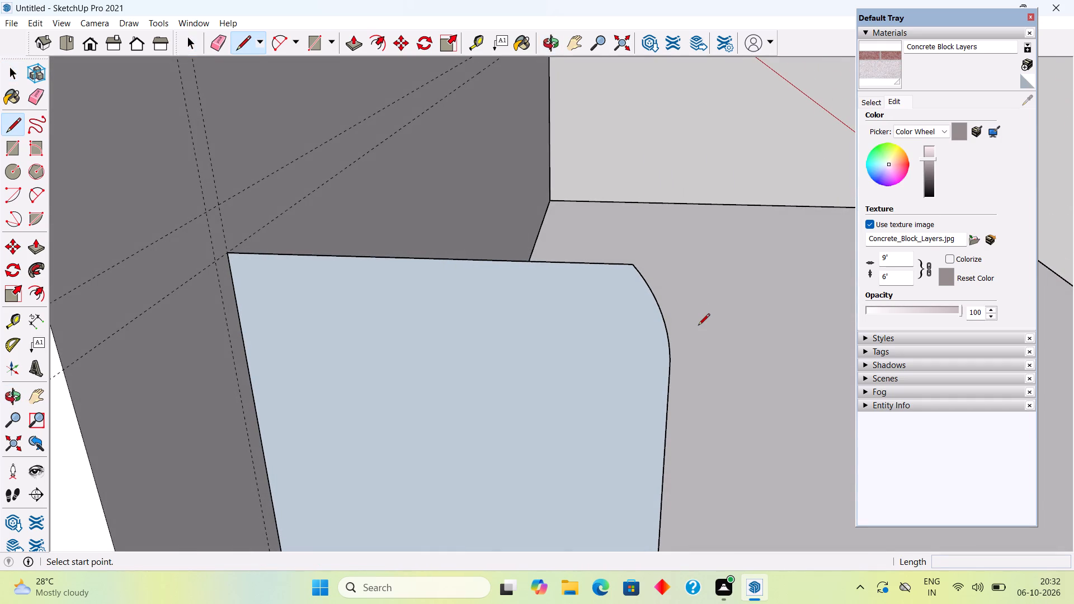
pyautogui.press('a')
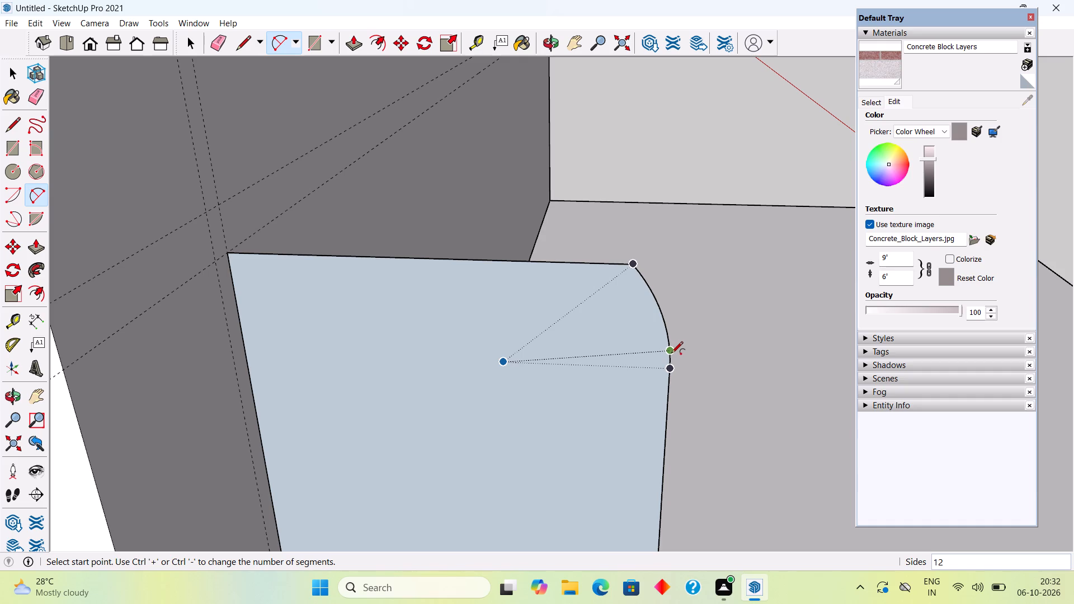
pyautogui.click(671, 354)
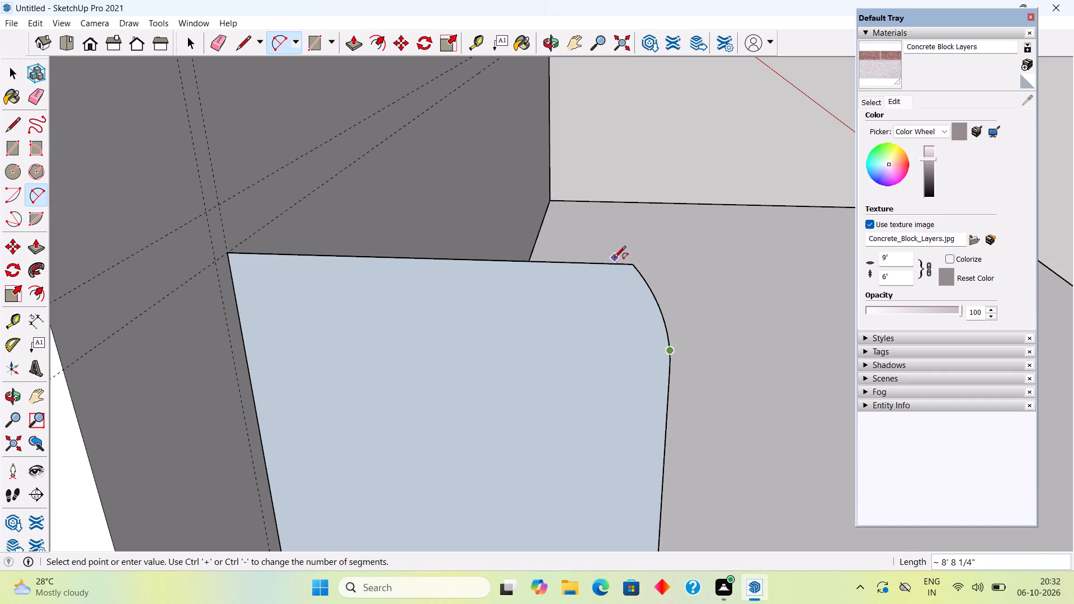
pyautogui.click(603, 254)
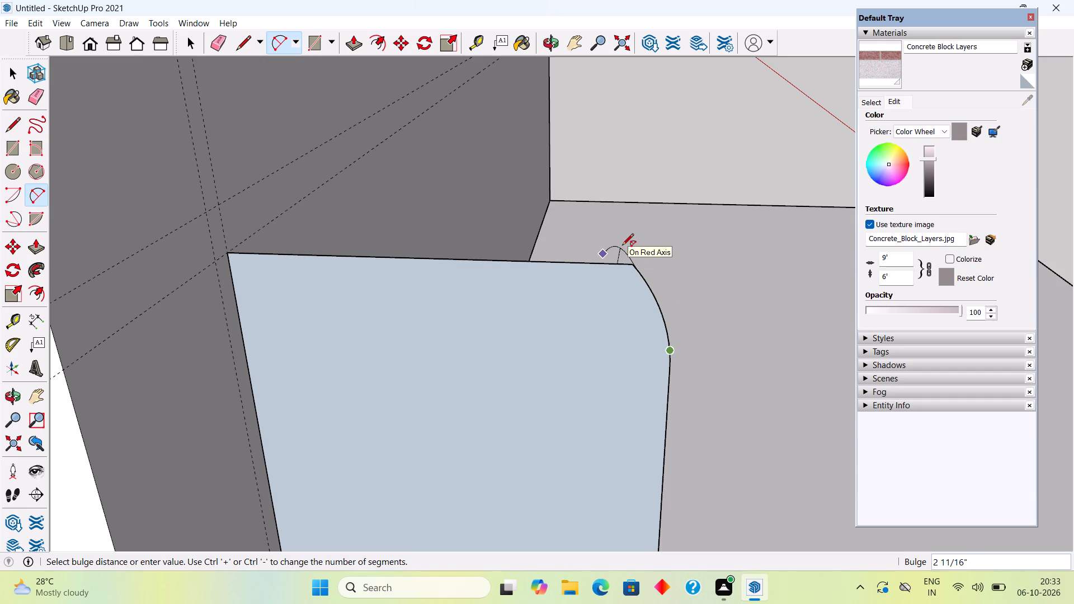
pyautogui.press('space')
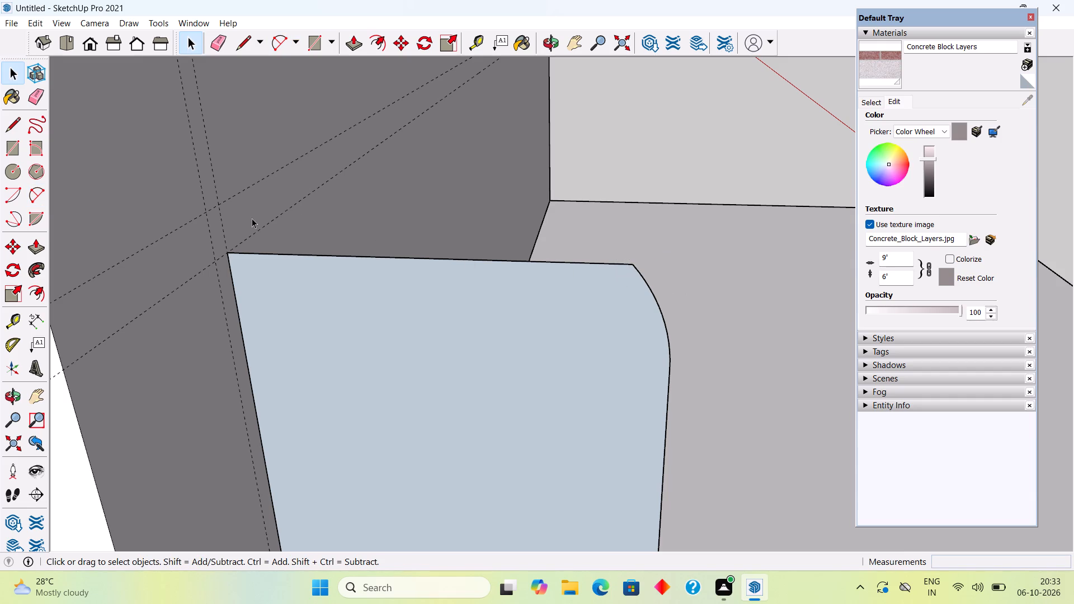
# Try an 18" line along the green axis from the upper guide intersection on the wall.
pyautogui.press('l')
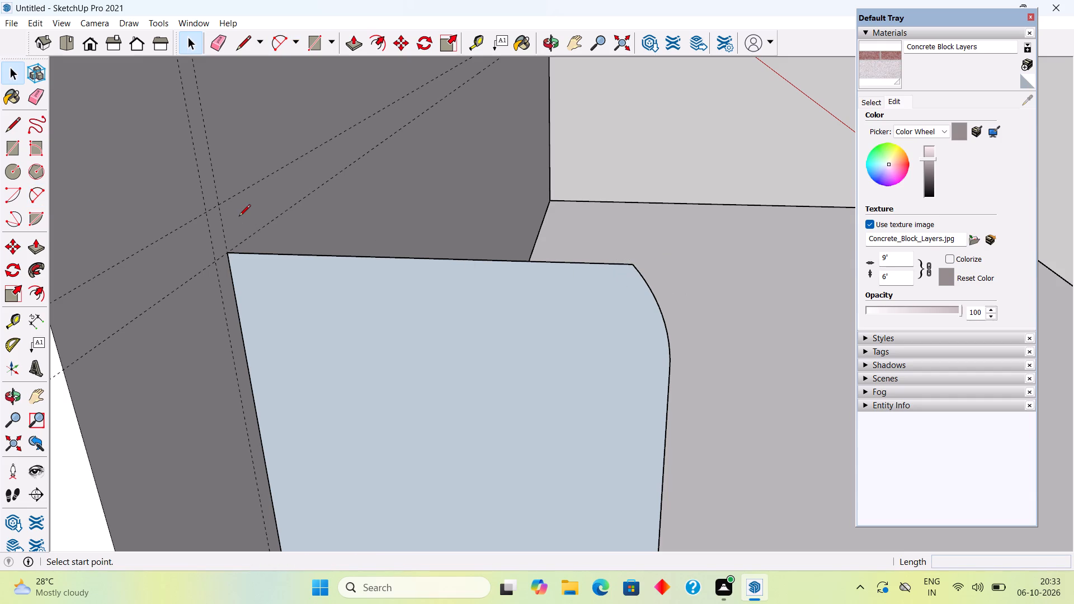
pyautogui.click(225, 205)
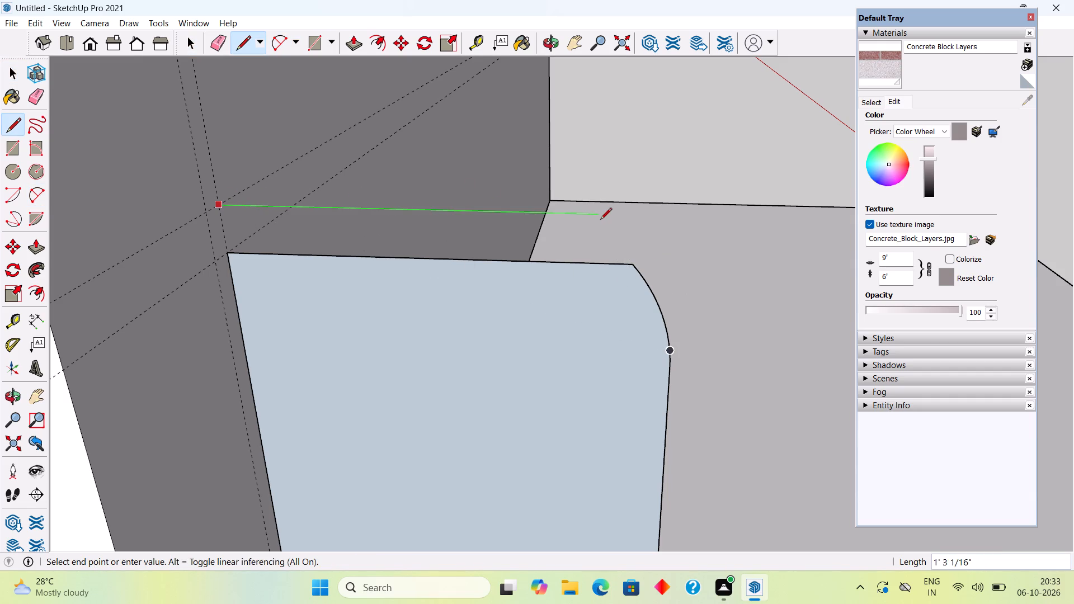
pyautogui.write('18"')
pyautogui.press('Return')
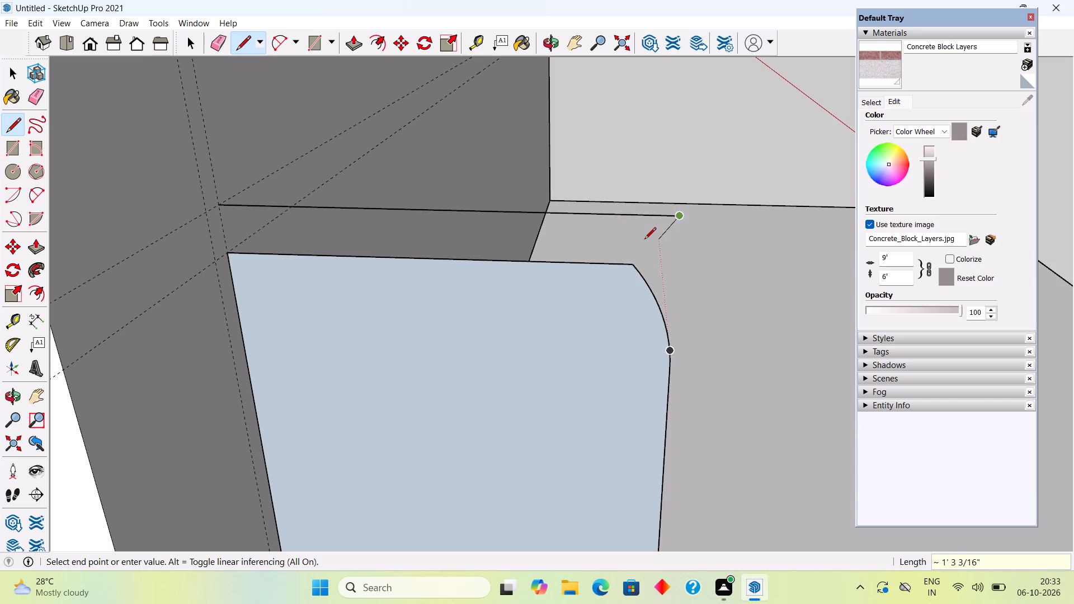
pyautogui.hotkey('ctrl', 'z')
# Draw a 16" line along the green axis from the upper guide intersection, above the profile's top edge.
pyautogui.click(224, 204)
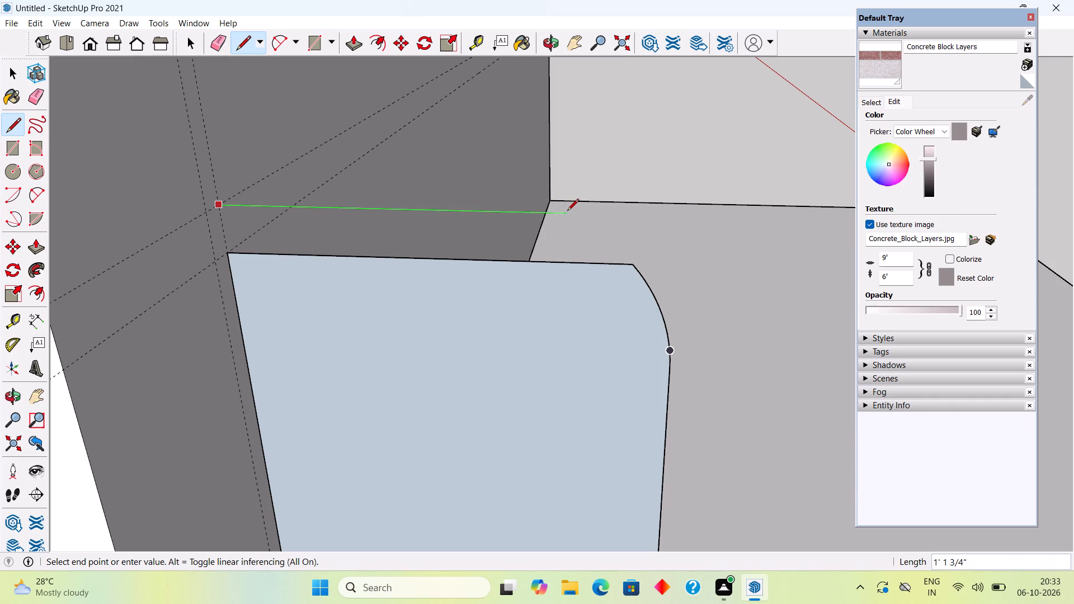
pyautogui.press('1')
pyautogui.write('6"')
pyautogui.press('Return')
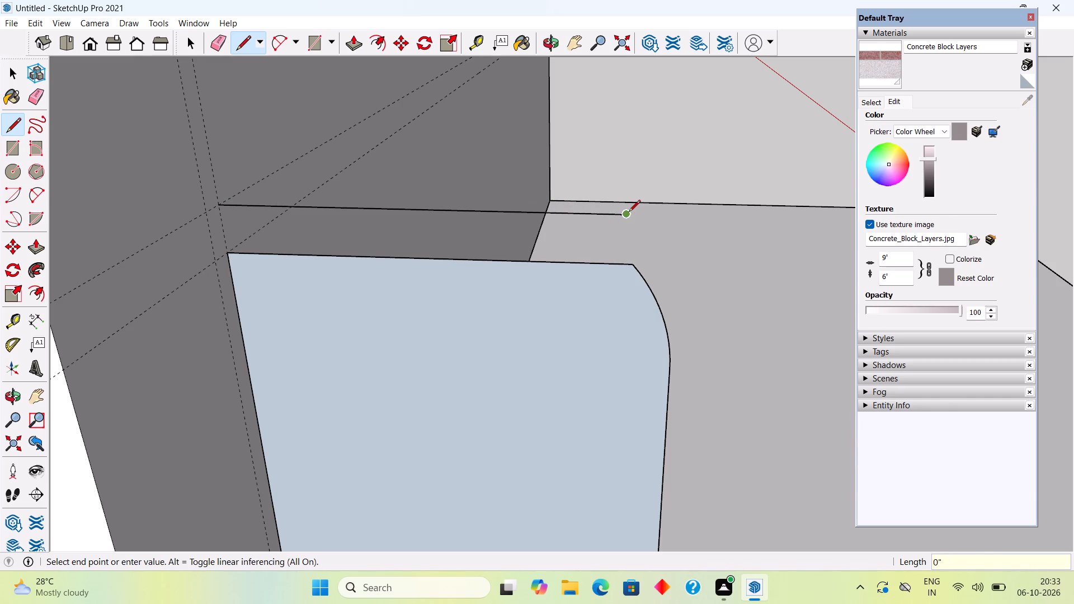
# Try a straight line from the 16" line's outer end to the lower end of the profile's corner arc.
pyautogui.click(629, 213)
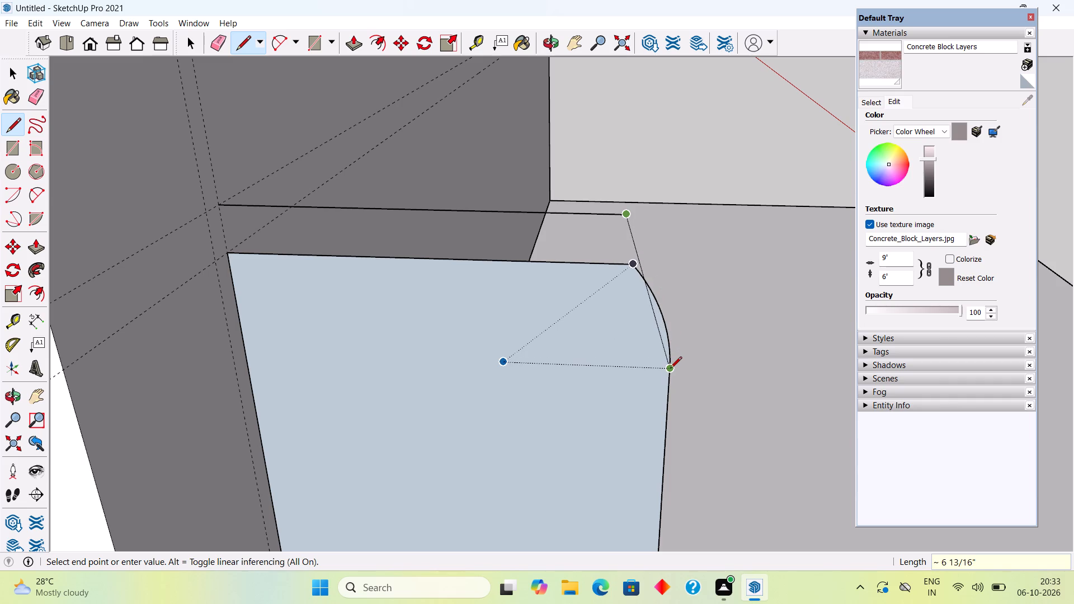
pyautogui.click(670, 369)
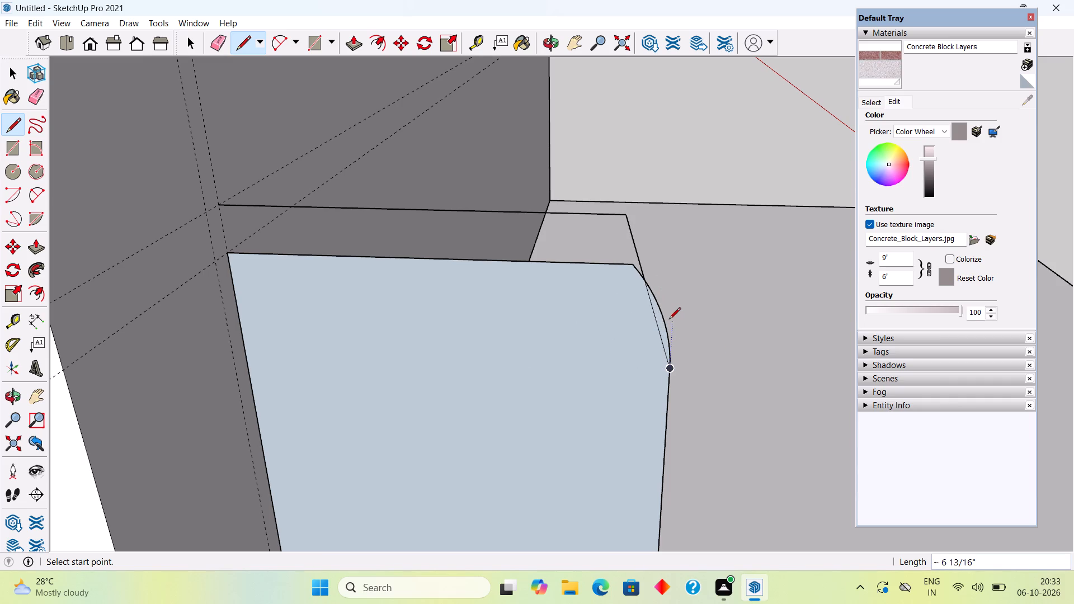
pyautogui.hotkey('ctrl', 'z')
# Draw a two-point arc with about 1/2" bulge from the 16" line's outer end to the old corner arc's lower end.
pyautogui.press('a')
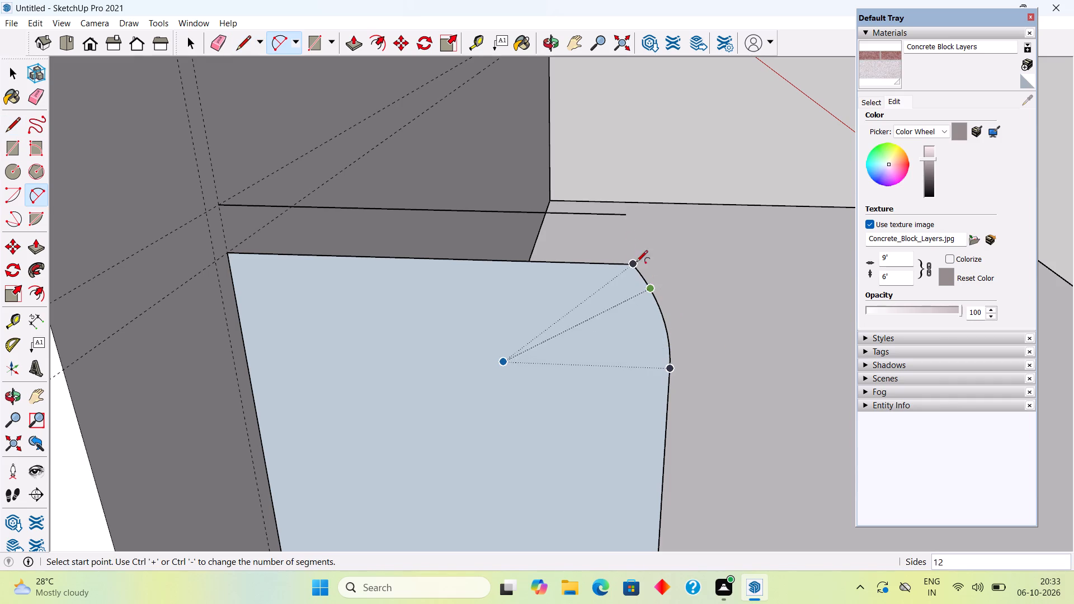
pyautogui.click(627, 210)
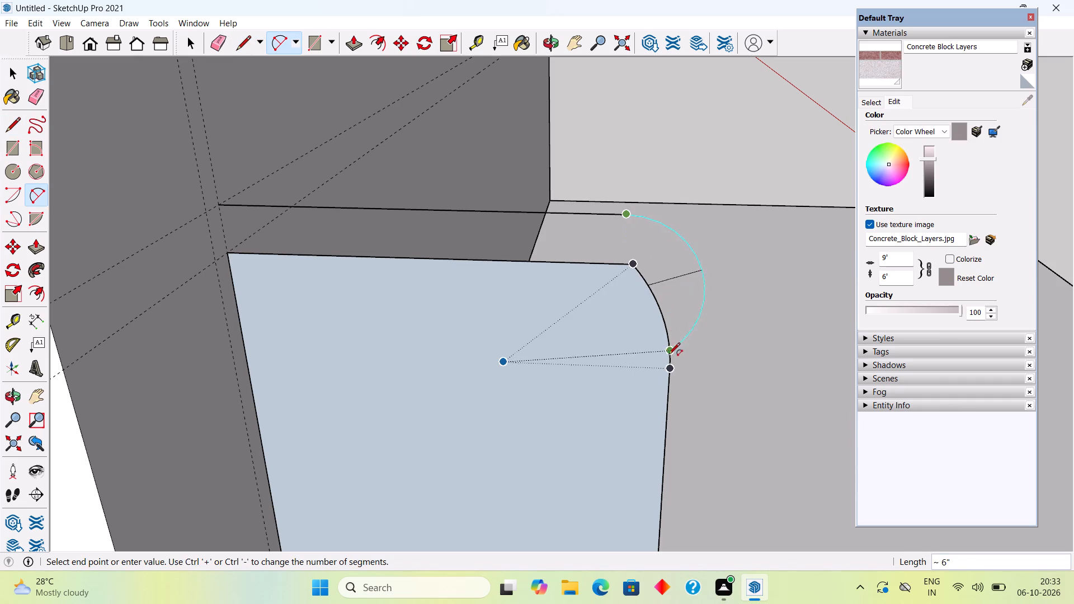
pyautogui.click(669, 369)
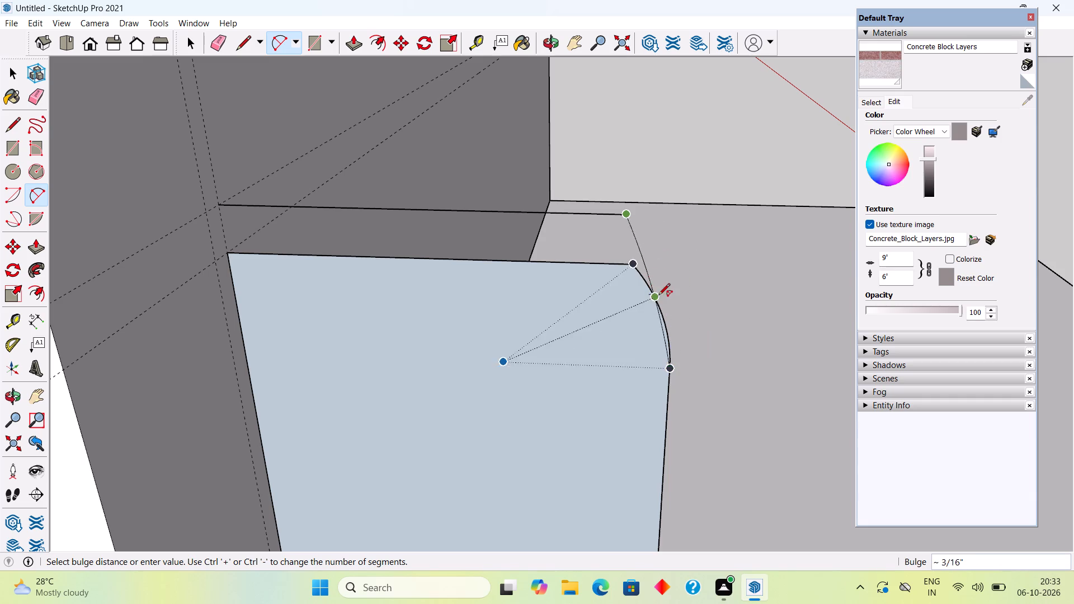
pyautogui.click(666, 295)
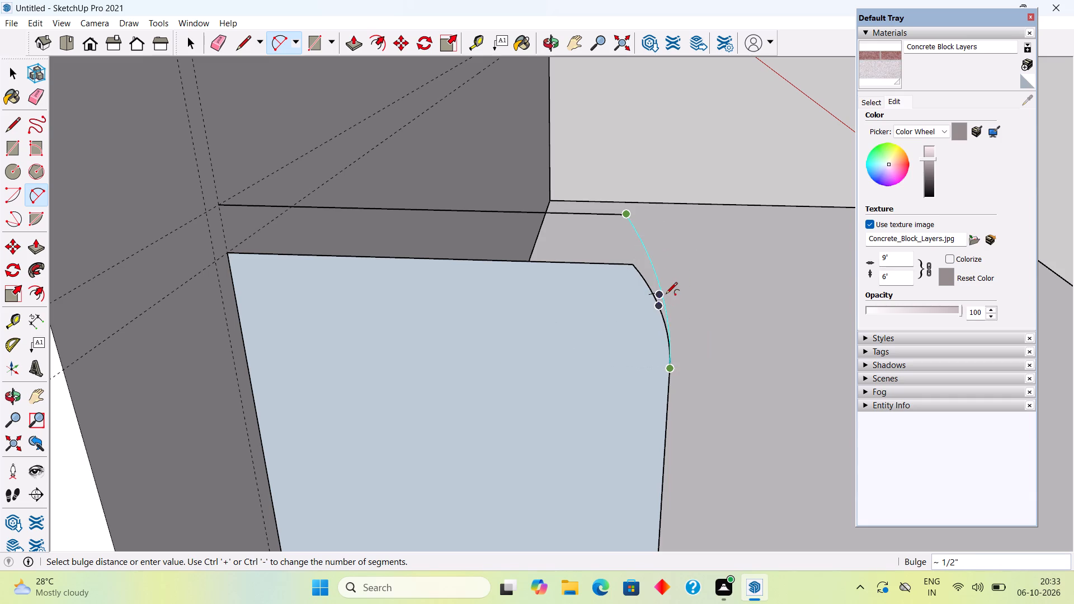
pyautogui.press('space')
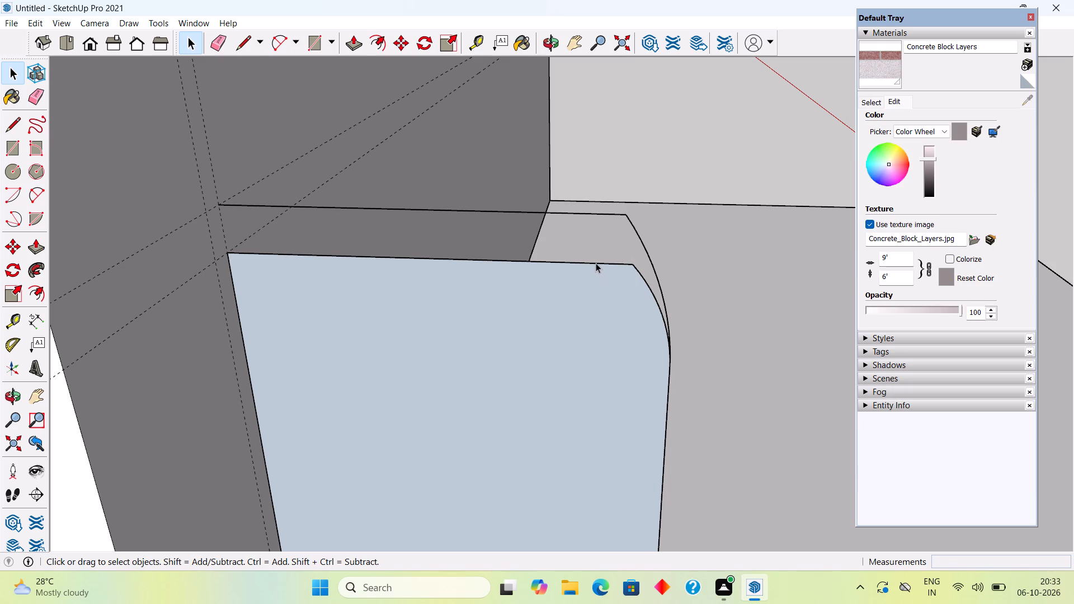
# Delete the profile's old top edge and its old corner arc beneath the new outline.
pyautogui.click(596, 262)
pyautogui.press('Delete')
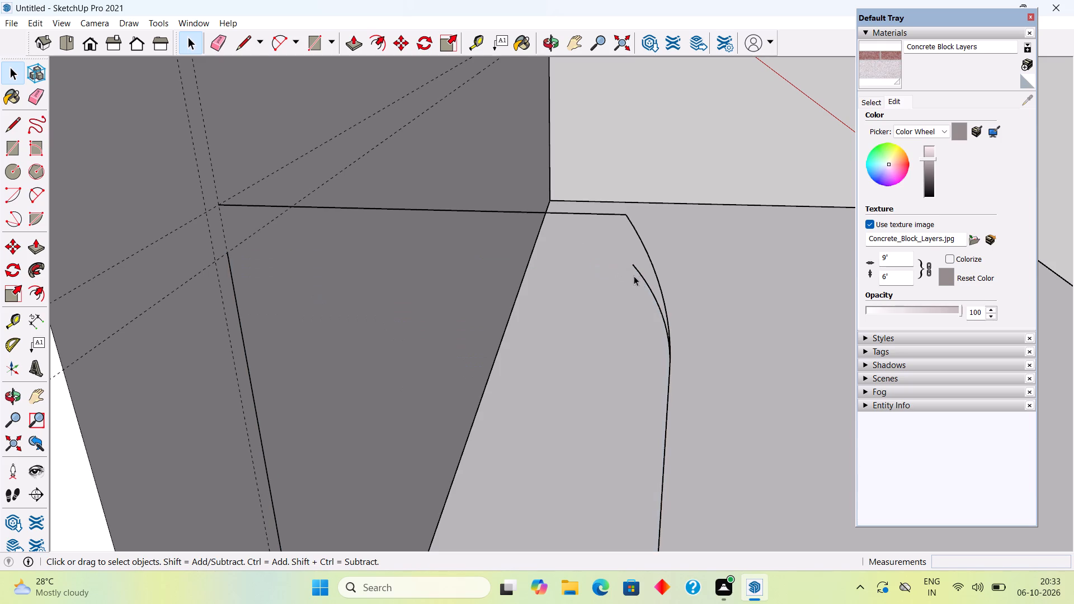
pyautogui.click(642, 277)
pyautogui.press('Delete')
# Close the raised profile with a 2" vertical line on the wall side, from the 16" line's inner end to the old vertical edge.
pyautogui.press('l')
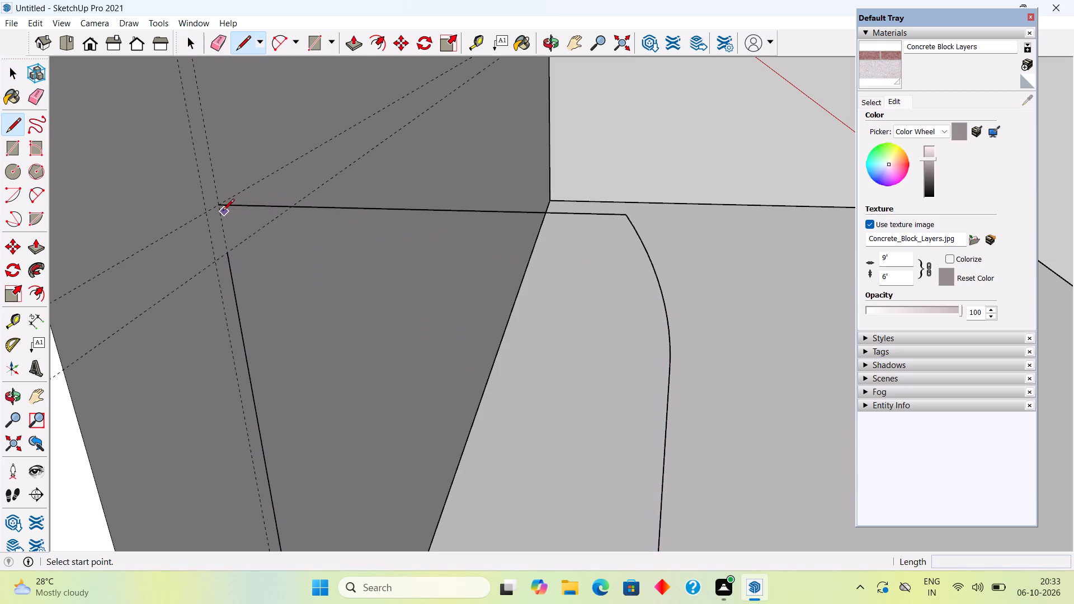
pyautogui.click(223, 210)
pyautogui.click(226, 251)
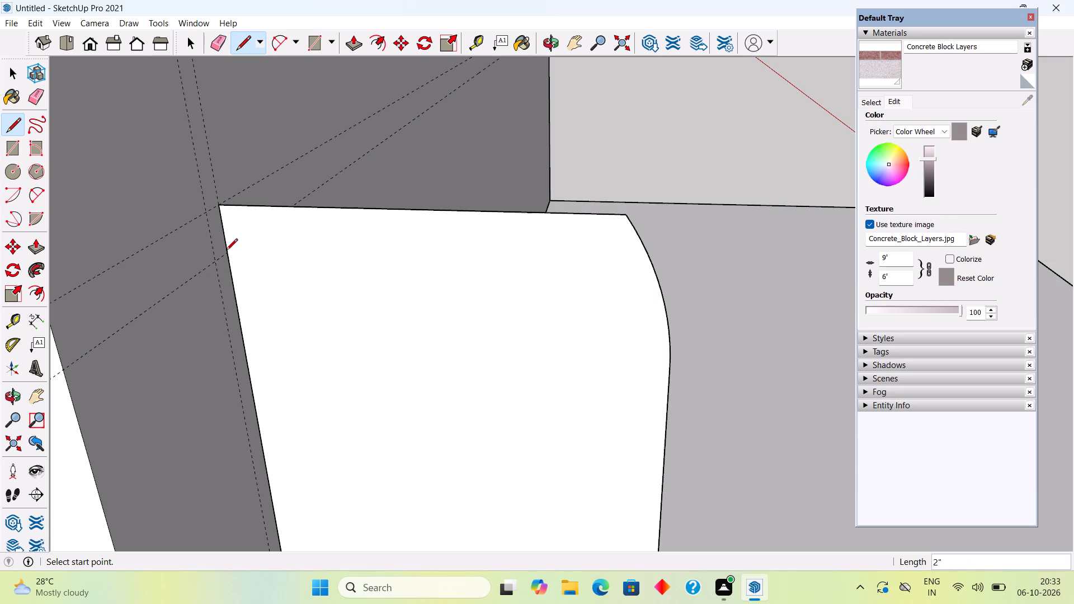
pyautogui.press('space')
# Push/Pull the new round-cornered profile face 2" to form an upright panel.
pyautogui.moveTo(521, 282); pyautogui.dragTo(241, 294, button='middle')
pyautogui.scroll(-3, 264, 291)
pyautogui.moveTo(673, 322); pyautogui.dragTo(327, 272, button='middle')
pyautogui.scroll(-4, 328, 272)
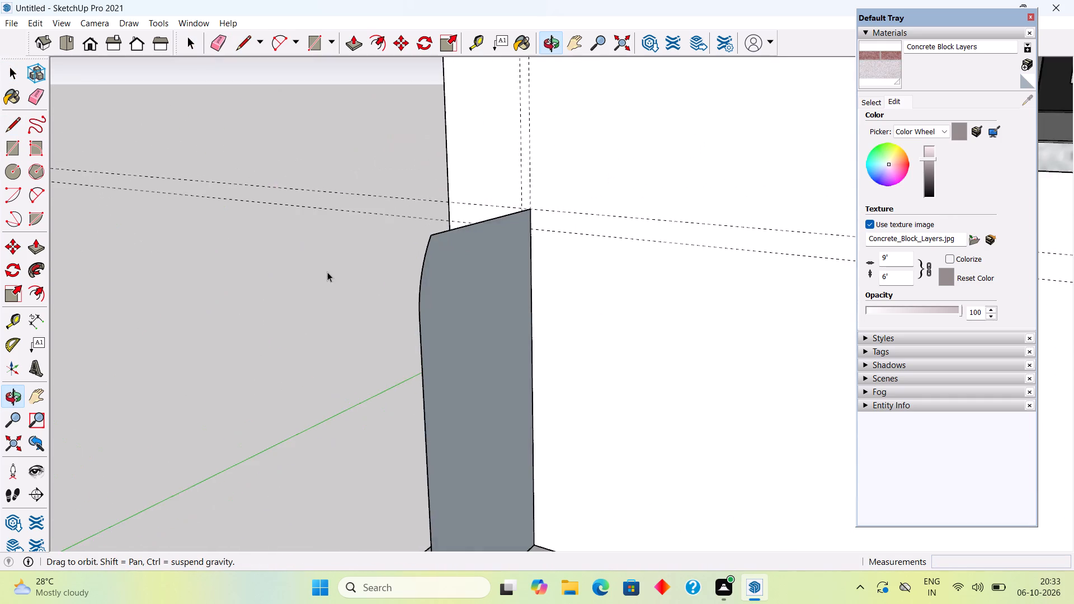
pyautogui.moveTo(582, 301); pyautogui.dragTo(436, 315, button='middle')
pyautogui.click(442, 325)
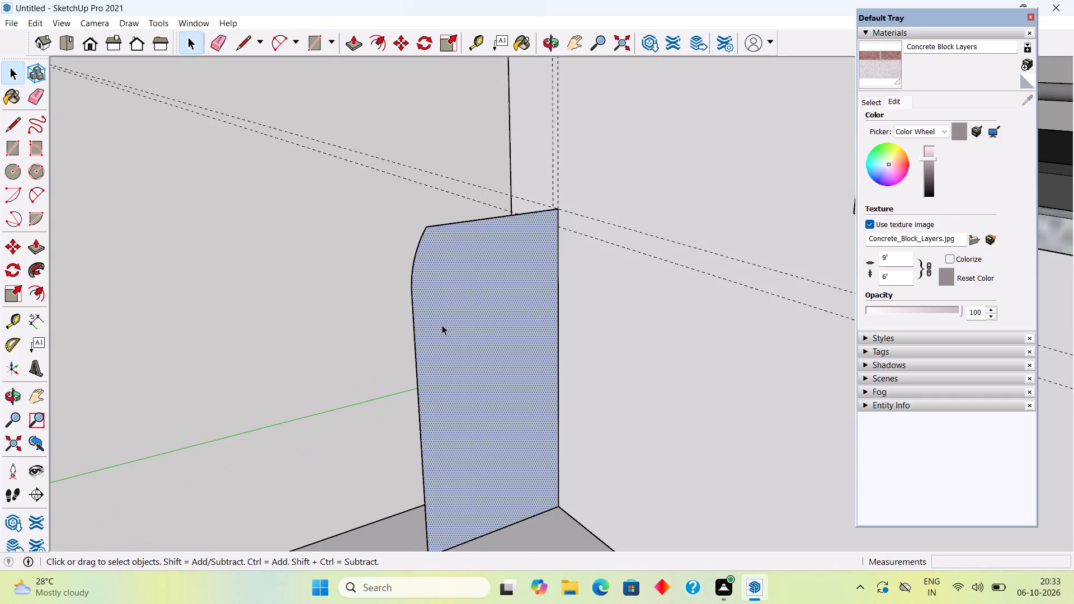
pyautogui.press('p')
pyautogui.click(442, 325)
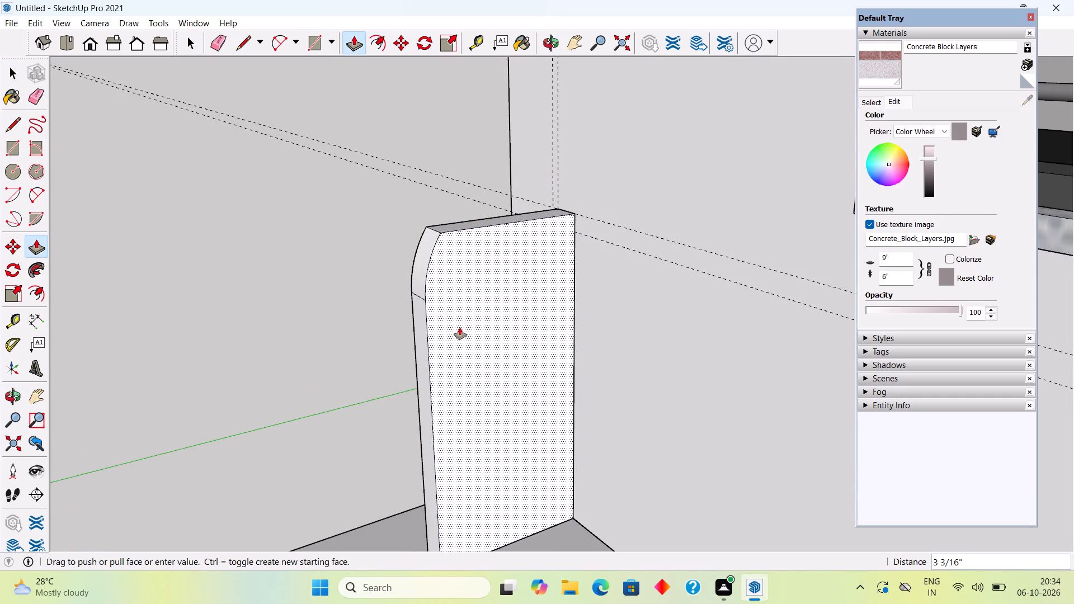
pyautogui.write('2"')
pyautogui.press('Return')
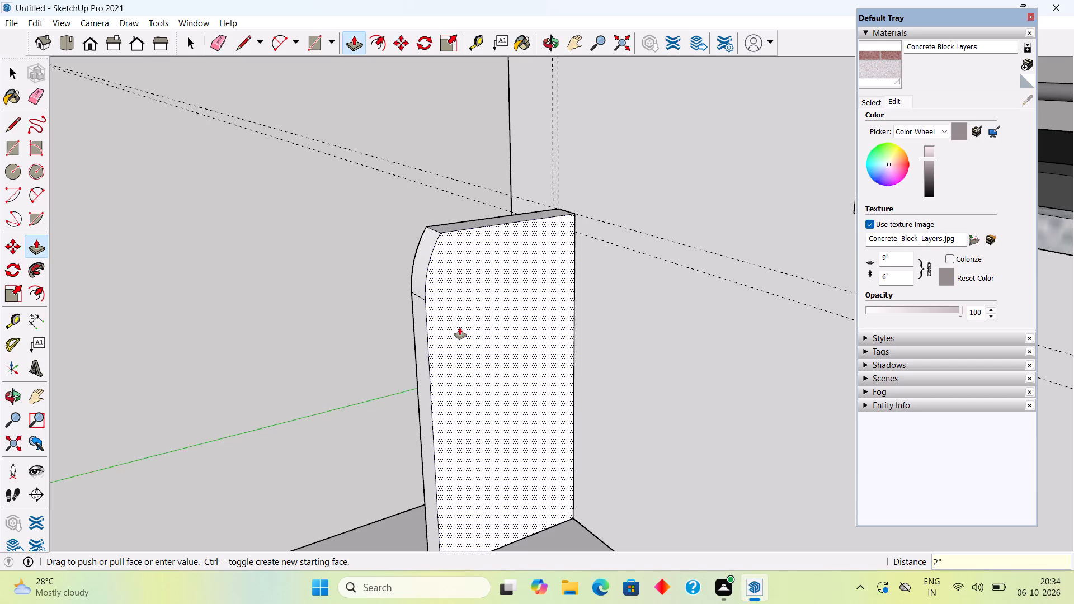
pyautogui.press('space')
# Make the whole upright round-cornered panel a group.
pyautogui.tripleClick(460, 328)
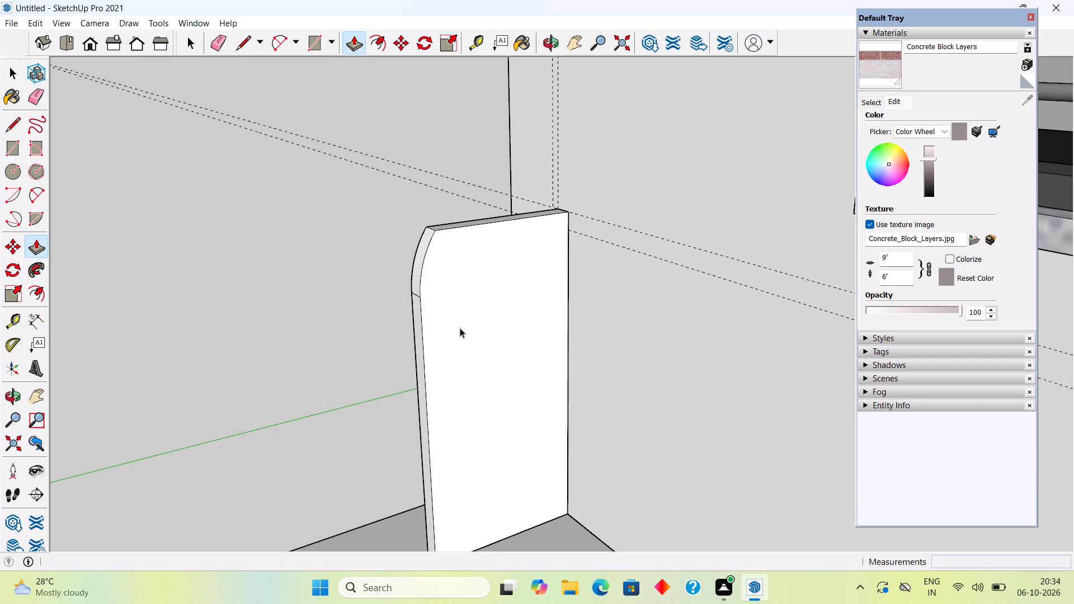
pyautogui.rightClick(460, 328)
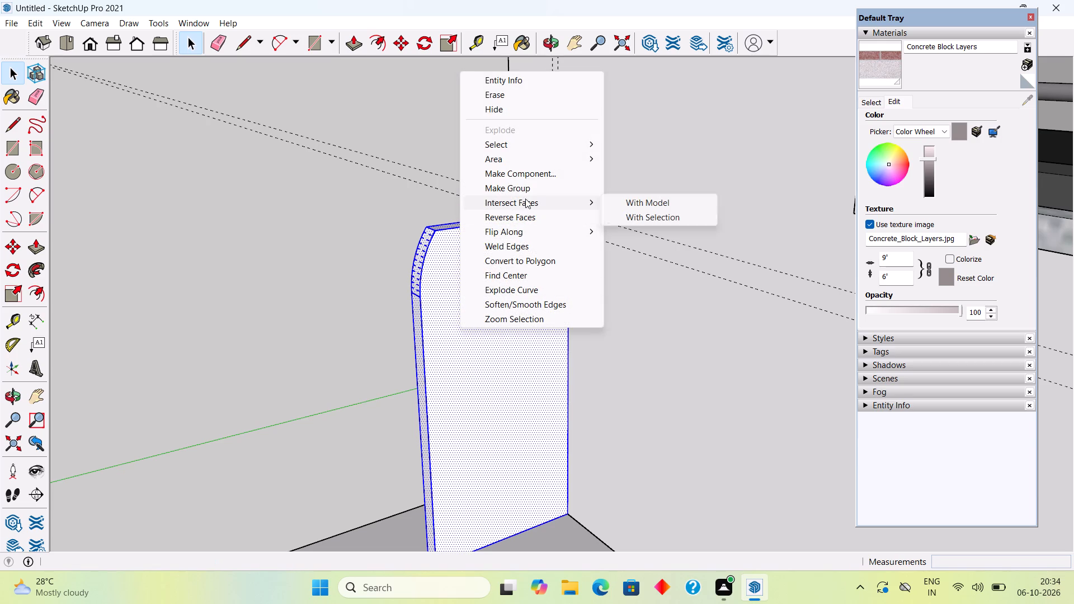
pyautogui.click(522, 190)
pyautogui.click(394, 178)
# Place a horizontal guide on the wall 4" above the edge where the wall meets the slab.
pyautogui.moveTo(473, 273); pyautogui.dragTo(484, 273, button='middle')
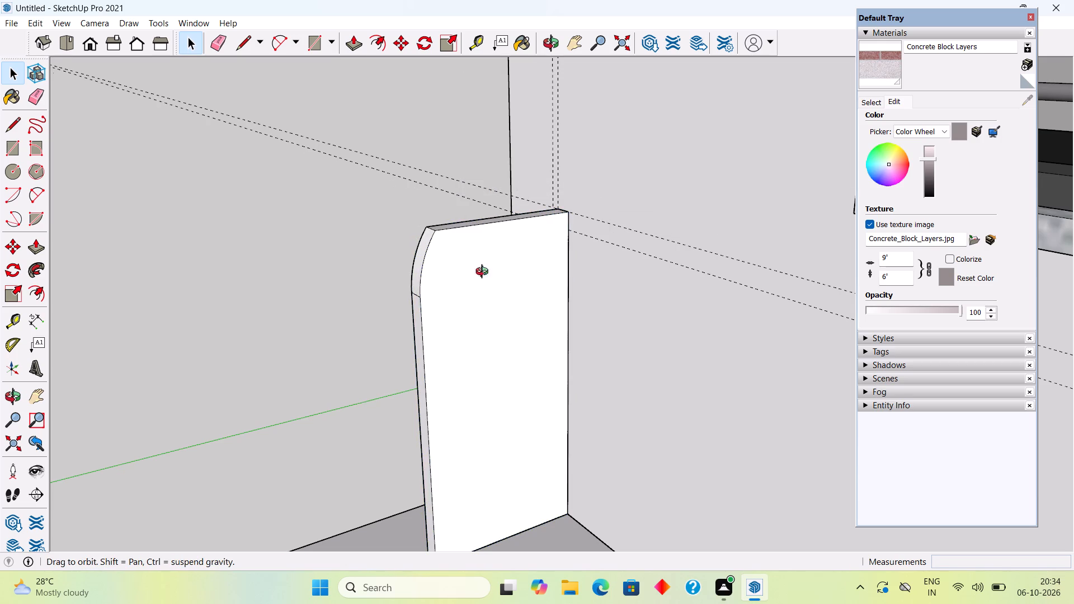
pyautogui.moveTo(484, 273); pyautogui.dragTo(599, 263, button='middle')
pyautogui.scroll(-6, 599, 263)
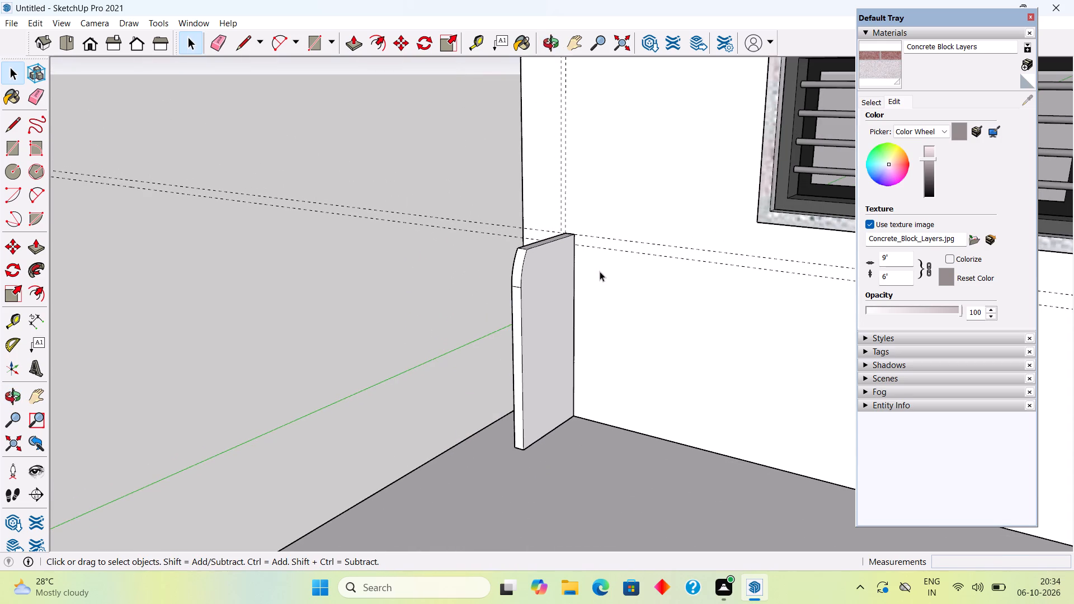
pyautogui.scroll(-6, 629, 301)
pyautogui.moveTo(662, 336); pyautogui.dragTo(799, 397, button='middle')
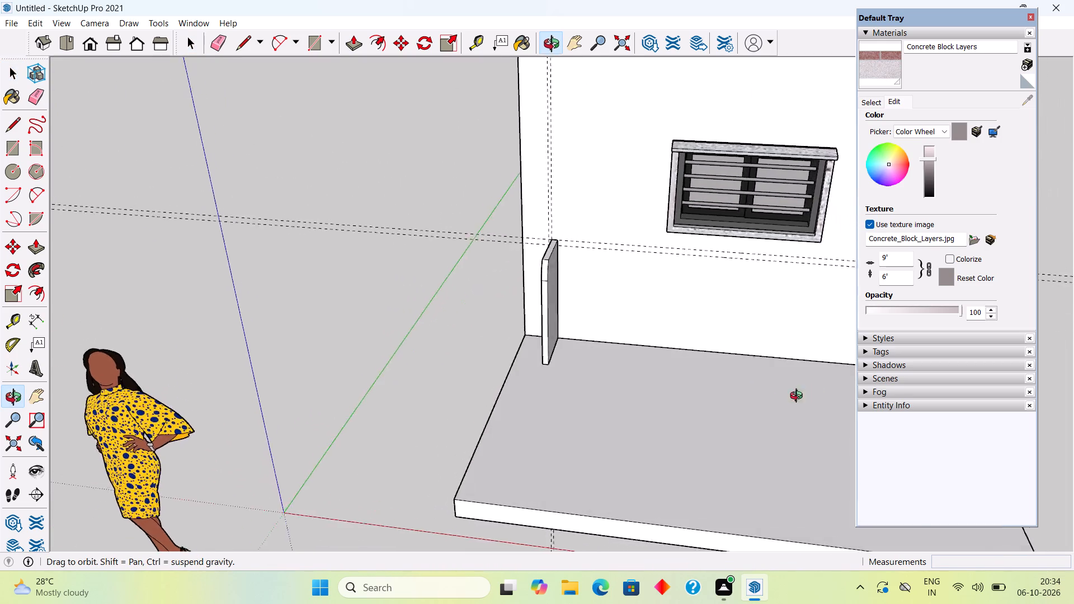
pyautogui.moveTo(799, 397); pyautogui.dragTo(841, 384, button='middle')
pyautogui.scroll(4, 601, 331)
pyautogui.scroll(4, 525, 353)
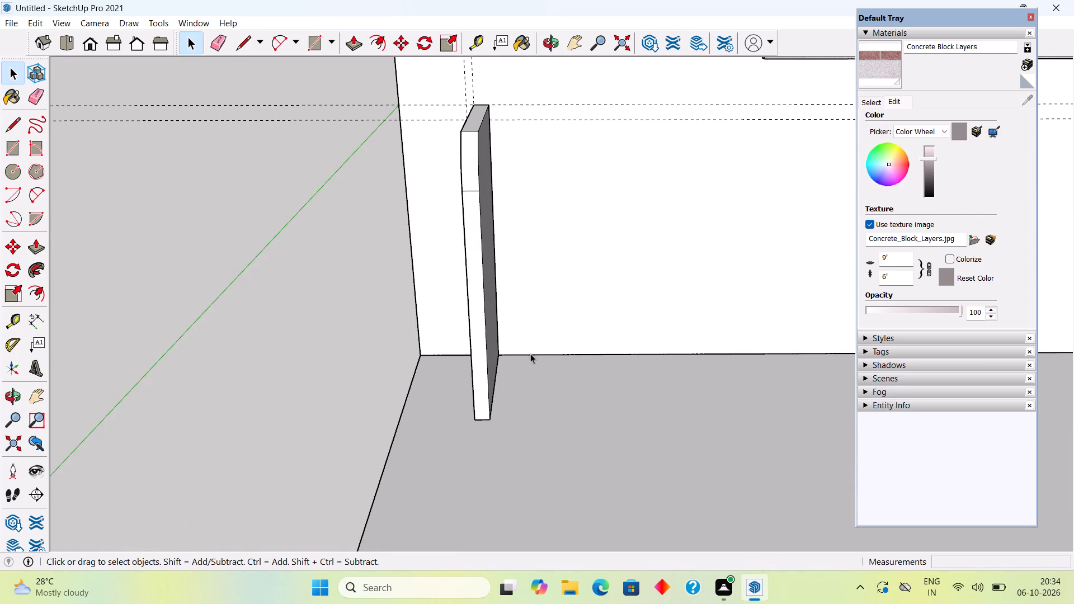
pyautogui.press('t')
pyautogui.click(552, 351)
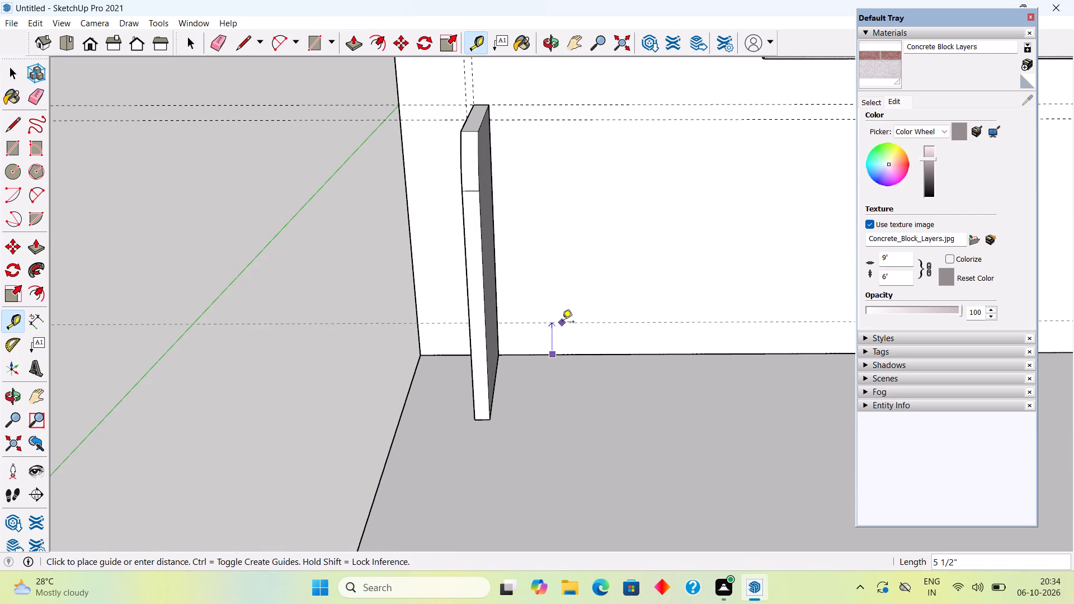
pyautogui.write('4"')
pyautogui.press('Return')
pyautogui.press('space')
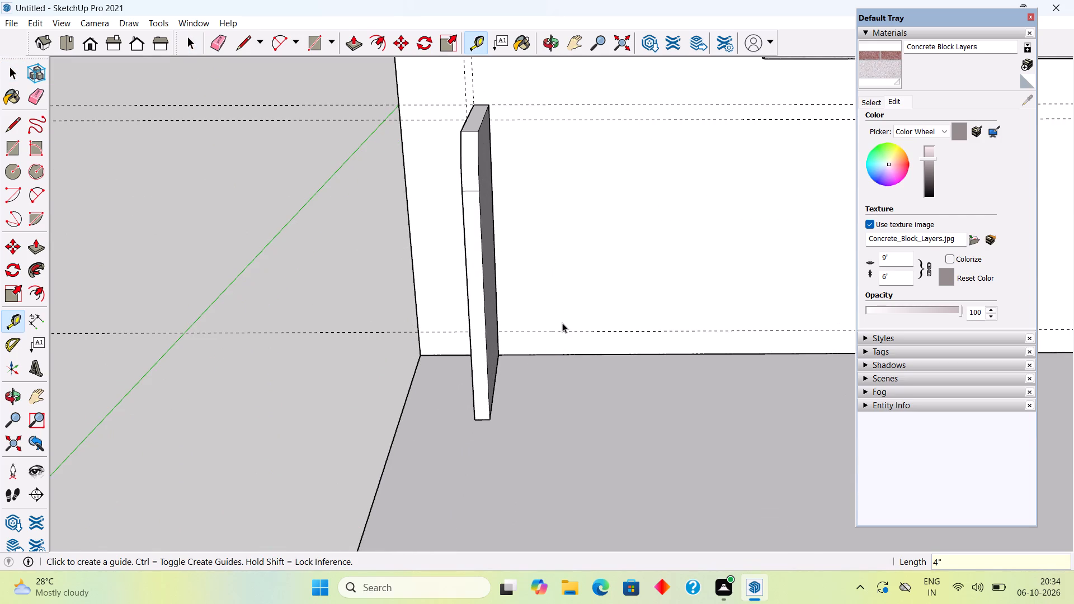
# Draw an 11' by 4" rectangle along the wall's base, from the panel to the wall's far end, under the 4" guide.
pyautogui.press('r')
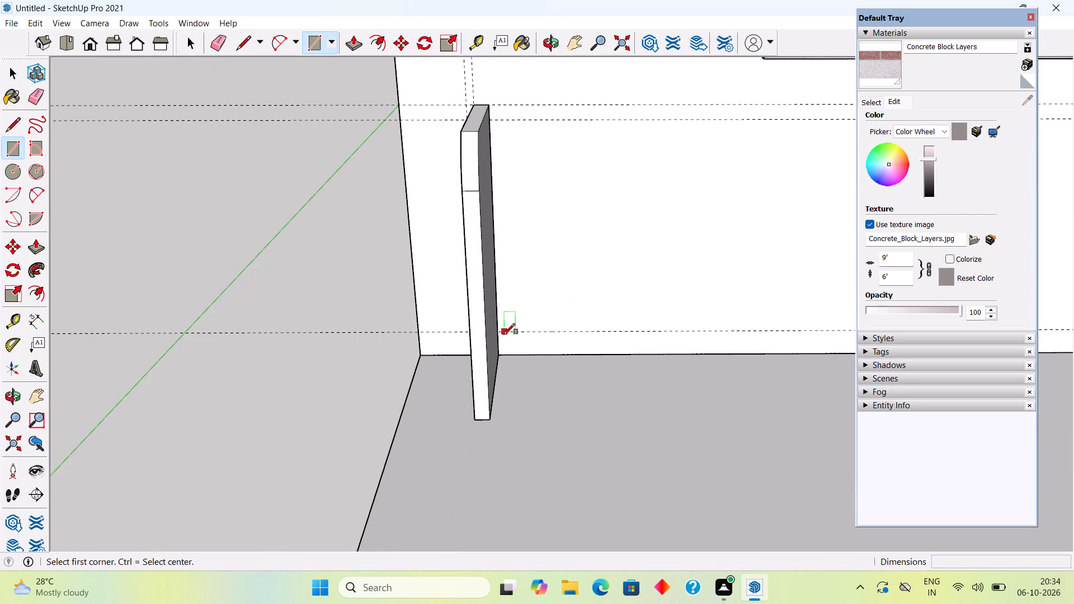
pyautogui.click(500, 334)
pyautogui.scroll(-11, 561, 360)
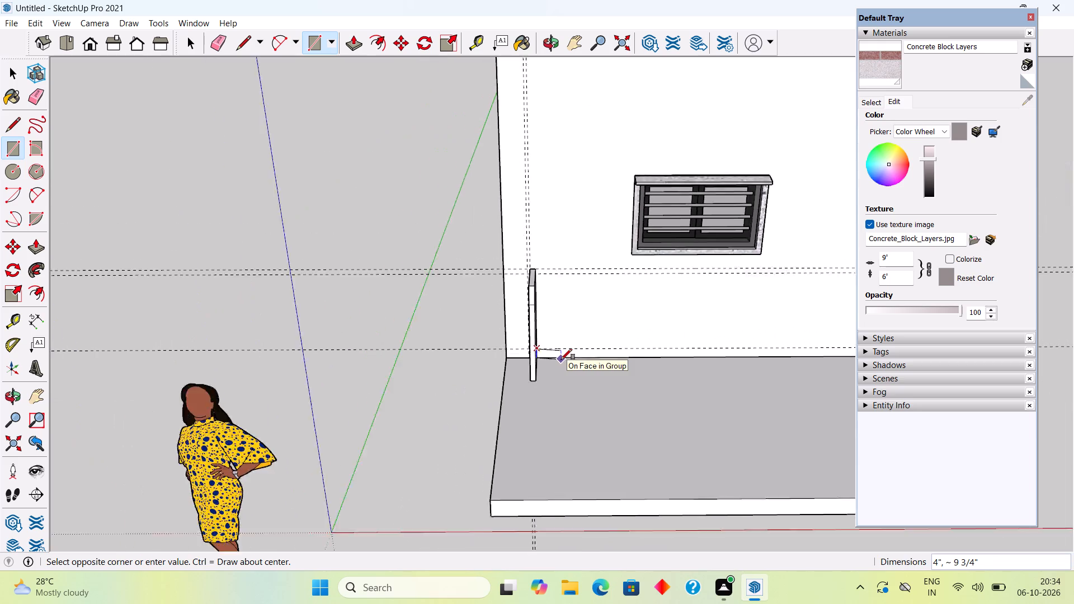
pyautogui.scroll(4, 789, 357)
pyautogui.scroll(-7, 825, 352)
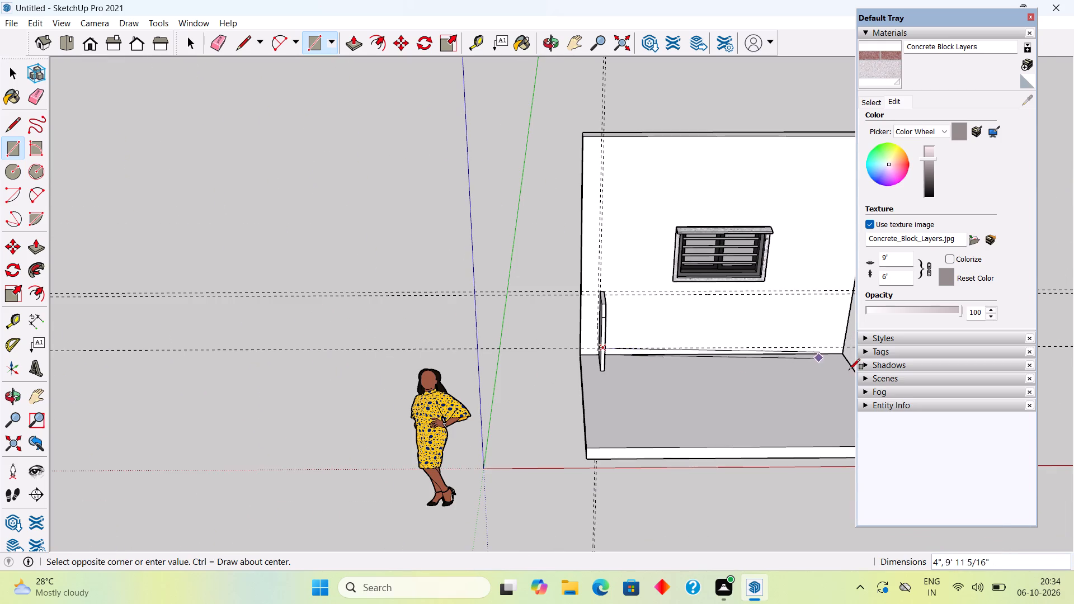
pyautogui.scroll(4, 839, 351)
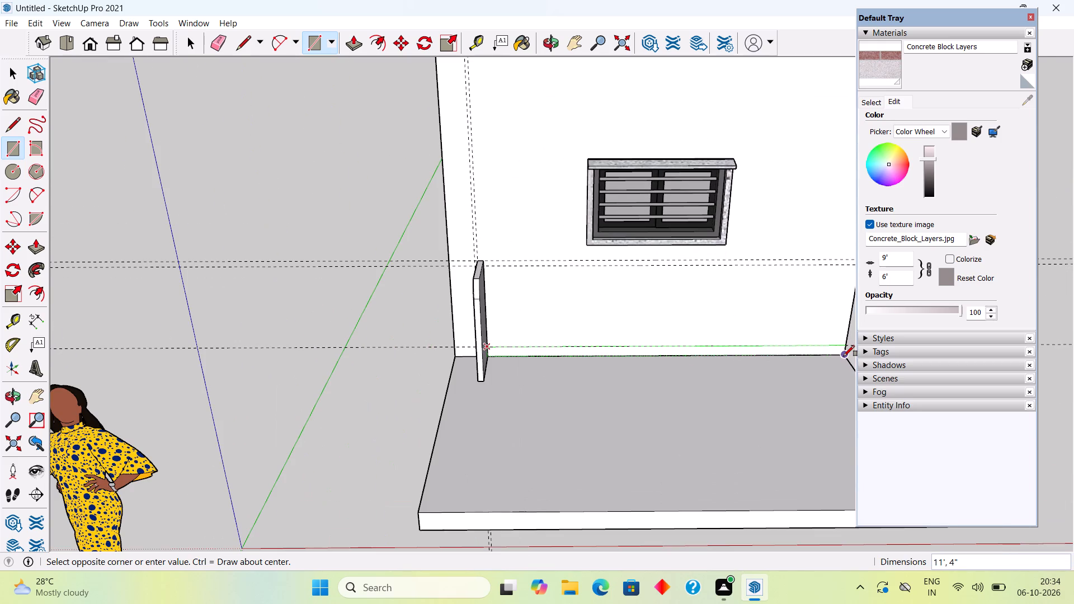
pyautogui.click(844, 356)
pyautogui.press('space')
# Push/Pull the base strip's face 10" out from the wall to form a low ledge.
pyautogui.write('p')
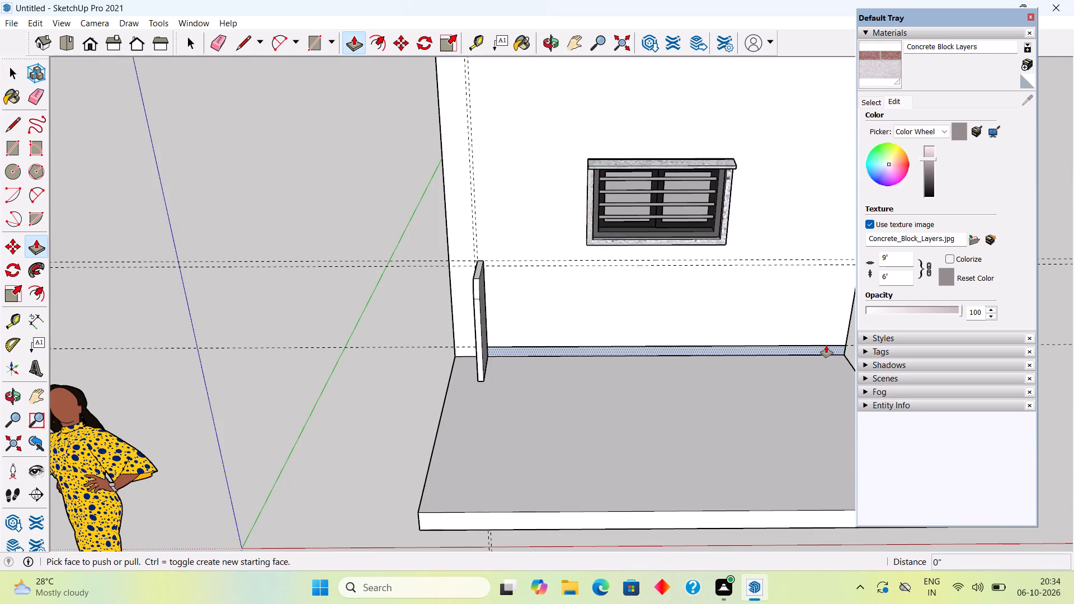
pyautogui.click(826, 346)
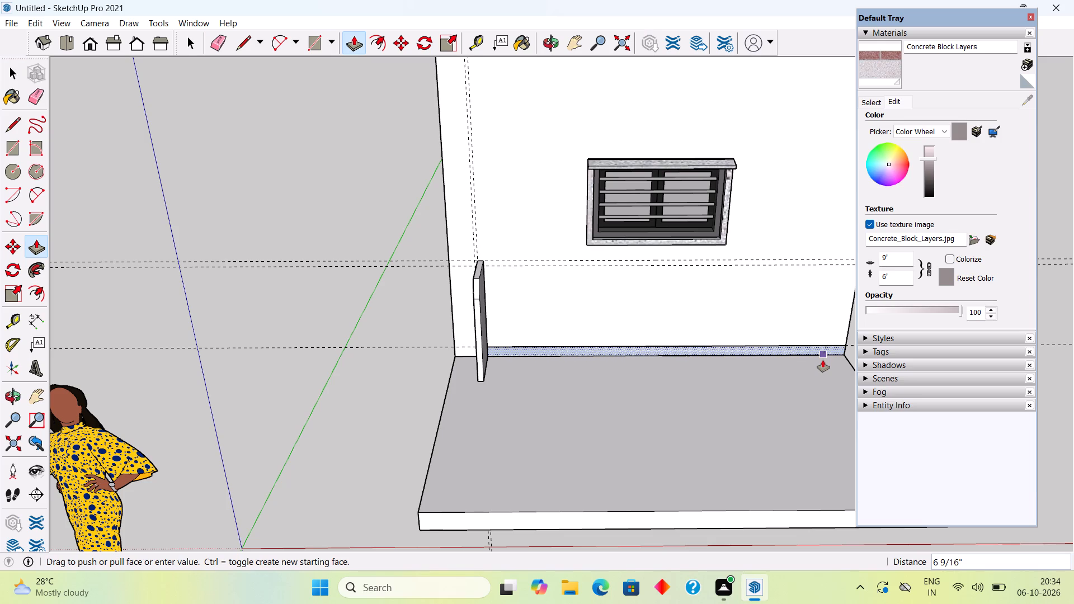
pyautogui.write('10"')
pyautogui.press('Return')
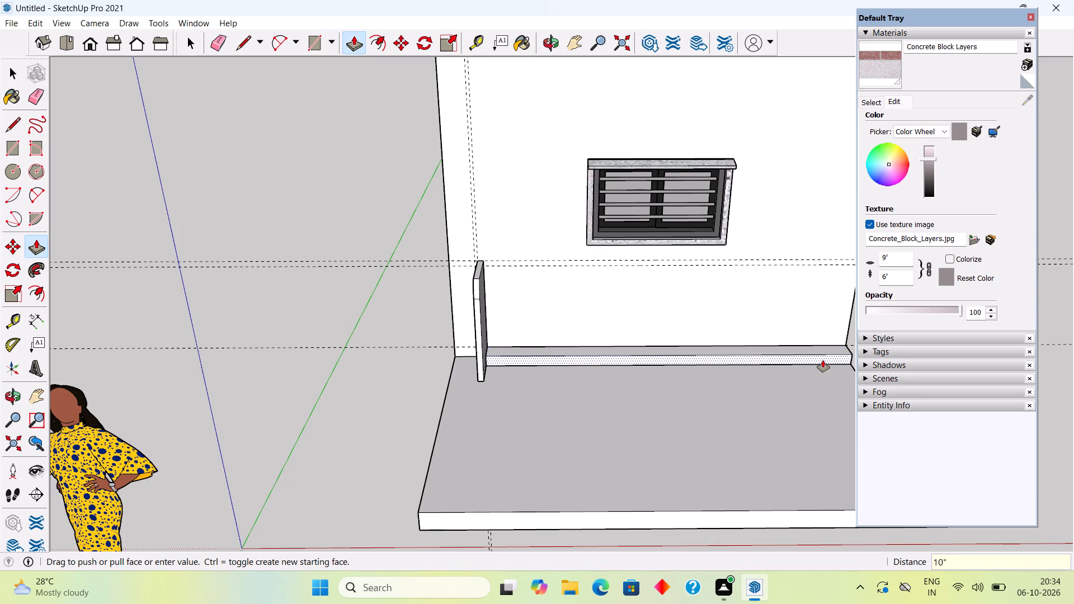
pyautogui.press('space')
# Make the low ledge along the wall's base a group.
pyautogui.tripleClick(823, 361)
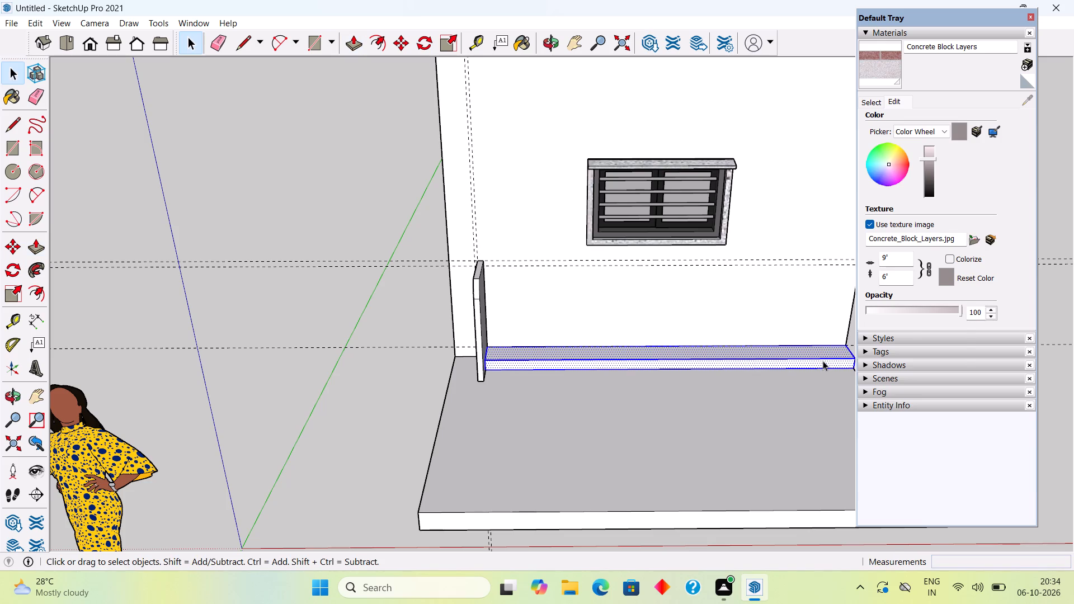
pyautogui.rightClick(823, 361)
pyautogui.click(877, 261)
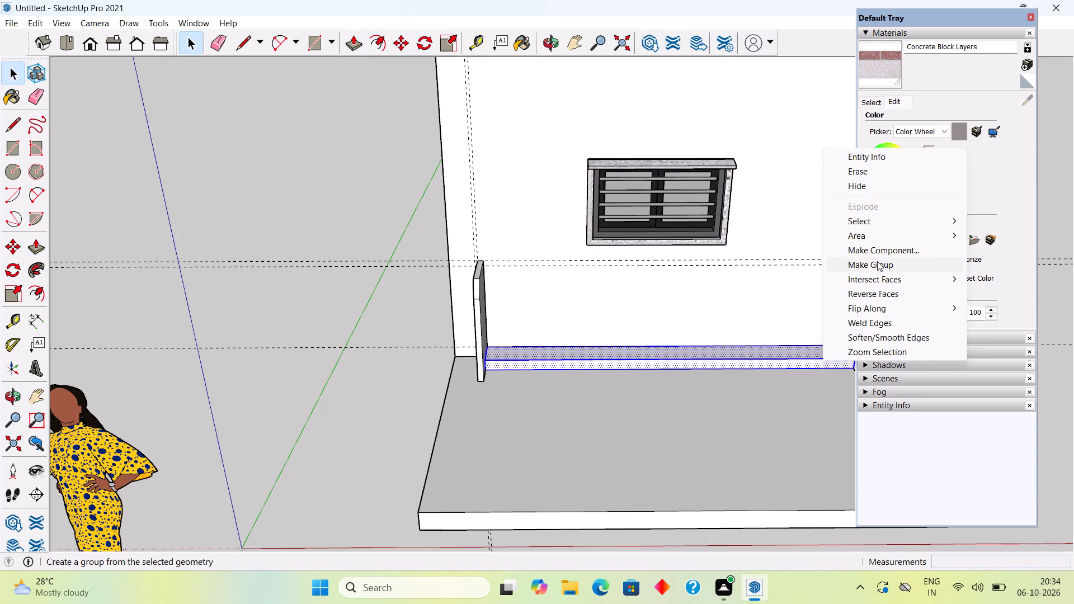
pyautogui.scroll(-2, 632, 313)
pyautogui.click(852, 300)
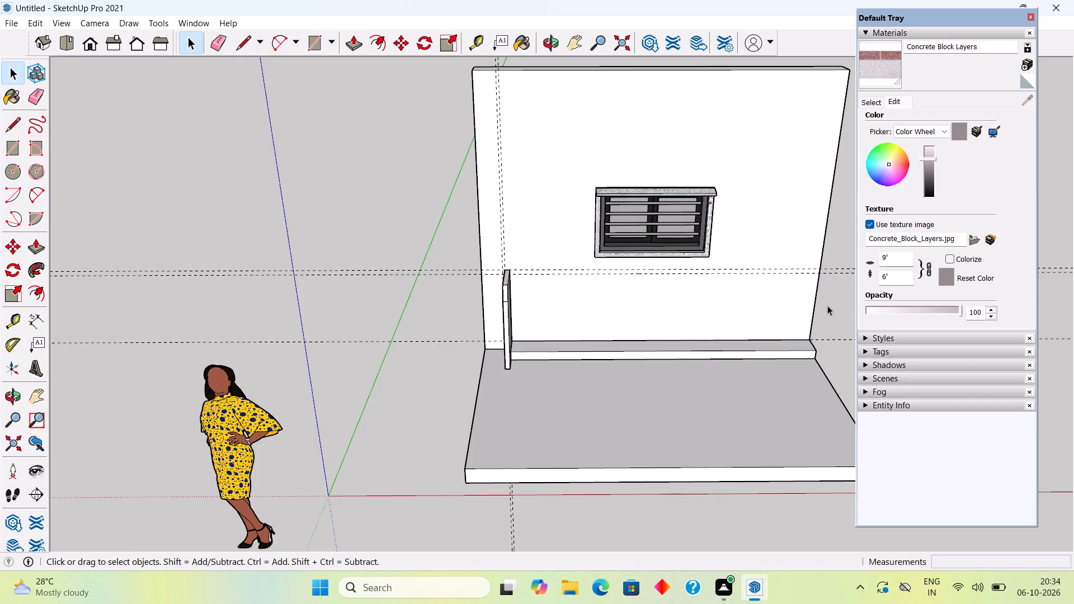
# Examine the panel and the low ledge against the wall from the front and the far end.
pyautogui.middleClick(812, 309)
pyautogui.scroll(2, 812, 309)
pyautogui.moveTo(828, 309); pyautogui.dragTo(844, 252, button='middle')
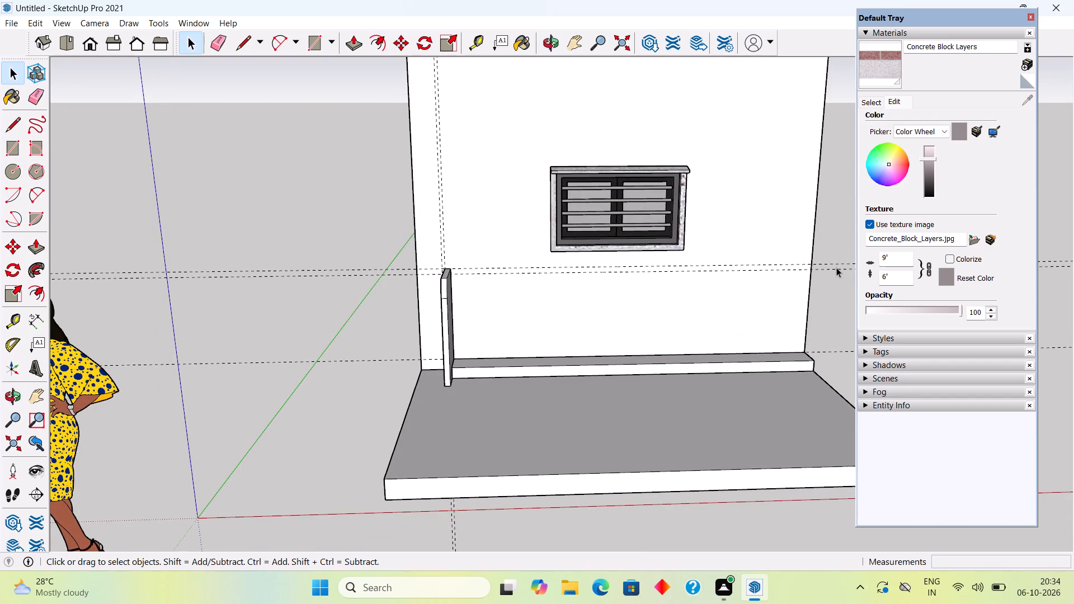
pyautogui.scroll(4, 837, 272)
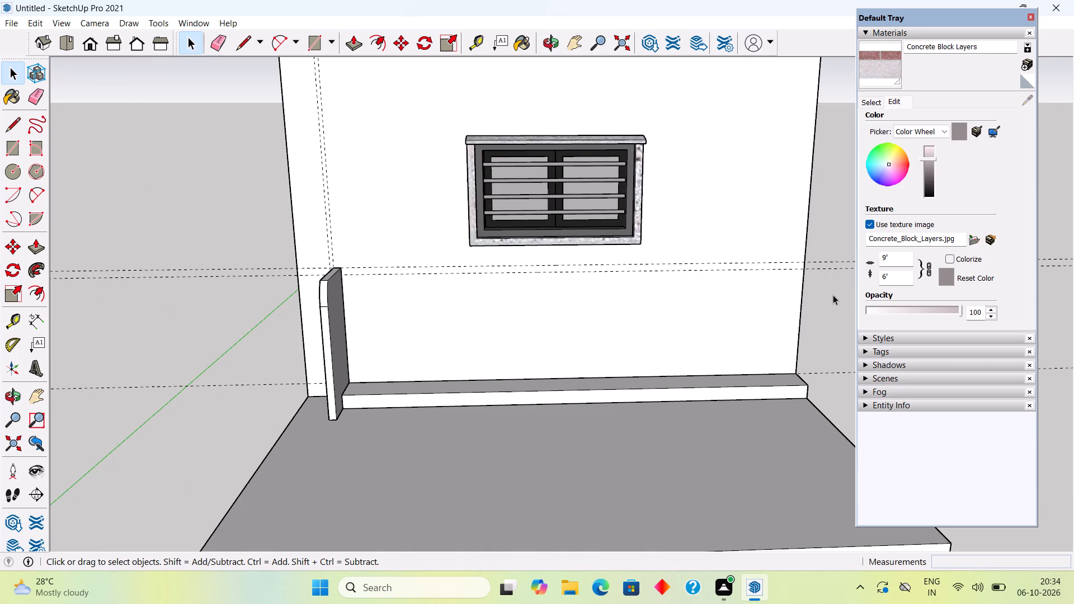
pyautogui.moveTo(833, 295); pyautogui.dragTo(634, 315, button='middle')
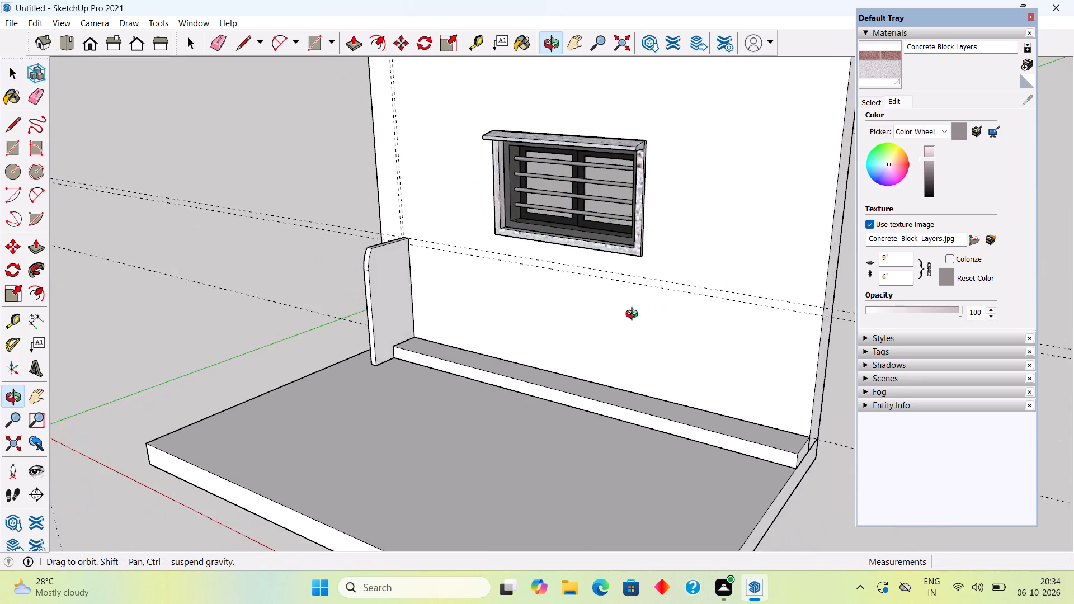
pyautogui.moveTo(634, 315); pyautogui.dragTo(456, 358, button='middle')
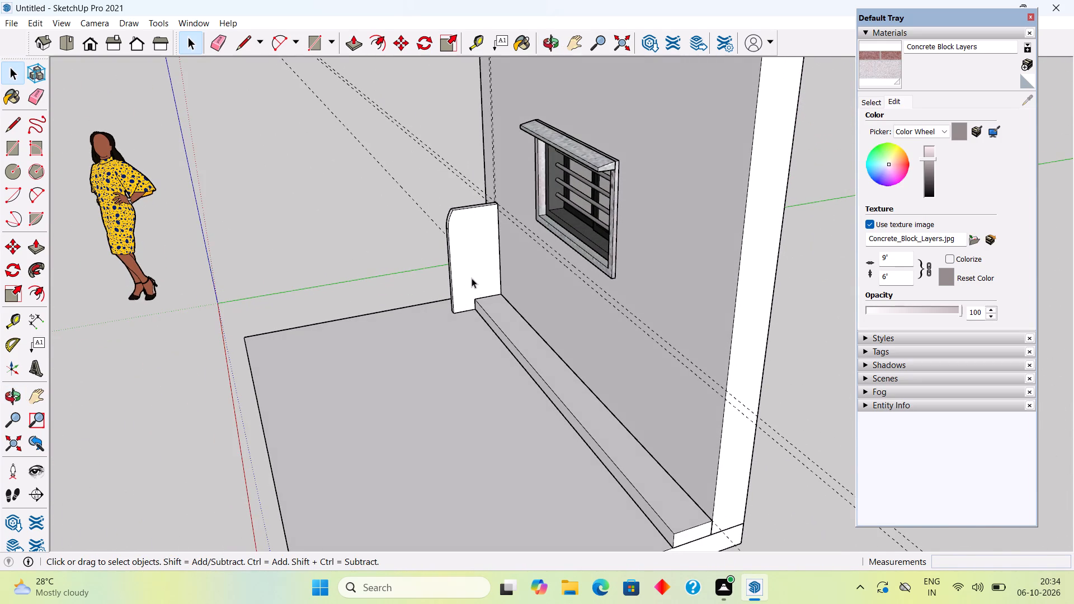
pyautogui.moveTo(475, 278); pyautogui.dragTo(770, 276, button='middle')
pyautogui.moveTo(589, 274); pyautogui.dragTo(654, 254, button='middle')
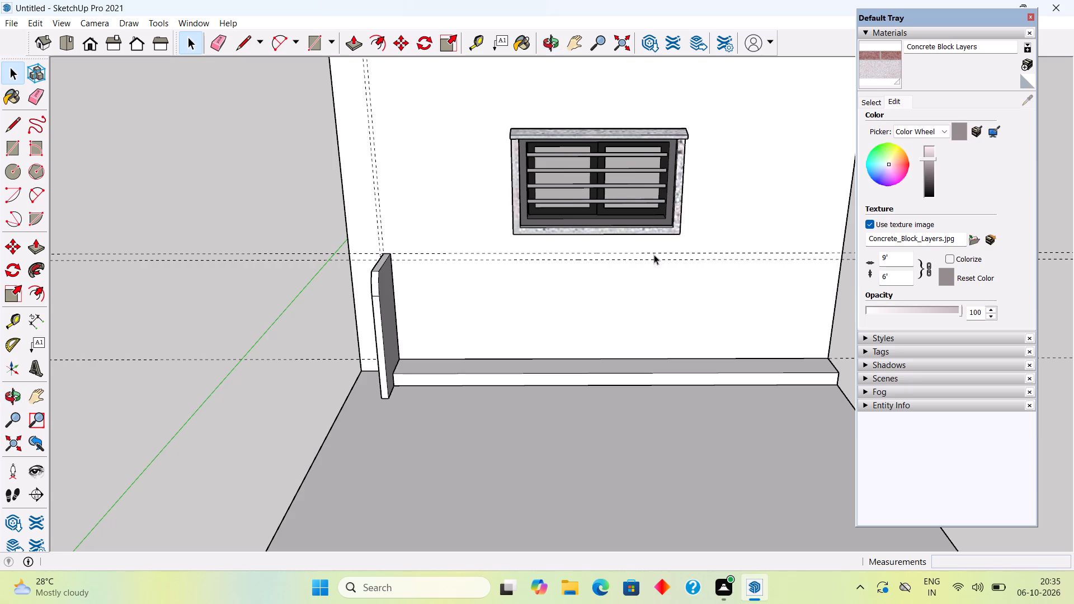
pyautogui.click(654, 254)
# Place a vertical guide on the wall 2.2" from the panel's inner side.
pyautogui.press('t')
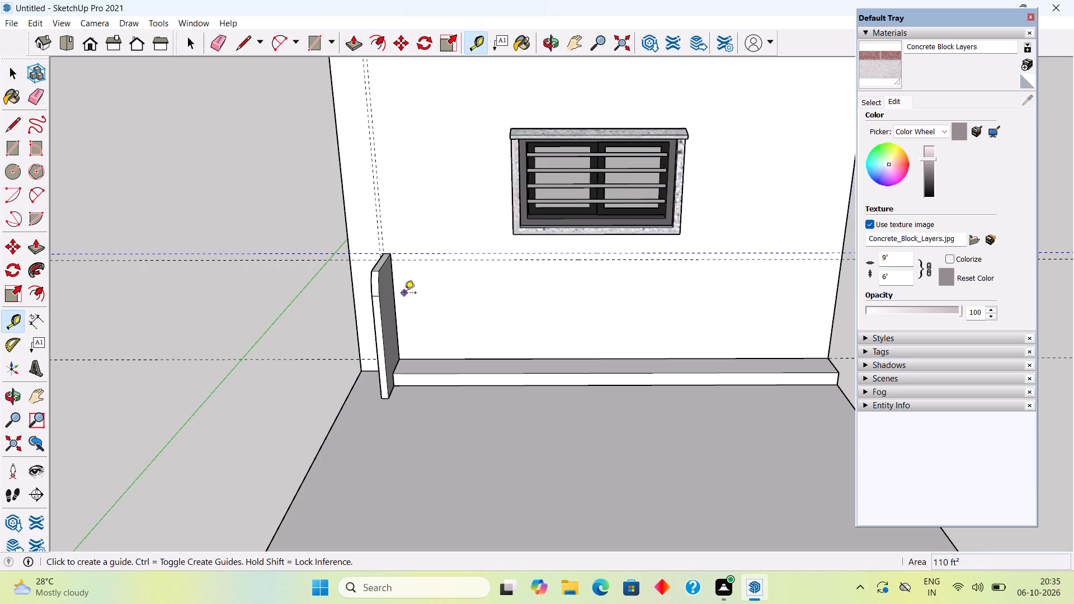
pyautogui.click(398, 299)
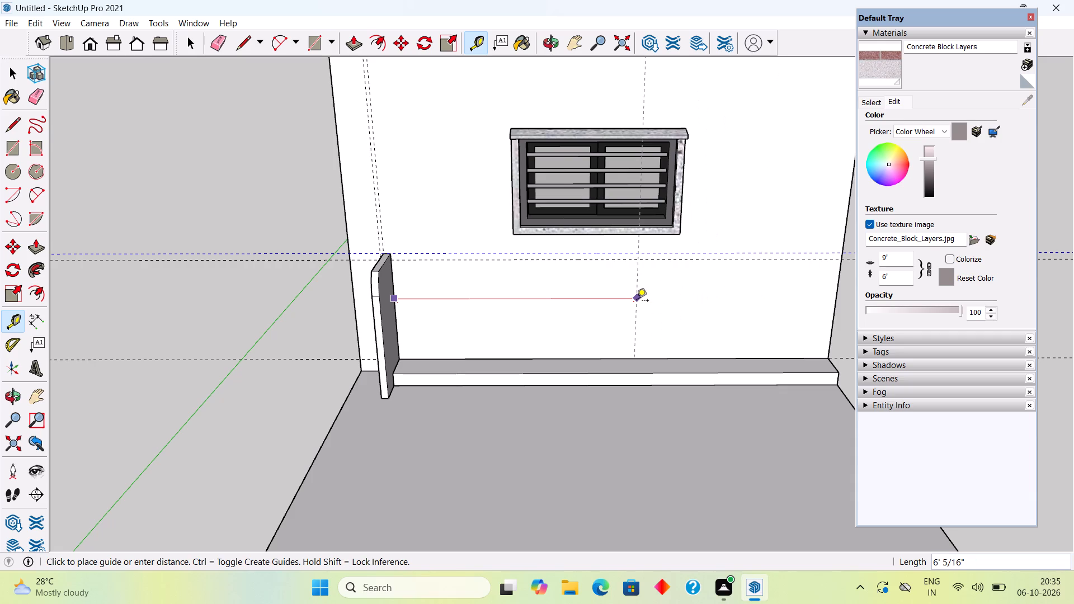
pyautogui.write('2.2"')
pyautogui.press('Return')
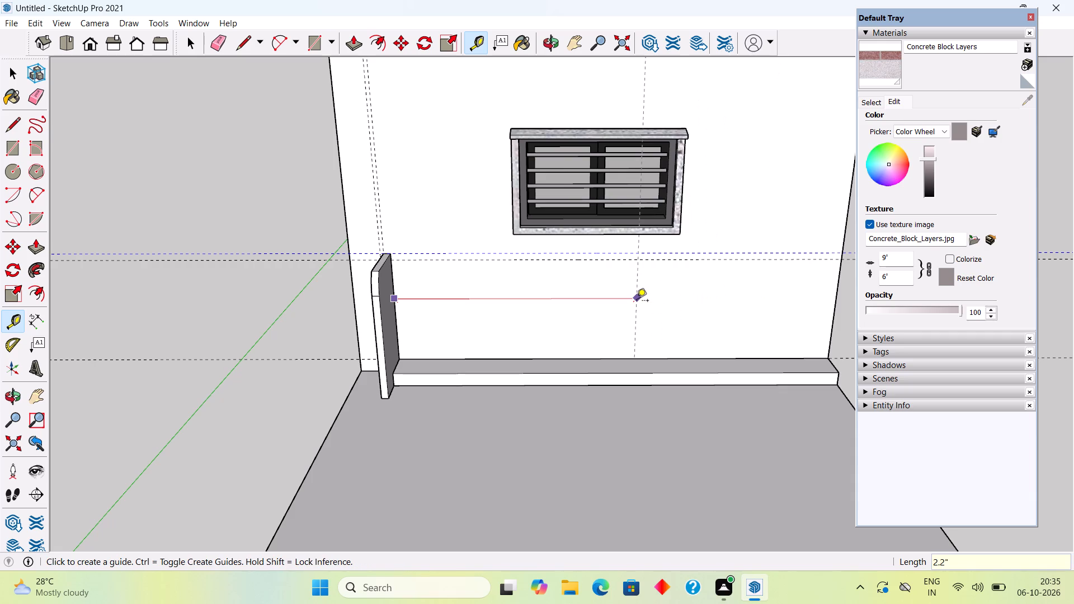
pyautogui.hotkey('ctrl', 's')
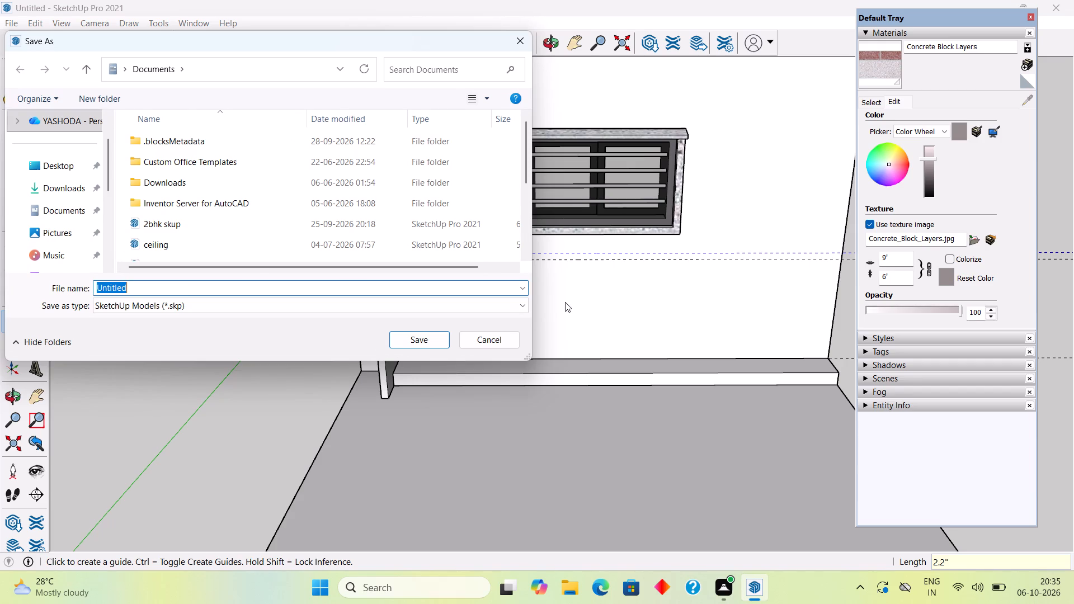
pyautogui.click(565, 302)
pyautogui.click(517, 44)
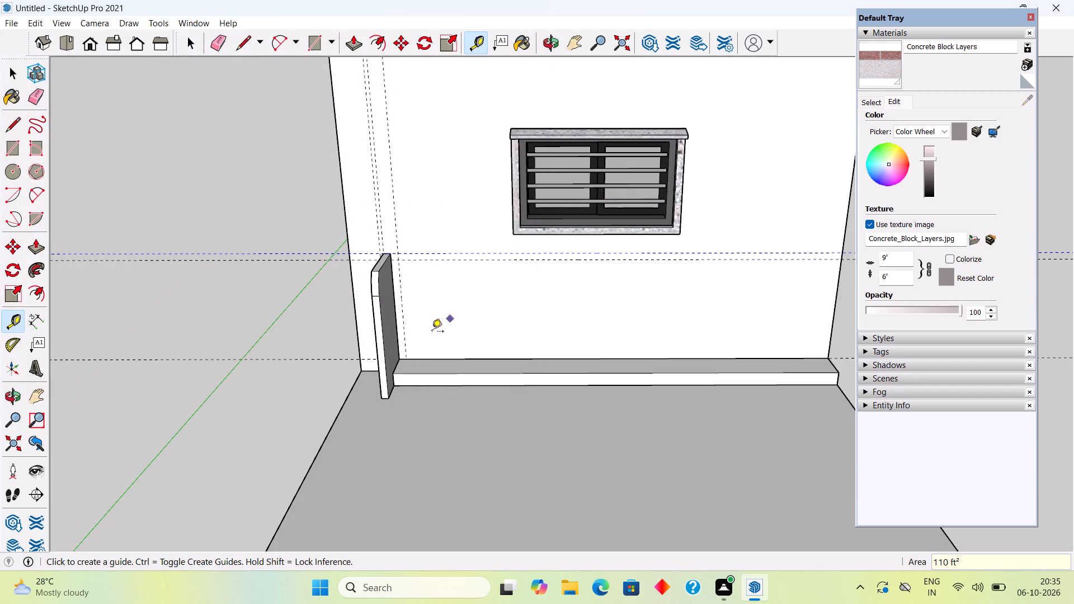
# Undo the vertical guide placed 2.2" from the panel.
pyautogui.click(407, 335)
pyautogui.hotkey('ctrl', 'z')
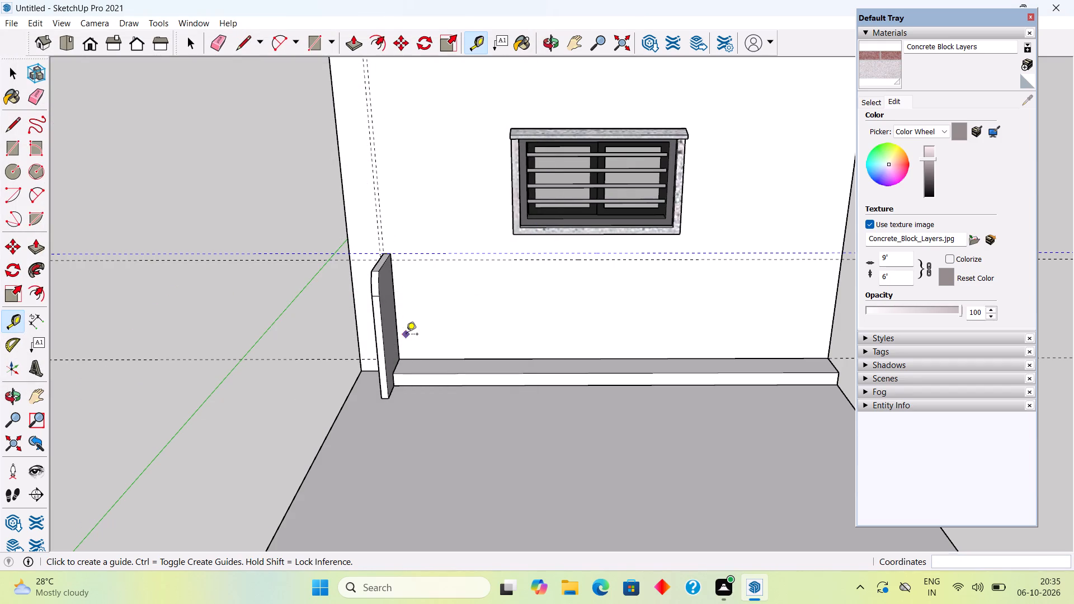
# Place a vertical guide on the wall 2.2' from the panel's inner side.
pyautogui.click(398, 319)
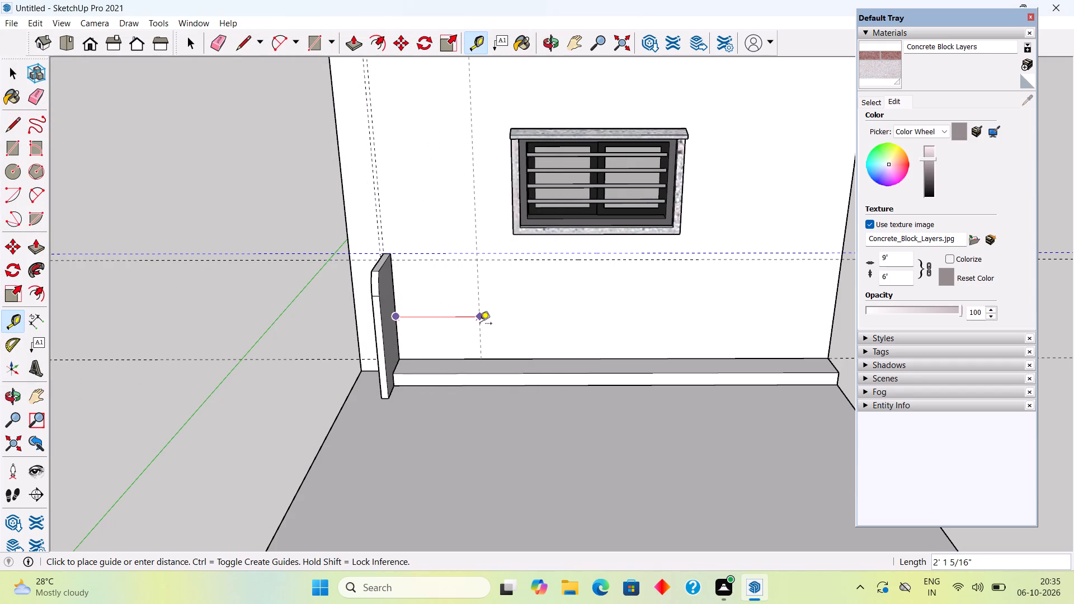
pyautogui.press('2')
pyautogui.write('.2')
pyautogui.press("'")
pyautogui.press('Return')
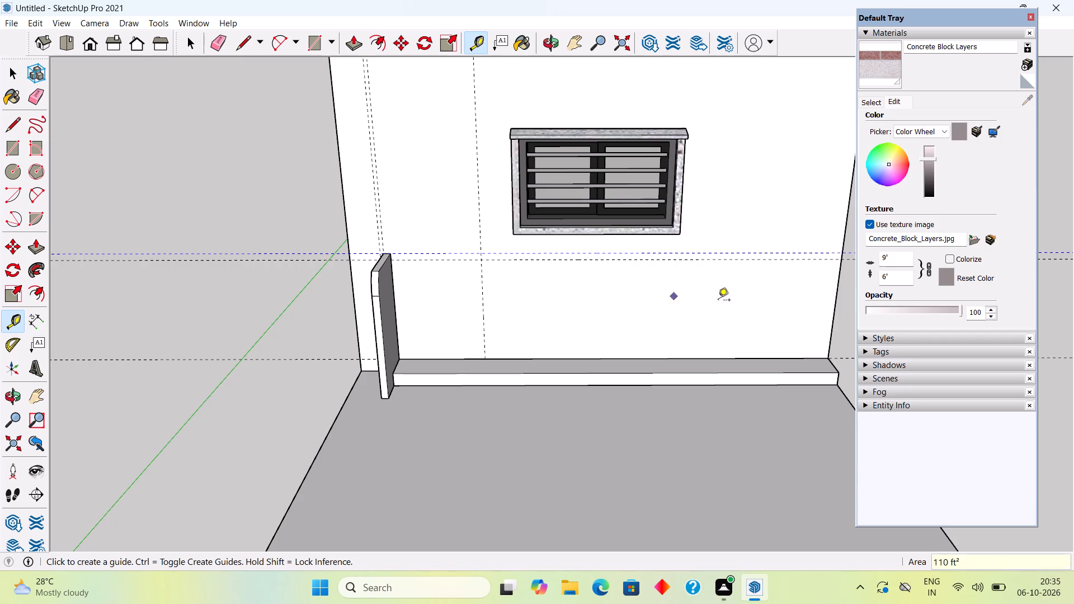
# Place a vertical guide on the wall 2.2' in from the wall's far vertical edge.
pyautogui.click(833, 297)
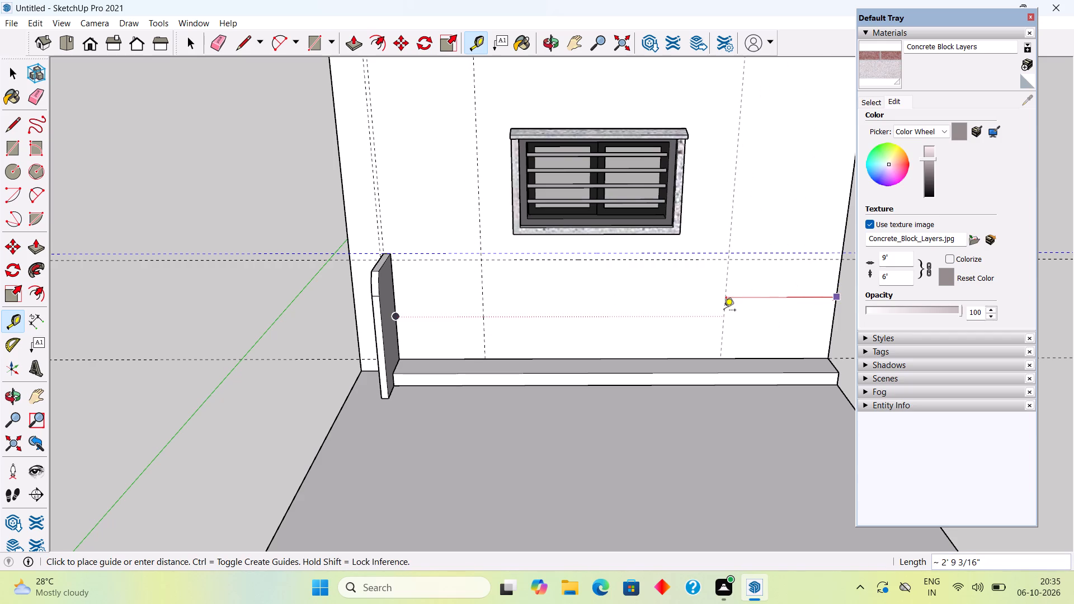
pyautogui.write('2.2')
pyautogui.press("'")
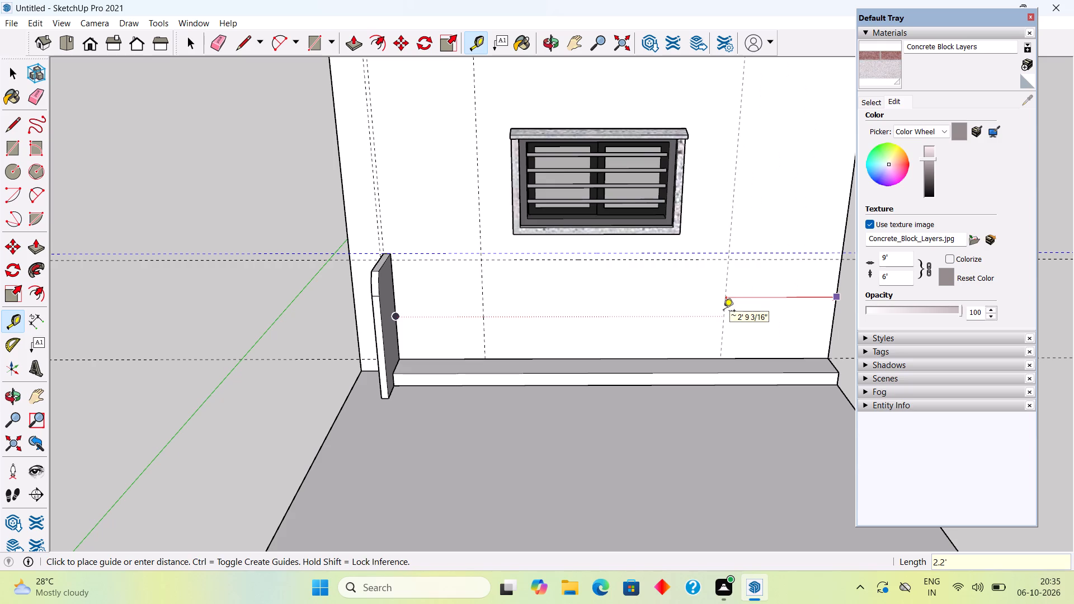
pyautogui.press('Return')
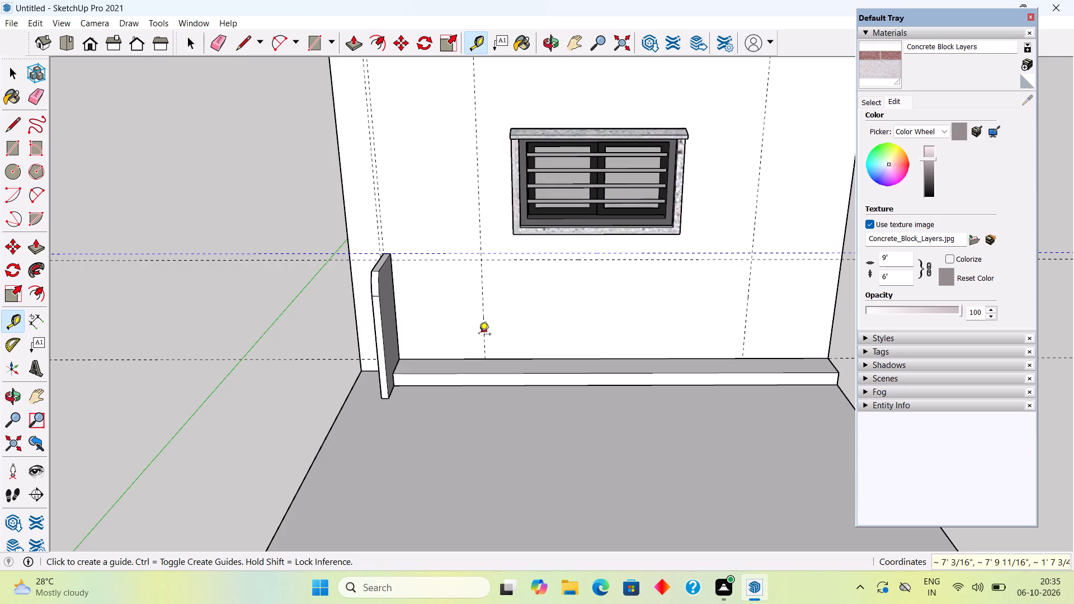
# Place two more vertical guides on the wall, each 2.2' inward from the existing guides on either side.
pyautogui.click(487, 334)
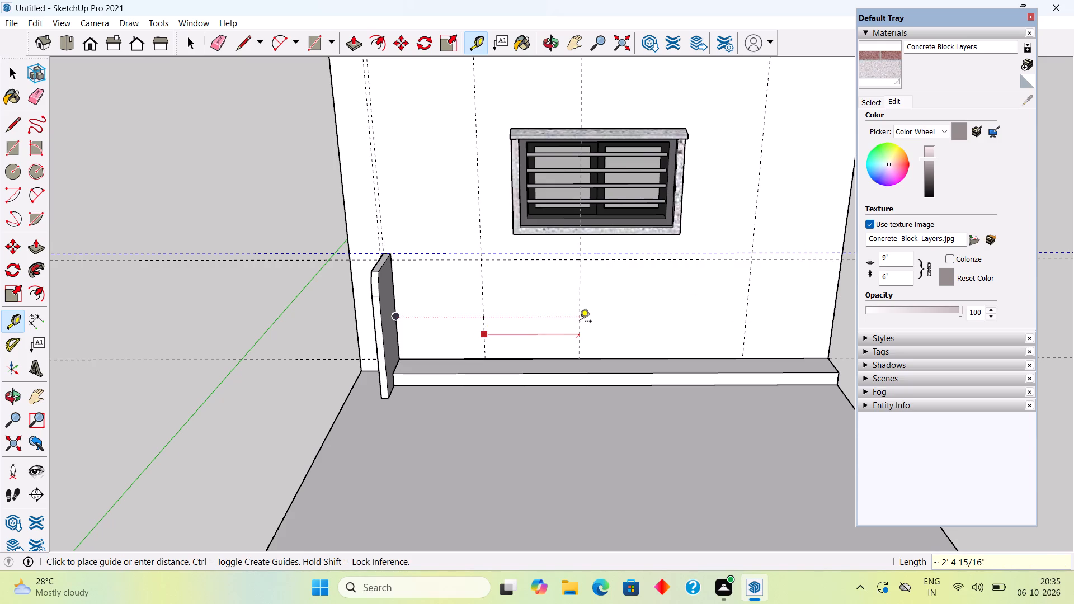
pyautogui.write("2.2'")
pyautogui.press('Return')
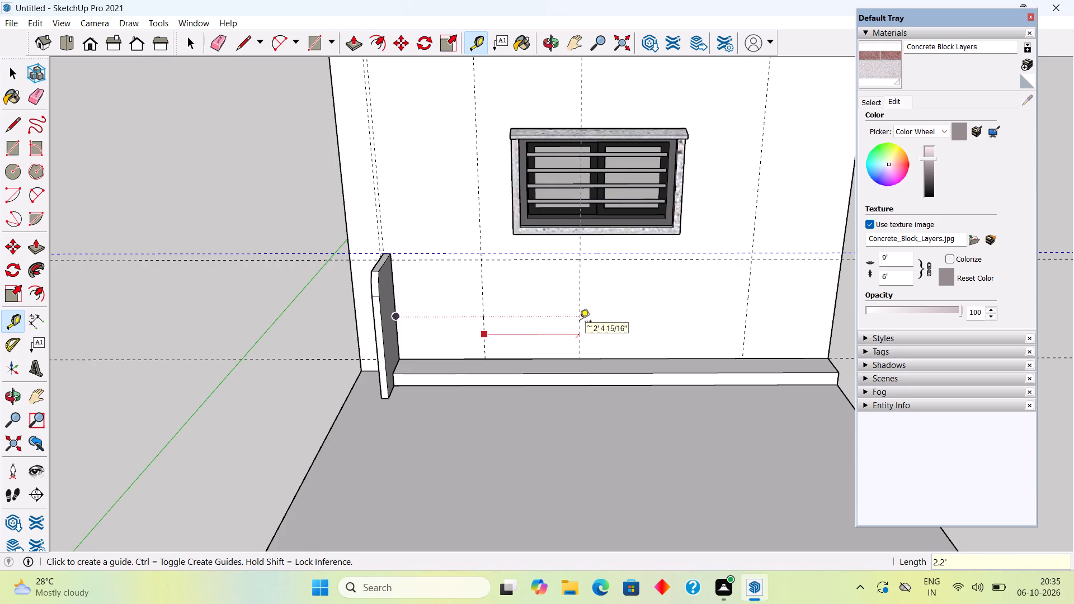
pyautogui.click(751, 295)
pyautogui.write("2.2'")
pyautogui.press('Return')
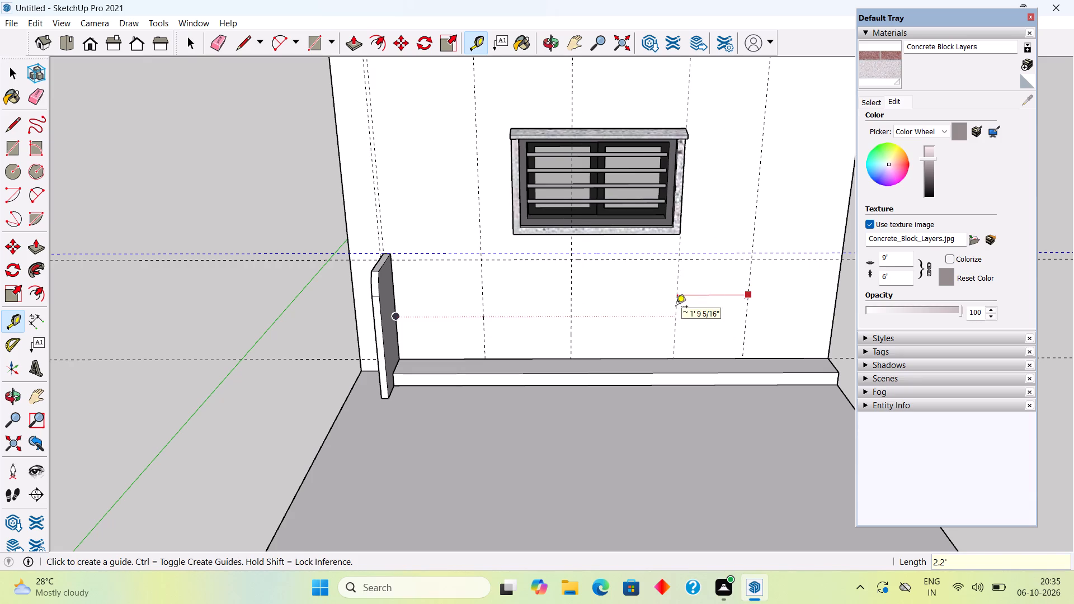
pyautogui.click(661, 317)
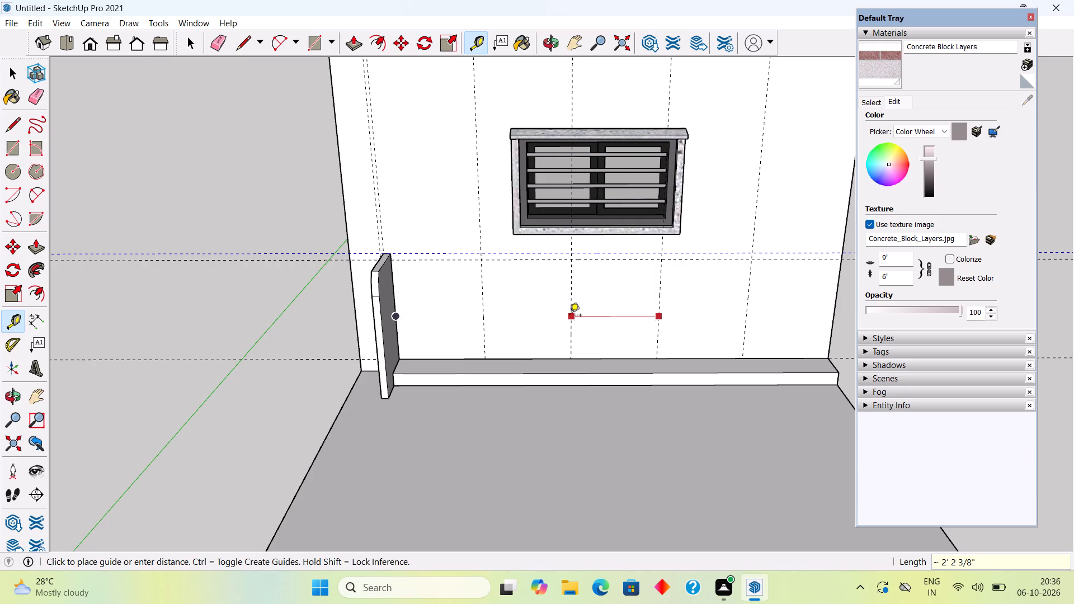
pyautogui.press('space')
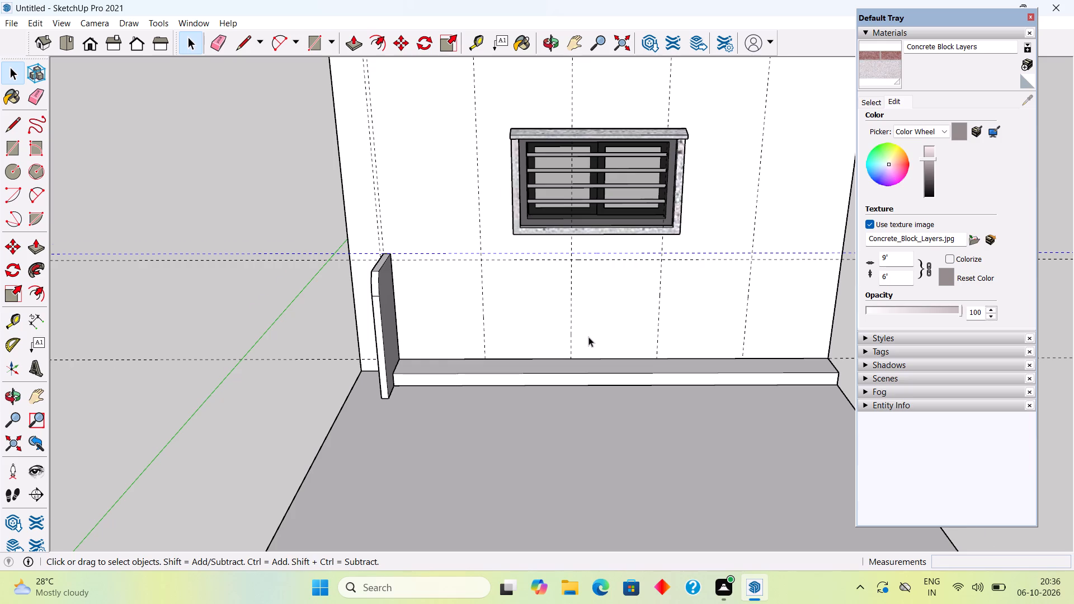
# Draw a rectangle about 2' 2 3/8" by 2' 8" on the wall above the ledge, from the panel to the first guide.
pyautogui.scroll(3, 588, 337)
pyautogui.moveTo(537, 251); pyautogui.dragTo(534, 209, button='middle')
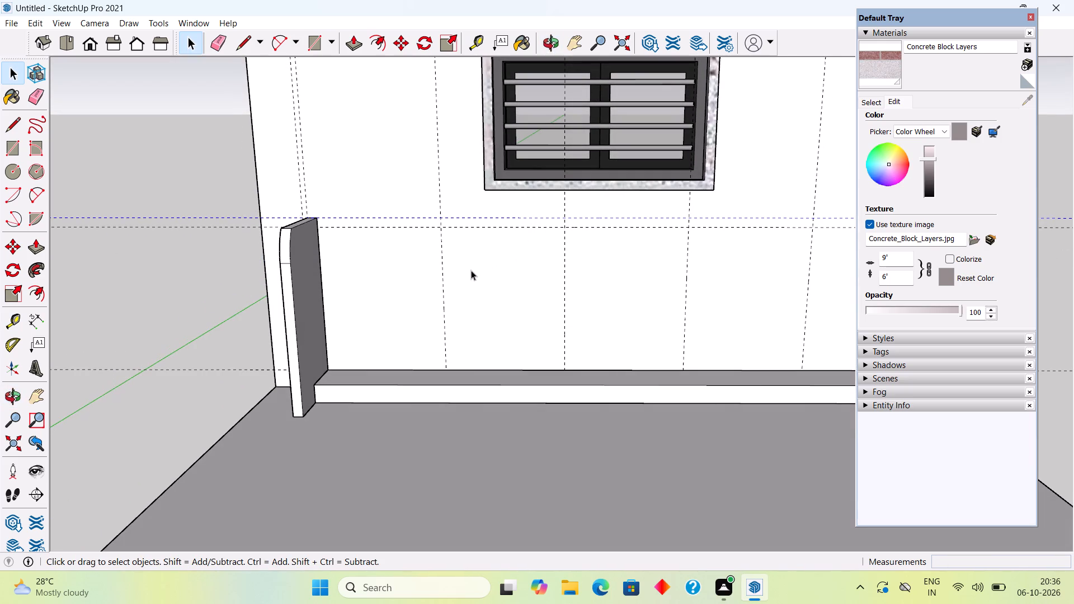
pyautogui.press('r')
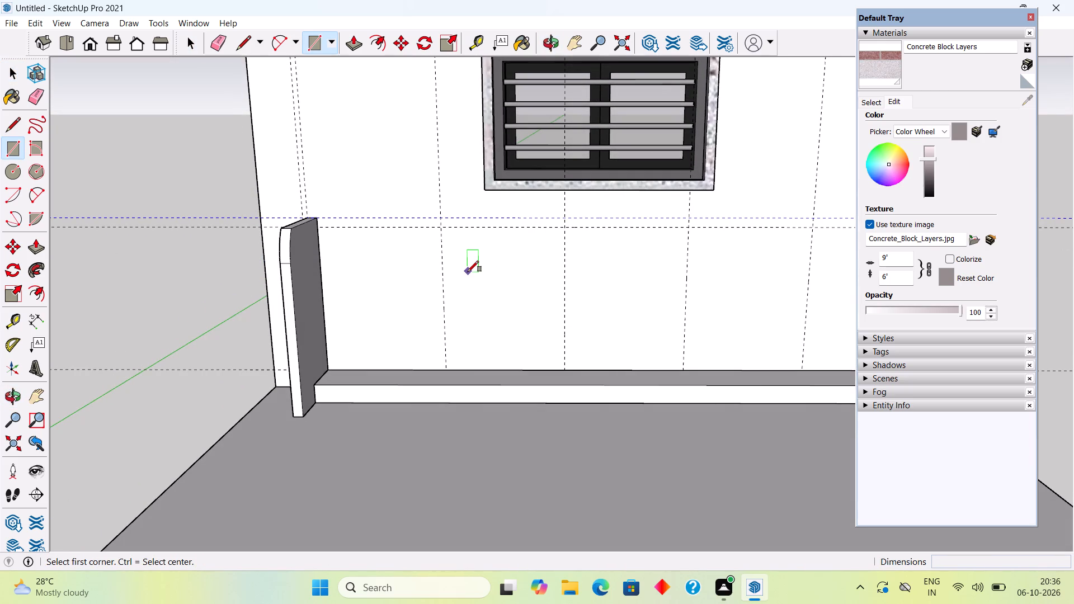
pyautogui.click(321, 228)
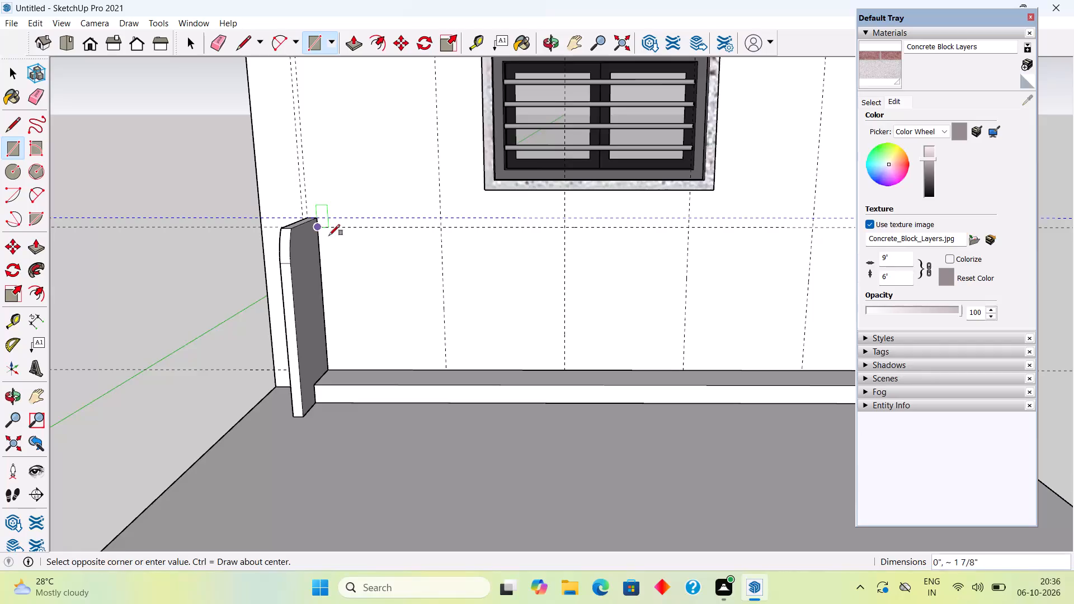
pyautogui.click(447, 367)
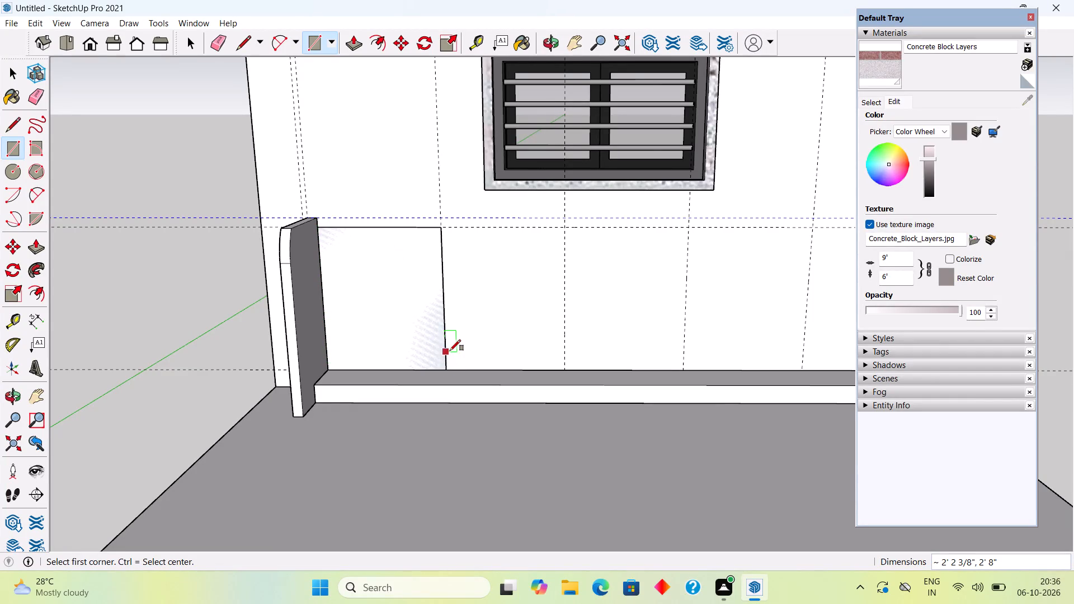
pyautogui.press('space')
# Extrude the rectangle beside the panel 18" out from the wall with Push/Pull.
pyautogui.press('p')
pyautogui.click(429, 314)
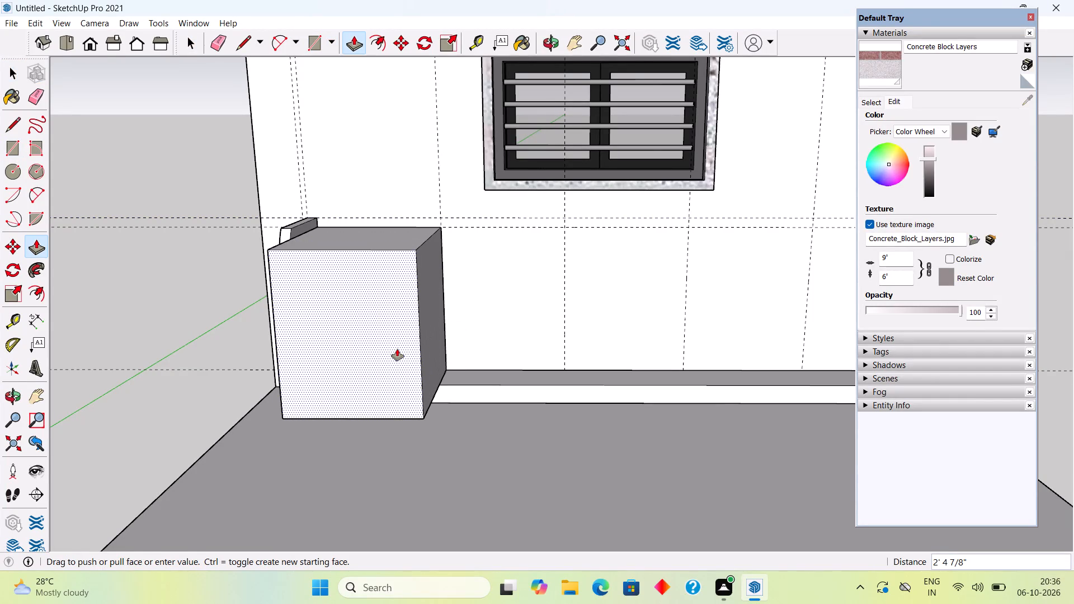
pyautogui.write('18"')
pyautogui.press('Return')
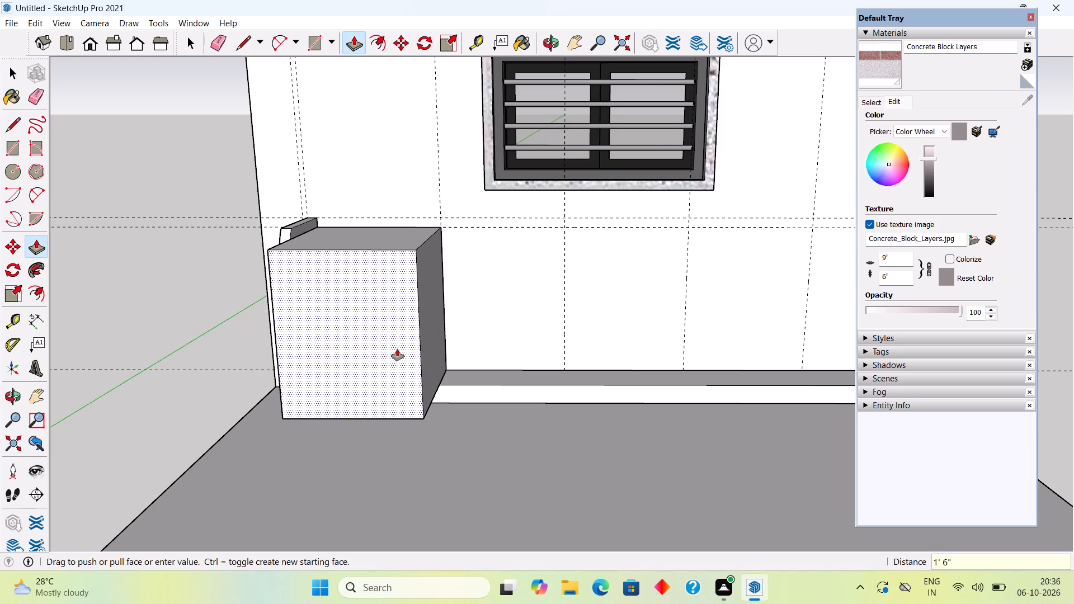
pyautogui.press('space')
# Push the box's front face back 1" toward the wall.
pyautogui.moveTo(451, 366); pyautogui.dragTo(453, 366, button='middle')
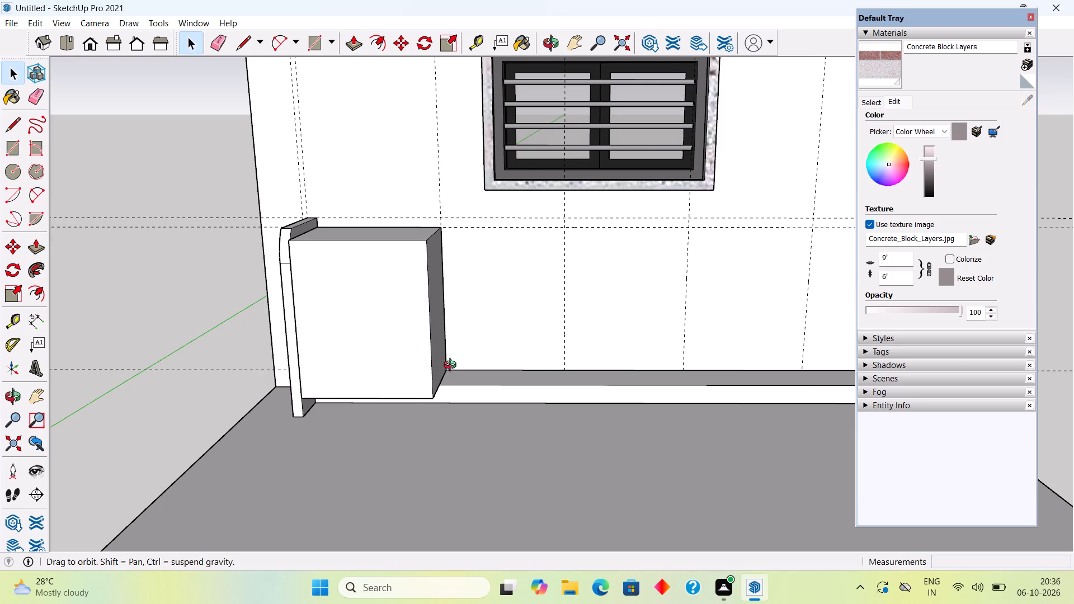
pyautogui.moveTo(453, 366); pyautogui.dragTo(772, 408, button='middle')
pyautogui.scroll(6, 505, 368)
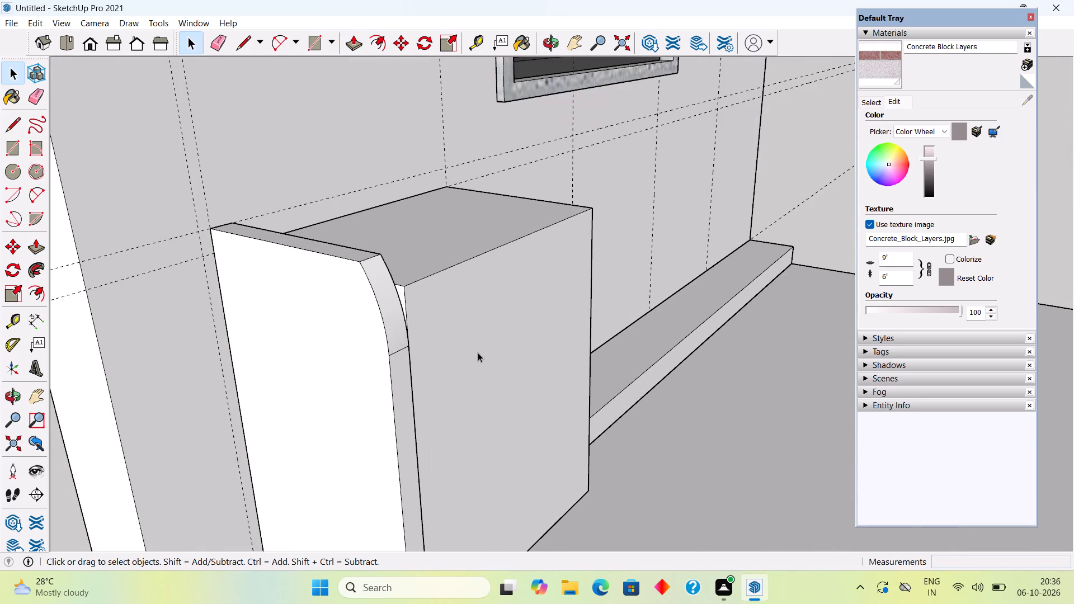
pyautogui.moveTo(475, 351); pyautogui.dragTo(115, 315, button='middle')
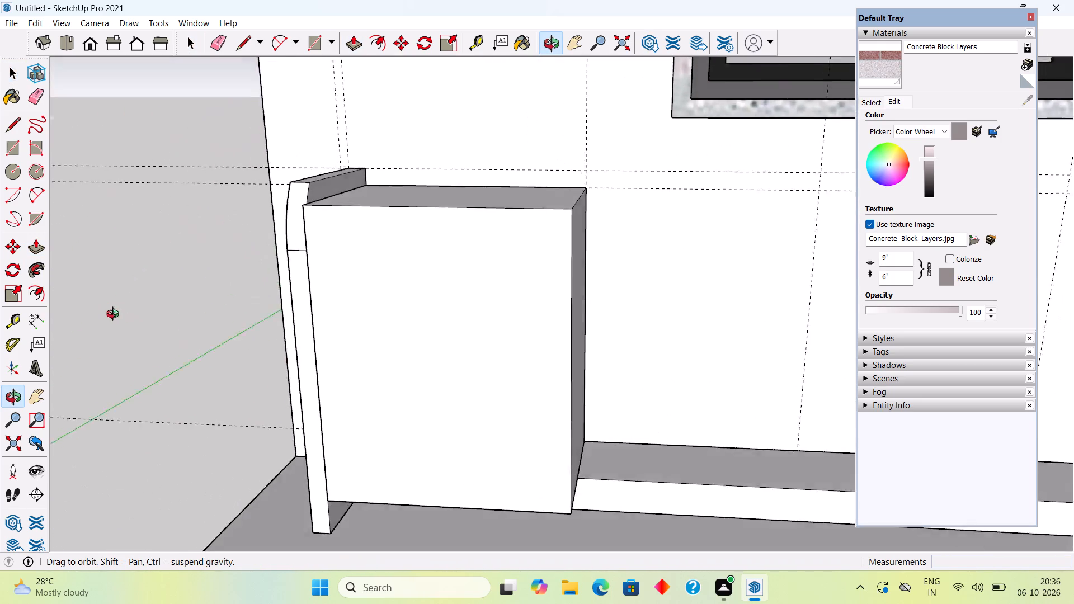
pyautogui.moveTo(115, 315); pyautogui.dragTo(198, 294, button='middle')
pyautogui.click(472, 355)
pyautogui.click(472, 355)
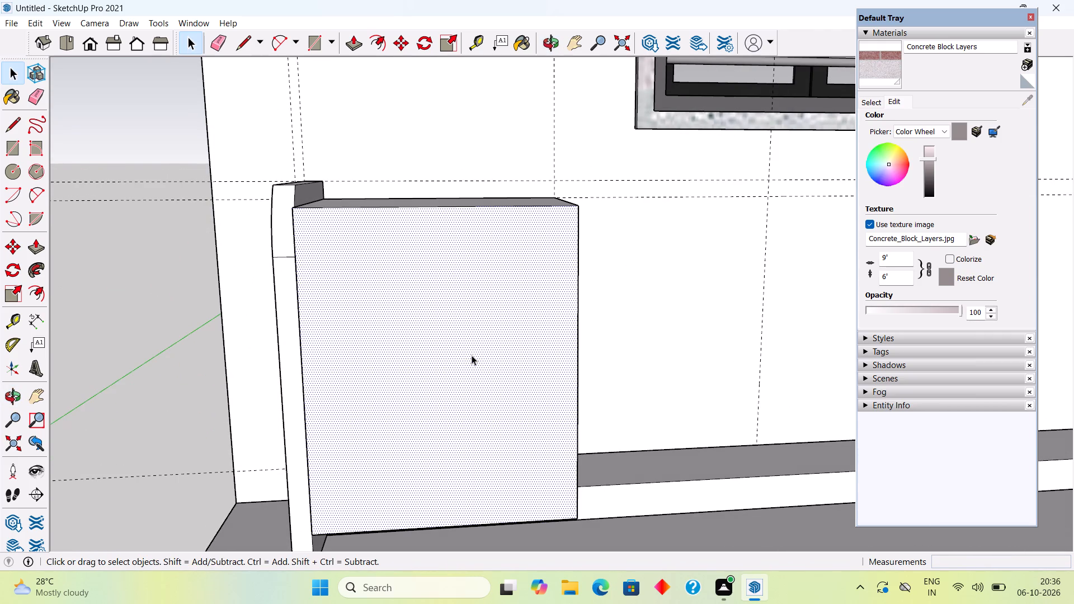
pyautogui.press('p')
pyautogui.click(472, 355)
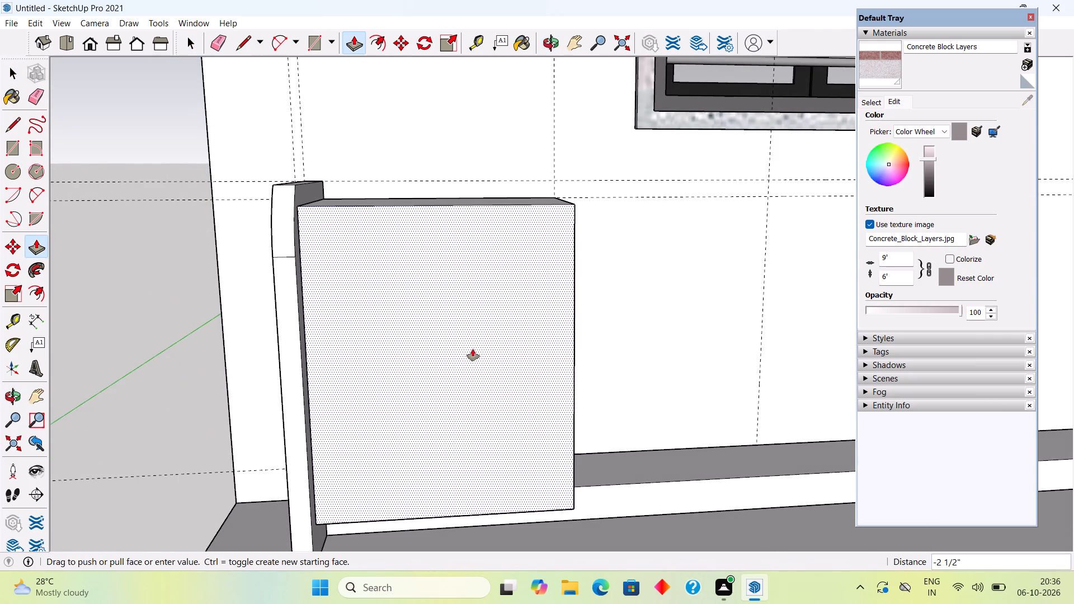
pyautogui.write('1"')
pyautogui.press('Return')
pyautogui.press('space')
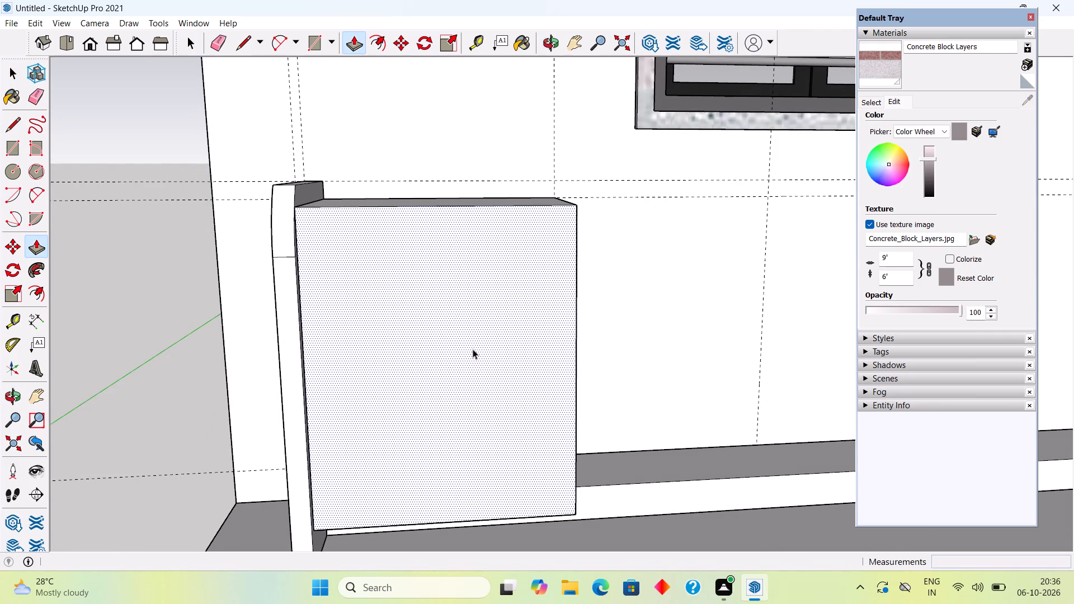
# Extend the box's exposed side face along the wall by 0.3" as a separate strip with a new starting face.
pyautogui.scroll(1, 473, 349)
pyautogui.moveTo(473, 349); pyautogui.dragTo(355, 456, button='middle')
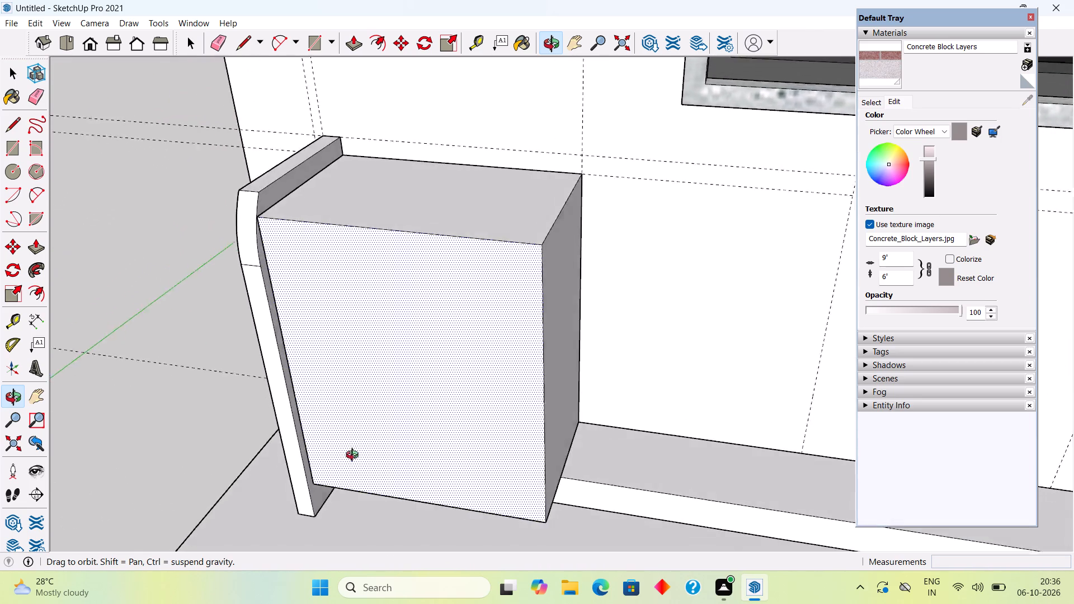
pyautogui.moveTo(355, 456); pyautogui.dragTo(264, 381, button='middle')
pyautogui.scroll(-4, 264, 381)
pyautogui.click(444, 379)
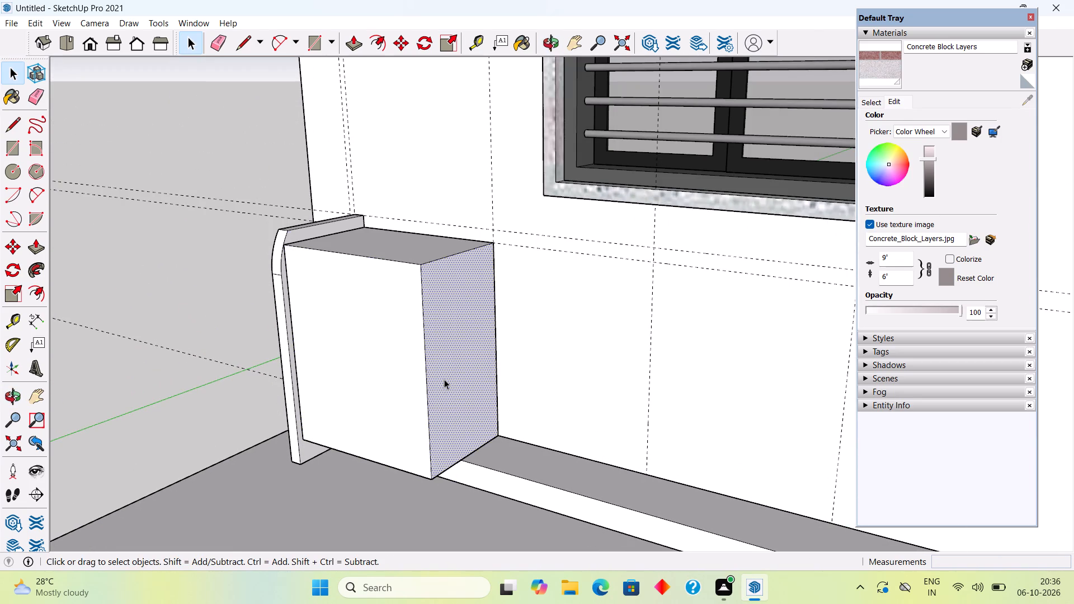
pyautogui.press('p')
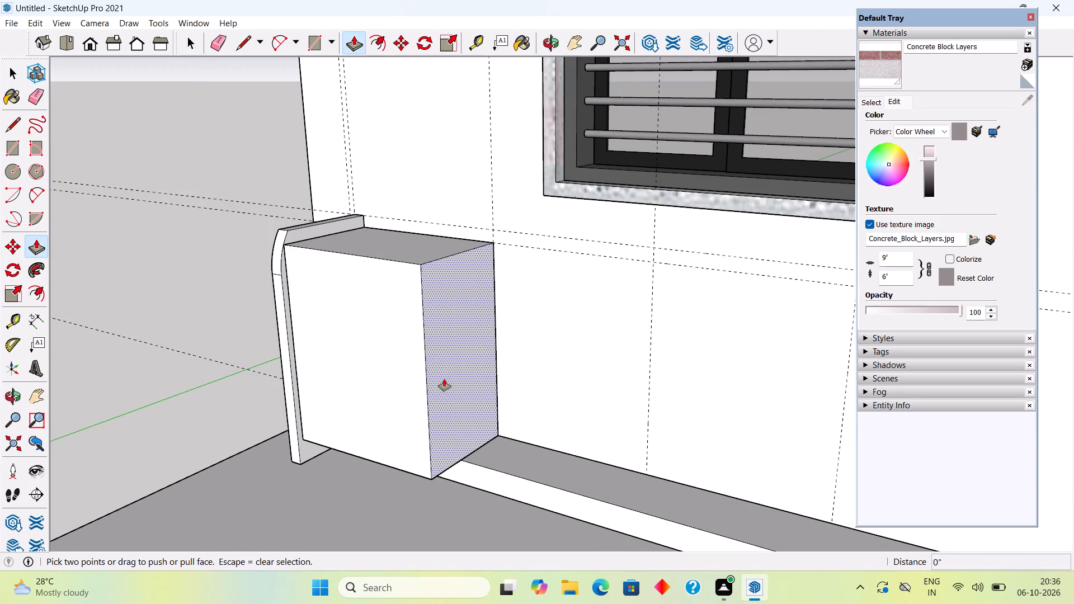
pyautogui.keyDown('ctrl'); pyautogui.click(444, 379); pyautogui.keyUp('ctrl')
pyautogui.click(501, 383)
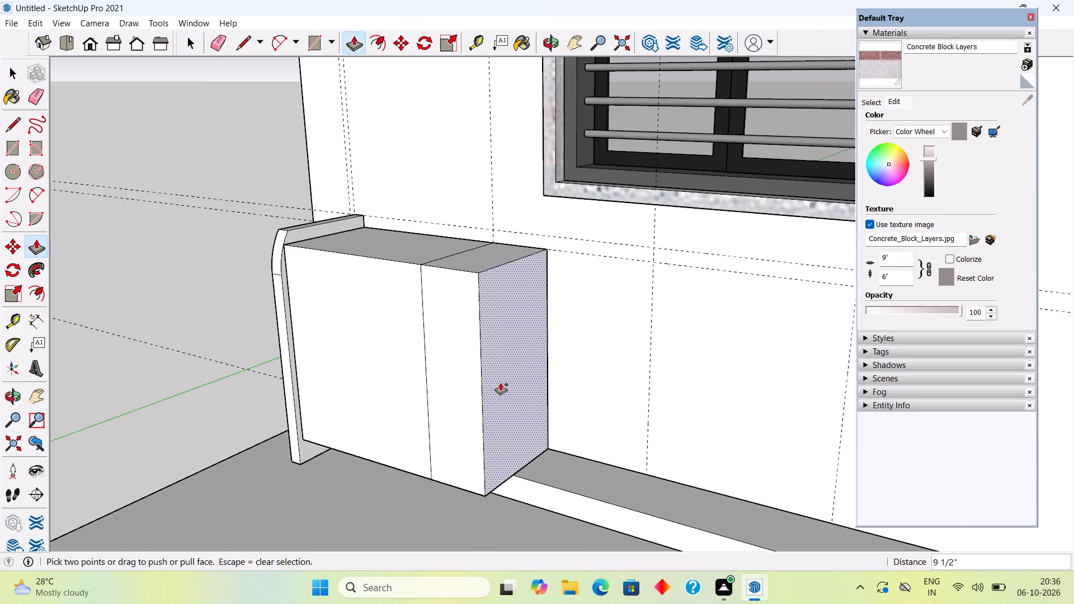
pyautogui.write('.3"')
pyautogui.press('Return')
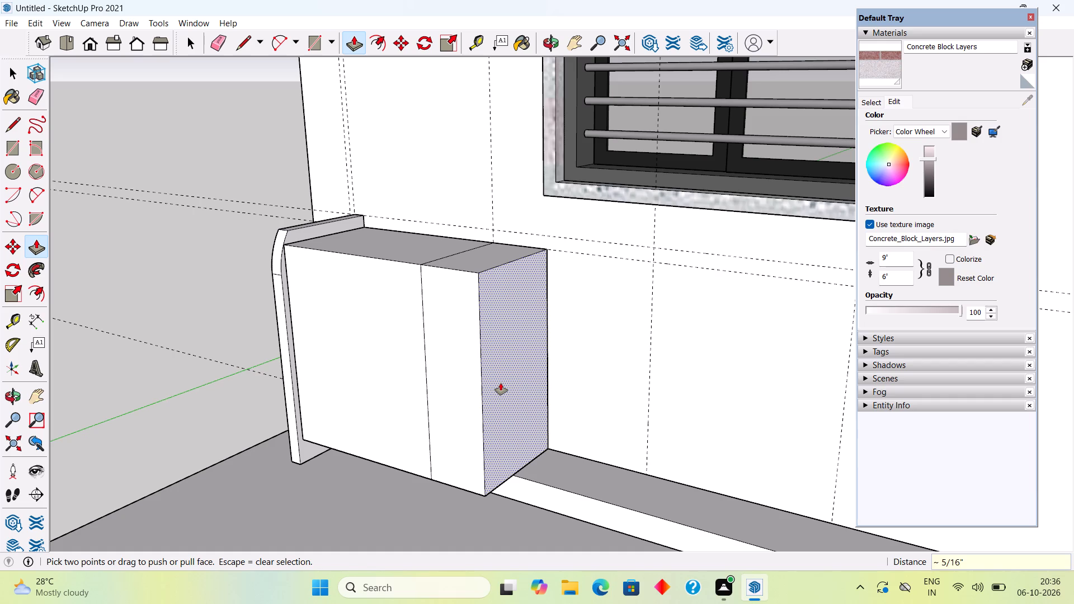
# Pull a second section about 2' 2 1/8" long to the next vertical guide and add a 0.3" strip beyond it.
pyautogui.click(479, 382)
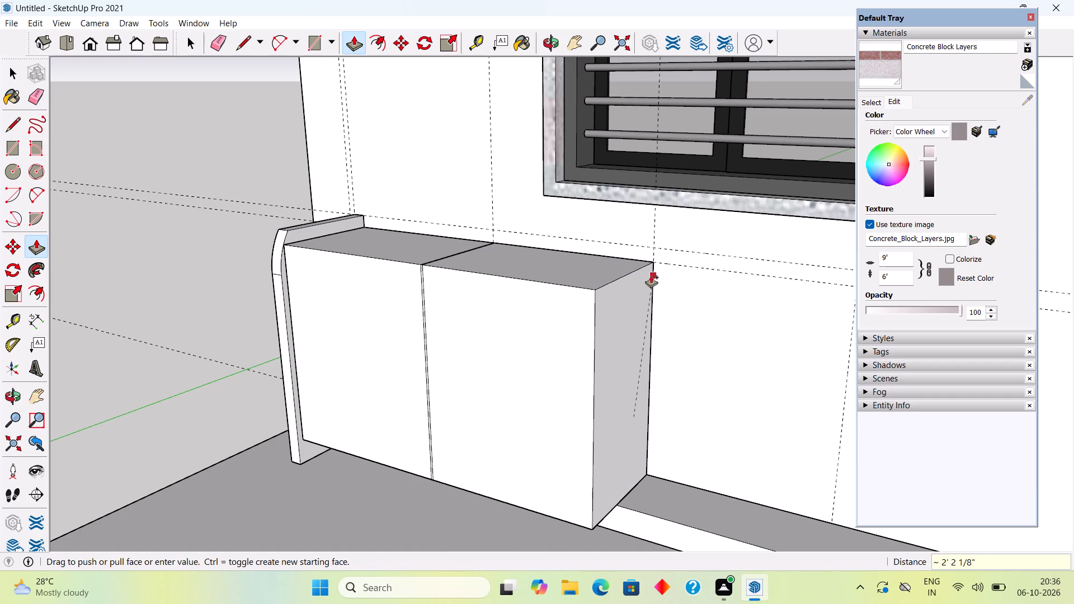
pyautogui.click(651, 275)
pyautogui.click(635, 304)
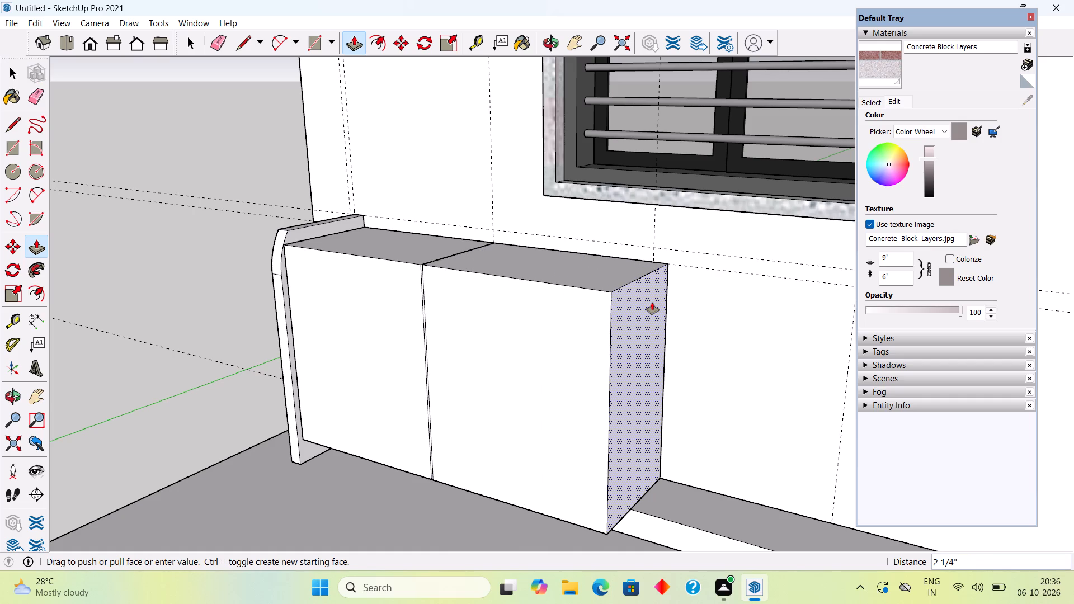
pyautogui.write('.3"')
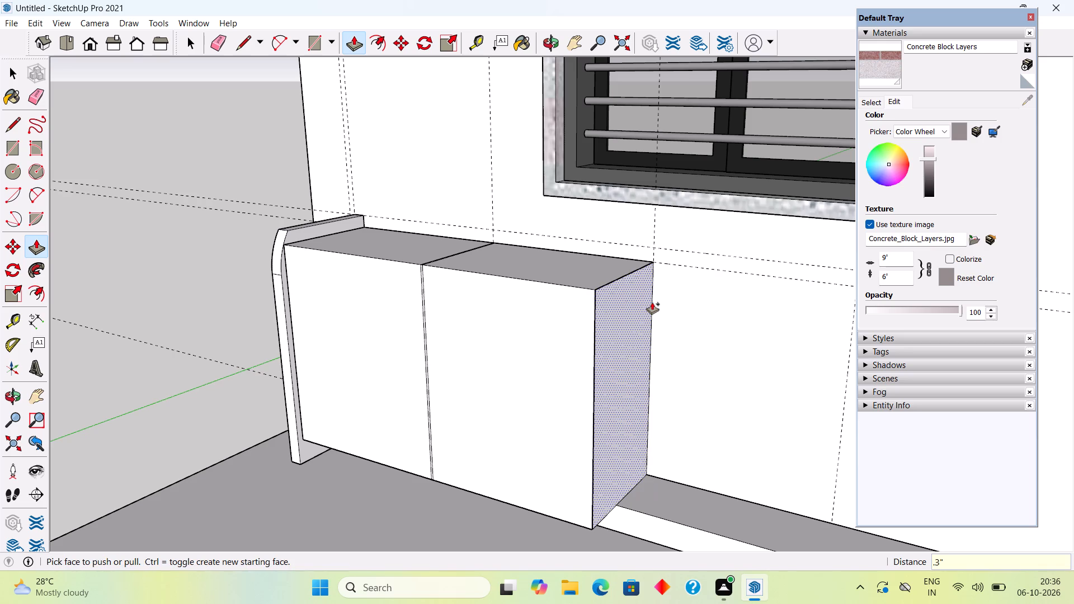
pyautogui.press('Return')
# Pull a third section to the next vertical guide and add a 0.3" strip beyond it.
pyautogui.scroll(-10, 652, 303)
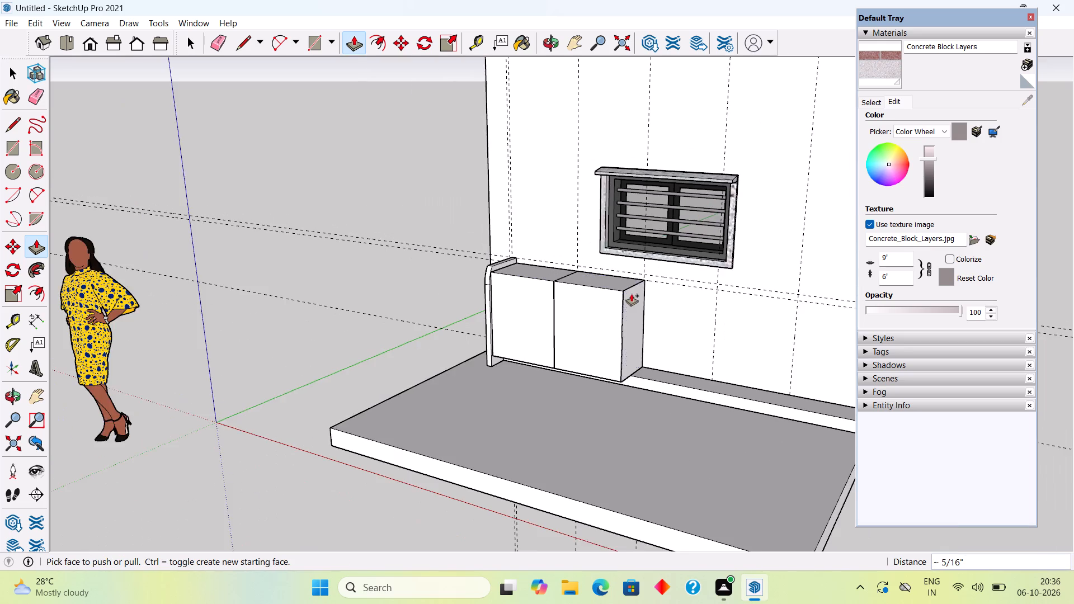
pyautogui.scroll(-1, 632, 294)
pyautogui.click(634, 326)
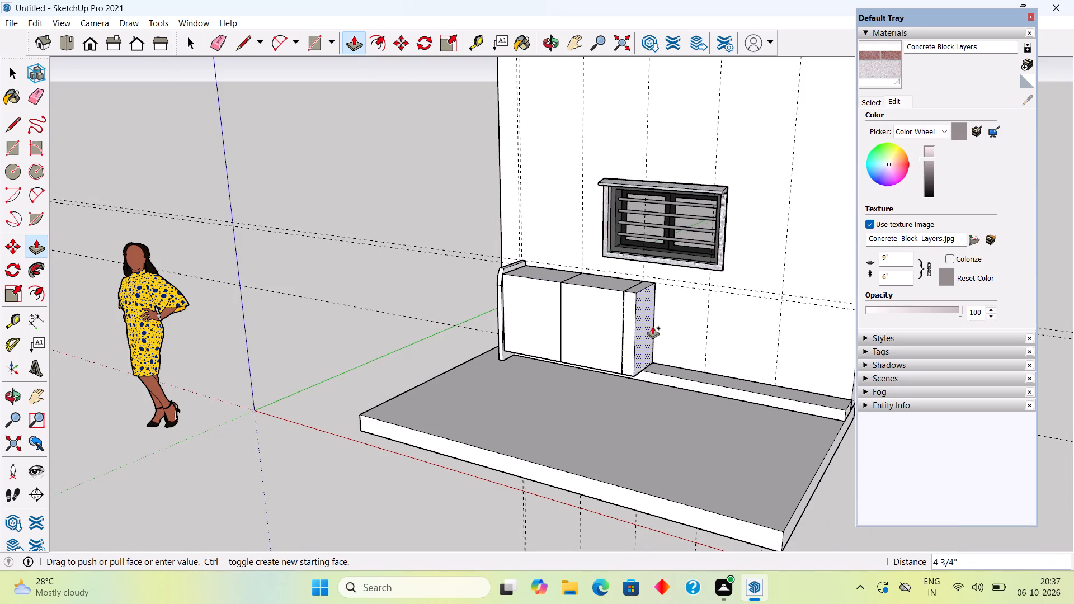
pyautogui.click(708, 303)
pyautogui.click(704, 317)
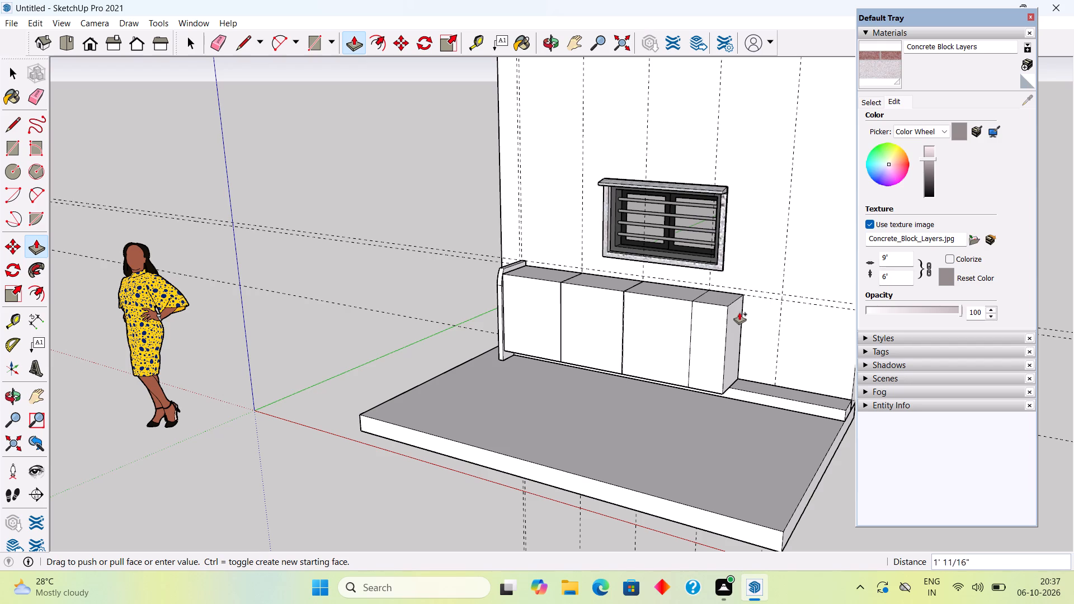
pyautogui.write('.3"')
pyautogui.press('Return')
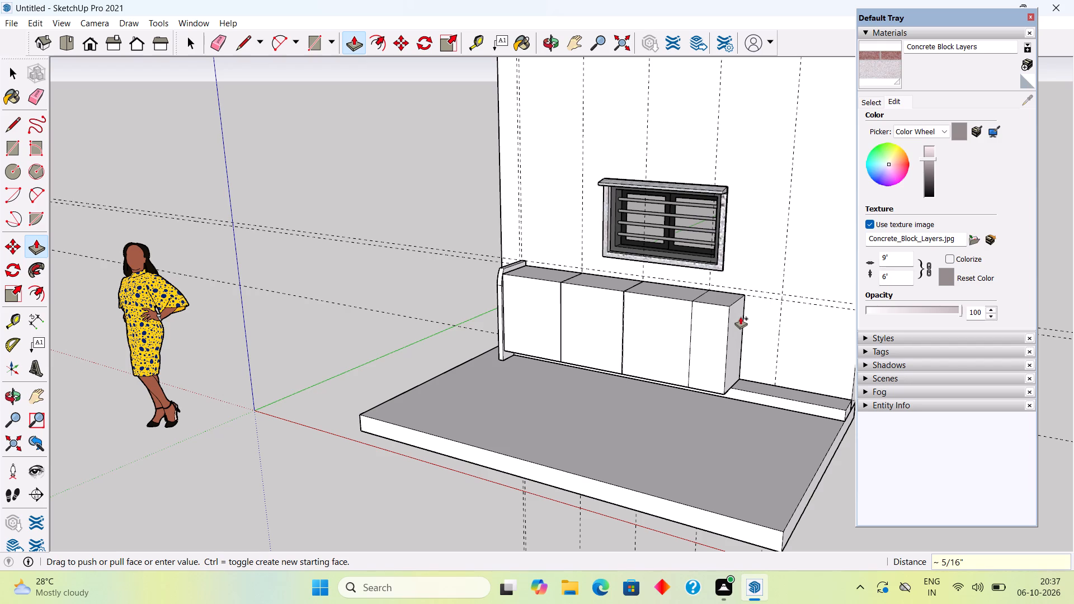
# Pull a fourth section about 2' 2 1/8" long to the last vertical guide and add a 0.3" strip beyond it.
pyautogui.scroll(-4, 741, 317)
pyautogui.scroll(11, 837, 332)
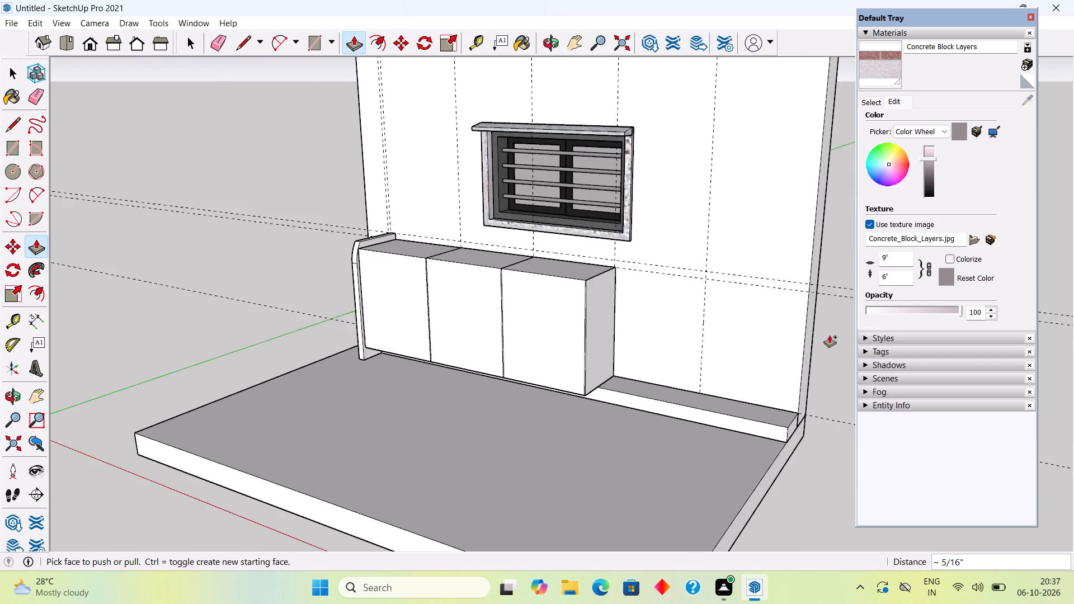
pyautogui.scroll(3, 830, 336)
pyautogui.click(507, 325)
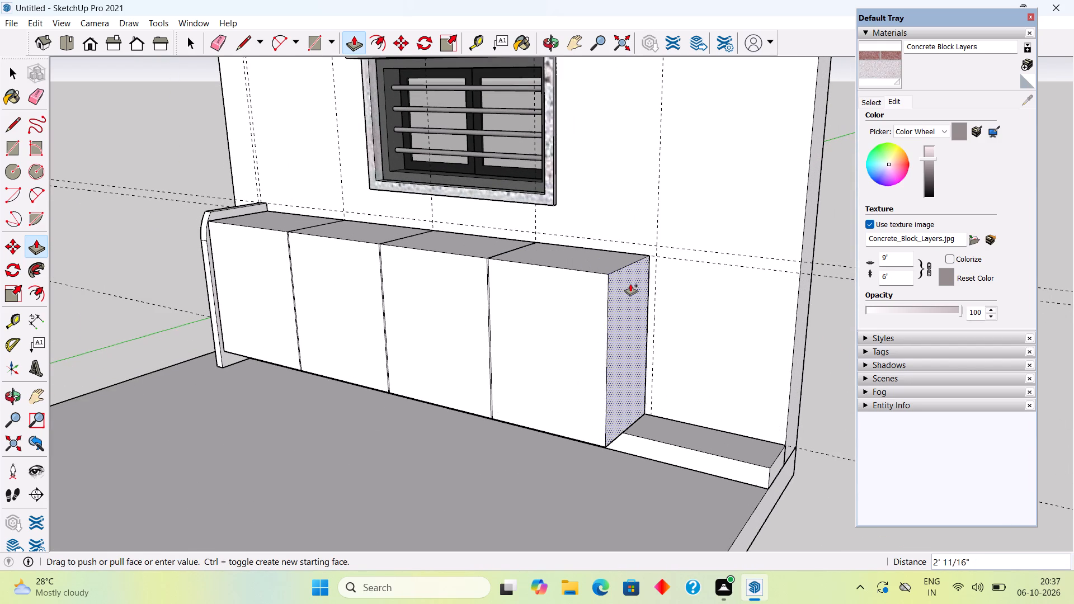
pyautogui.click(658, 225)
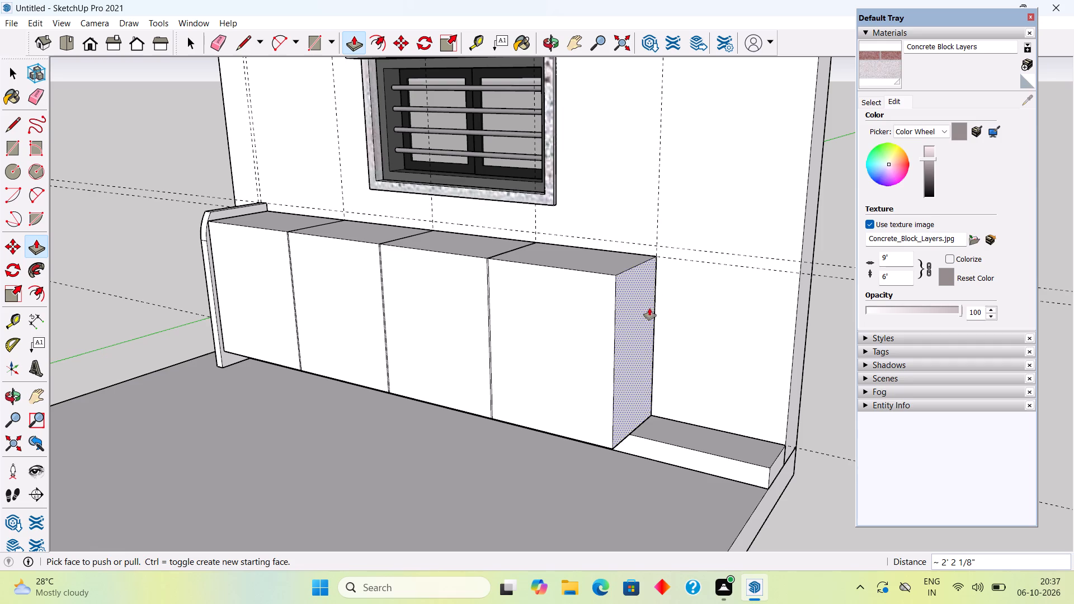
pyautogui.click(648, 309)
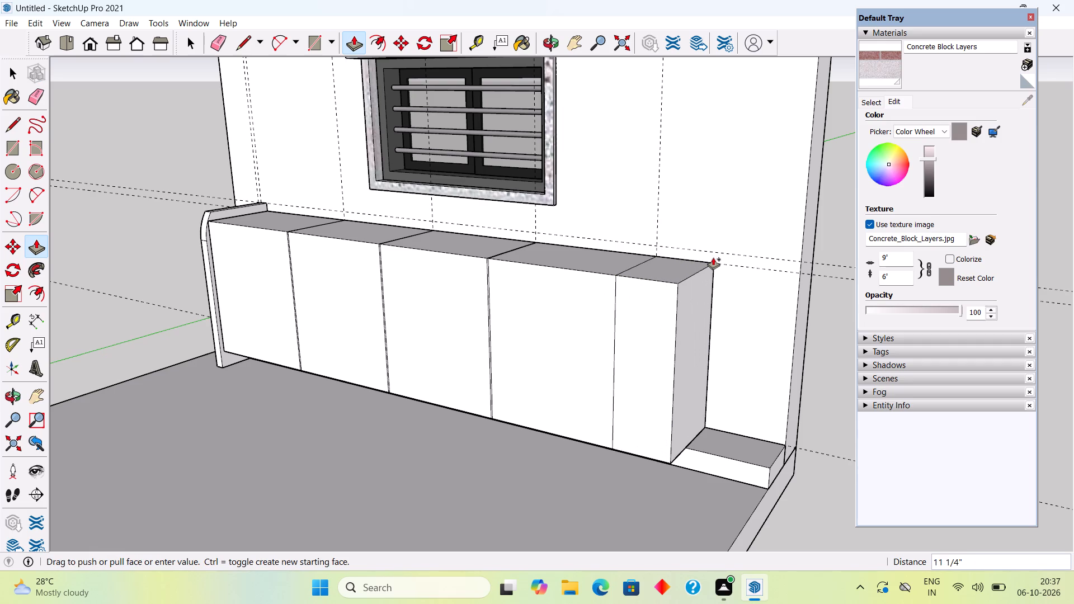
pyautogui.write('.3"')
pyautogui.press('Return')
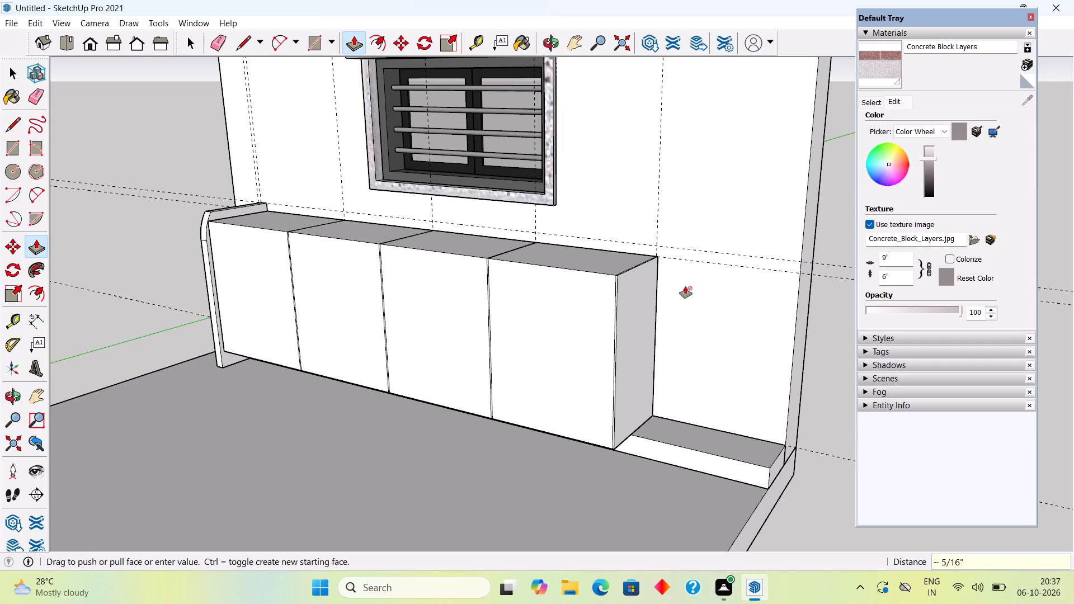
# Pull the fifth and last section about 2' 2 1/8" along the ledge toward the wall's end.
pyautogui.click(644, 300)
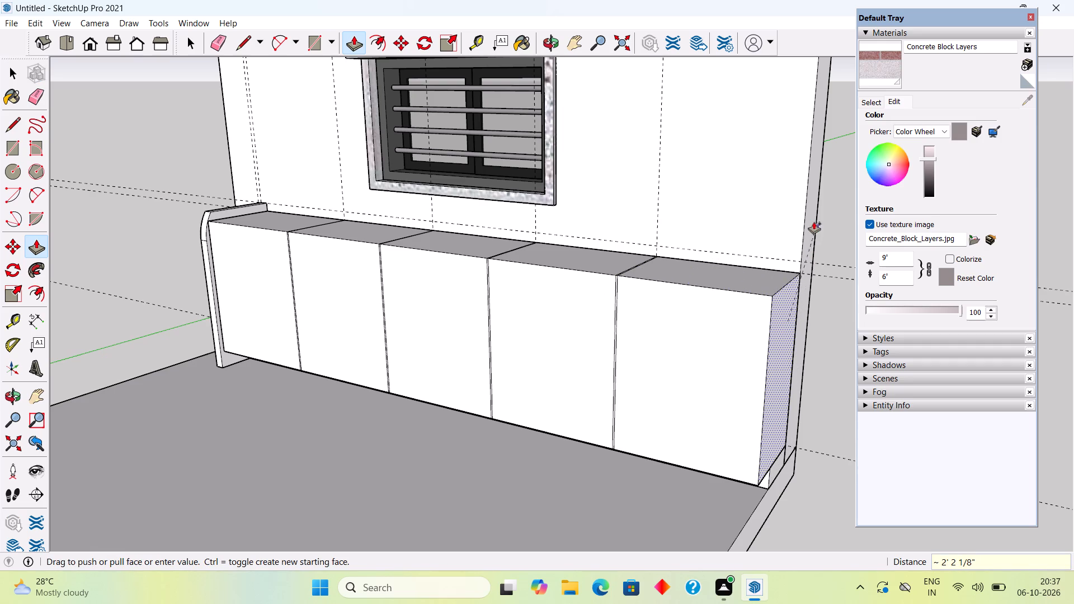
pyautogui.click(808, 203)
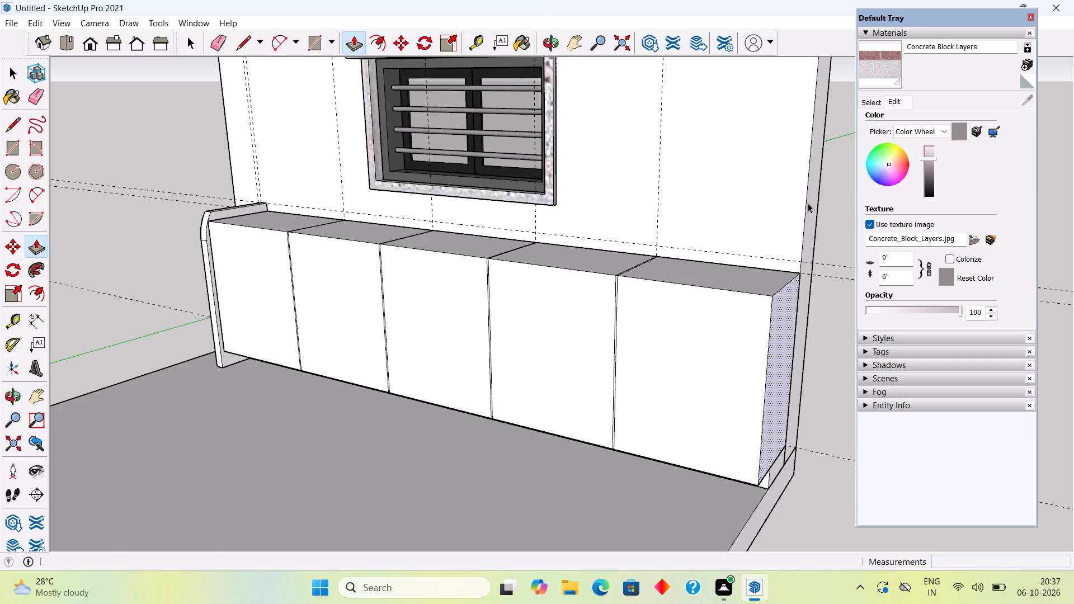
# Group all the connected geometry of the five-section cabinet run.
pyautogui.press('space')
pyautogui.tripleClick(737, 328)
pyautogui.click(737, 328)
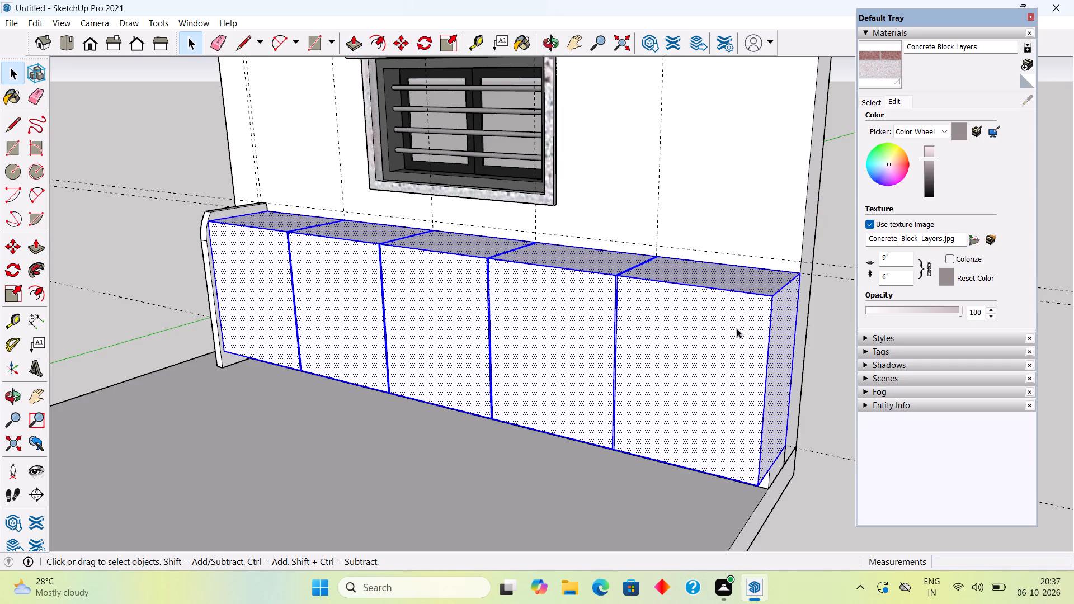
pyautogui.rightClick(737, 328)
pyautogui.click(791, 444)
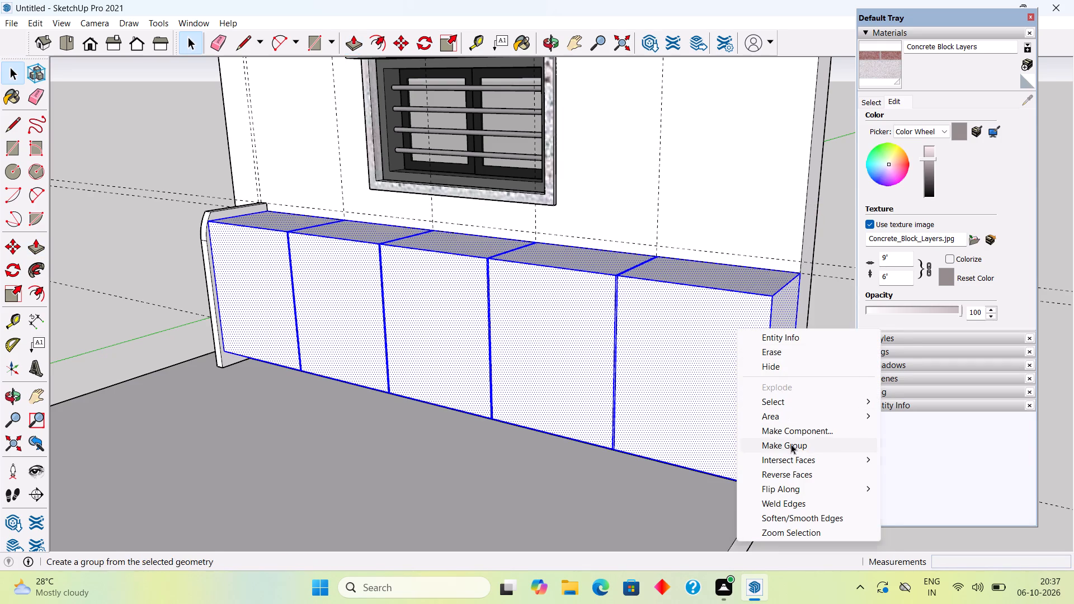
pyautogui.click(833, 225)
# Inside the cabinet group, push the front of the narrow strip nearest the round-cornered panel inward by 0.3".
pyautogui.moveTo(626, 371); pyautogui.dragTo(896, 344, button='middle')
pyautogui.scroll(3, 416, 357)
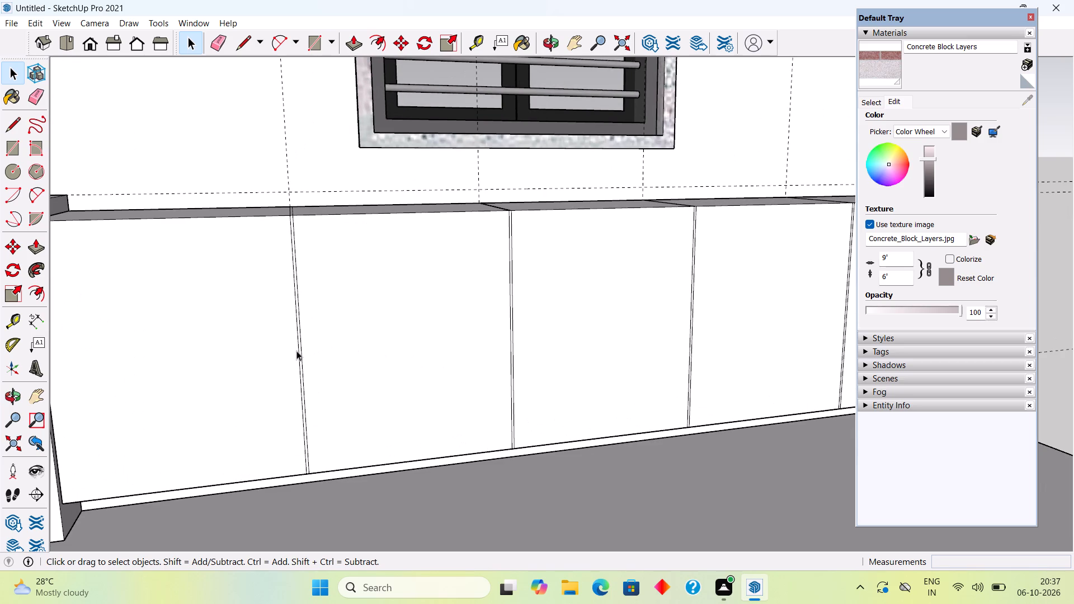
pyautogui.tripleClick(296, 351)
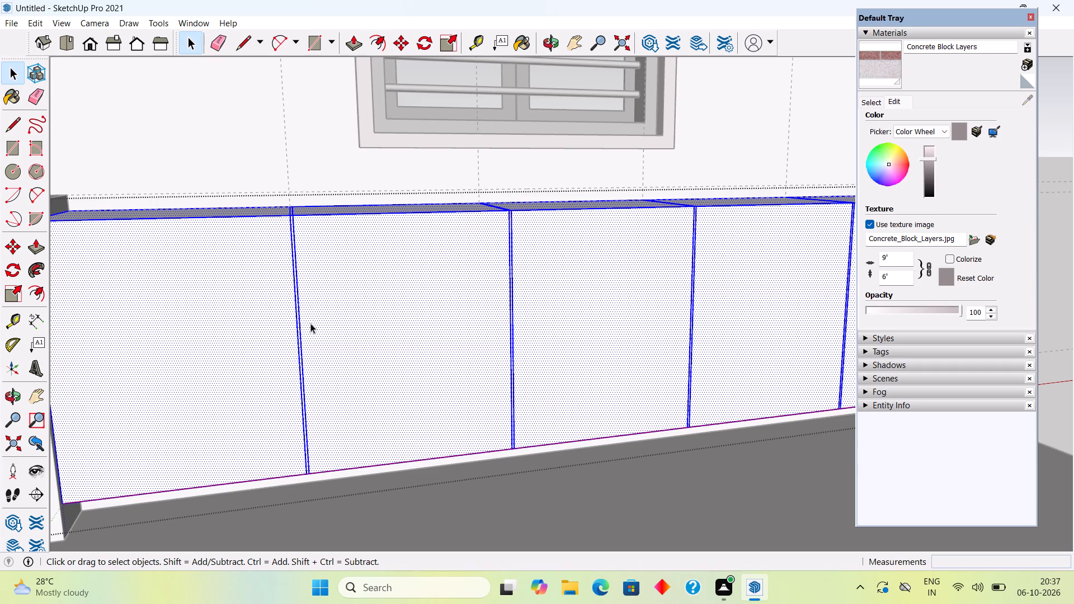
pyautogui.moveTo(310, 323); pyautogui.dragTo(294, 327)
pyautogui.scroll(7, 294, 318)
pyautogui.moveTo(306, 294); pyautogui.dragTo(331, 397, button='middle')
pyautogui.scroll(5, 317, 377)
pyautogui.click(340, 379)
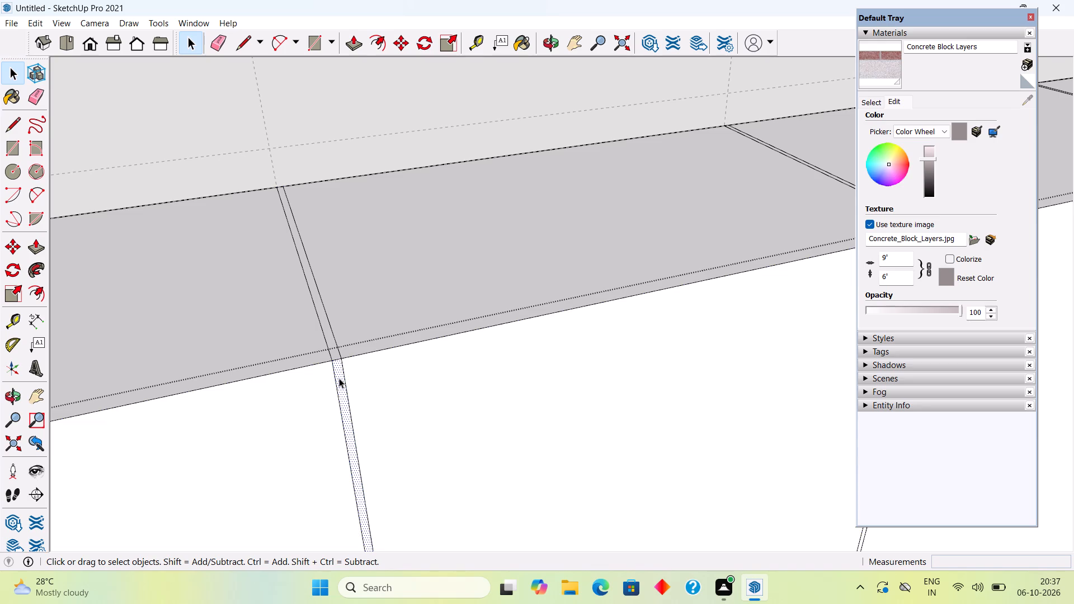
pyautogui.press('p')
pyautogui.click(339, 378)
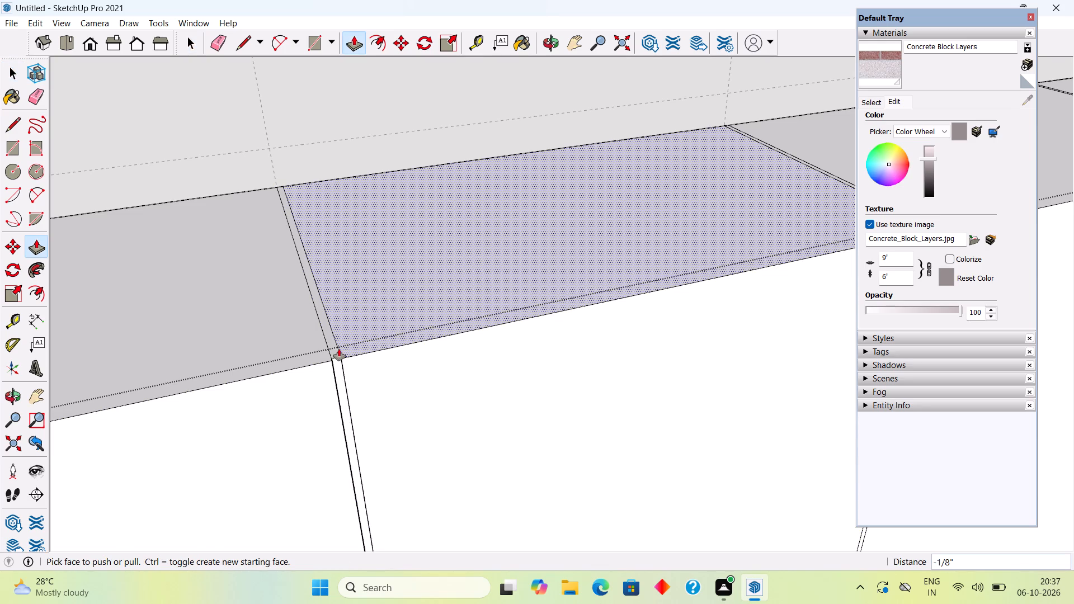
pyautogui.click(339, 367)
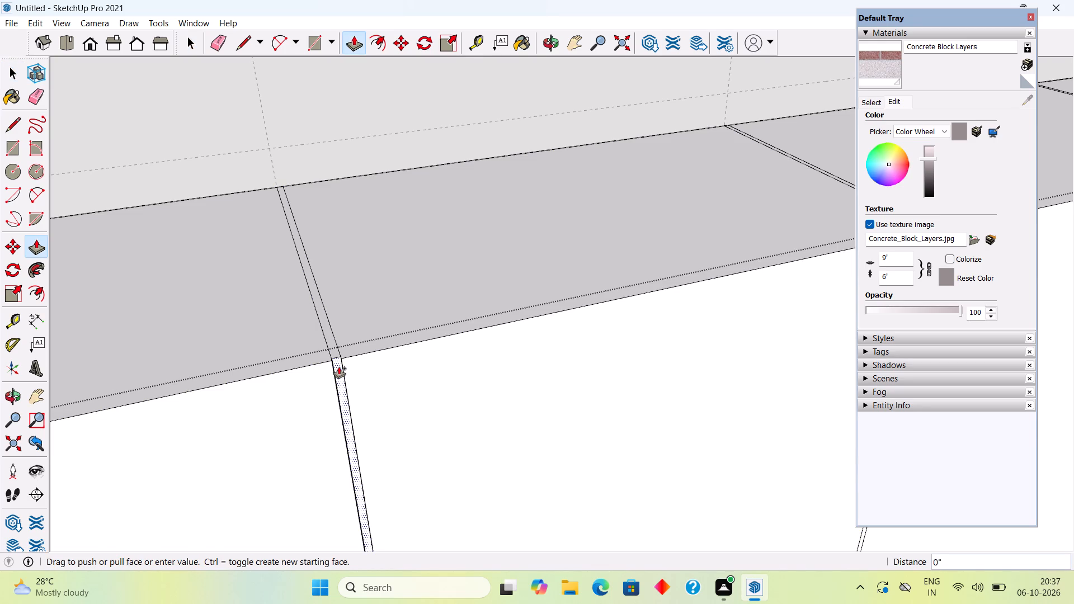
pyautogui.hotkey('ctrl', 'z')
pyautogui.click(341, 385)
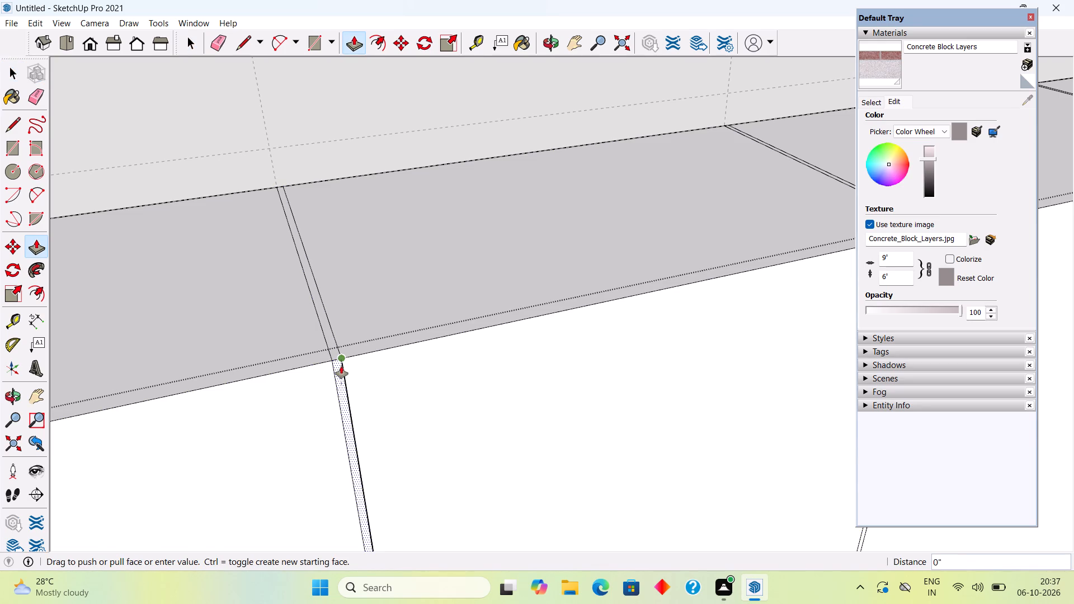
pyautogui.write('.3"')
pyautogui.press('Return')
# Recess the front of the second narrow strip by the same 0.3" distance.
pyautogui.scroll(-8, 340, 330)
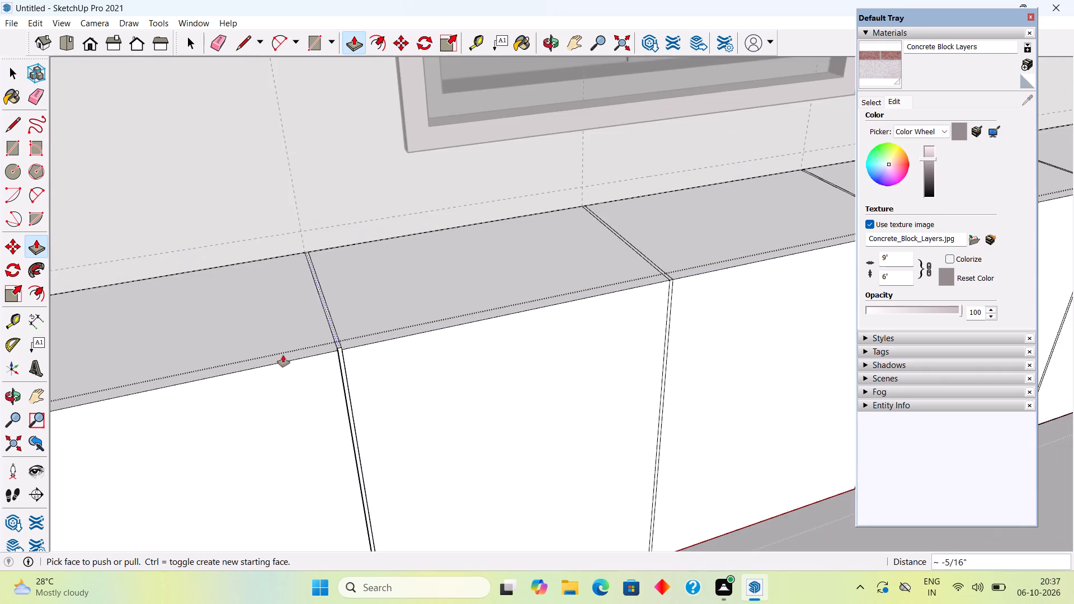
pyautogui.scroll(-3, 281, 356)
pyautogui.scroll(4, 622, 361)
pyautogui.scroll(4, 571, 308)
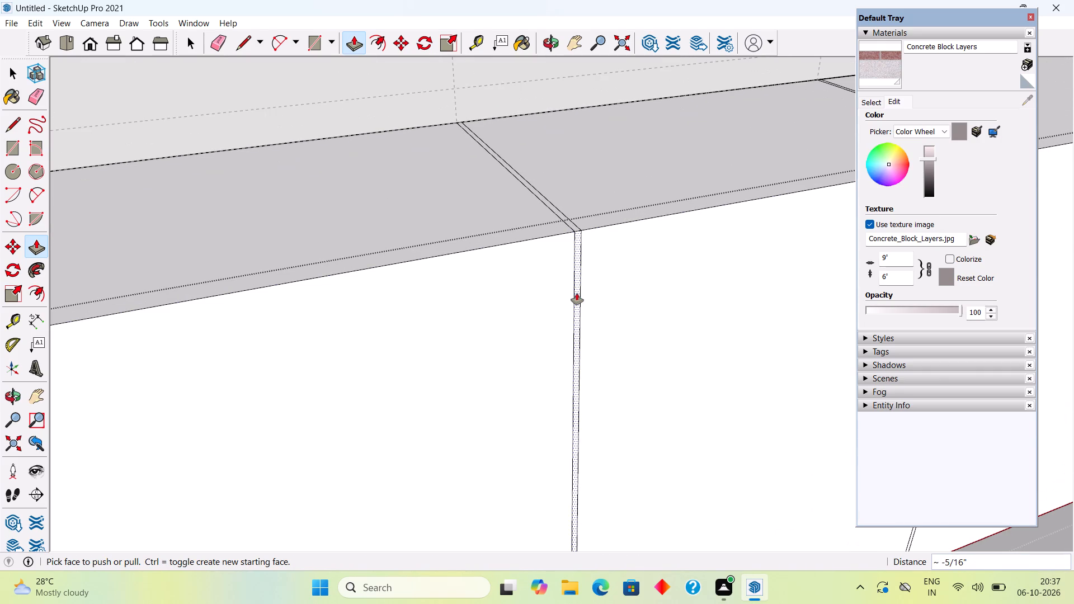
pyautogui.doubleClick(577, 293)
# Recess the front of the fourth narrow strip, beside the last cabinet section, by 0.3".
pyautogui.scroll(-13, 577, 293)
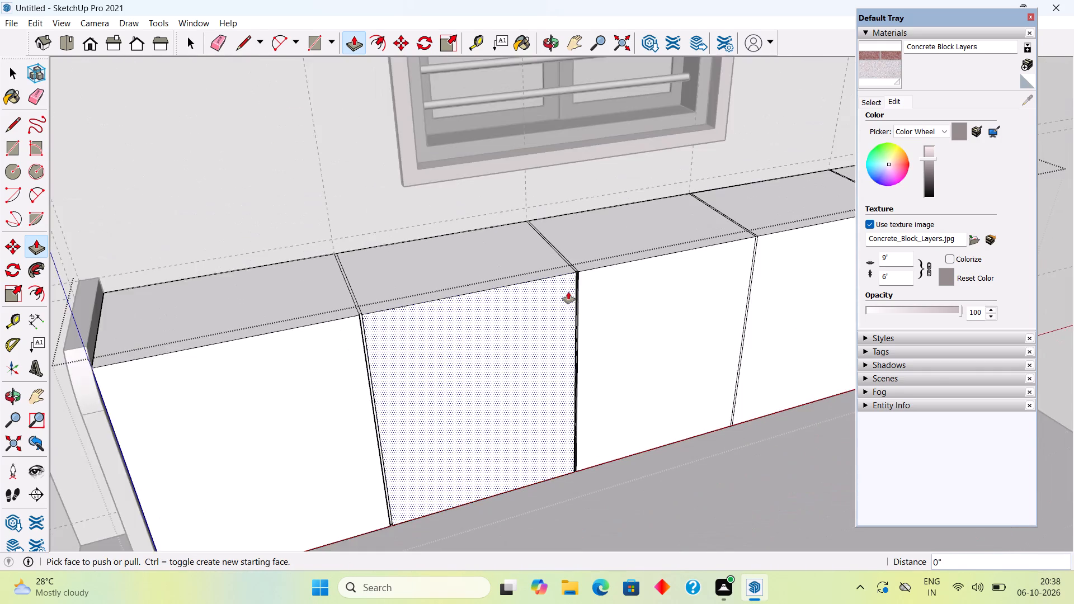
pyautogui.scroll(-9, 568, 292)
pyautogui.scroll(17, 802, 249)
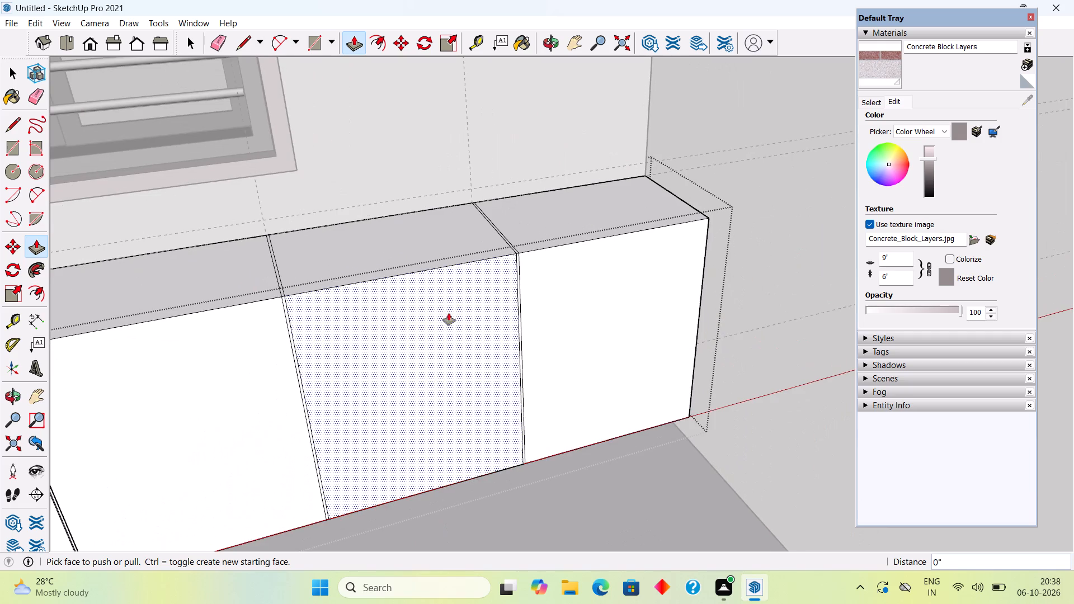
pyautogui.click(521, 299)
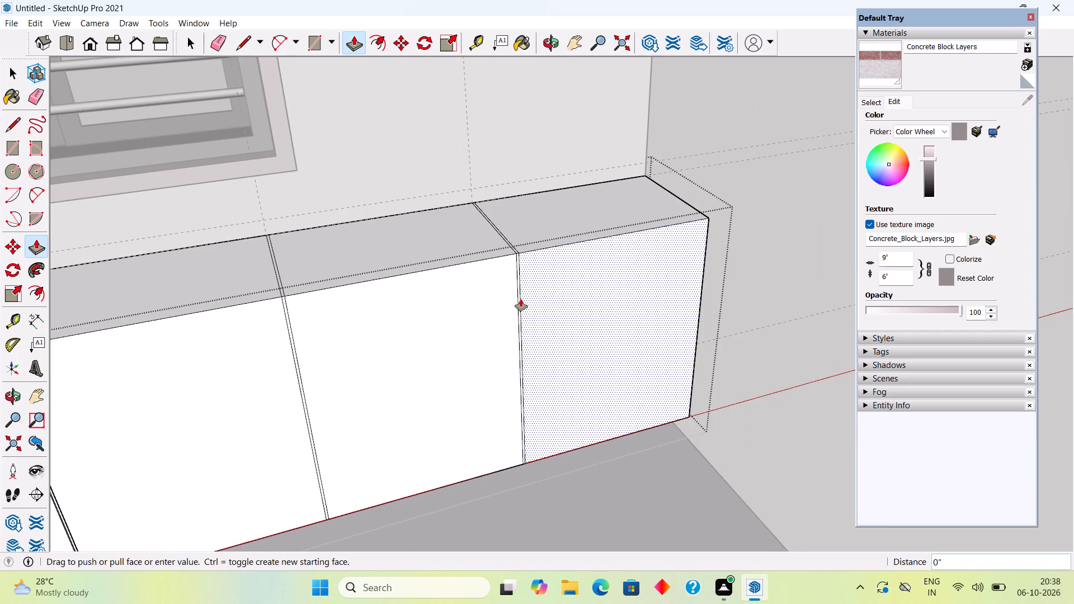
pyautogui.press('space')
pyautogui.scroll(6, 520, 293)
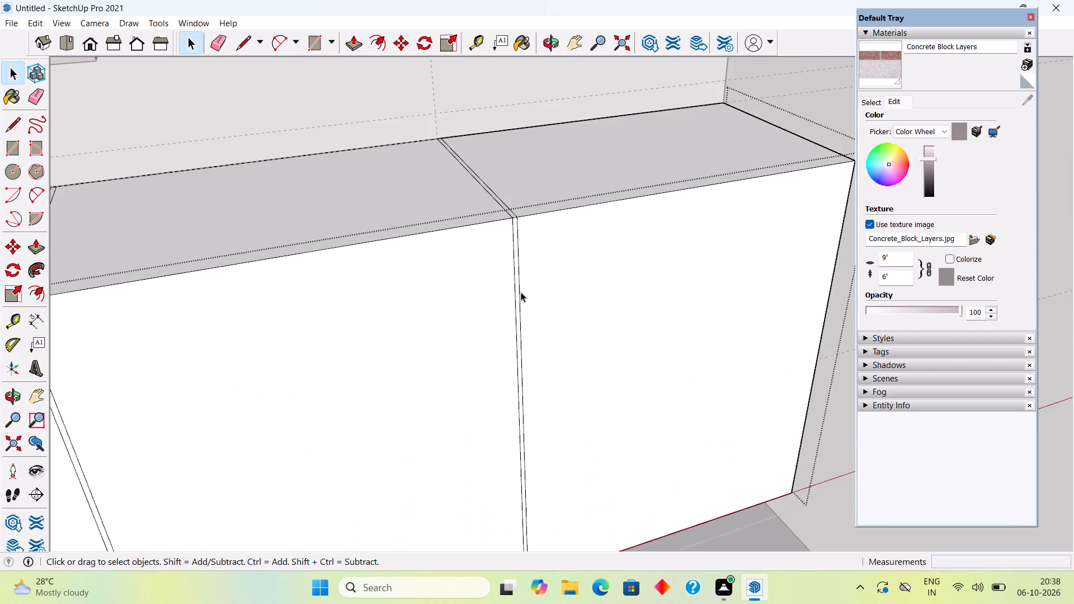
pyautogui.scroll(5, 521, 292)
pyautogui.press('p')
pyautogui.click(519, 284)
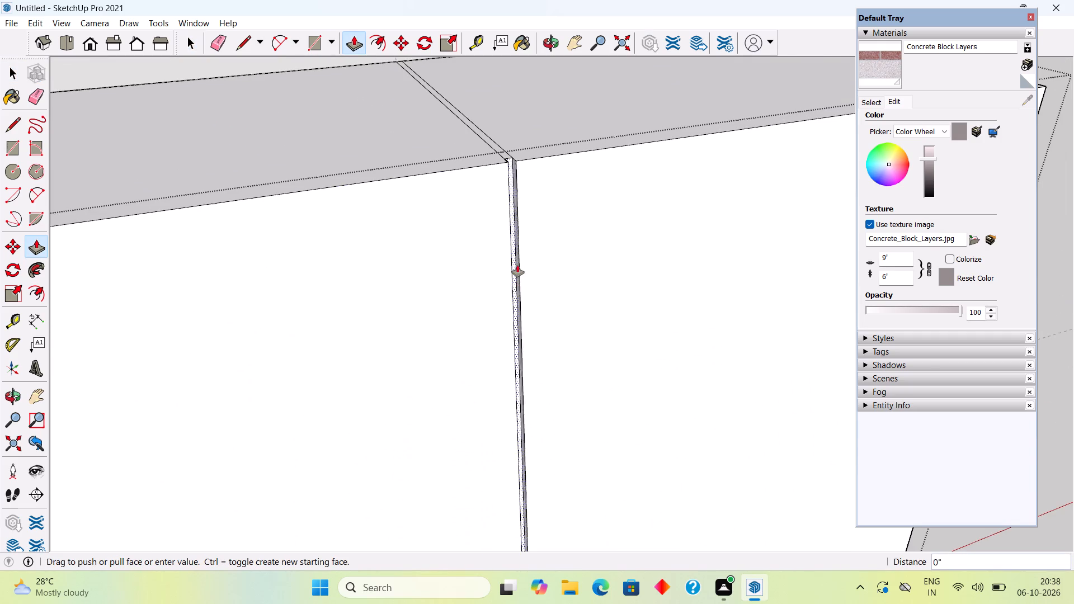
pyautogui.press('space')
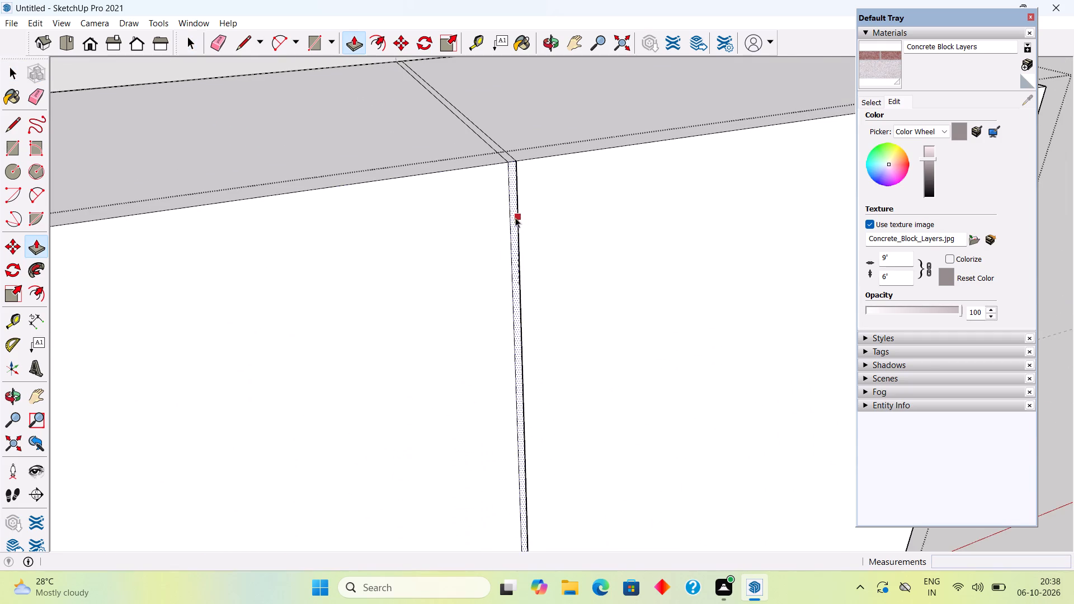
pyautogui.press('p')
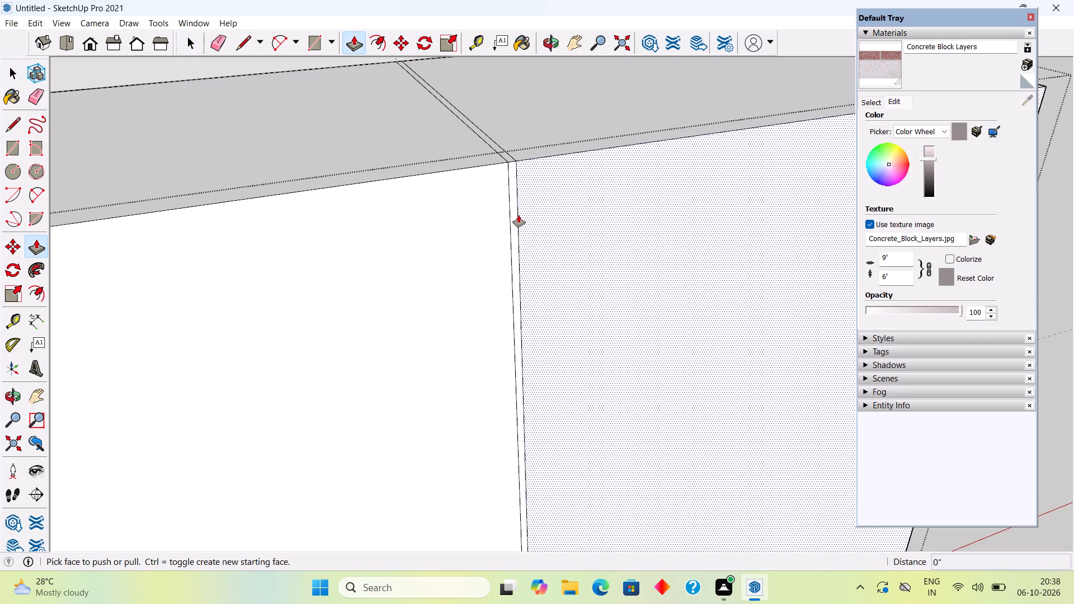
pyautogui.click(515, 219)
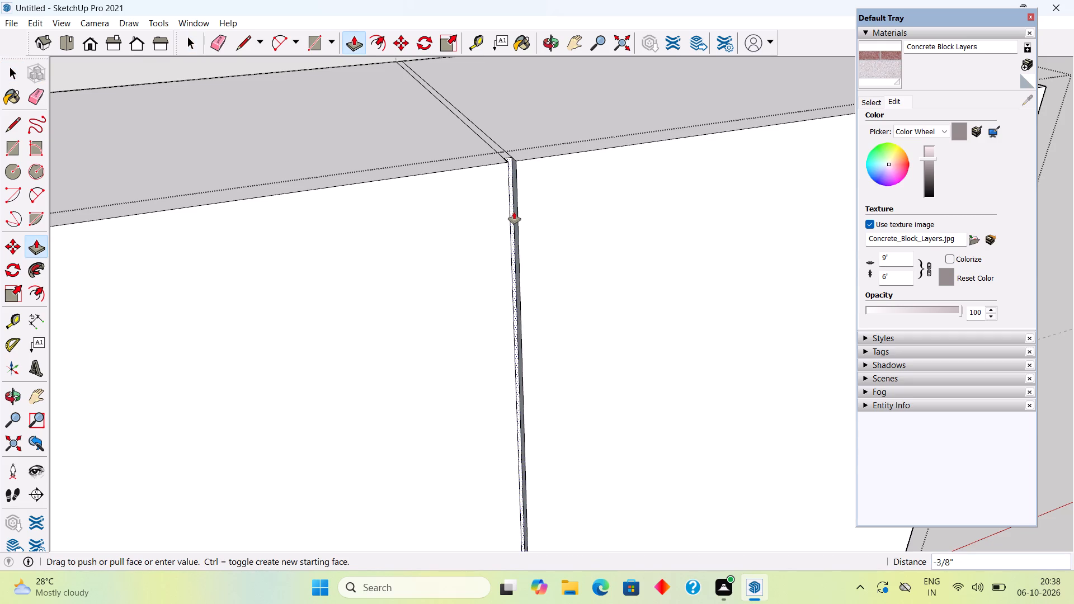
pyautogui.write('.3"')
pyautogui.press('Return')
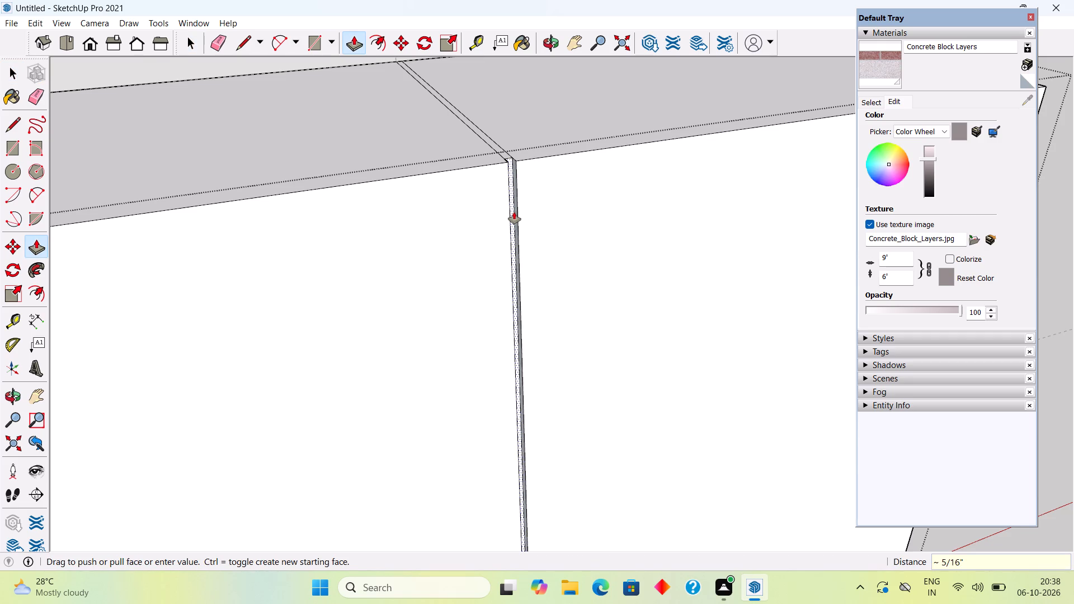
# Recess the front of the remaining third strip by the same 0.3" distance and close the cabinet group.
pyautogui.scroll(-5, 514, 212)
pyautogui.scroll(-5, 444, 281)
pyautogui.scroll(-4, 296, 384)
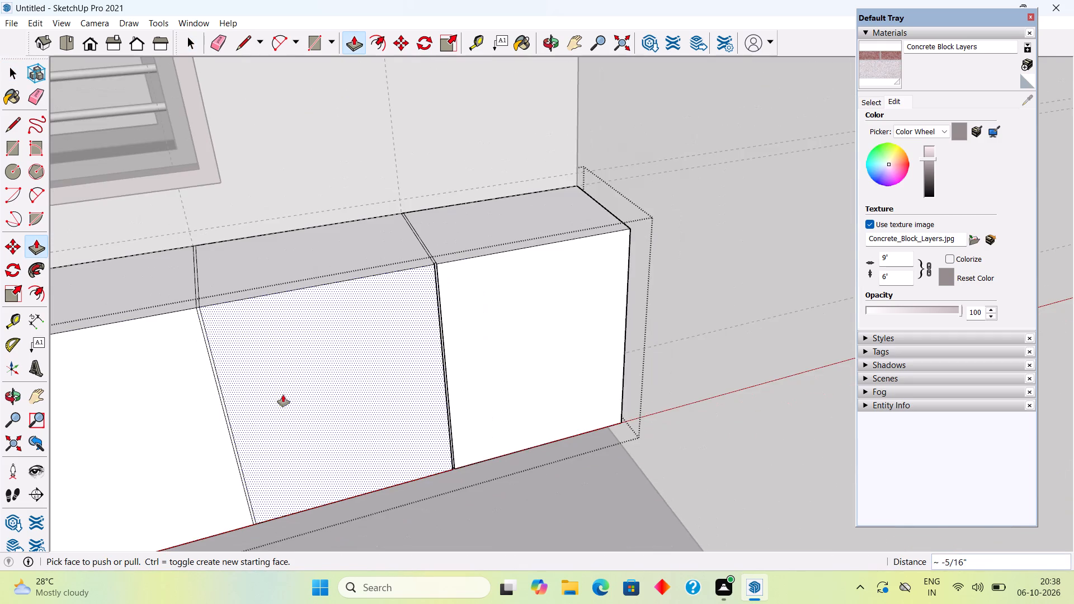
pyautogui.scroll(9, 229, 414)
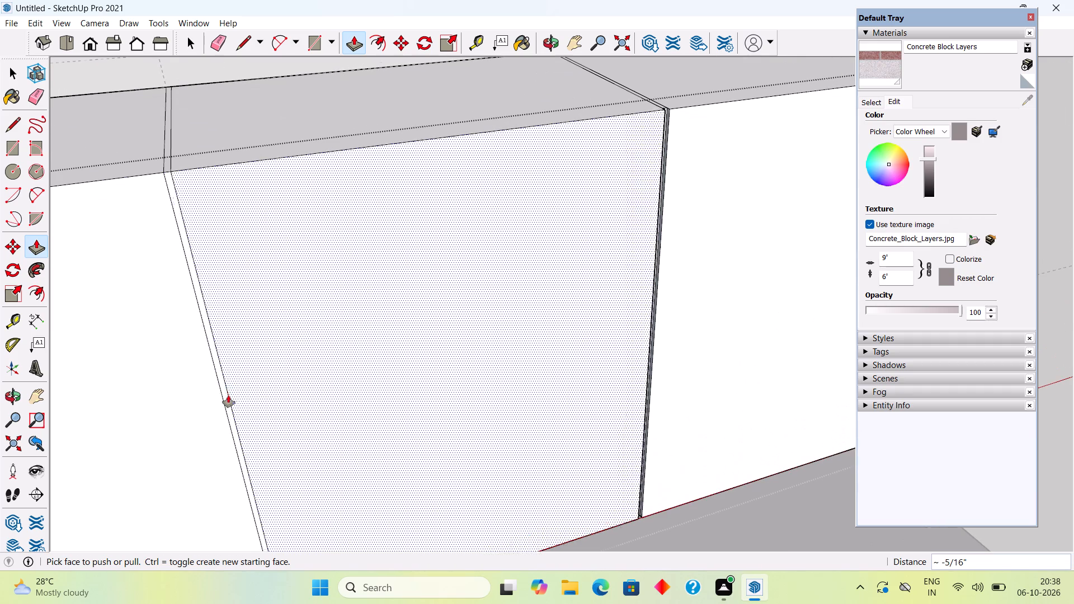
pyautogui.doubleClick(228, 395)
pyautogui.scroll(-16, 228, 395)
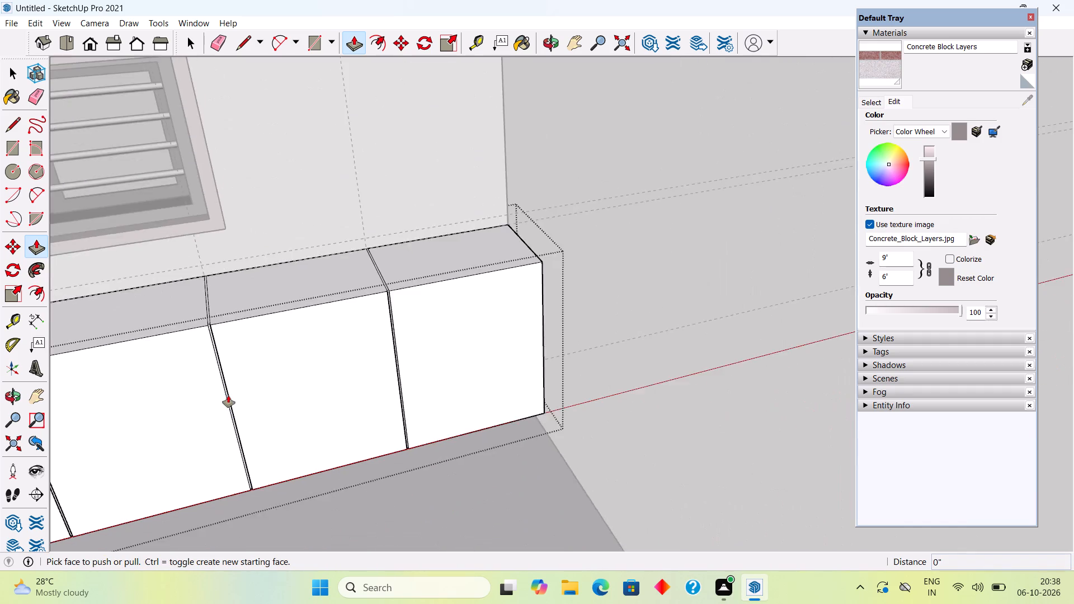
pyautogui.scroll(-5, 228, 395)
pyautogui.scroll(17, 148, 422)
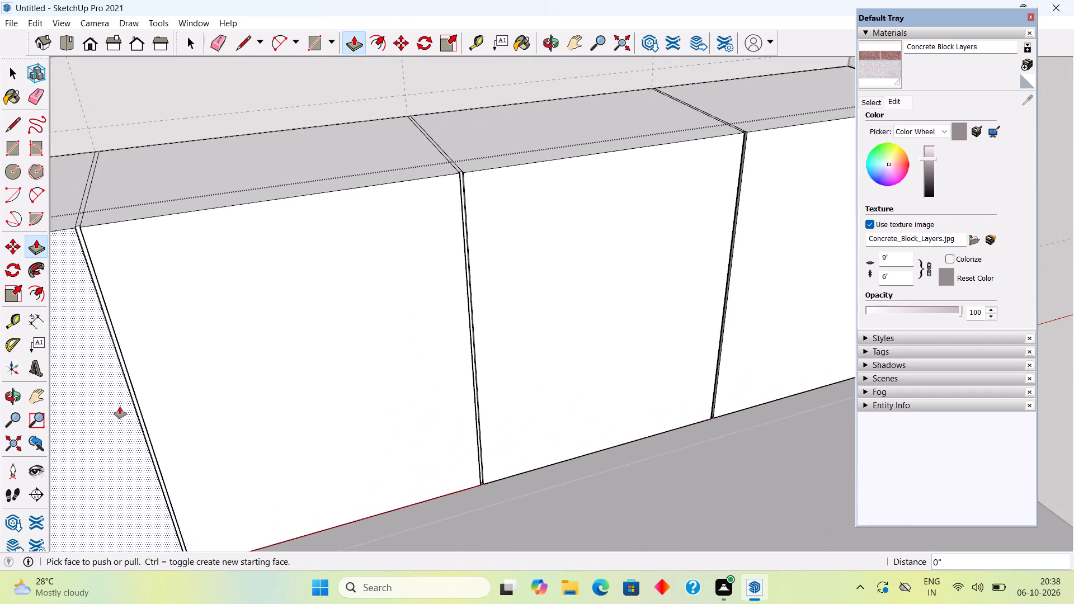
pyautogui.scroll(4, 123, 404)
pyautogui.scroll(-9, 132, 400)
pyautogui.press('space')
pyautogui.scroll(-6, 162, 391)
pyautogui.scroll(1, 172, 386)
pyautogui.scroll(-10, 177, 384)
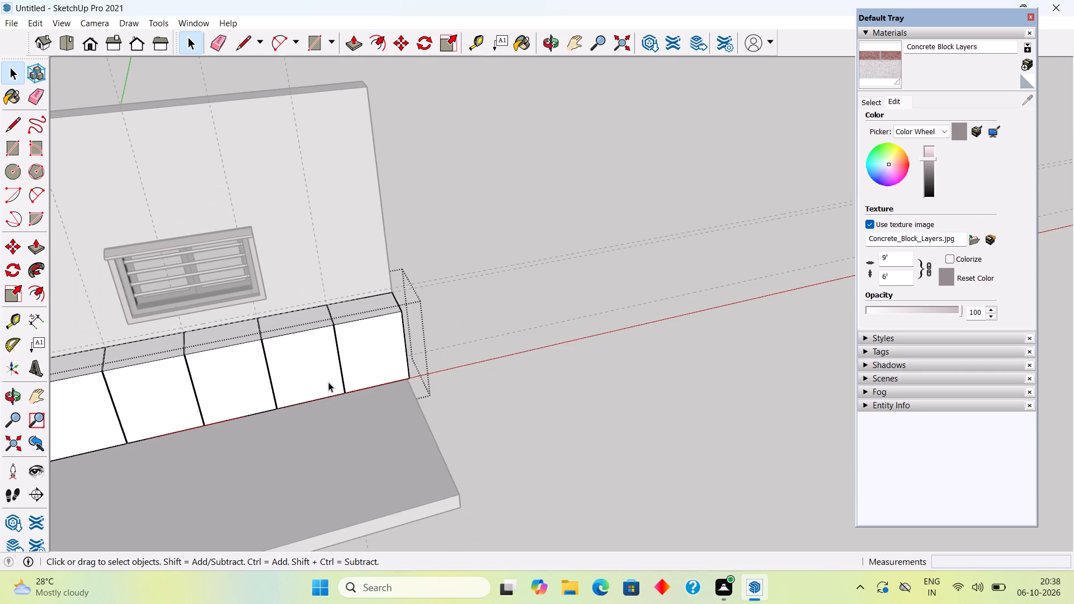
pyautogui.keyDown('shift'); pyautogui.moveTo(328, 382); pyautogui.dragTo(527, 349, button='middle'); pyautogui.keyUp('shift')
pyautogui.click(684, 186)
pyautogui.moveTo(684, 186); pyautogui.dragTo(473, 377)
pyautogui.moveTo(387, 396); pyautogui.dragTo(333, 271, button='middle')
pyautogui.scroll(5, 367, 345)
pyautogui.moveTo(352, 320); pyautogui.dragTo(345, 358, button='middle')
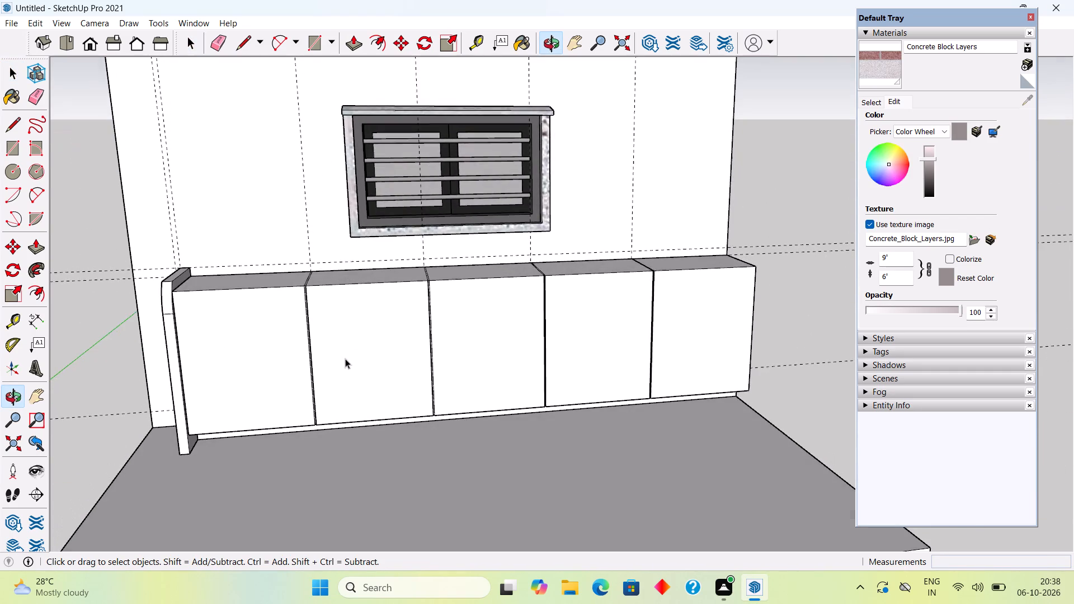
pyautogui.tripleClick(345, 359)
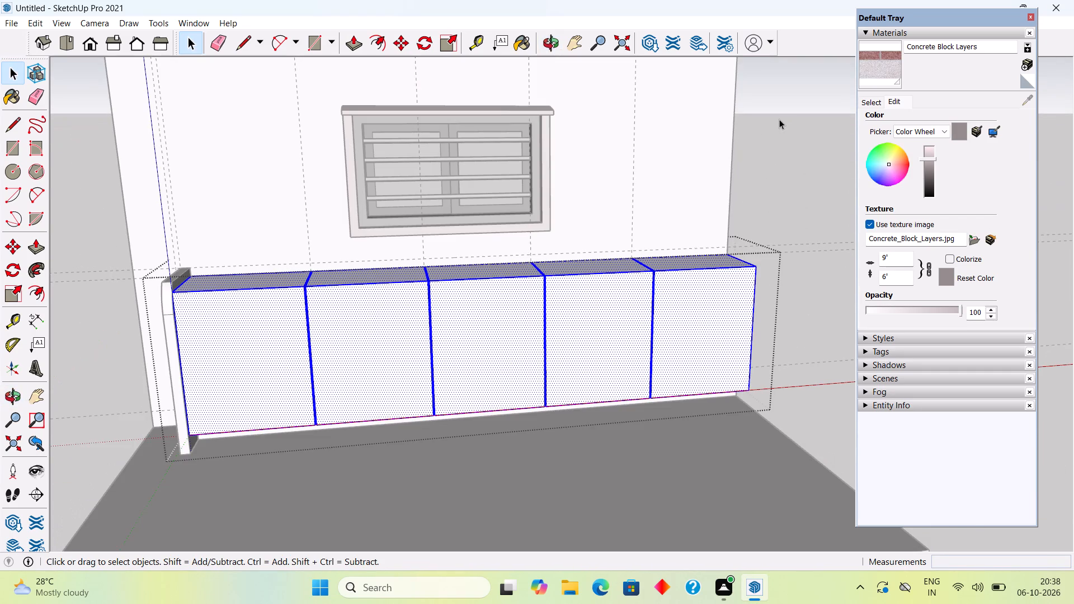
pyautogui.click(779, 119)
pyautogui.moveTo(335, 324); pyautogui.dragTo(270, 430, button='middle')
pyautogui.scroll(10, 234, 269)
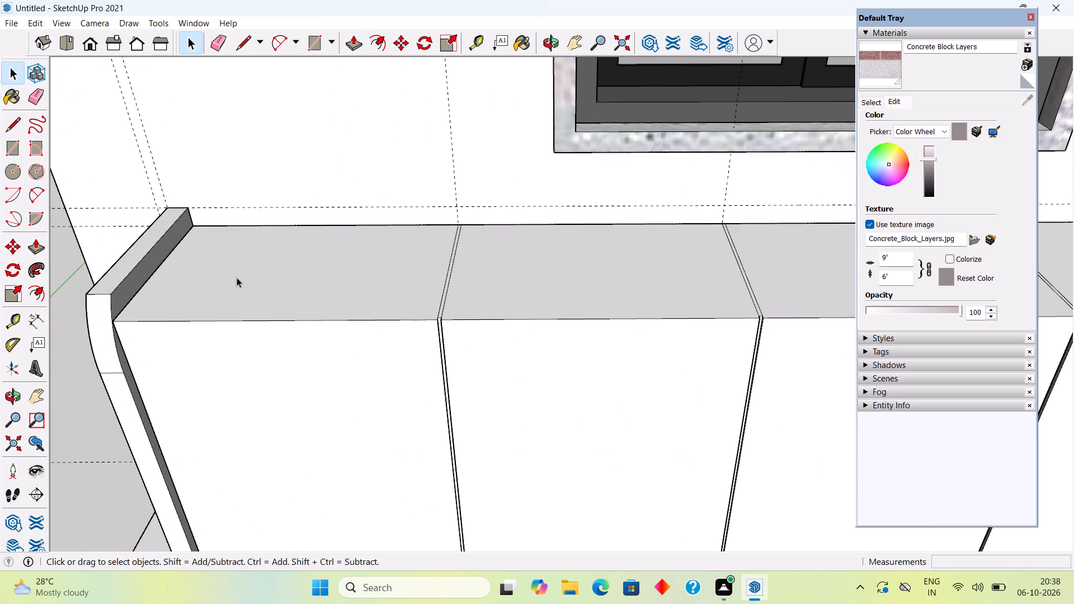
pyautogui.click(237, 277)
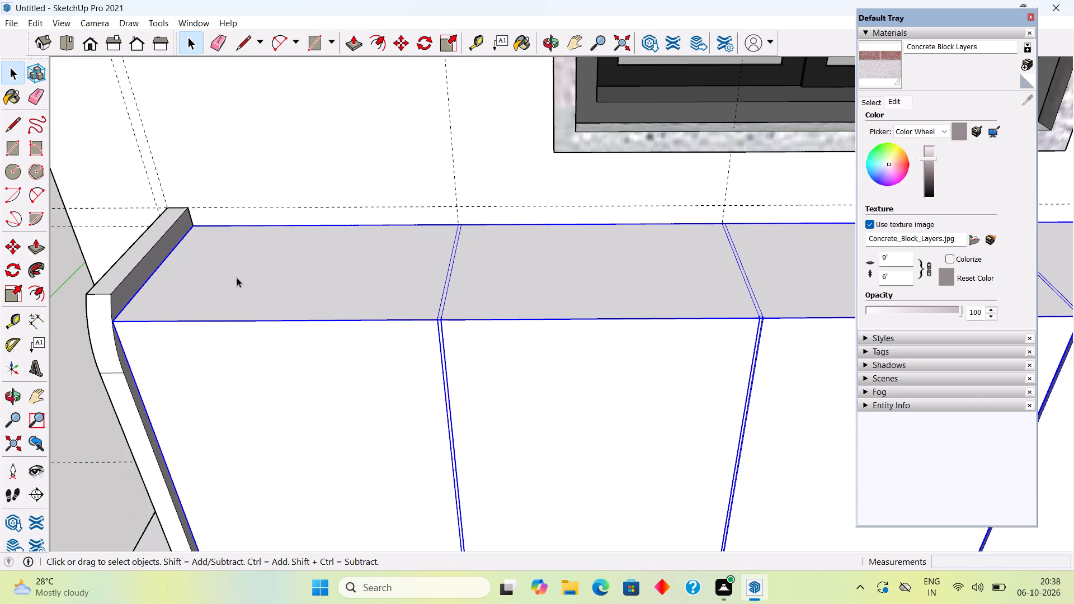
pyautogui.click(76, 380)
# Draw an 11' by 1' 5" rectangle over the cabinet run's top, from its back corner at the round-cornered panel to the opposite front corner.
pyautogui.scroll(-5, 83, 387)
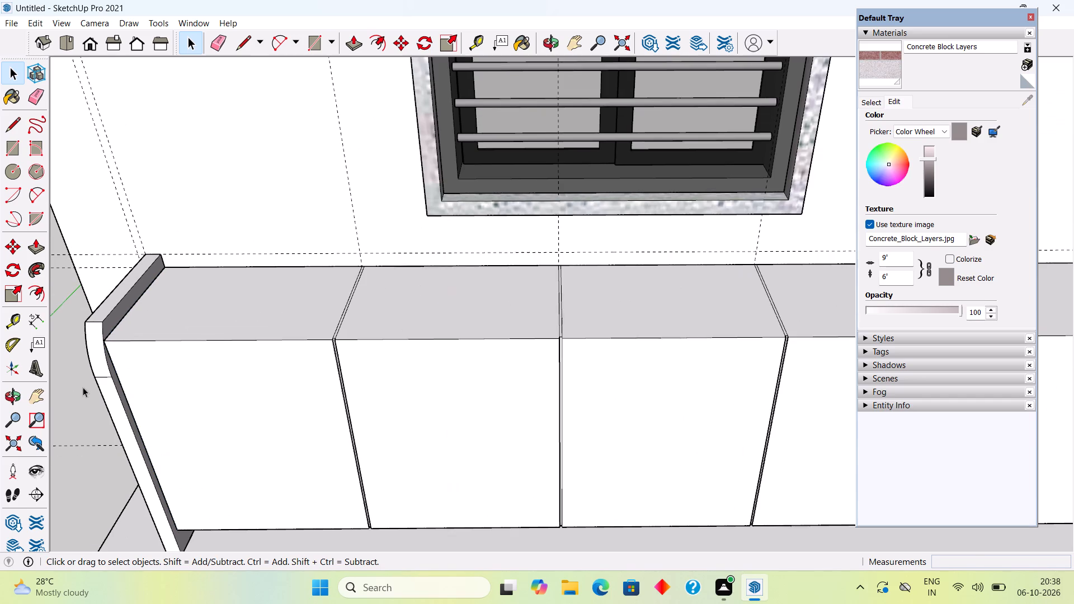
pyautogui.scroll(-1, 194, 334)
pyautogui.moveTo(194, 335); pyautogui.dragTo(204, 377, button='middle')
pyautogui.press('r')
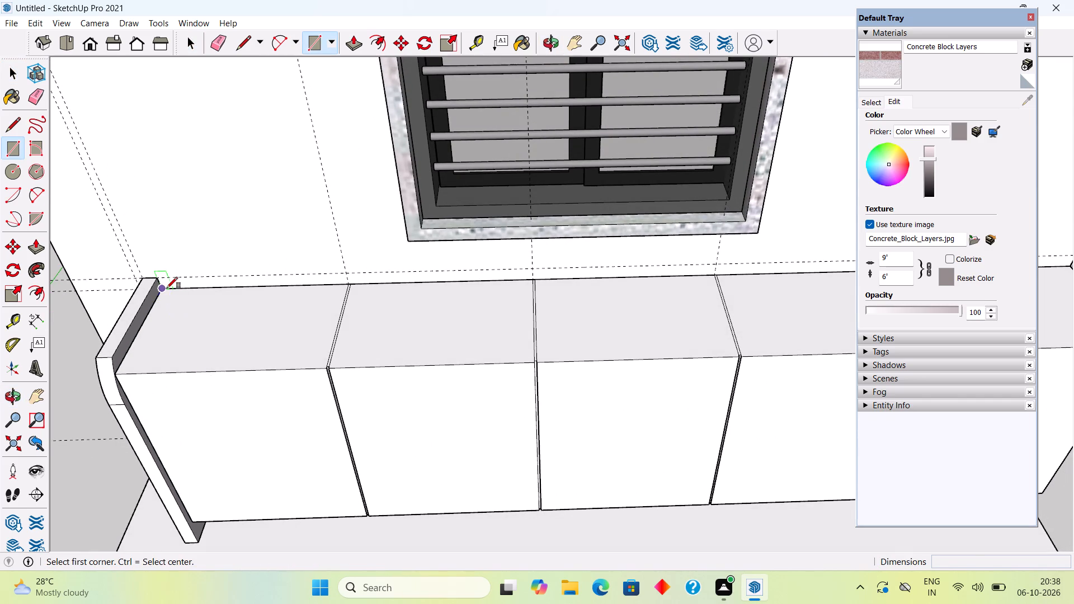
pyautogui.click(167, 288)
pyautogui.scroll(-7, 297, 361)
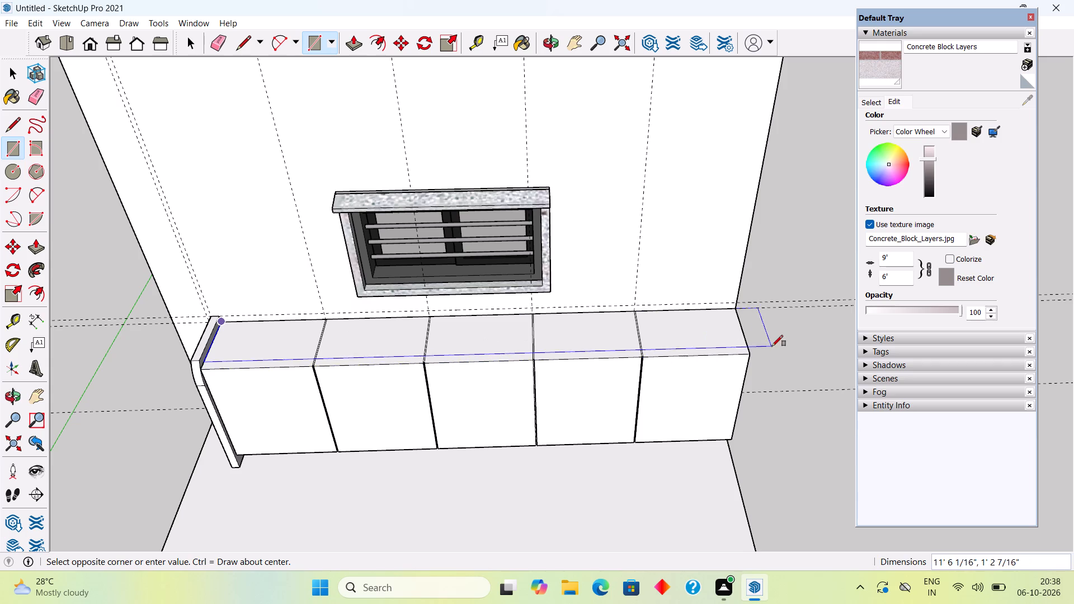
pyautogui.click(748, 355)
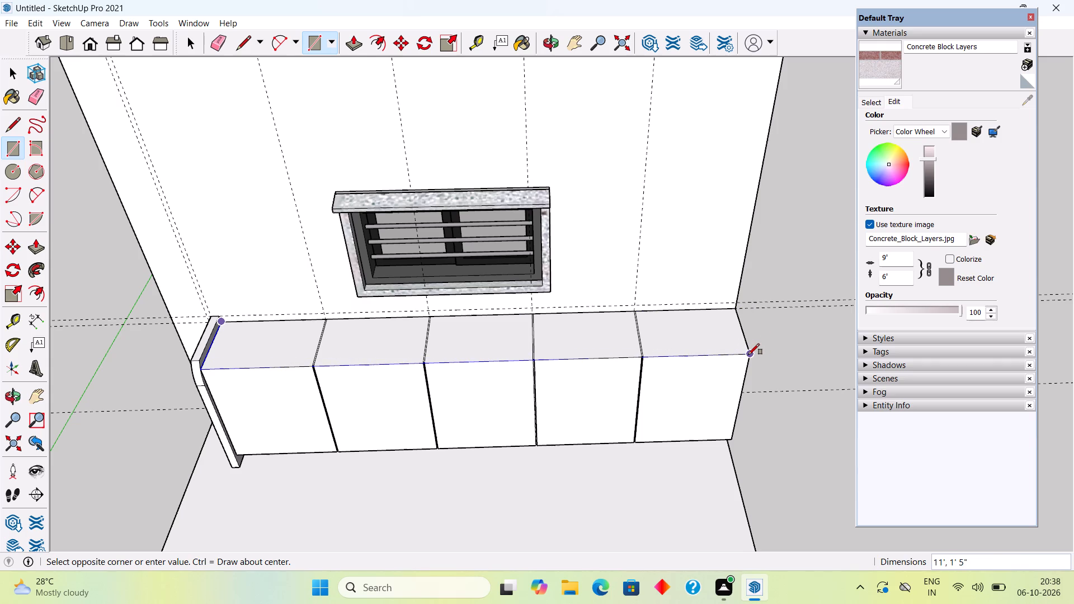
pyautogui.press('space')
# Push/Pull the rectangle over the cabinet run's top upward by 1" to form the countertop slab.
pyautogui.write('p')
pyautogui.click(718, 329)
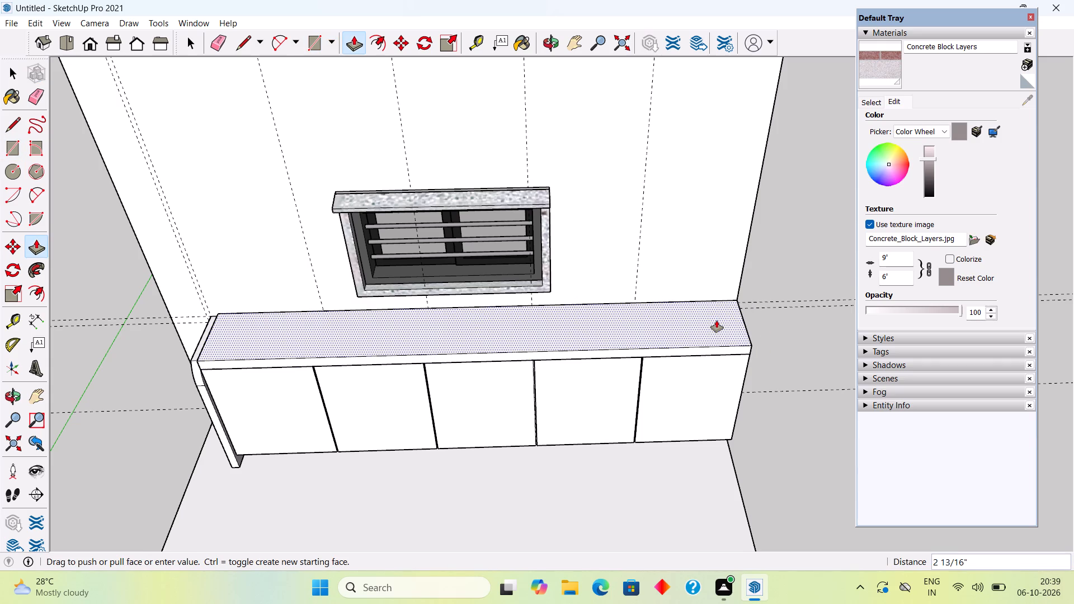
pyautogui.write('1"')
pyautogui.press('Return')
pyautogui.press('space')
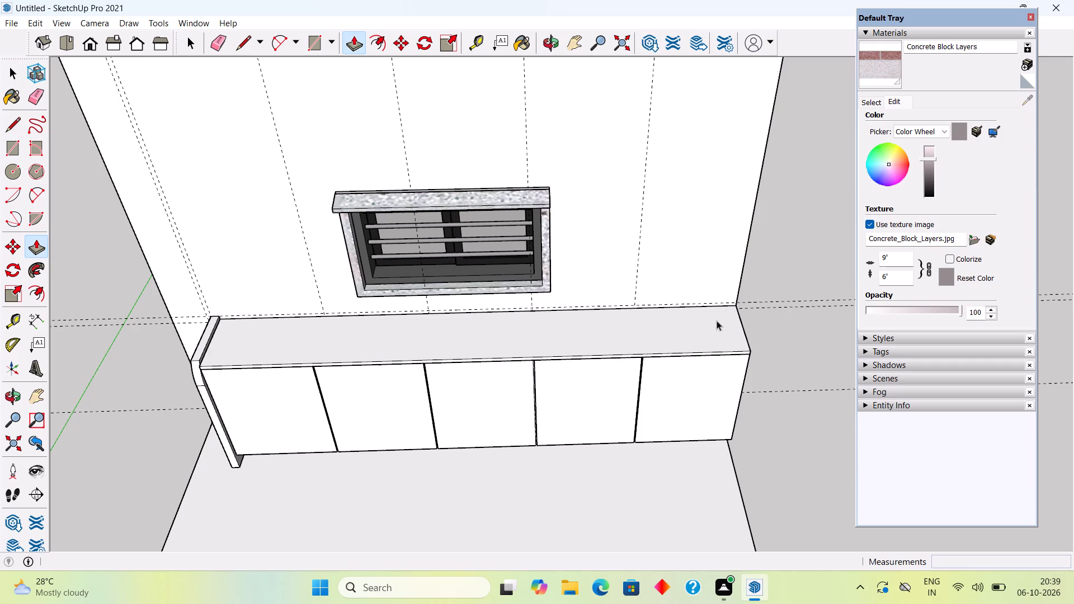
# Push the long front face of the countertop slab inward by 1", setting it back from the cabinet fronts.
pyautogui.tripleClick(712, 337)
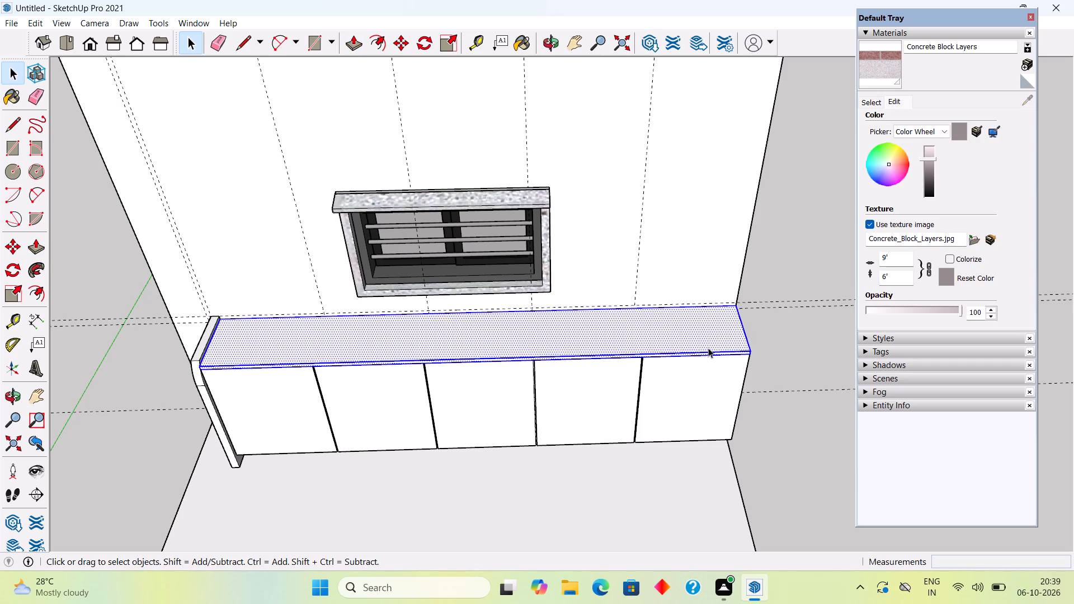
pyautogui.scroll(5, 674, 346)
pyautogui.moveTo(615, 305); pyautogui.dragTo(628, 194, button='middle')
pyautogui.scroll(6, 572, 324)
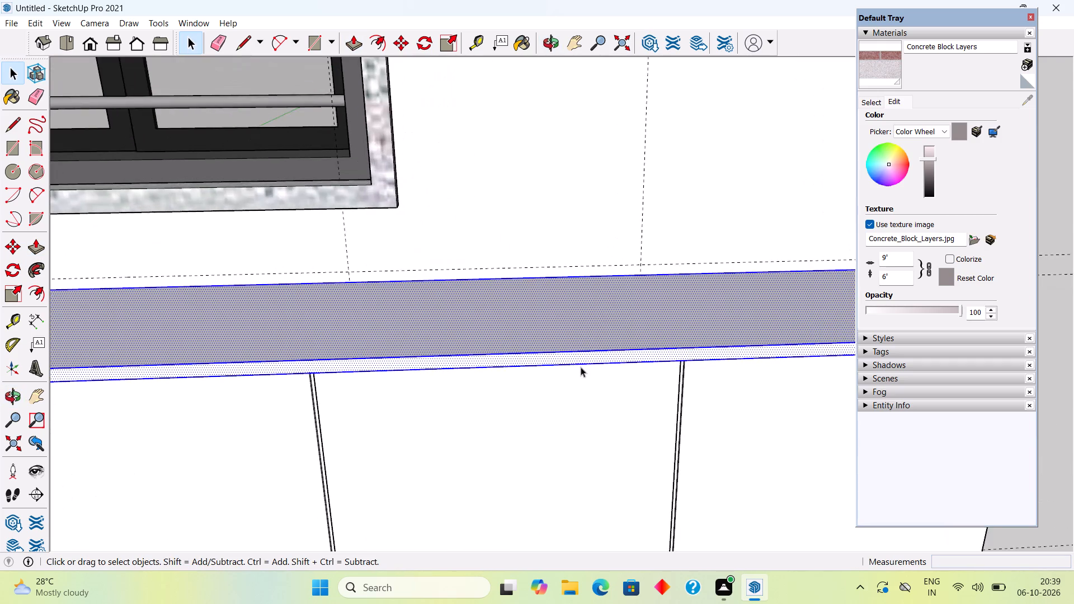
pyautogui.scroll(4, 583, 360)
pyautogui.press('p')
pyautogui.click(585, 354)
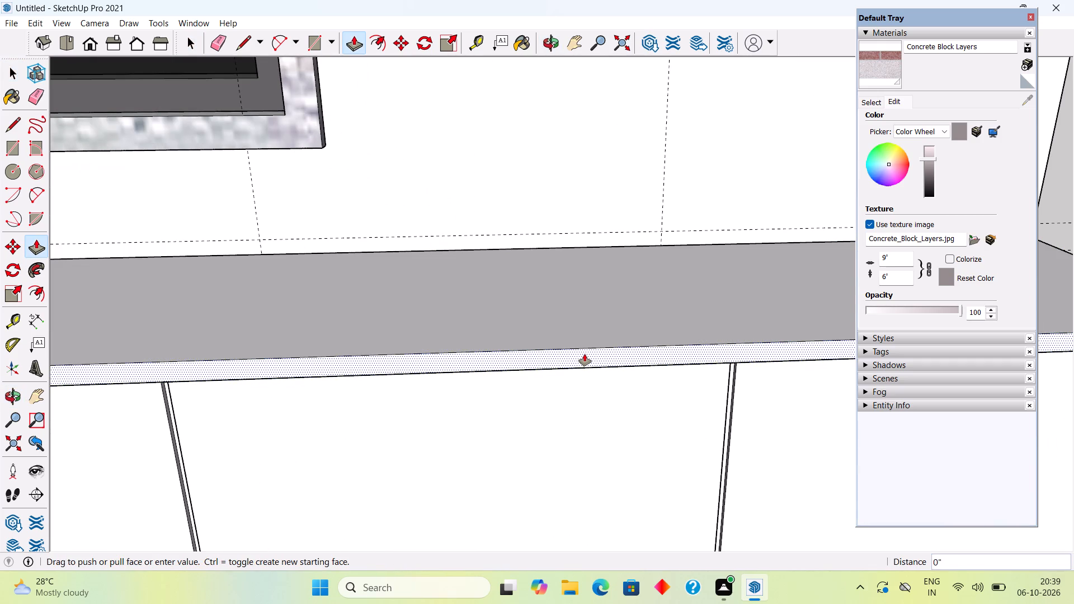
pyautogui.press('1')
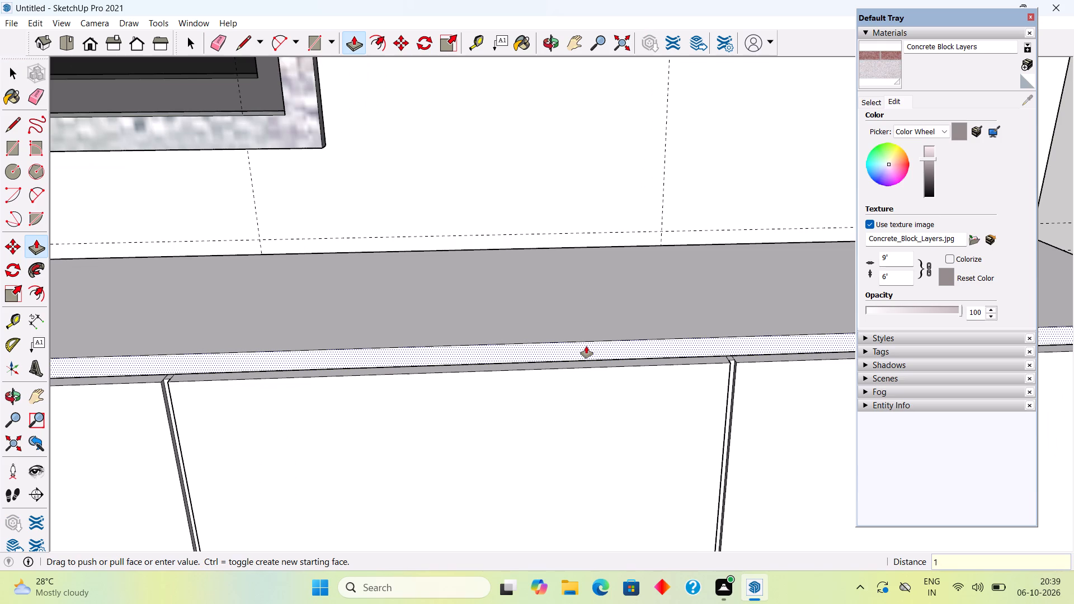
pyautogui.hotkey('shift', '"')
pyautogui.press('Return')
pyautogui.press('space')
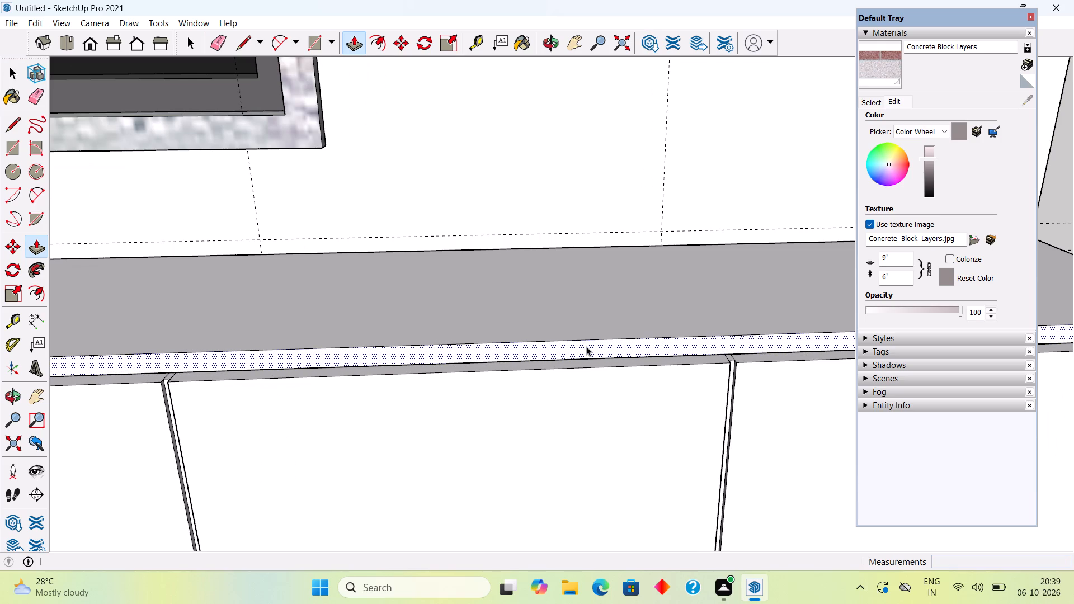
# Select the entire 1" countertop slab and make it a group.
pyautogui.scroll(-8, 586, 346)
pyautogui.tripleClick(586, 334)
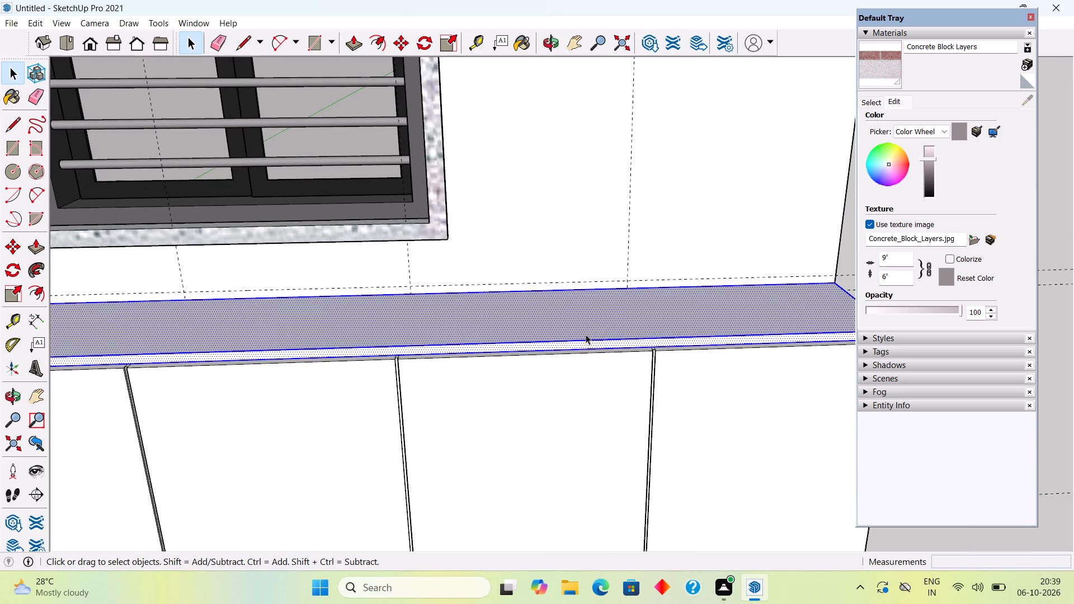
pyautogui.rightClick(586, 334)
pyautogui.click(651, 451)
pyautogui.scroll(-2, 647, 419)
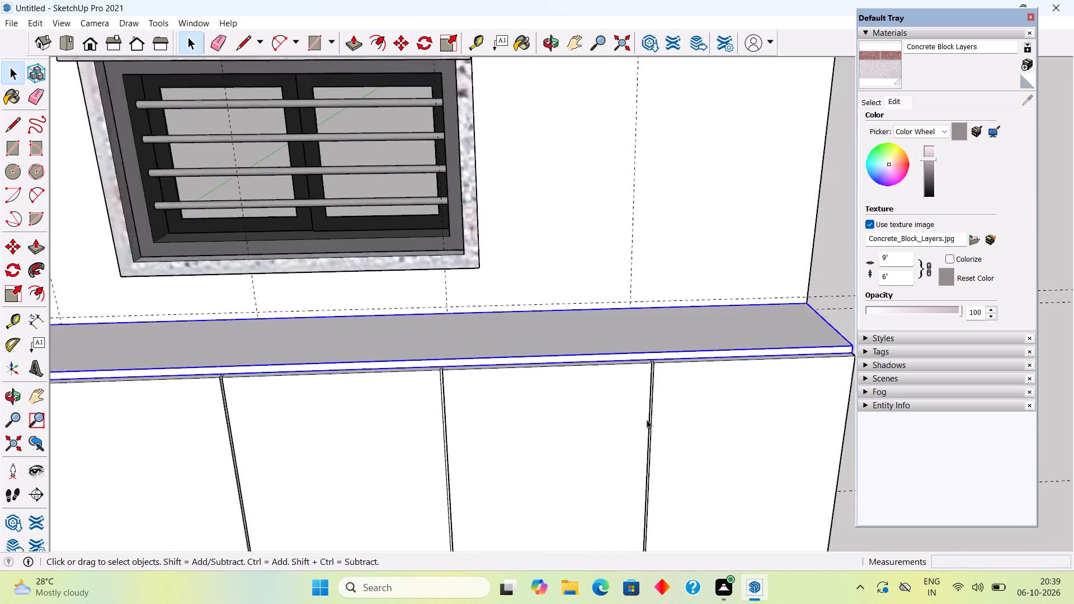
pyautogui.scroll(-7, 647, 419)
pyautogui.click(763, 303)
# Place a guide on the wall 1" above the existing horizontal guide just over the slab's back edge.
pyautogui.scroll(-4, 747, 313)
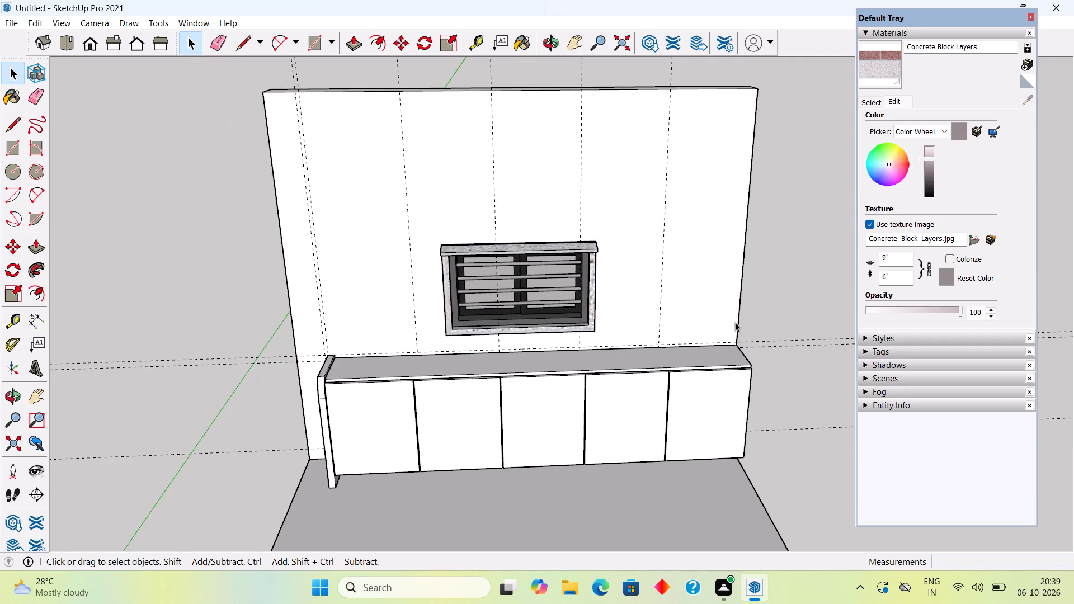
pyautogui.moveTo(694, 323); pyautogui.dragTo(648, 360, button='middle')
pyautogui.scroll(-1, 623, 314)
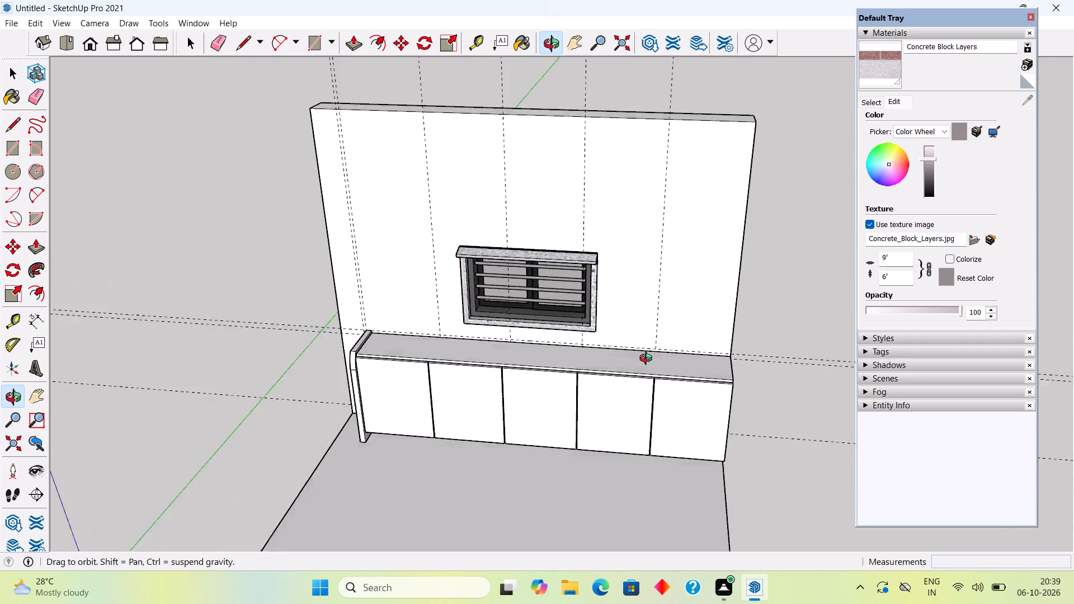
pyautogui.moveTo(648, 360); pyautogui.dragTo(661, 360, button='middle')
pyautogui.scroll(3, 661, 360)
pyautogui.moveTo(754, 351); pyautogui.dragTo(753, 352, button='middle')
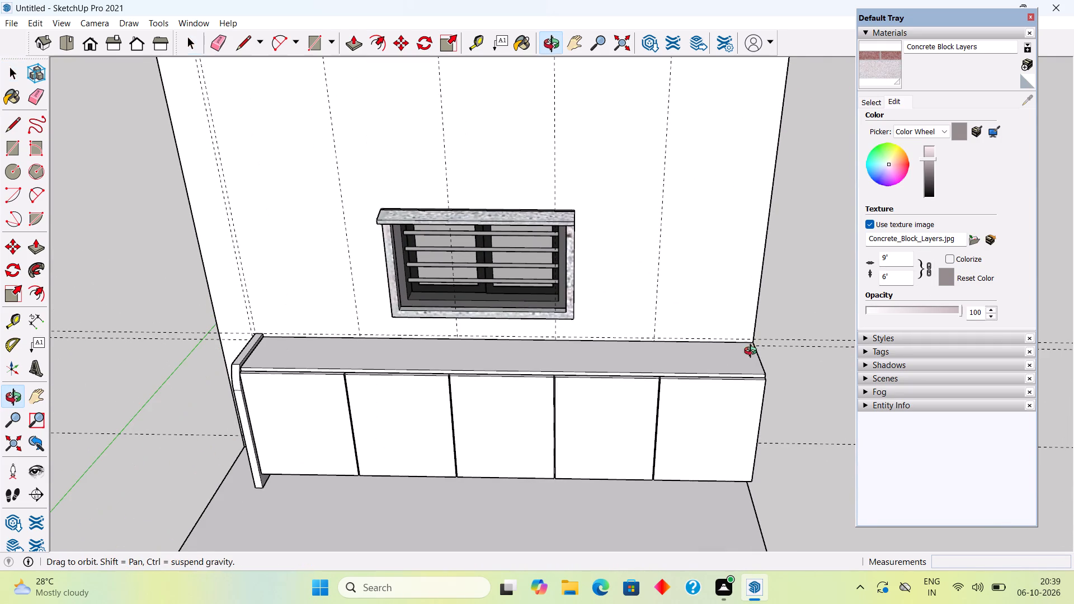
pyautogui.moveTo(753, 352); pyautogui.dragTo(836, 331, button='middle')
pyautogui.scroll(5, 492, 383)
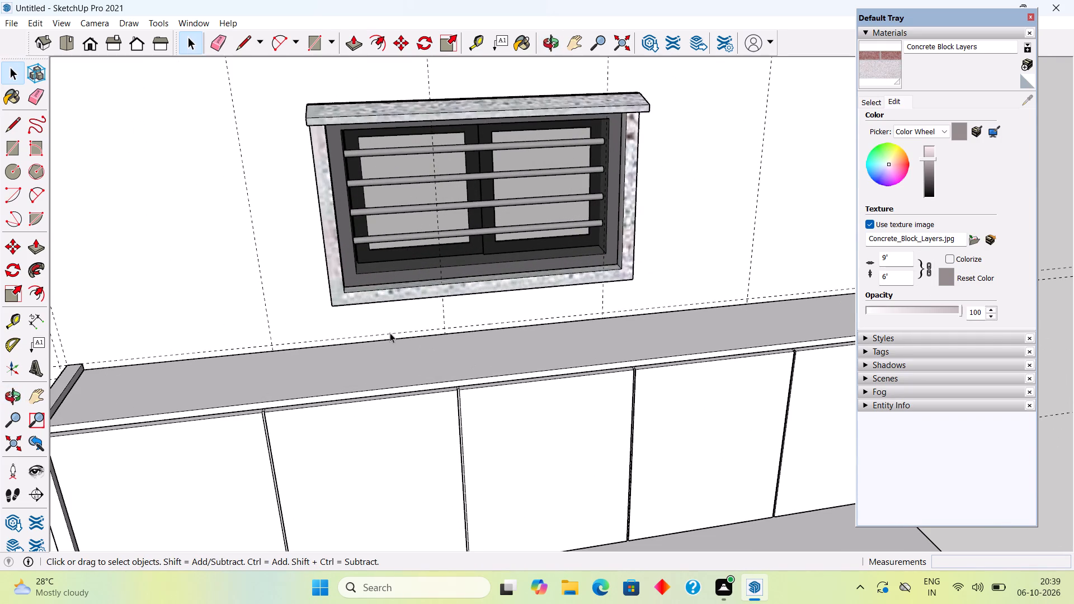
pyautogui.press('t')
pyautogui.click(390, 332)
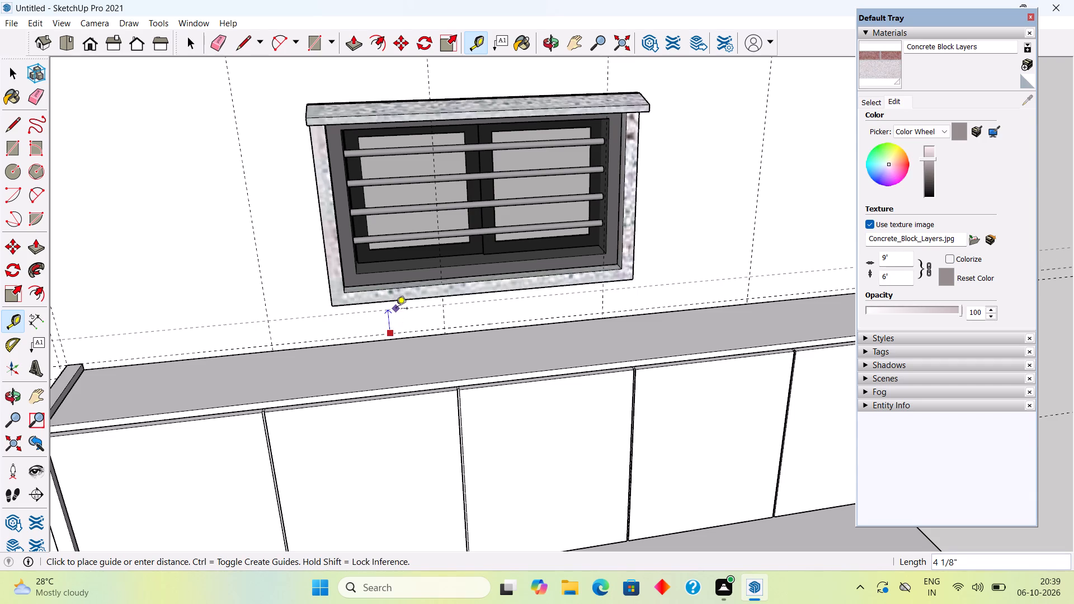
pyautogui.write('1"')
pyautogui.press('Return')
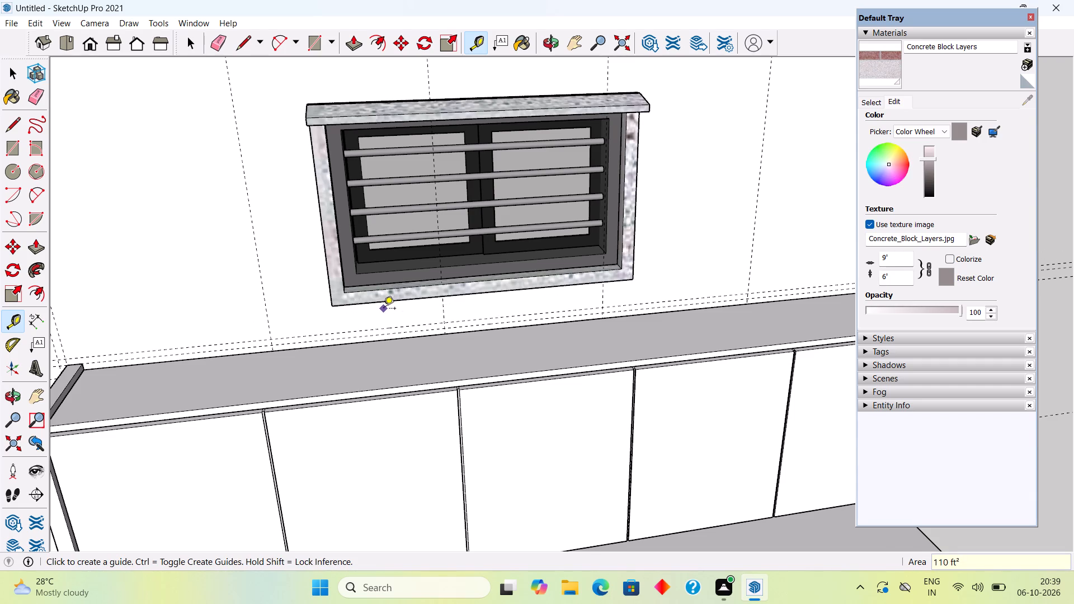
# Scale the round-cornered side panel upward by about 1.03 so its top reaches the highest horizontal wall guide.
pyautogui.scroll(-7, 384, 309)
pyautogui.moveTo(232, 386); pyautogui.dragTo(485, 294, button='middle')
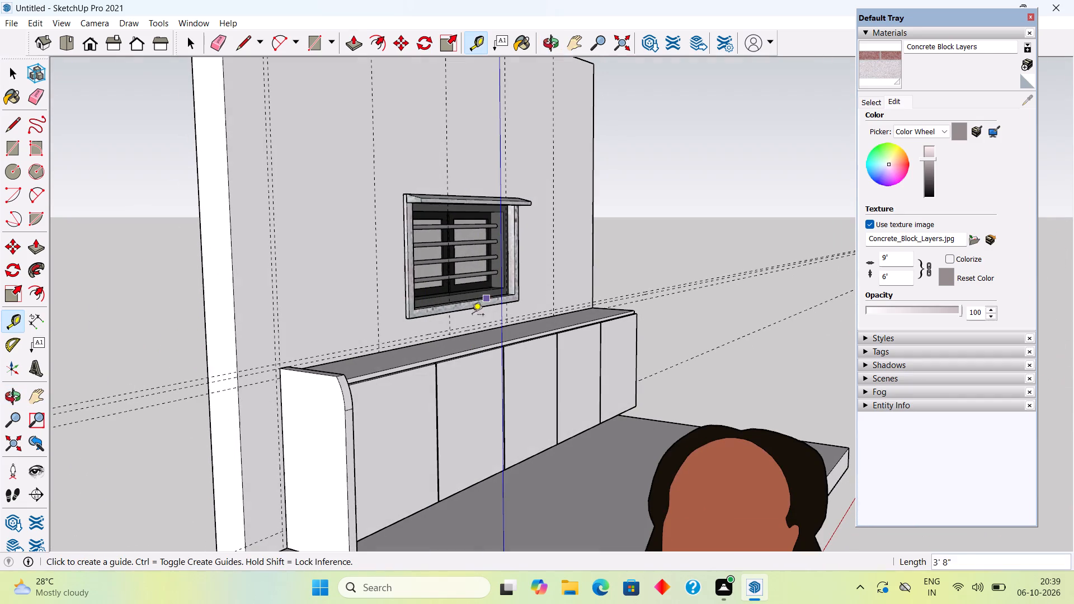
pyautogui.press('space')
pyautogui.click(318, 415)
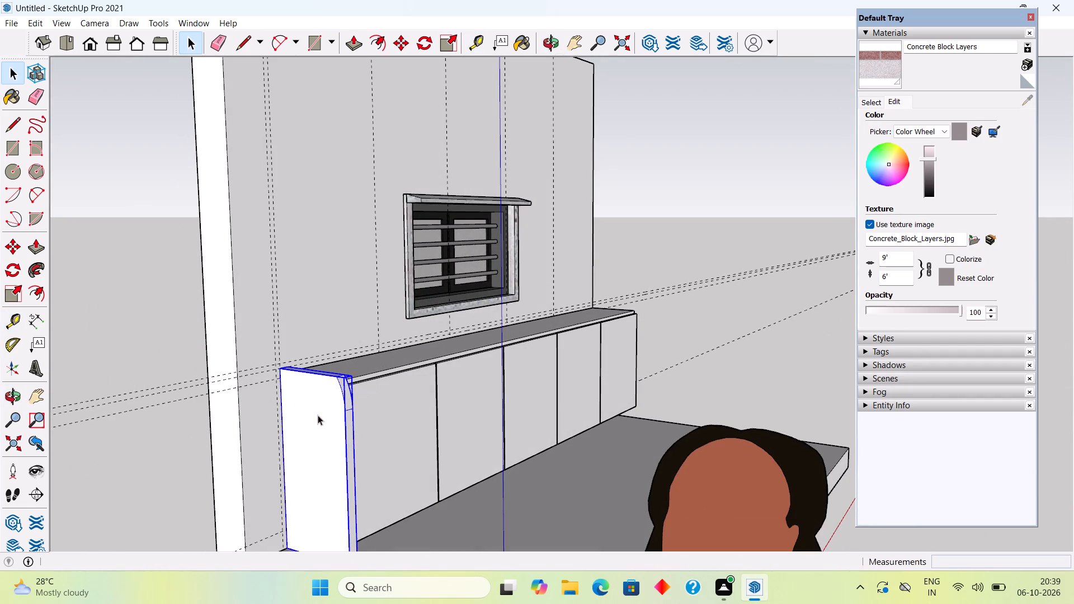
pyautogui.press('s')
pyautogui.moveTo(356, 332); pyautogui.dragTo(357, 425, button='middle')
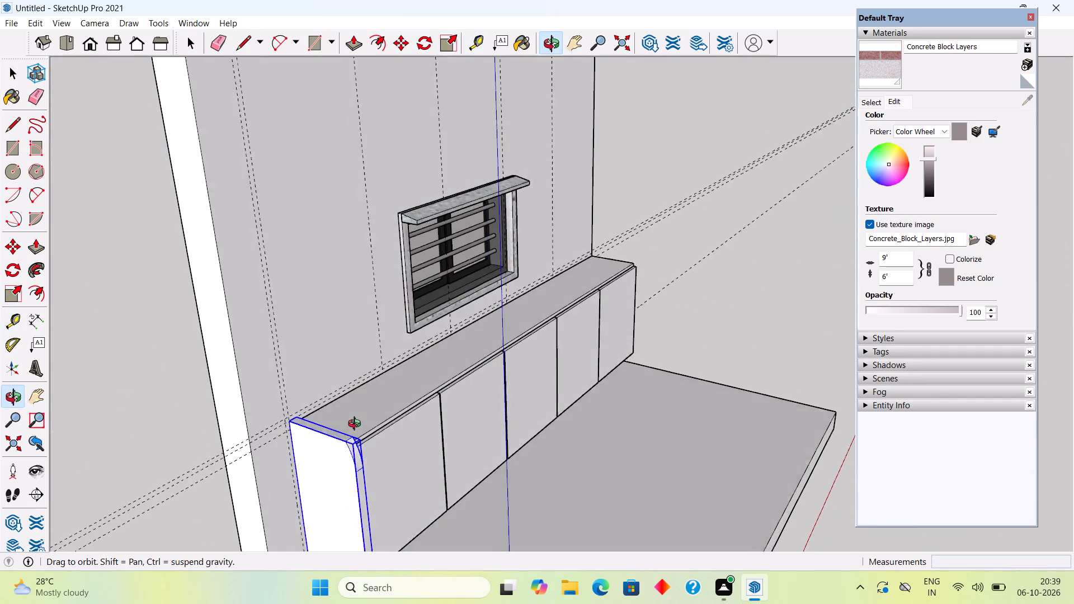
pyautogui.moveTo(357, 425); pyautogui.dragTo(355, 431, button='middle')
pyautogui.scroll(10, 326, 440)
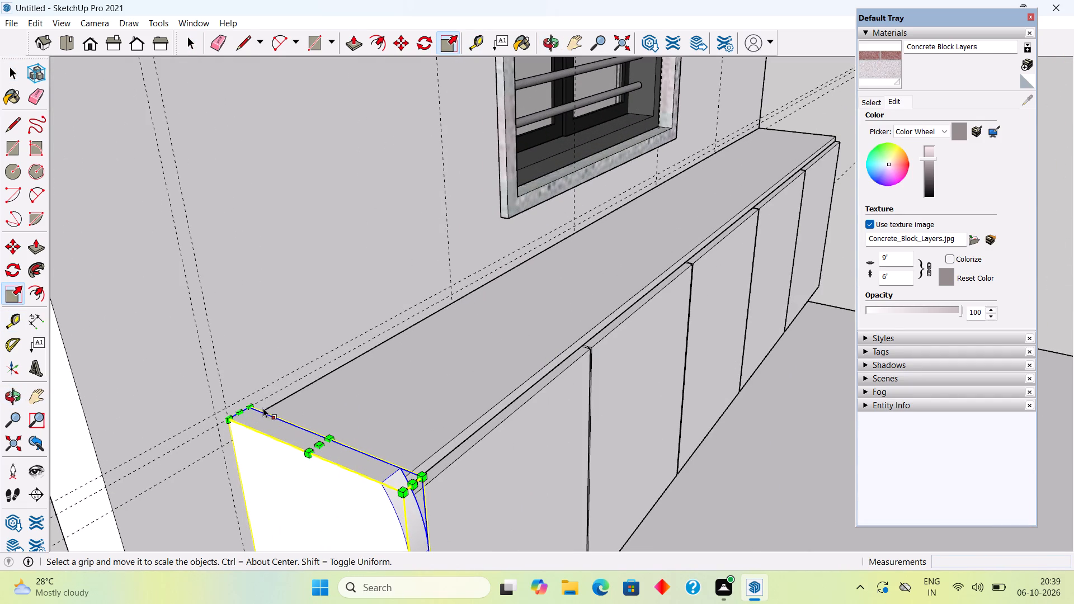
pyautogui.click(238, 408)
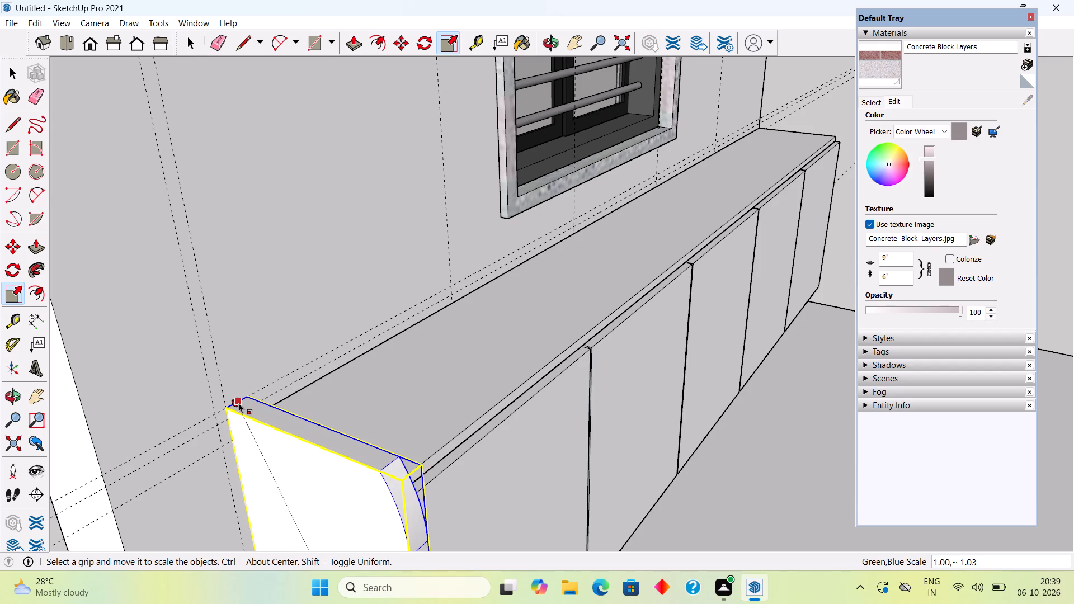
pyautogui.click(238, 403)
pyautogui.press('space')
pyautogui.scroll(-9, 238, 403)
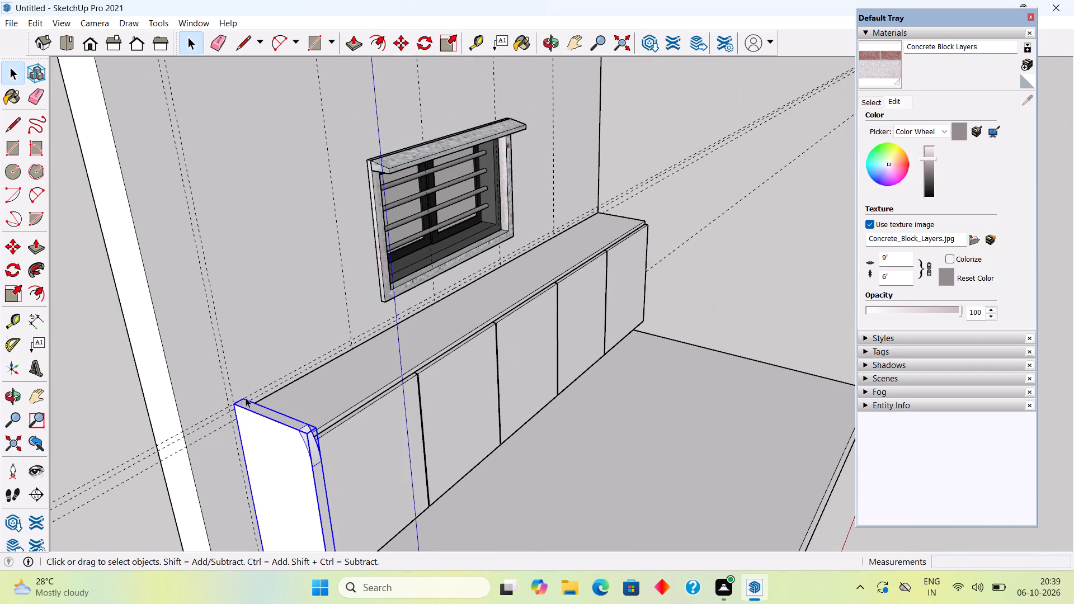
pyautogui.click(638, 147)
# Draw an 11' by 2" rectangle on the wall, from the side panel's top back corner to the slab's far back corner.
pyautogui.moveTo(439, 390); pyautogui.dragTo(214, 372, button='middle')
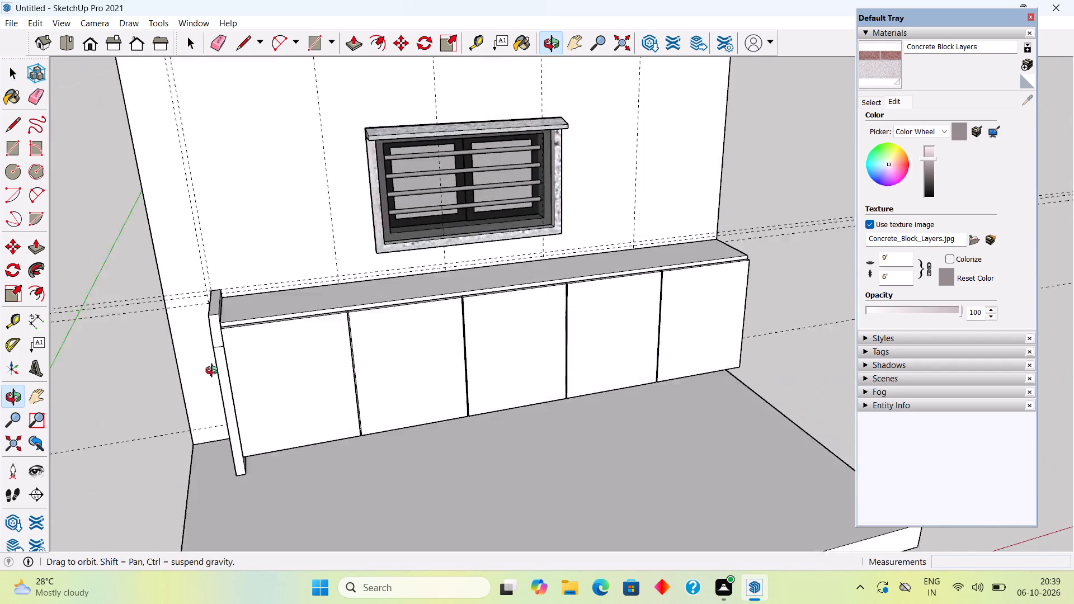
pyautogui.moveTo(214, 372); pyautogui.dragTo(149, 360, button='middle')
pyautogui.scroll(5, 213, 284)
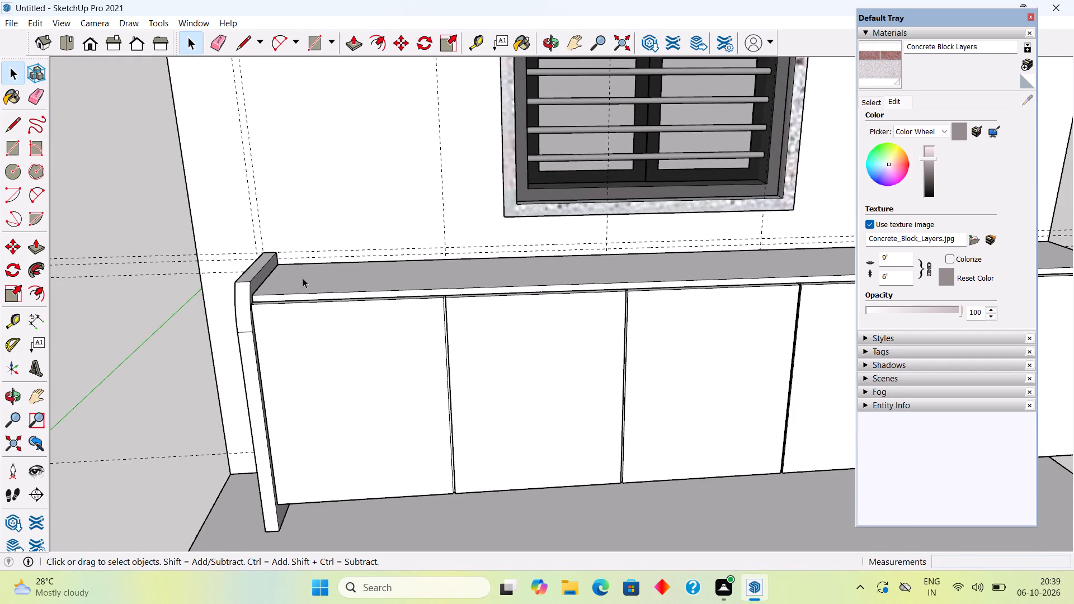
pyautogui.press('r')
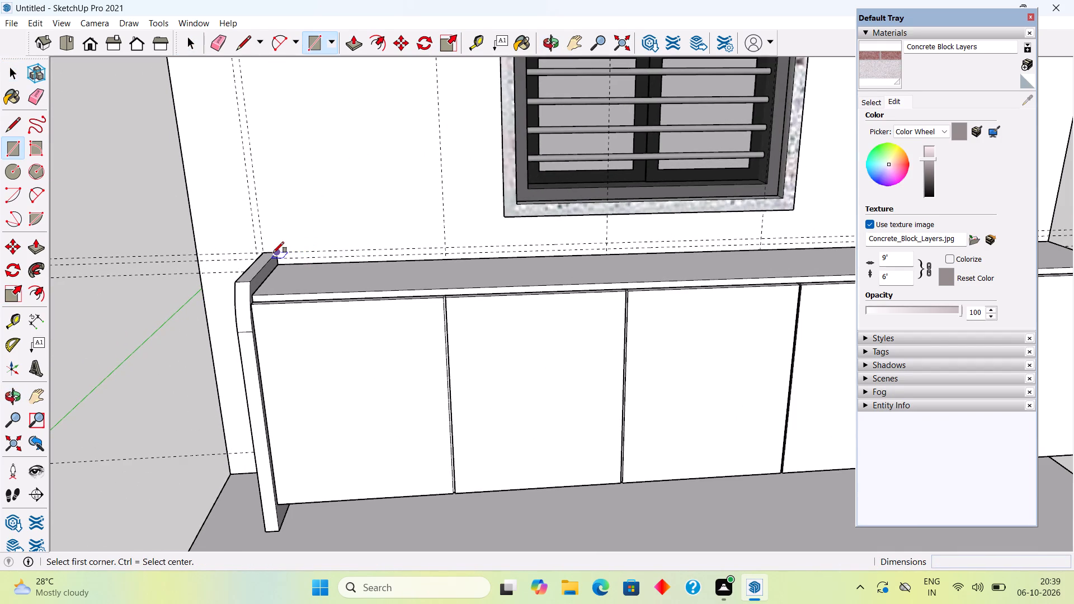
pyautogui.click(273, 253)
pyautogui.scroll(-9, 326, 290)
pyautogui.scroll(4, 710, 259)
pyautogui.scroll(11, 673, 287)
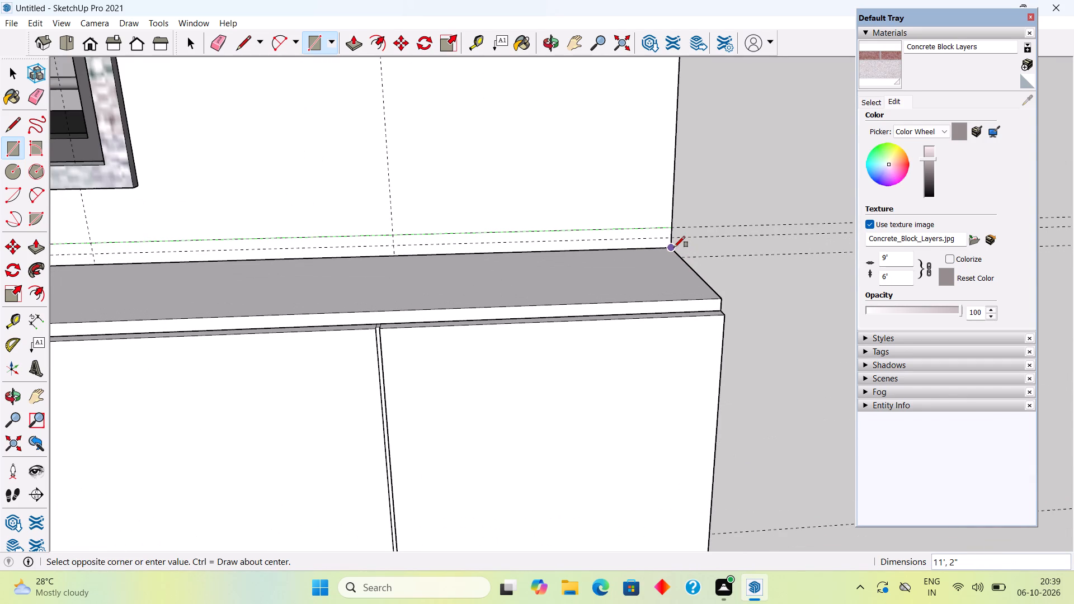
pyautogui.click(673, 246)
pyautogui.press('space')
# Push/Pull the 2" wall strip forward 1' 5" over the slab, out to the cabinet fronts.
pyautogui.write('p')
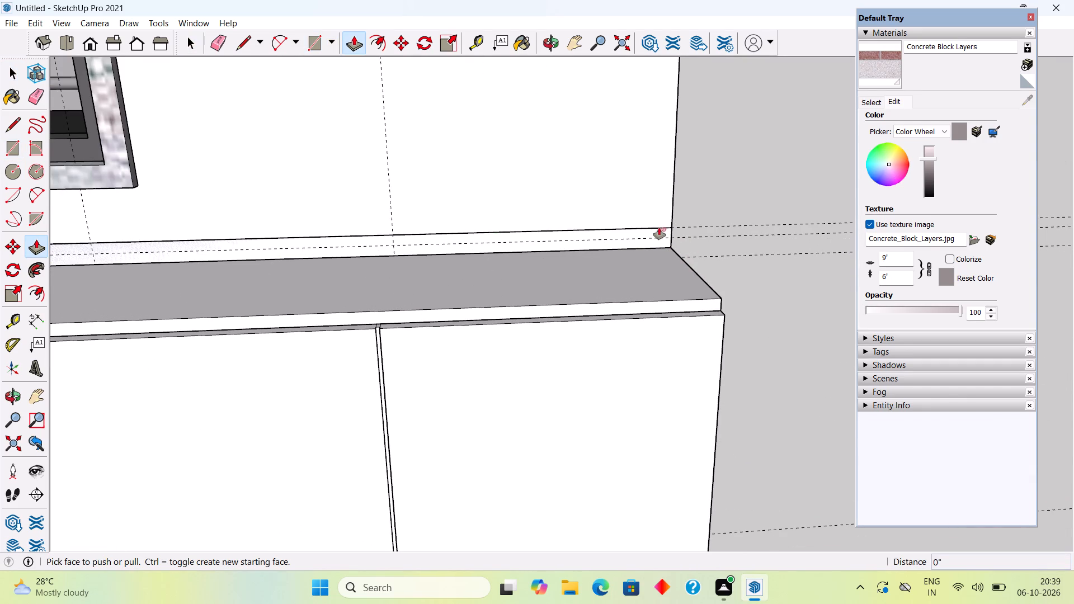
pyautogui.click(657, 237)
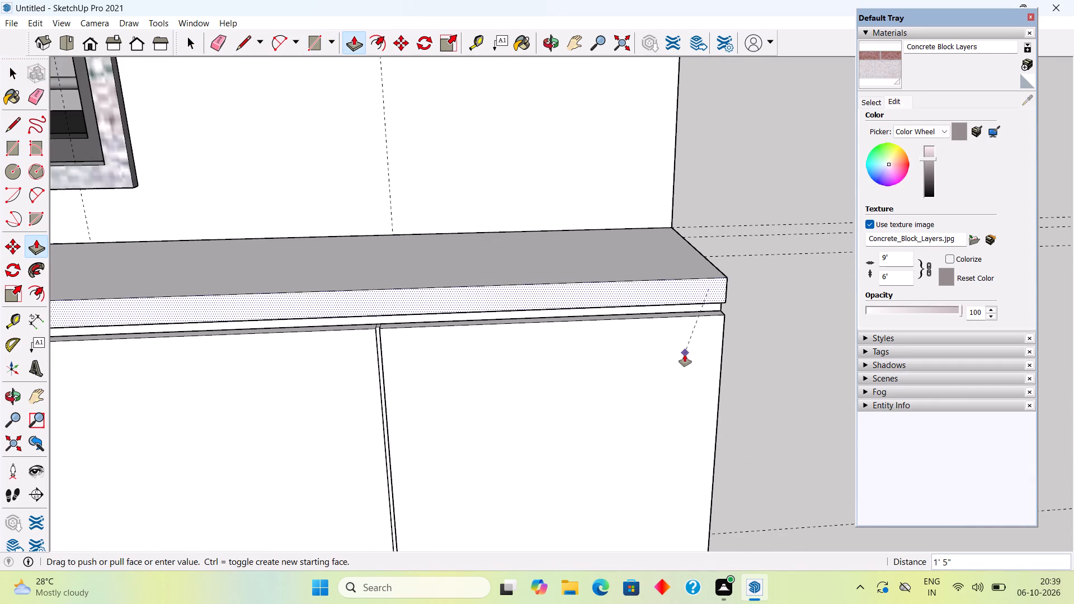
pyautogui.click(685, 362)
pyautogui.press('space')
# Examine the extruded countertop strip and the whole cabinet run from the front.
pyautogui.moveTo(625, 299); pyautogui.dragTo(650, 239, button='middle')
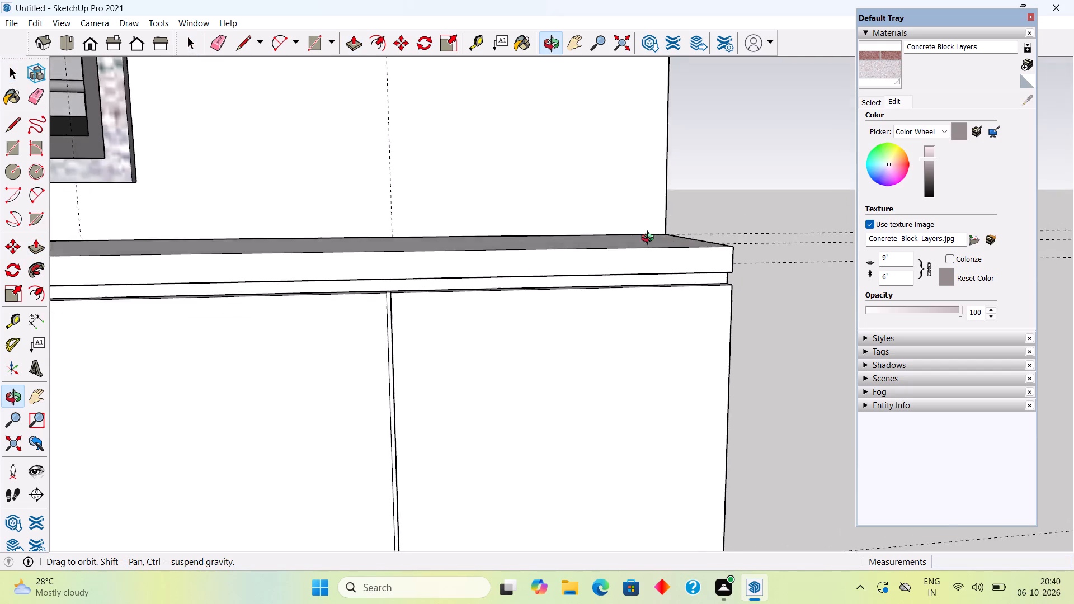
pyautogui.moveTo(650, 239); pyautogui.dragTo(800, 240, button='middle')
pyautogui.scroll(-3, 801, 240)
pyautogui.scroll(-7, 597, 295)
pyautogui.scroll(-4, 507, 292)
pyautogui.scroll(-7, 388, 303)
pyautogui.moveTo(336, 319); pyautogui.dragTo(233, 342, button='middle')
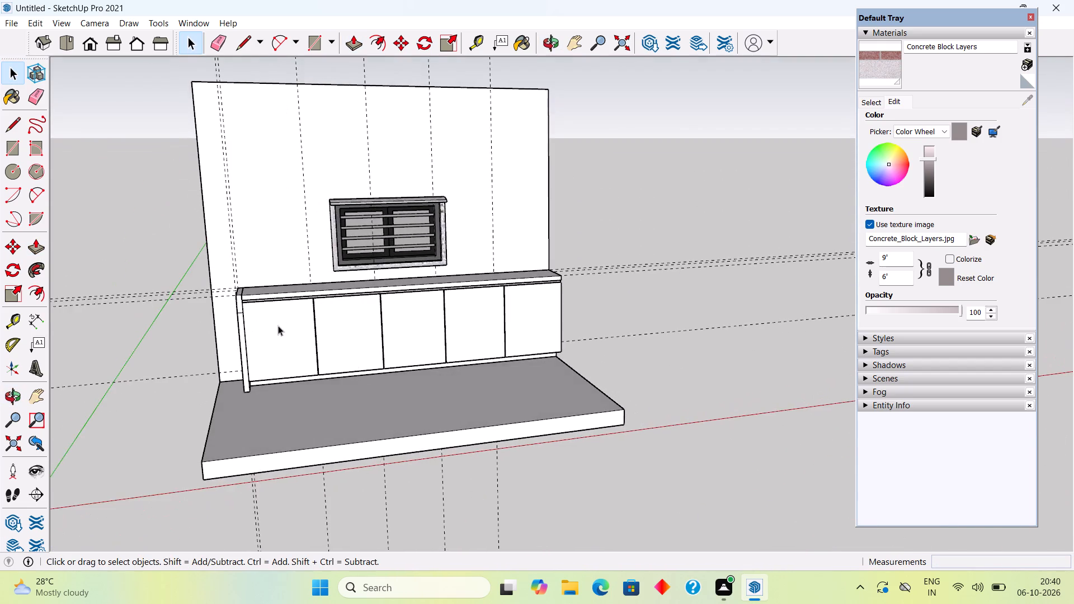
pyautogui.scroll(5, 301, 318)
pyautogui.moveTo(376, 312); pyautogui.dragTo(310, 300, button='middle')
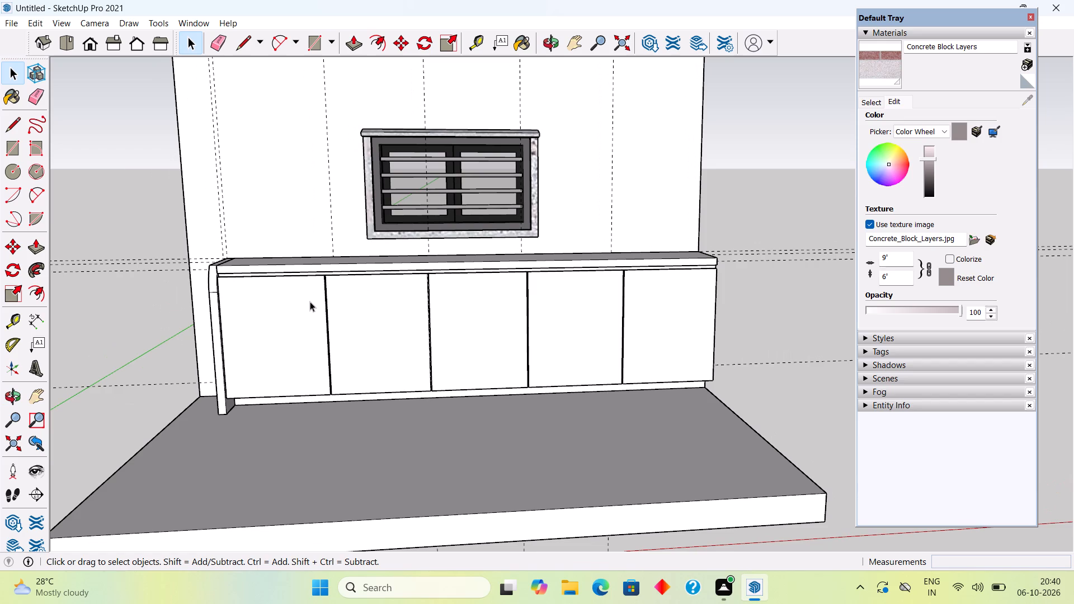
# Draw a thin horizontal rectangle about 1 1/4" by 6' 6 7/8" on the cabinet front, across the middle three doors at mid-height.
pyautogui.press('space')
pyautogui.tripleClick(383, 367)
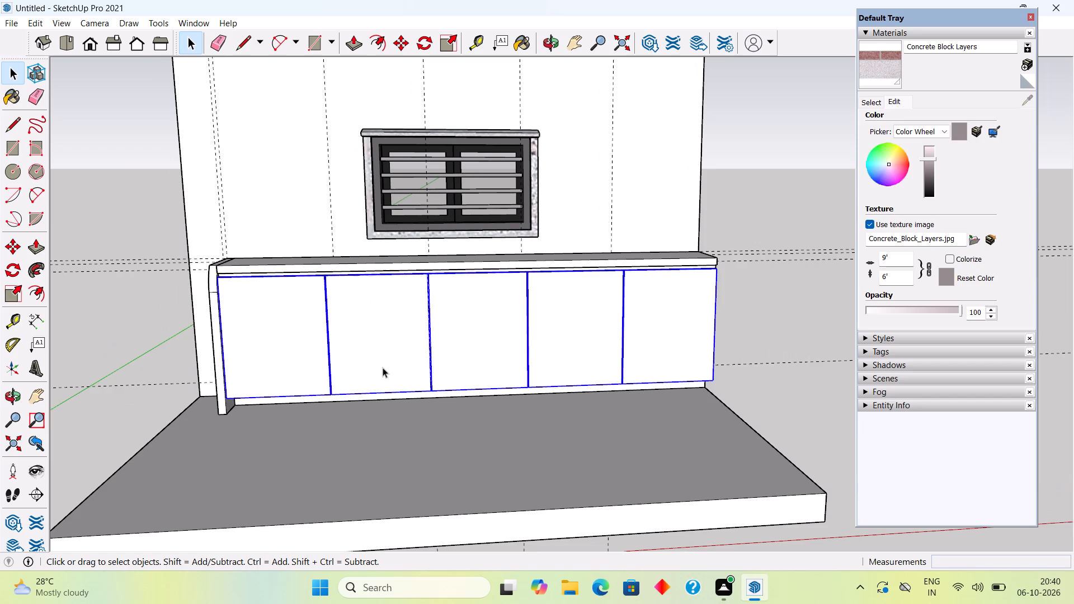
pyautogui.scroll(5, 395, 345)
pyautogui.scroll(5, 335, 350)
pyautogui.scroll(2, 262, 332)
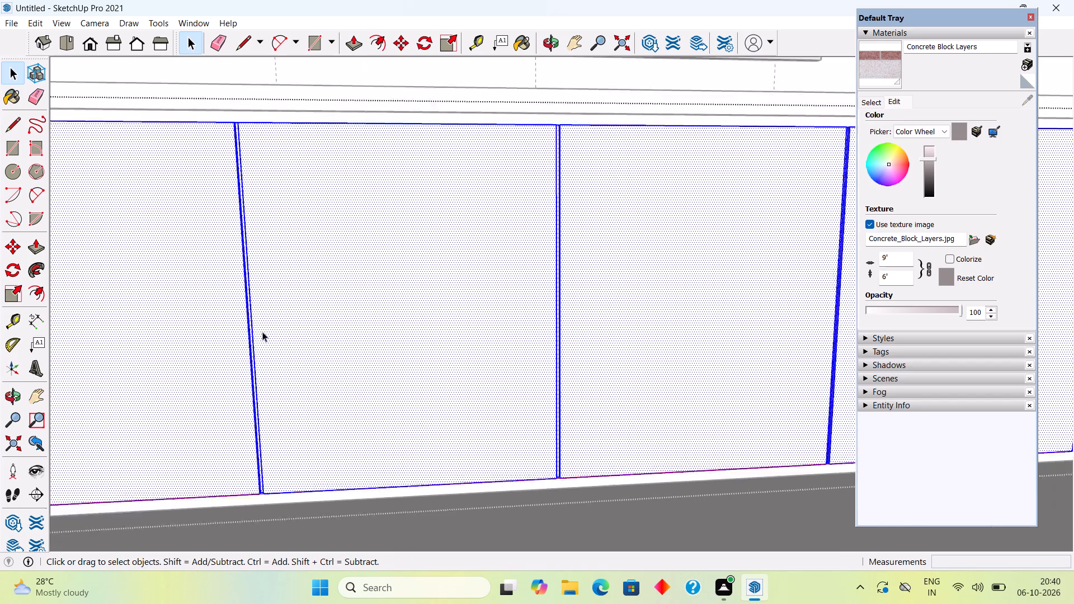
pyautogui.scroll(6, 262, 332)
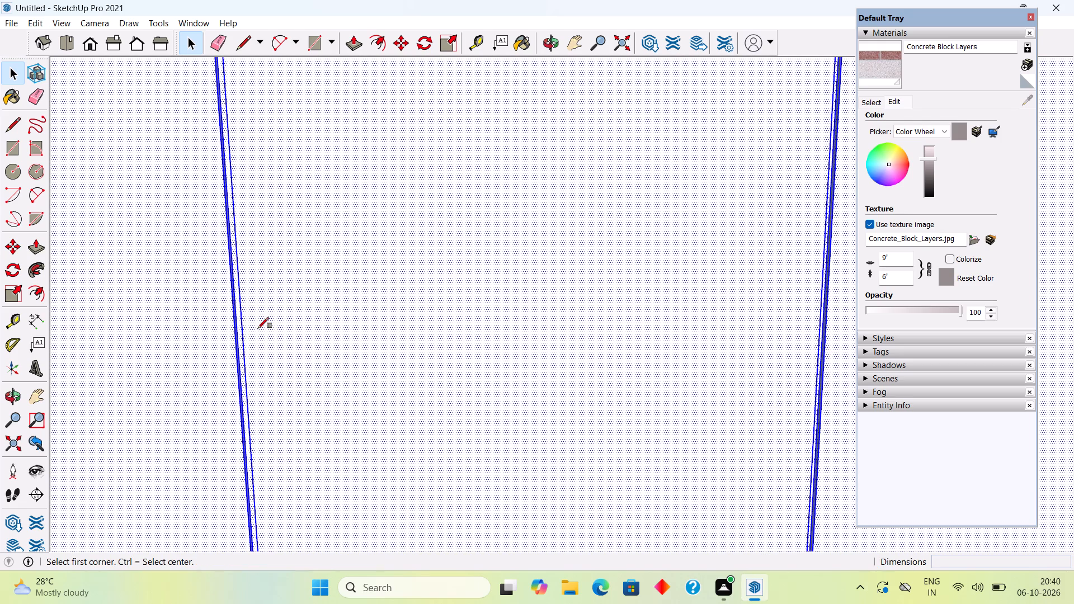
pyautogui.press('r')
pyautogui.scroll(-11, 244, 345)
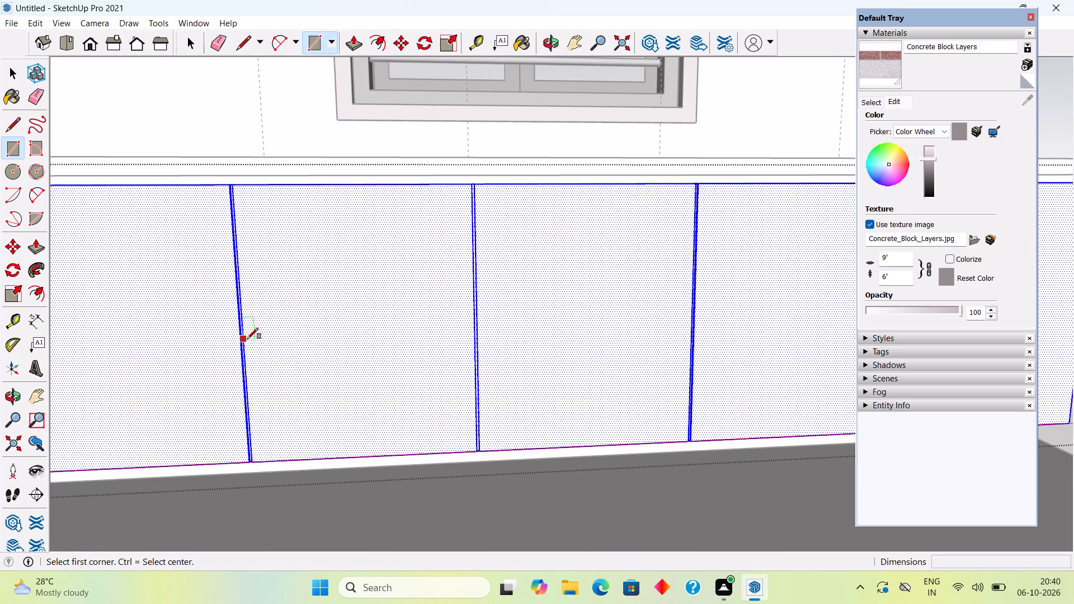
pyautogui.click(247, 338)
pyautogui.scroll(-4, 712, 346)
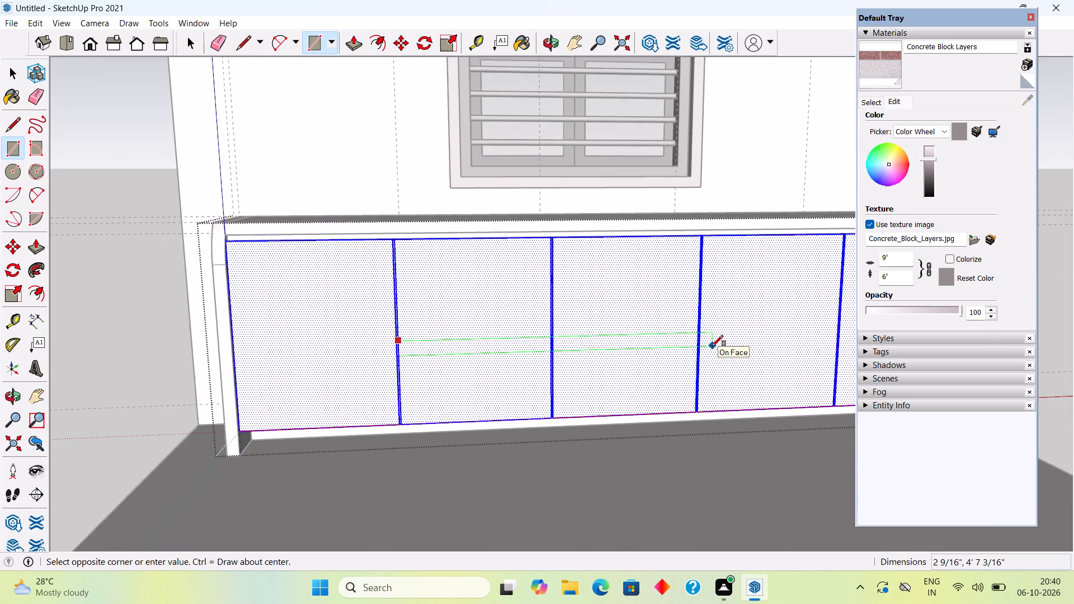
pyautogui.scroll(-2, 712, 346)
pyautogui.scroll(1, 779, 337)
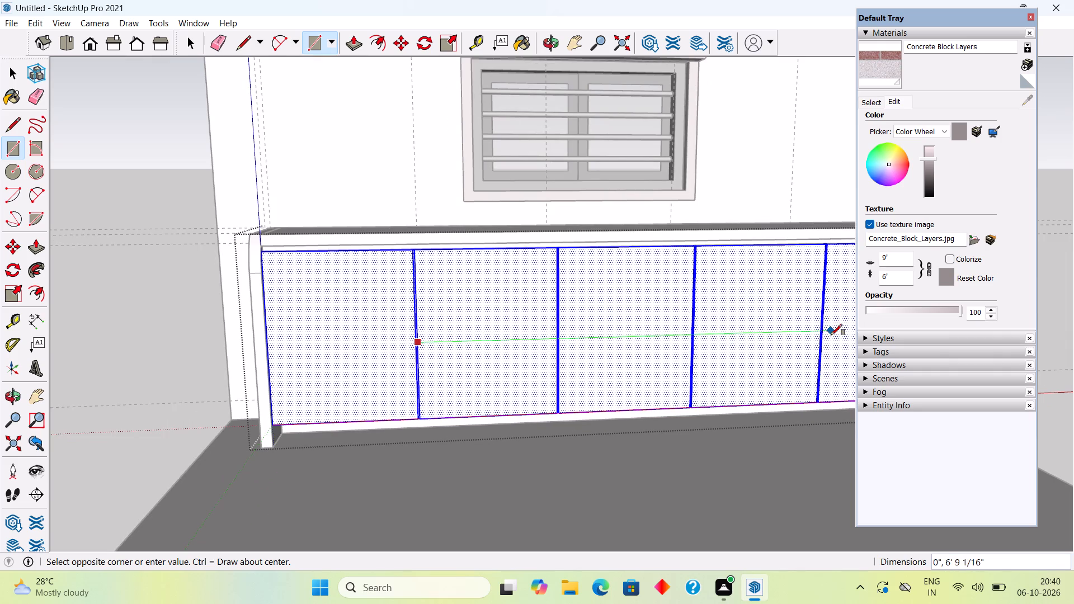
pyautogui.scroll(5, 820, 325)
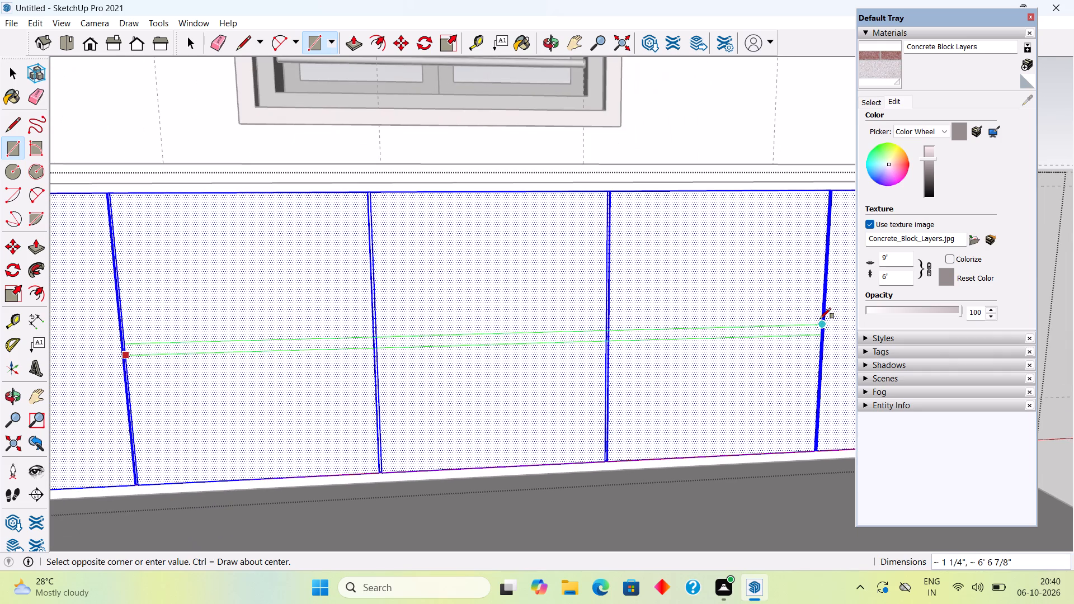
pyautogui.click(820, 319)
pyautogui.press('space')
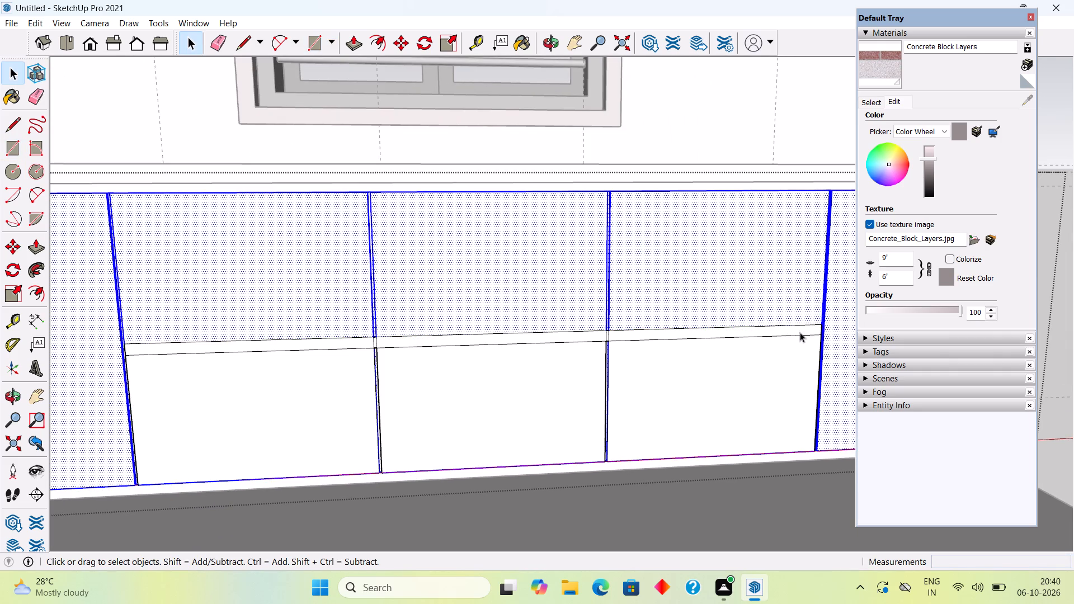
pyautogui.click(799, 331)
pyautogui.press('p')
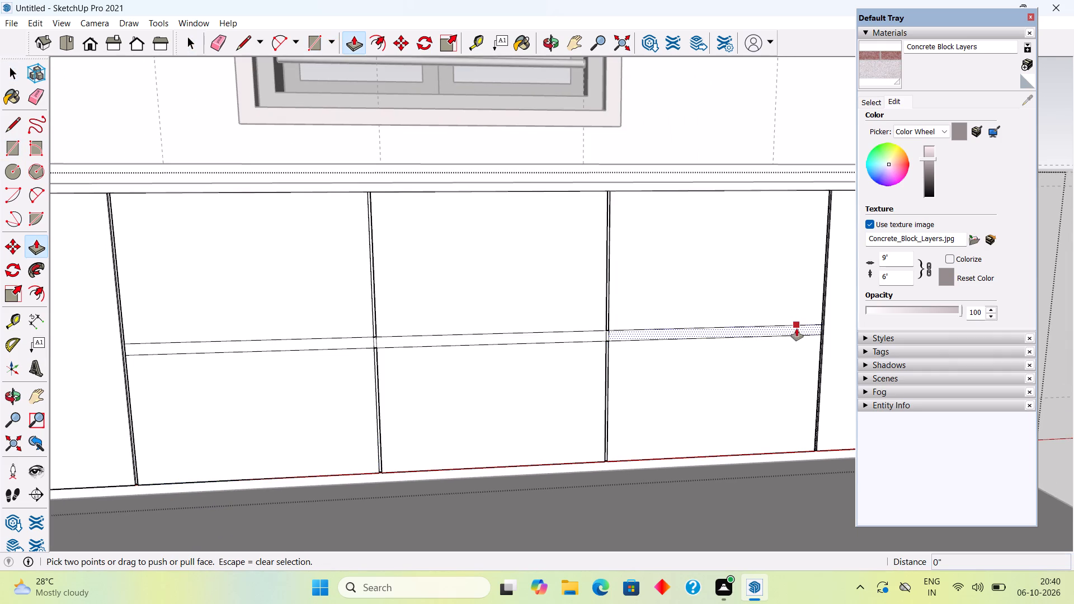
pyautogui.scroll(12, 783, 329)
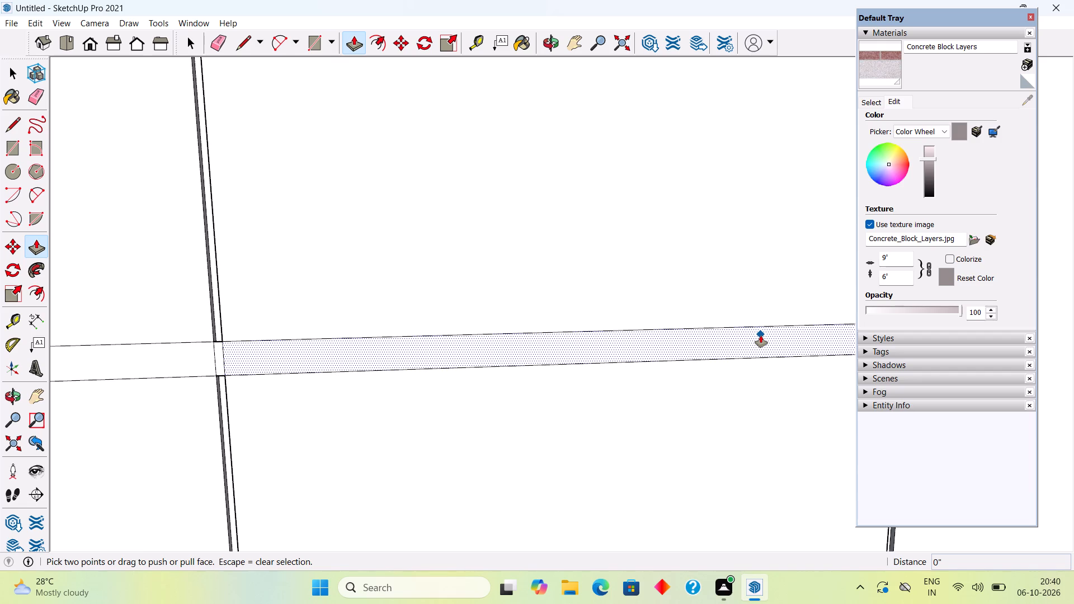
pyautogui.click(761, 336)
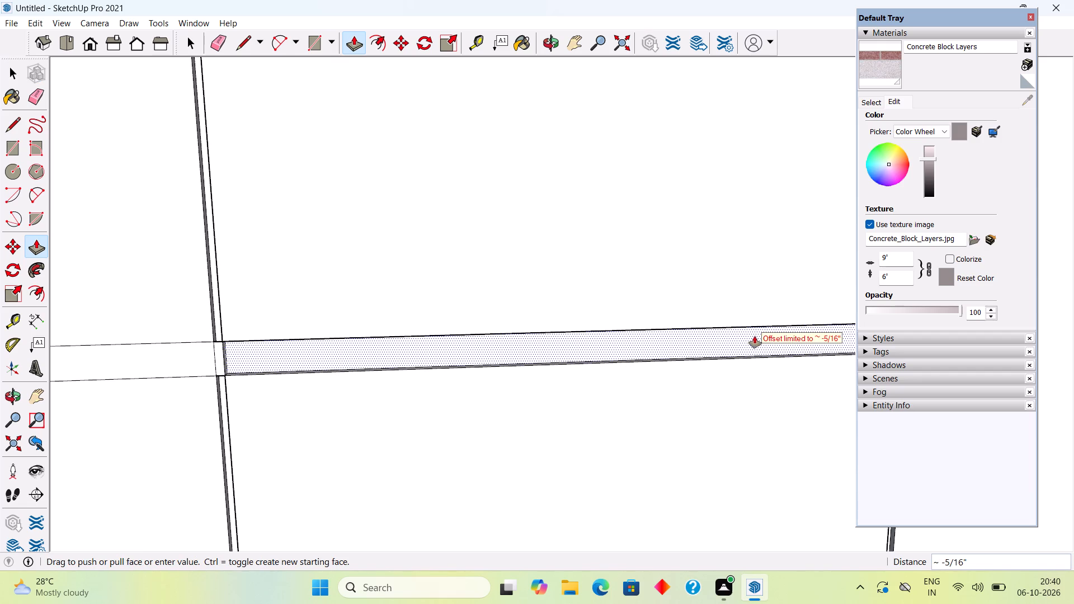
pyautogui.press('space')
# Delete the short vertical edges crossing the horizontal strip at the two joints between the middle three doors.
pyautogui.scroll(4, 220, 371)
pyautogui.click(225, 357)
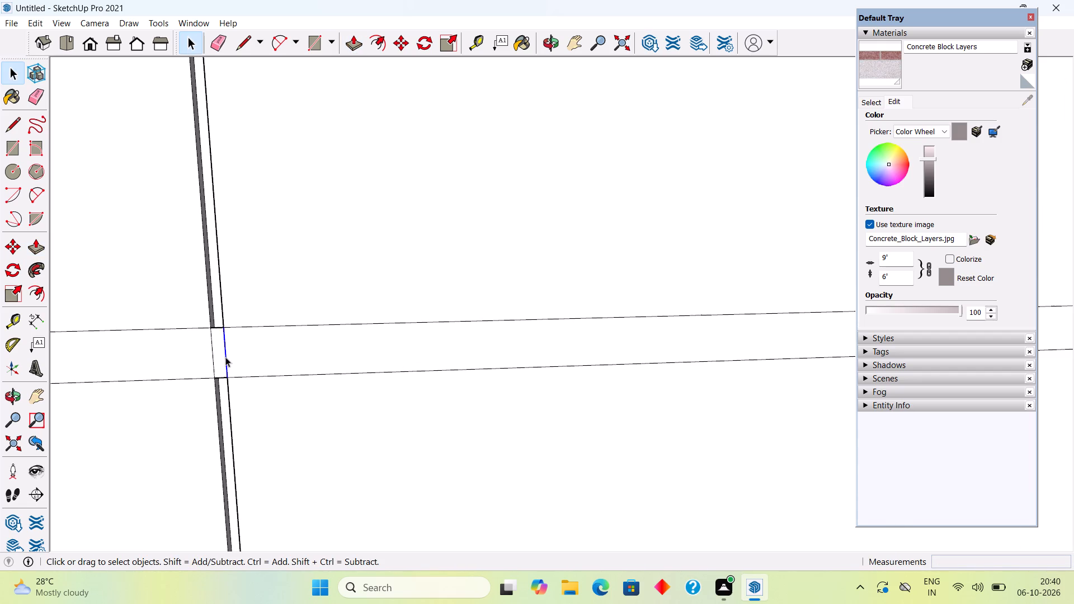
pyautogui.press('Delete')
pyautogui.click(212, 363)
pyautogui.press('Delete')
pyautogui.scroll(-10, 215, 361)
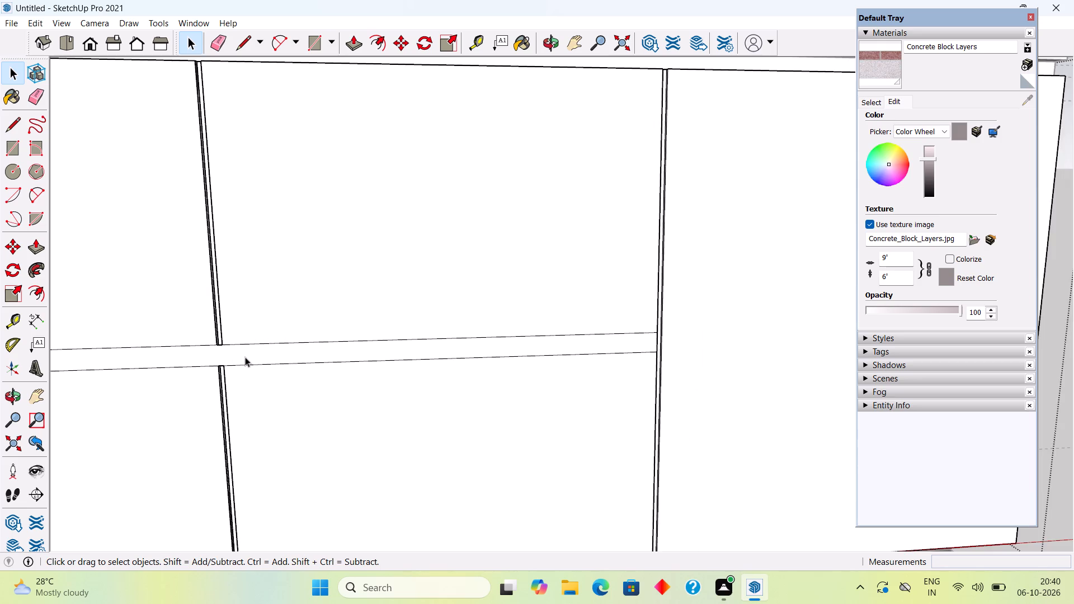
pyautogui.moveTo(246, 358); pyautogui.dragTo(450, 331, button='middle')
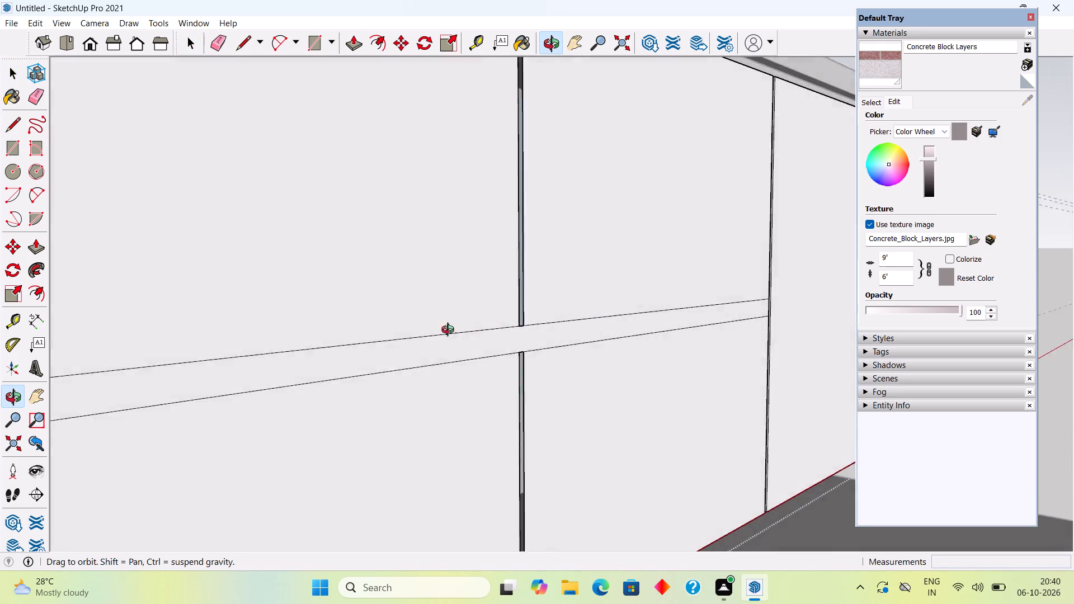
pyautogui.moveTo(450, 331); pyautogui.dragTo(407, 334, button='middle')
pyautogui.scroll(-11, 407, 334)
pyautogui.scroll(5, 199, 374)
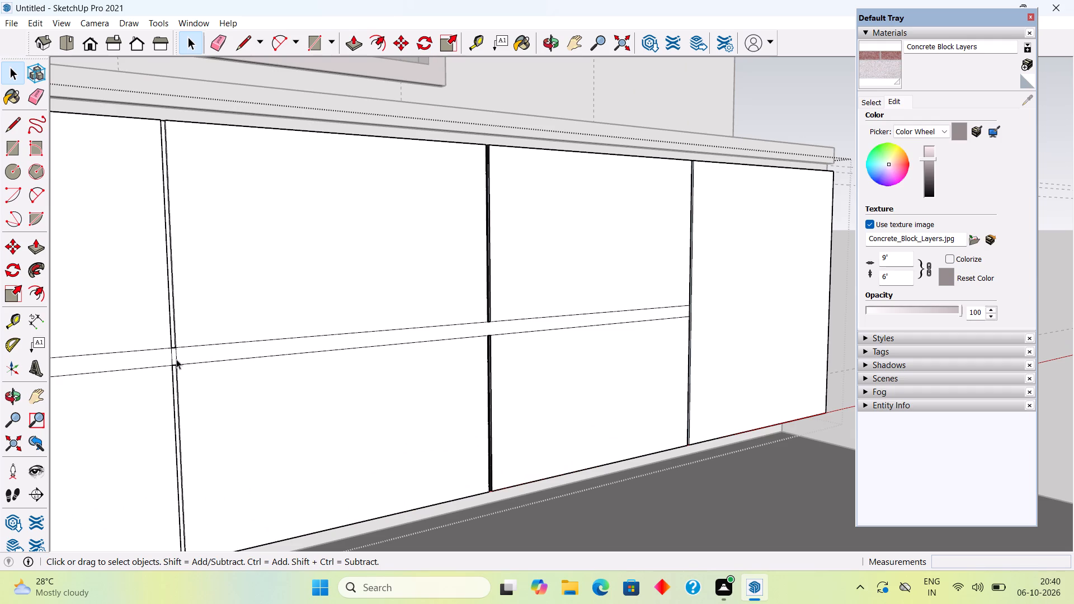
pyautogui.click(176, 359)
pyautogui.press('Delete')
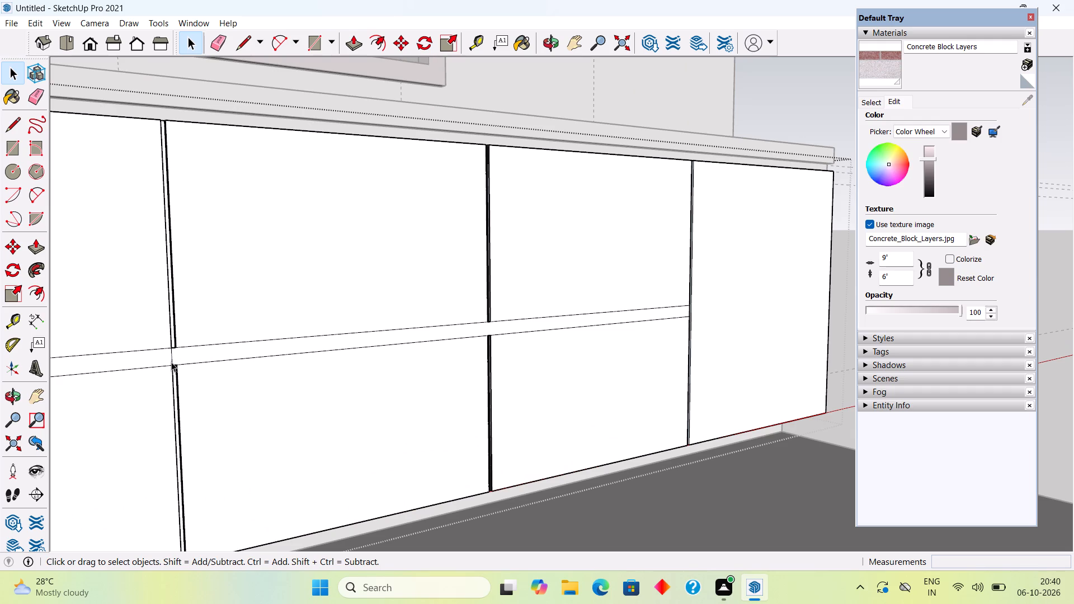
pyautogui.click(171, 362)
pyautogui.press('Delete')
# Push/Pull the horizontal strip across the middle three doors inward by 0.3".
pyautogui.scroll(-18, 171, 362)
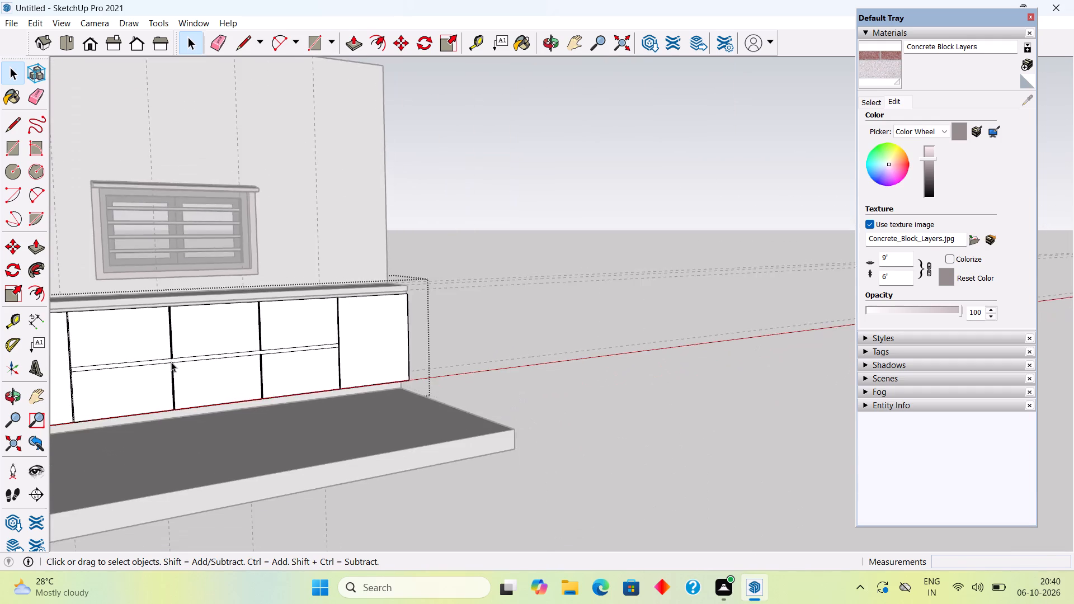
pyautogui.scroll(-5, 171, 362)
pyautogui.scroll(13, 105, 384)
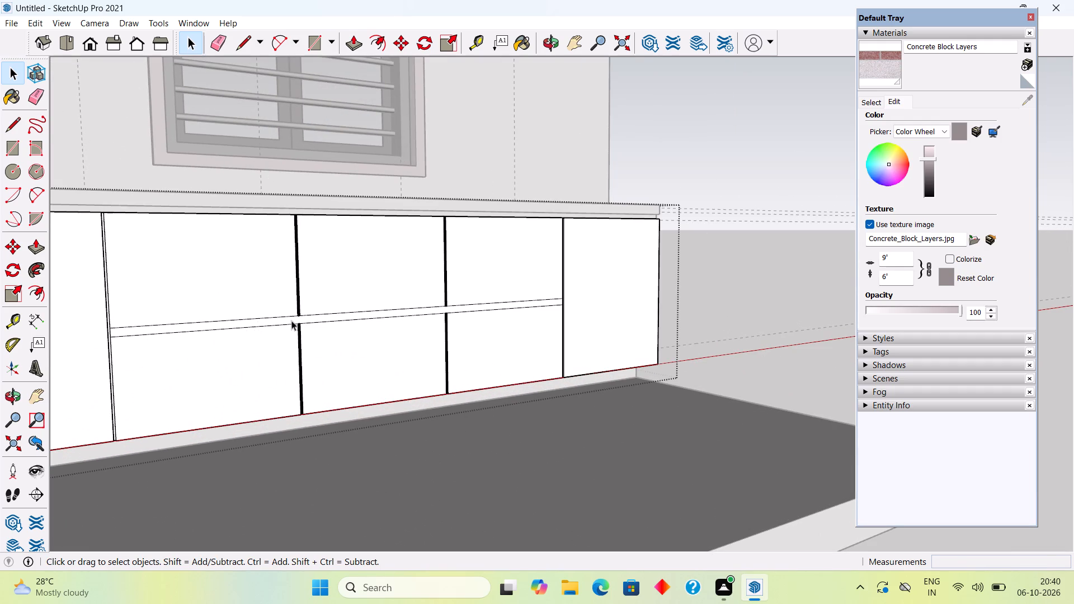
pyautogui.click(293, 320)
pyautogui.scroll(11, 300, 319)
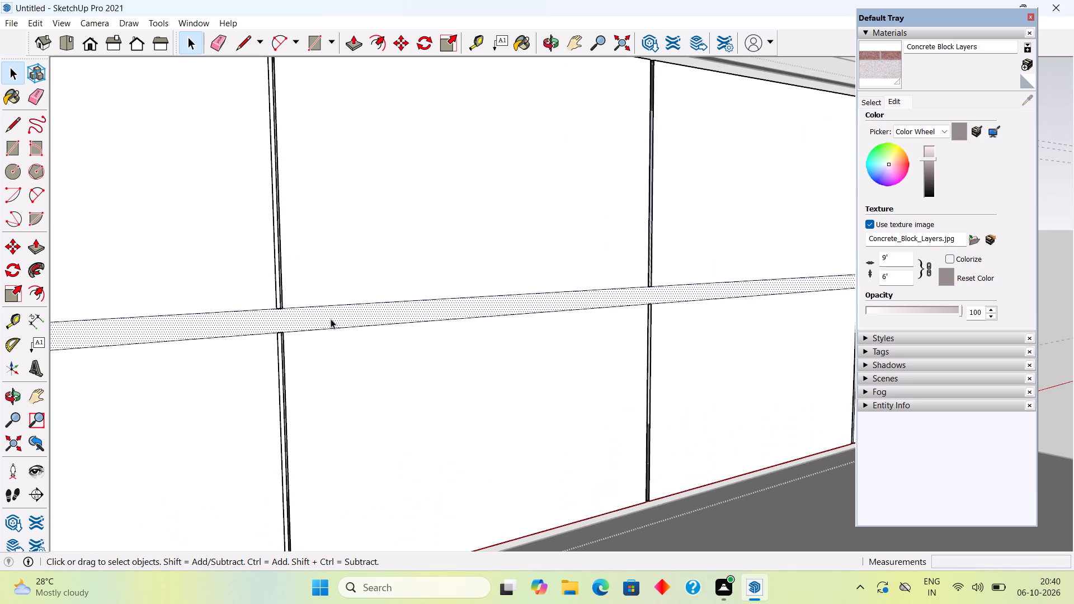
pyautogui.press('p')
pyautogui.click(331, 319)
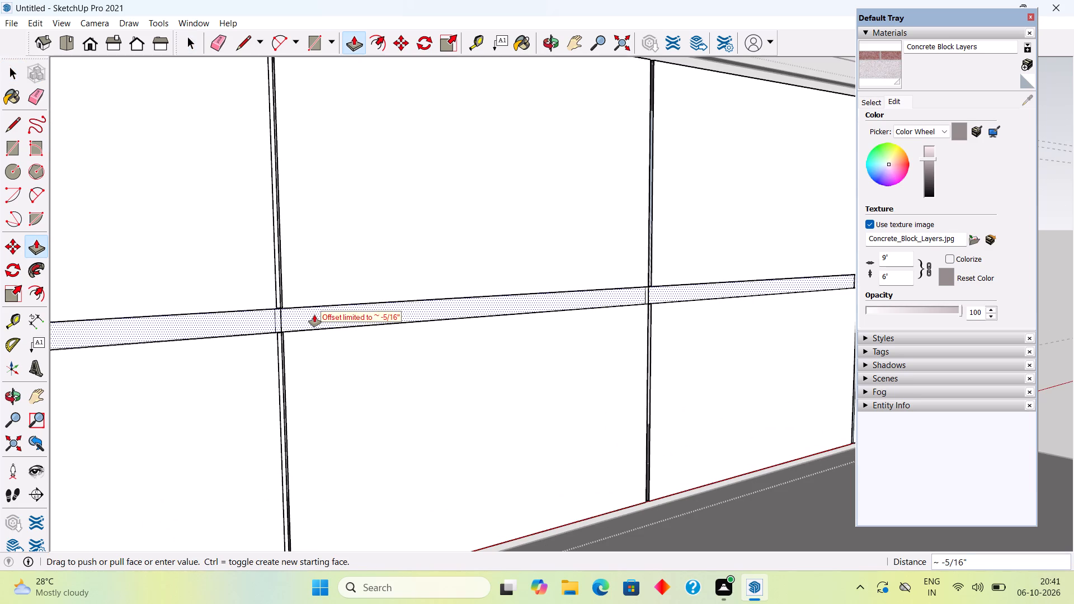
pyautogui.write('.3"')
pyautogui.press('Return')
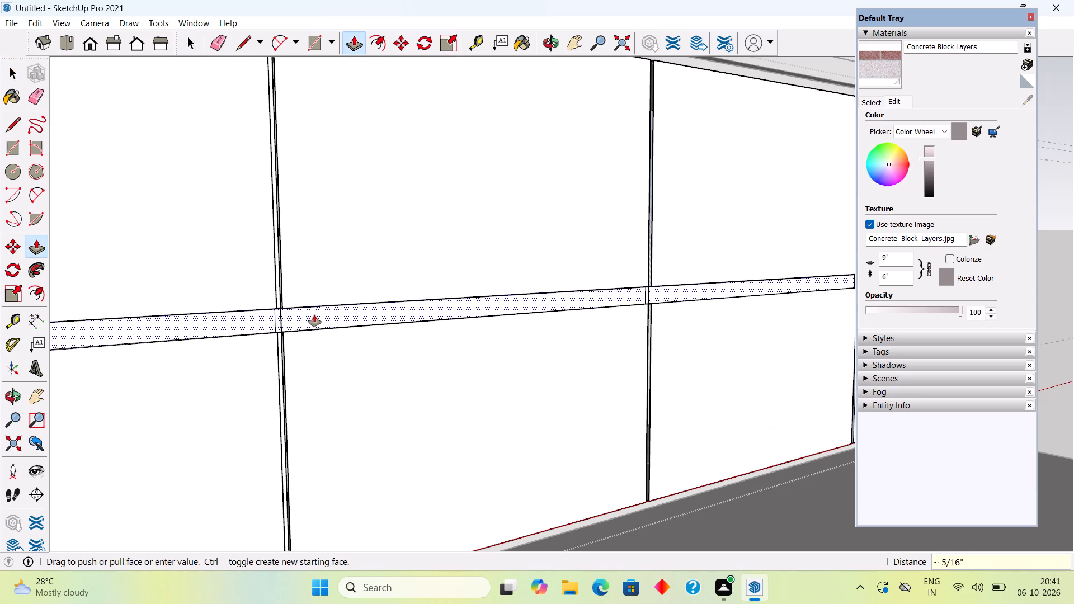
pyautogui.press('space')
# Examine the recessed horizontal strip and the corner where it meets the vertical joint beside the last door.
pyautogui.scroll(-9, 314, 319)
pyautogui.moveTo(310, 324); pyautogui.dragTo(284, 423, button='middle')
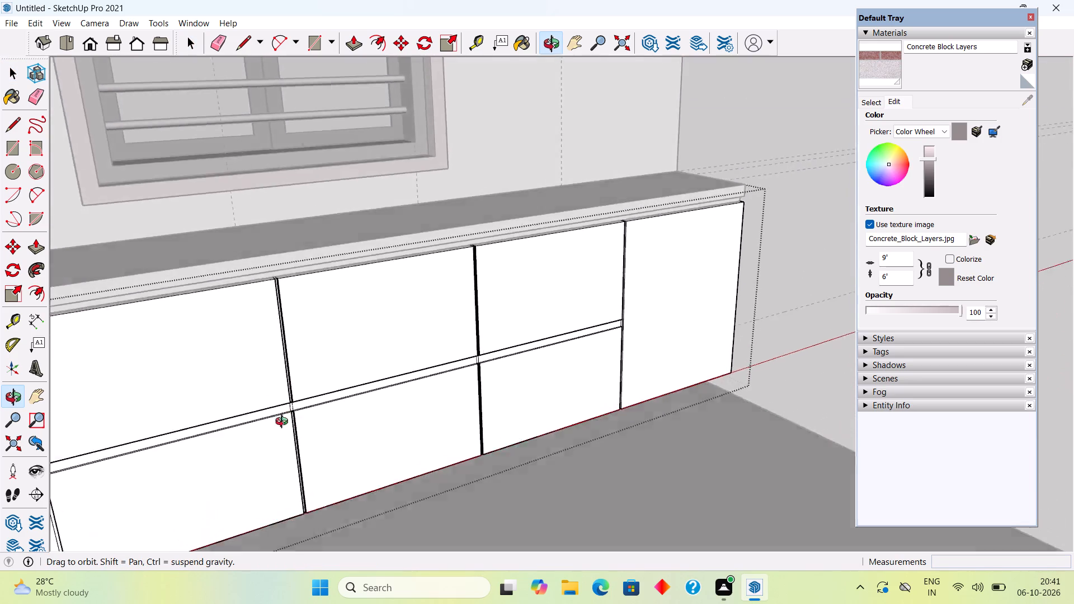
pyautogui.moveTo(284, 423); pyautogui.dragTo(30, 383, button='middle')
pyautogui.scroll(3, 146, 323)
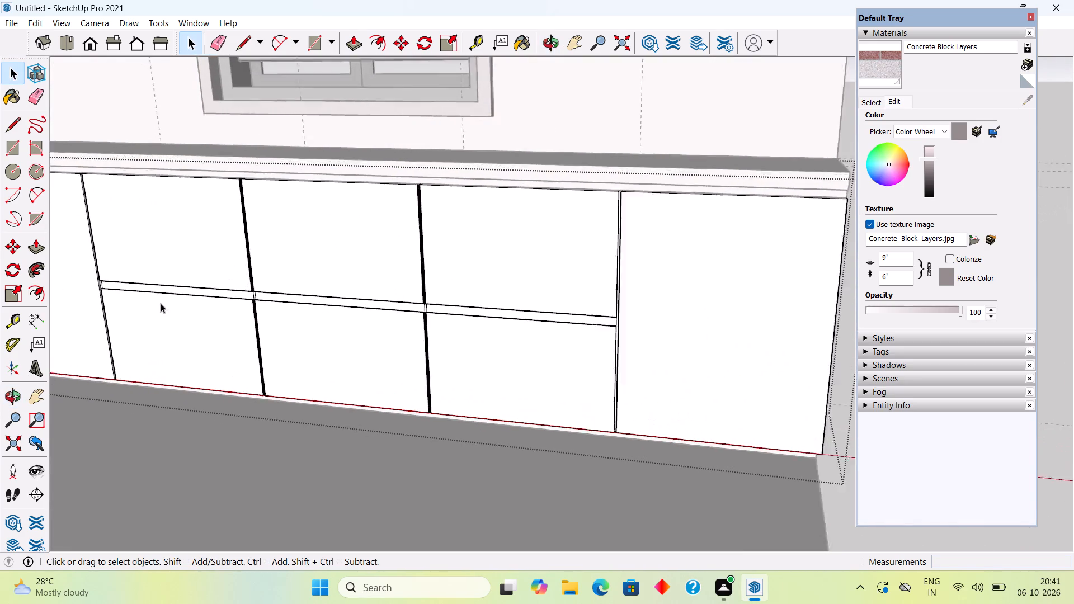
pyautogui.scroll(3, 161, 303)
pyautogui.scroll(-5, 174, 284)
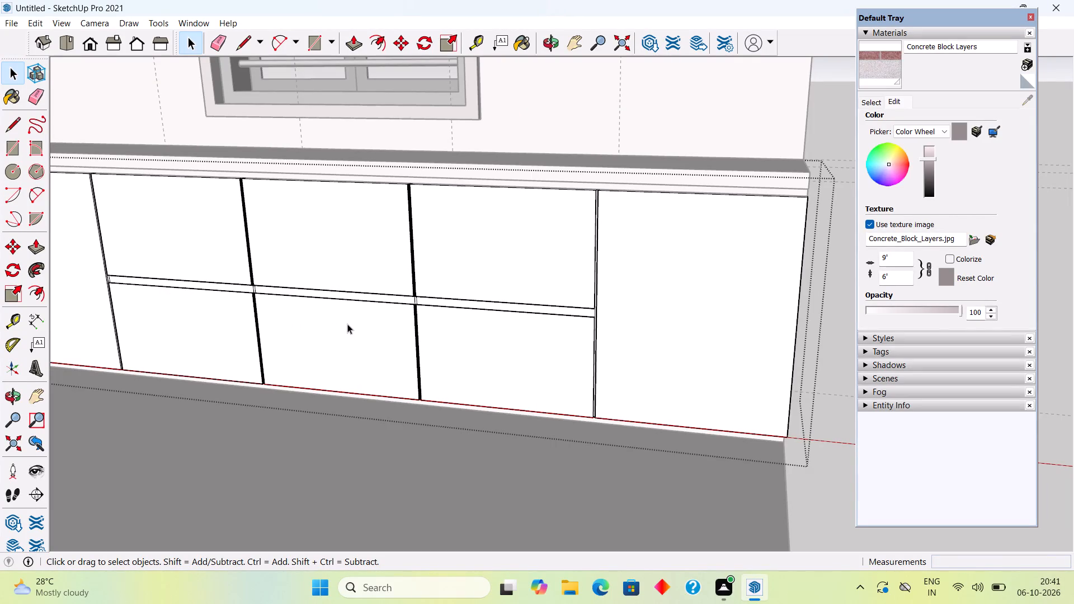
pyautogui.scroll(-4, 347, 324)
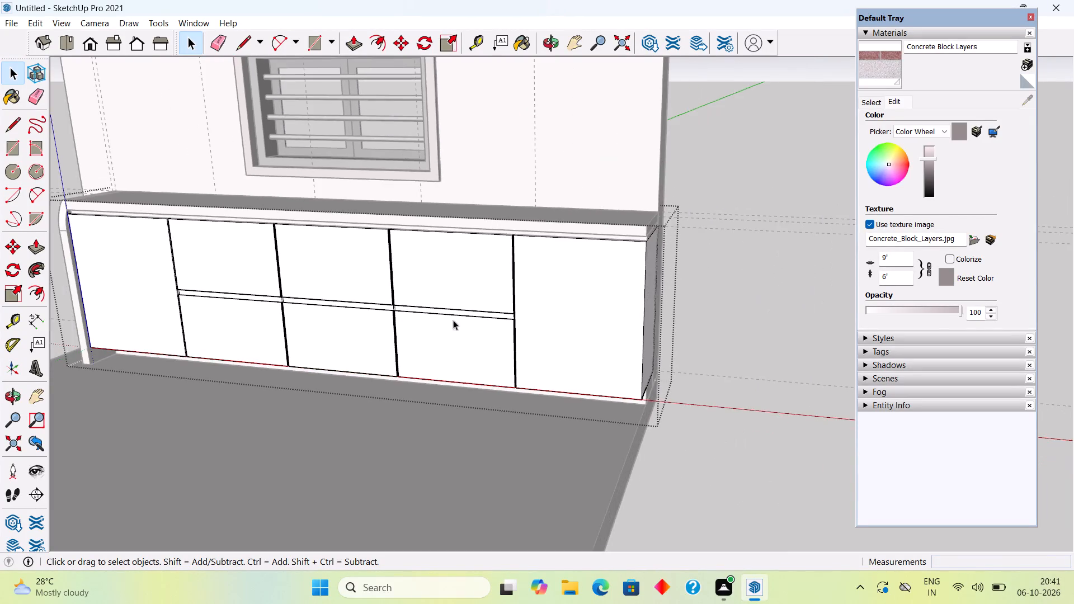
pyautogui.scroll(11, 493, 320)
pyautogui.moveTo(623, 291); pyautogui.dragTo(408, 271, button='middle')
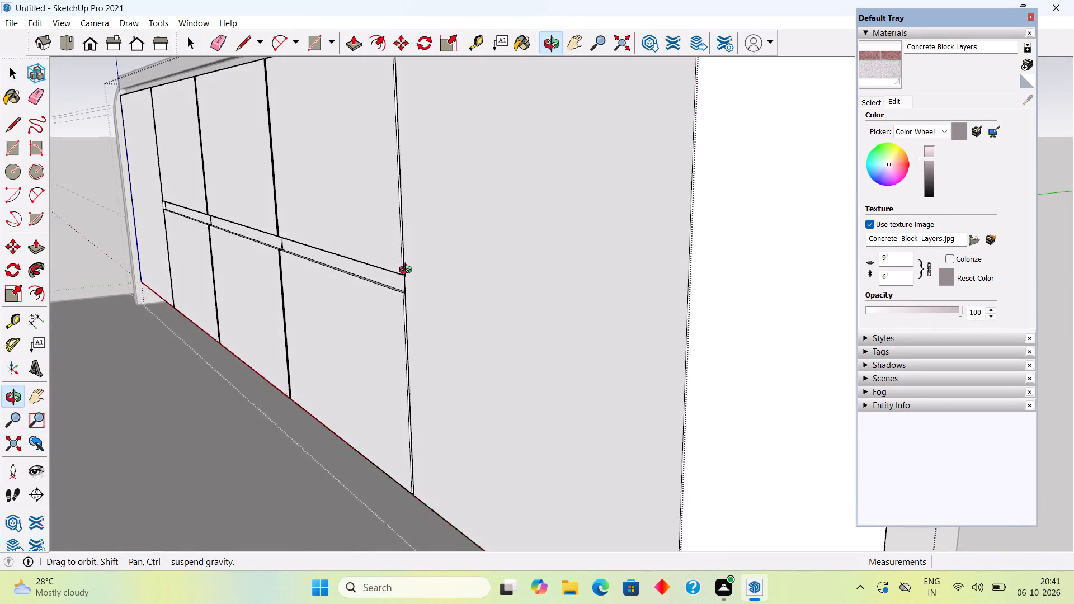
pyautogui.moveTo(408, 271); pyautogui.dragTo(407, 271, button='middle')
pyautogui.scroll(14, 384, 294)
pyautogui.moveTo(427, 188); pyautogui.dragTo(427, 187, button='middle')
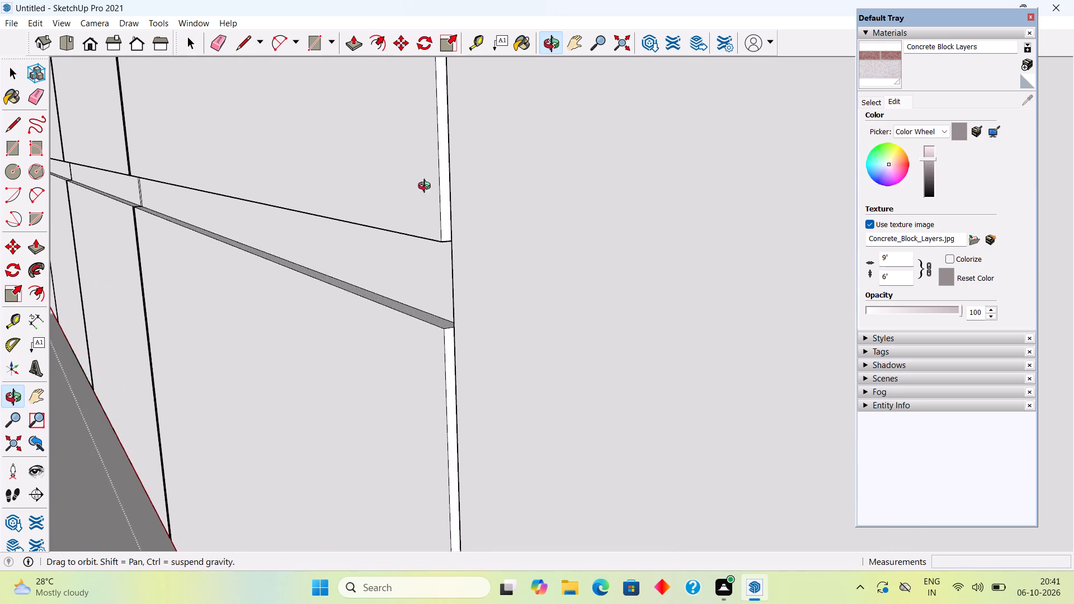
pyautogui.moveTo(427, 187); pyautogui.dragTo(381, 217, button='middle')
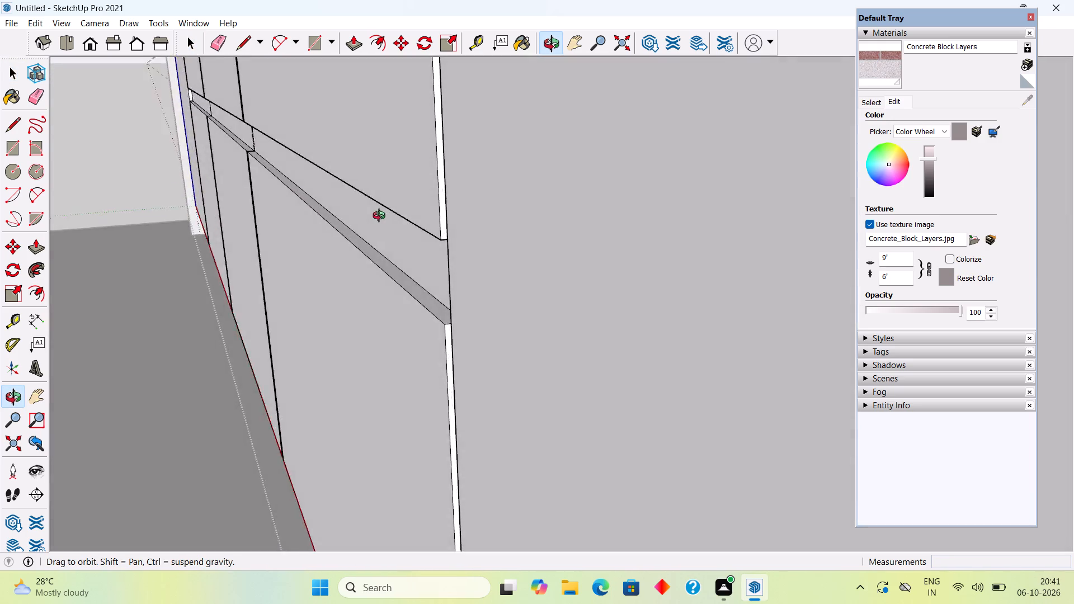
pyautogui.moveTo(381, 217); pyautogui.dragTo(517, 283, button='middle')
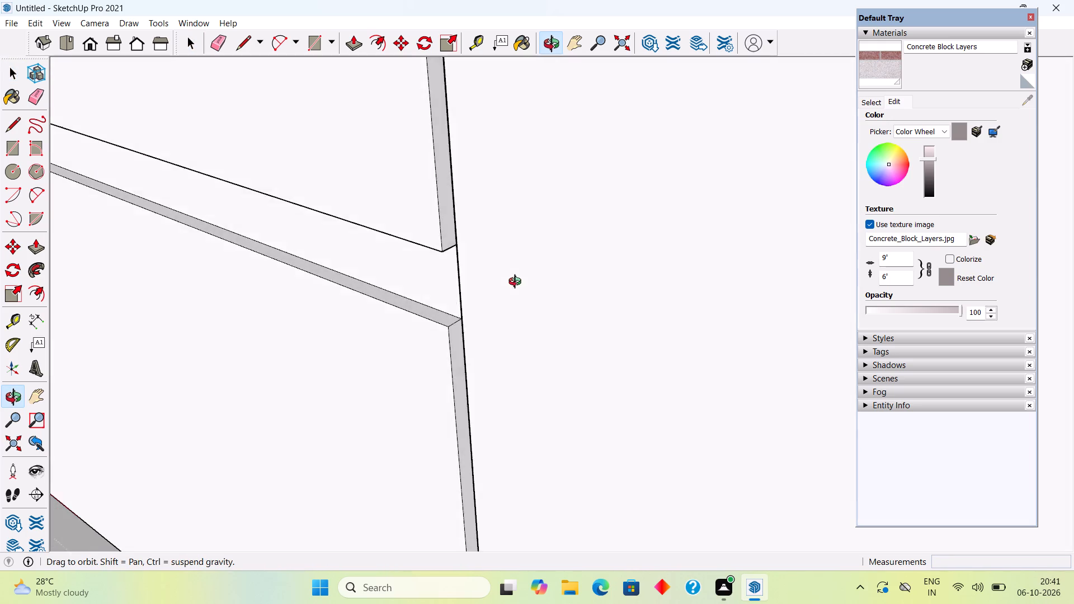
pyautogui.moveTo(517, 283); pyautogui.dragTo(510, 285, button='middle')
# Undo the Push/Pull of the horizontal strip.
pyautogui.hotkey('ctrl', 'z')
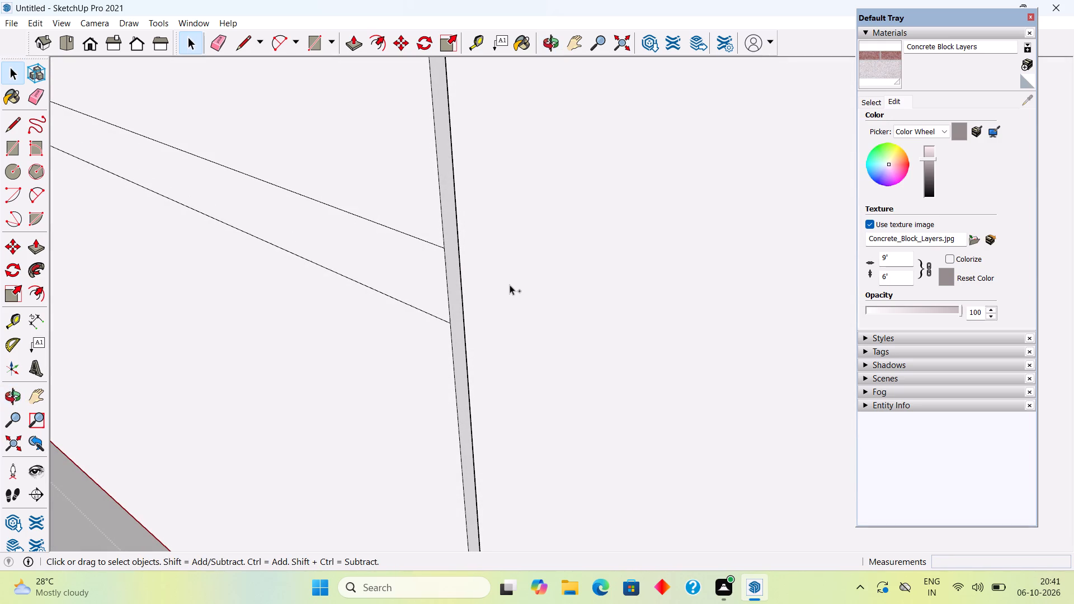
# Push/Pull the horizontal strip across the middle three doors inward by 0.2".
pyautogui.scroll(5, 428, 283)
pyautogui.click(428, 283)
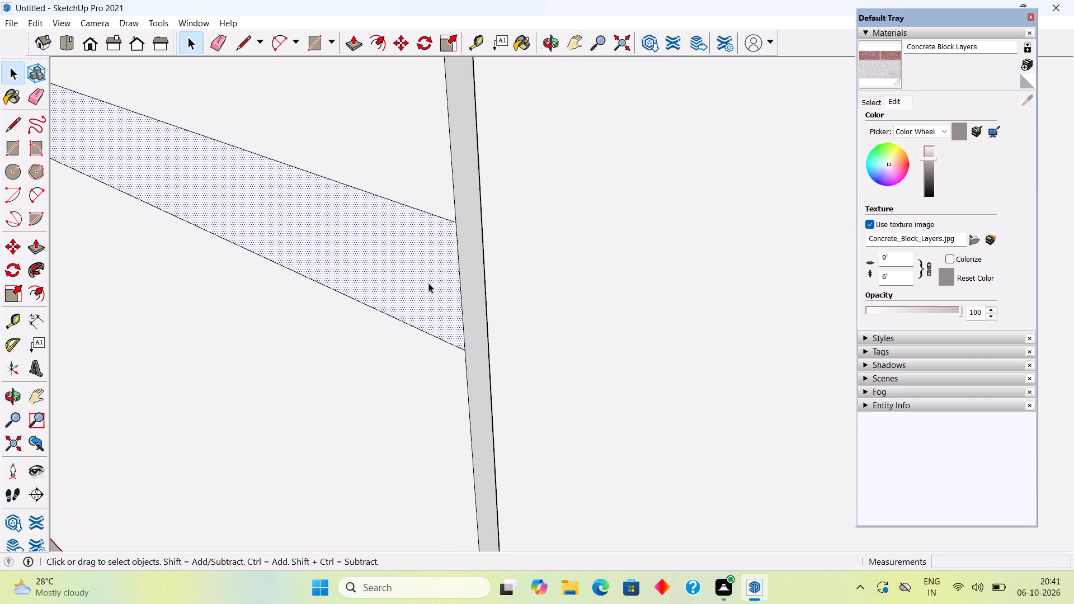
pyautogui.press('p')
pyautogui.click(428, 283)
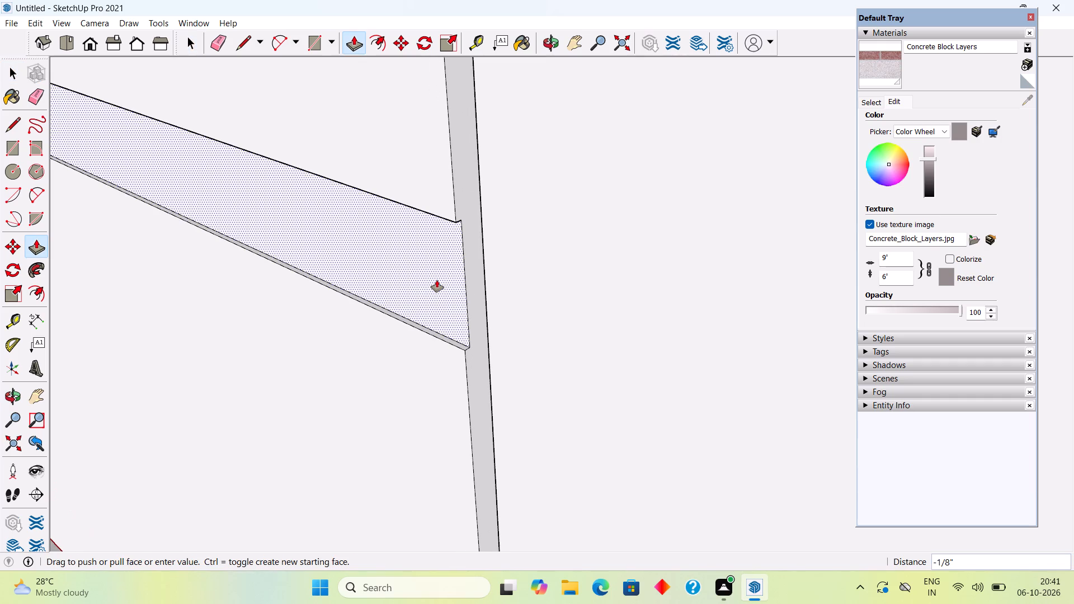
pyautogui.write('.2')
pyautogui.hotkey('shift', '"')
pyautogui.press('Return')
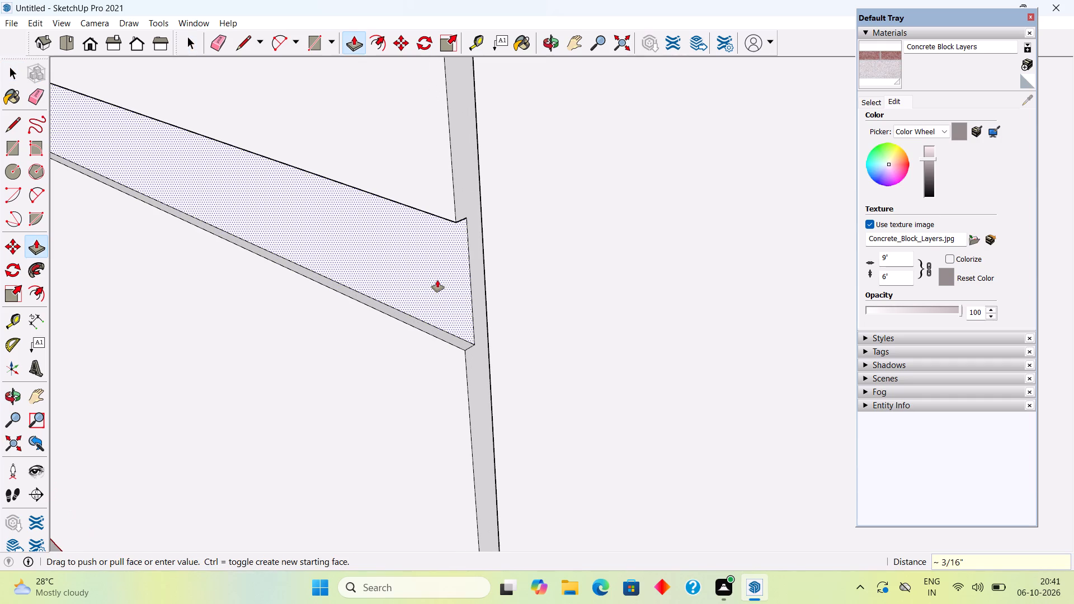
pyautogui.press('space')
# Examine the recessed horizontal strip and its crossings with the vertical joints along the cabinet front.
pyautogui.scroll(-20, 437, 280)
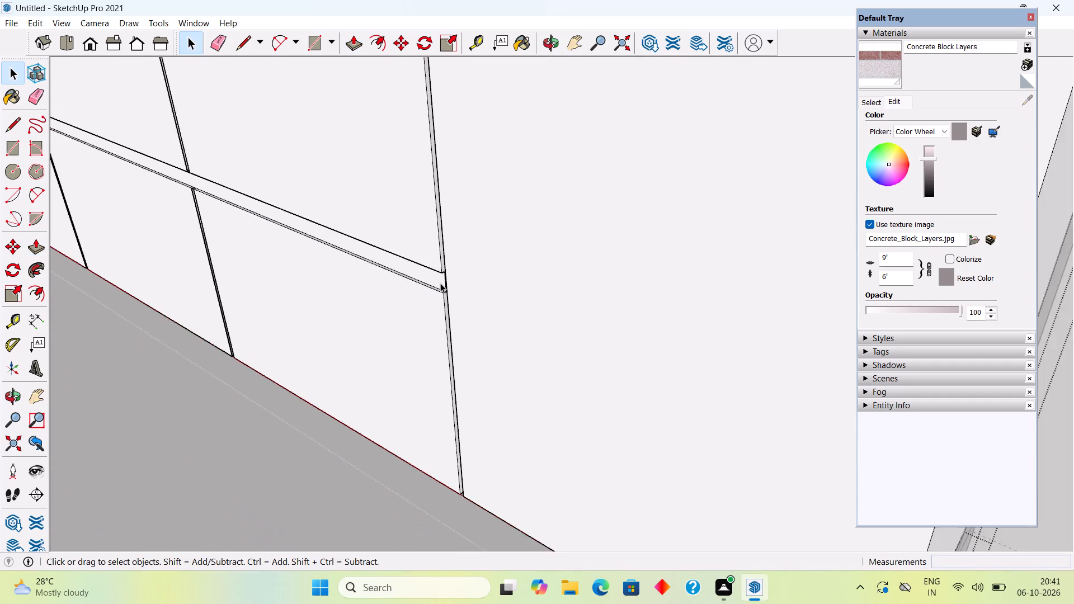
pyautogui.scroll(-6, 440, 283)
pyautogui.moveTo(343, 236); pyautogui.dragTo(526, 156, button='middle')
pyautogui.scroll(-3, 532, 139)
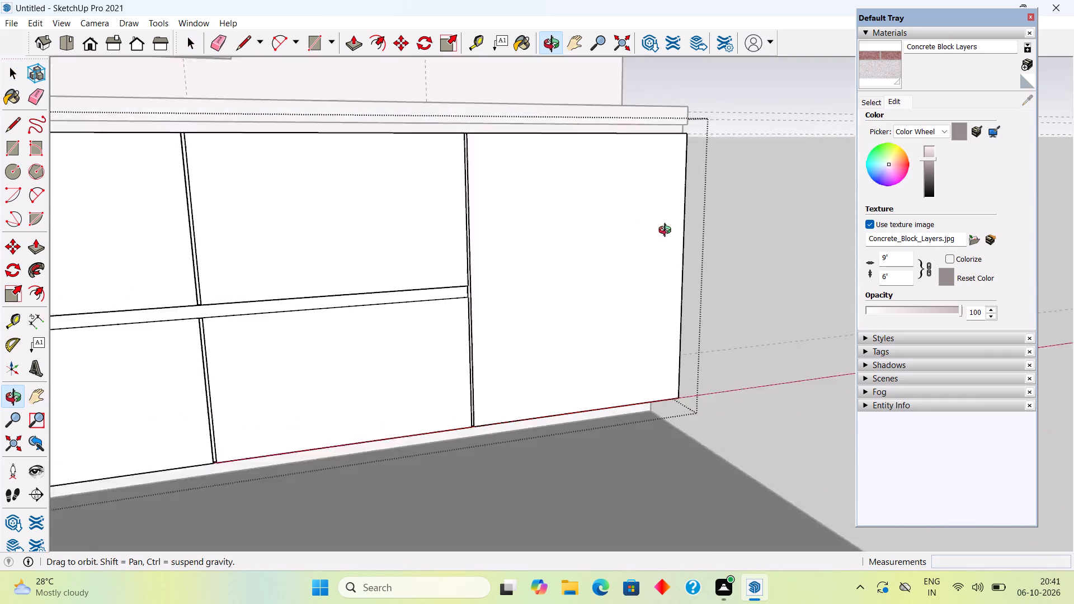
pyautogui.moveTo(346, 312); pyautogui.dragTo(436, 281, button='middle')
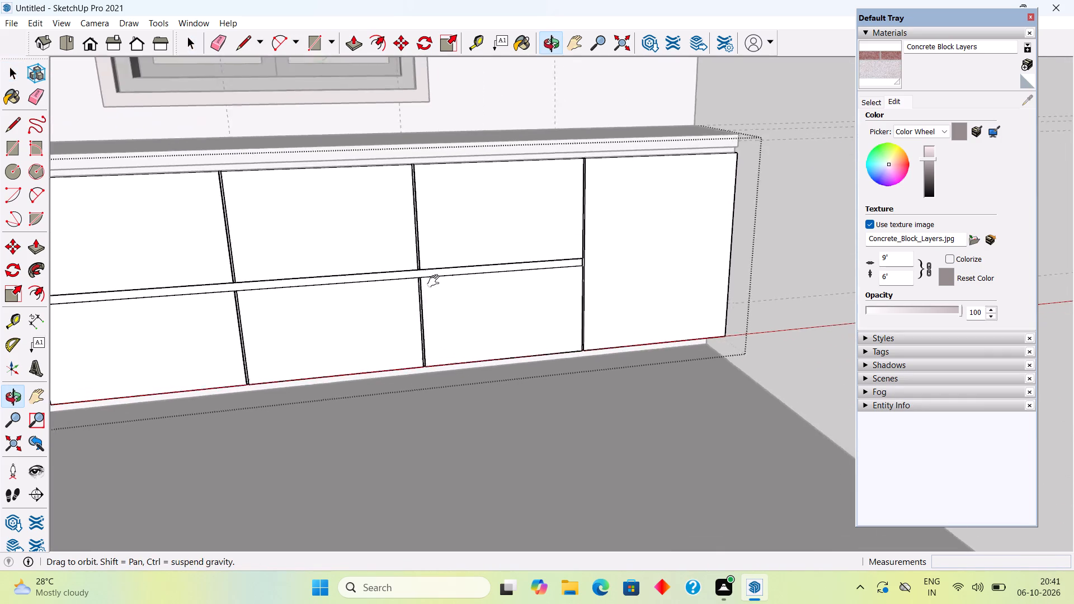
pyautogui.moveTo(436, 281); pyautogui.dragTo(525, 273, button='middle')
pyautogui.scroll(11, 351, 266)
pyautogui.moveTo(276, 268); pyautogui.dragTo(302, 158, button='middle')
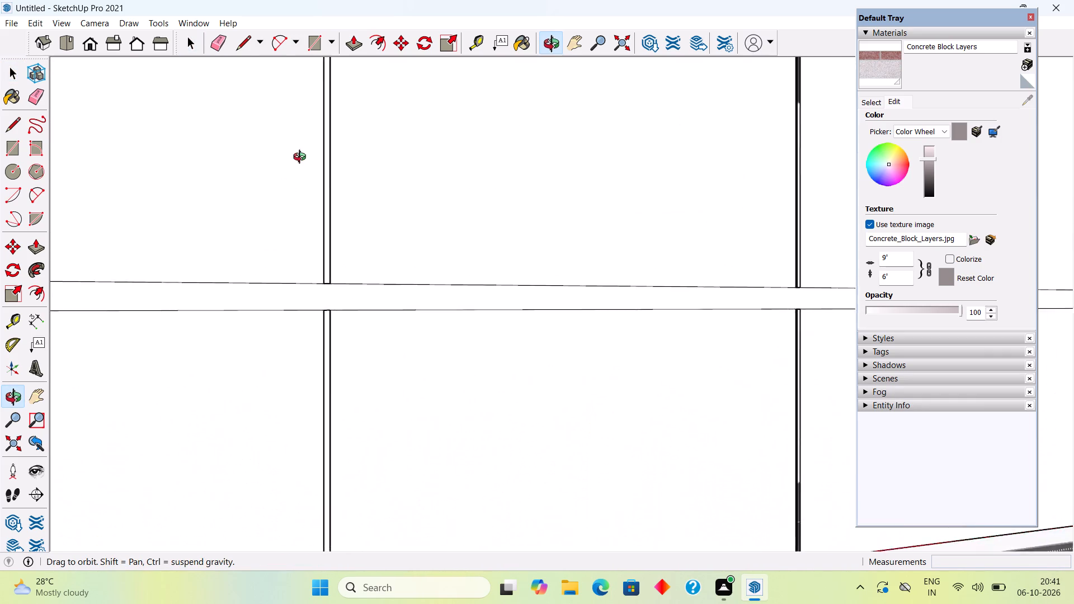
pyautogui.moveTo(302, 158); pyautogui.dragTo(666, 216, button='middle')
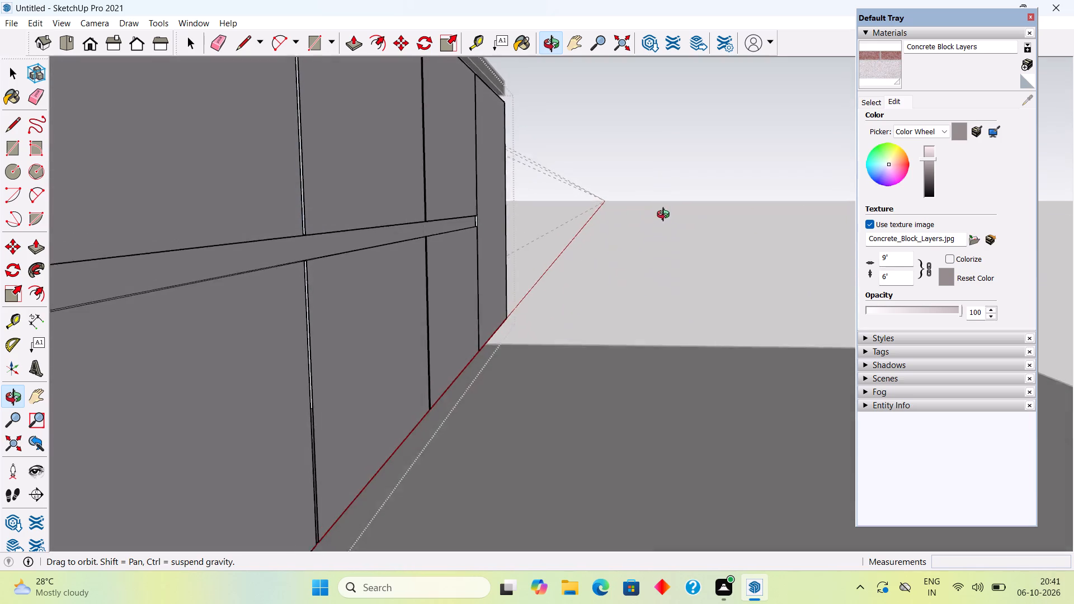
pyautogui.moveTo(666, 216); pyautogui.dragTo(356, 310, button='middle')
pyautogui.scroll(-14, 356, 310)
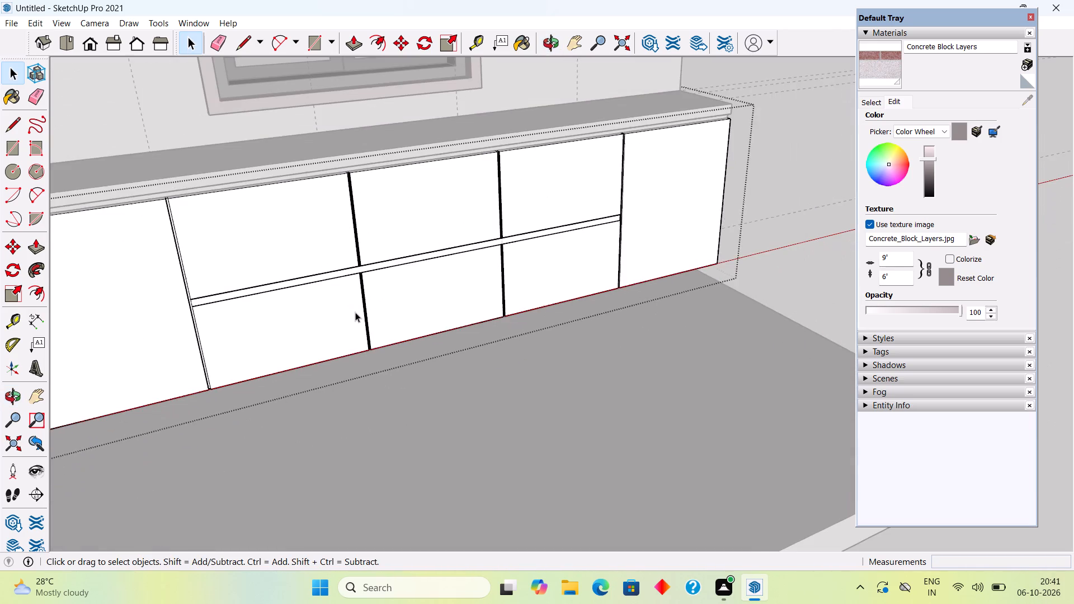
pyautogui.scroll(11, 354, 281)
pyautogui.moveTo(366, 265); pyautogui.dragTo(319, 248, button='middle')
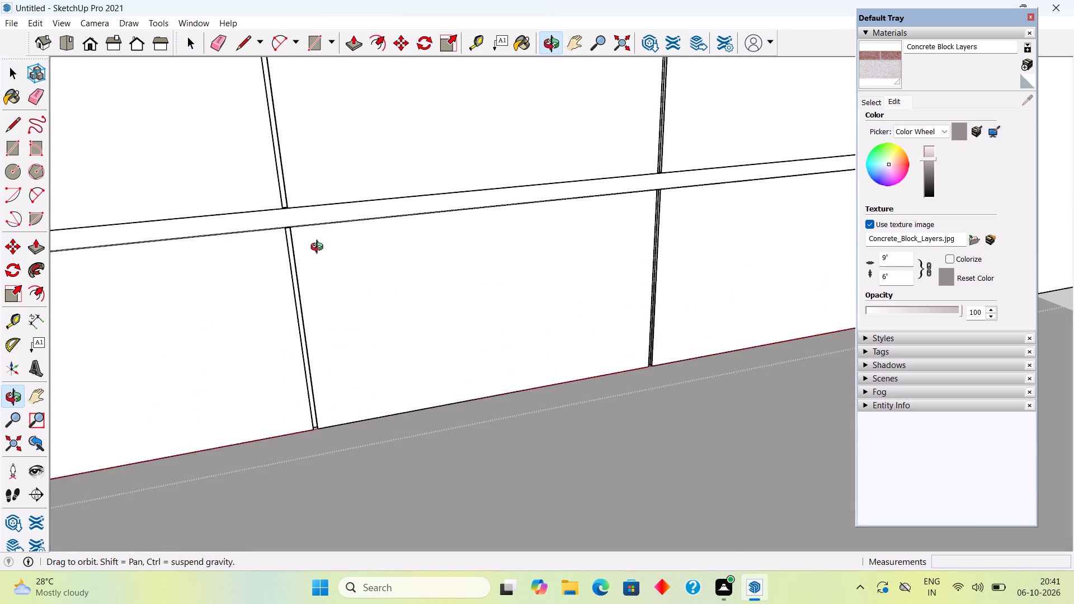
pyautogui.moveTo(319, 248); pyautogui.dragTo(327, 262, button='middle')
pyautogui.scroll(-3, 327, 262)
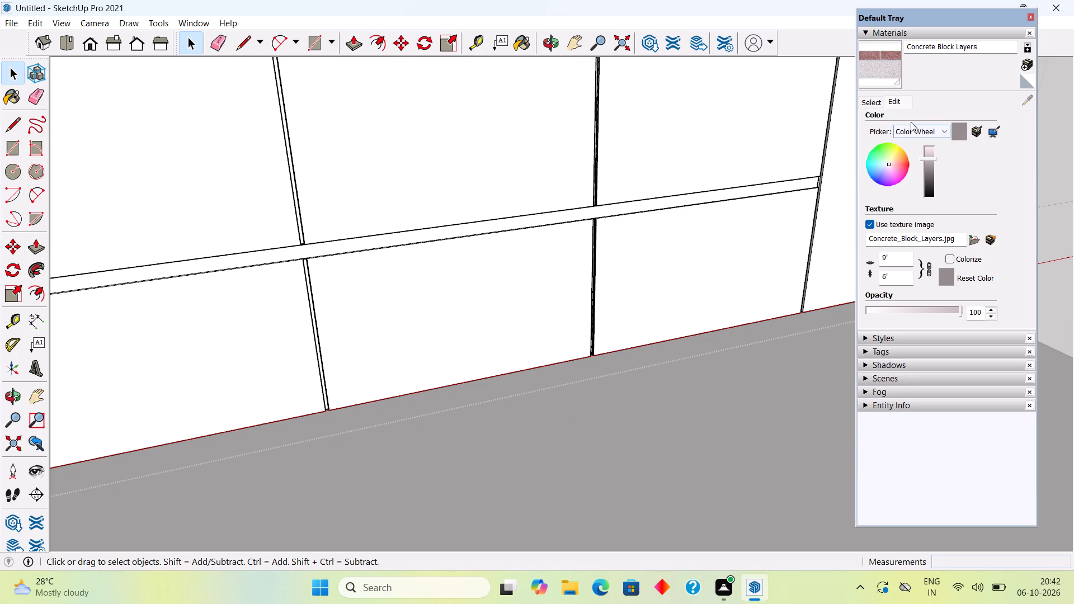
# Paint the recessed horizontal strip across the middle doors with black Color M09 from the Colors collection, and close the cabinet group.
pyautogui.click(874, 103)
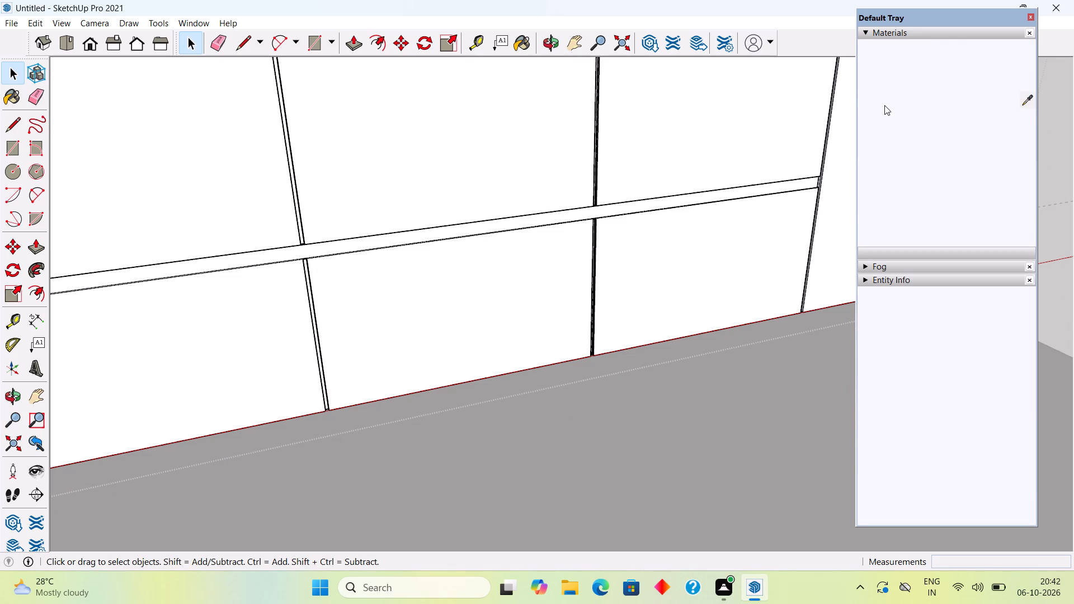
pyautogui.click(919, 119)
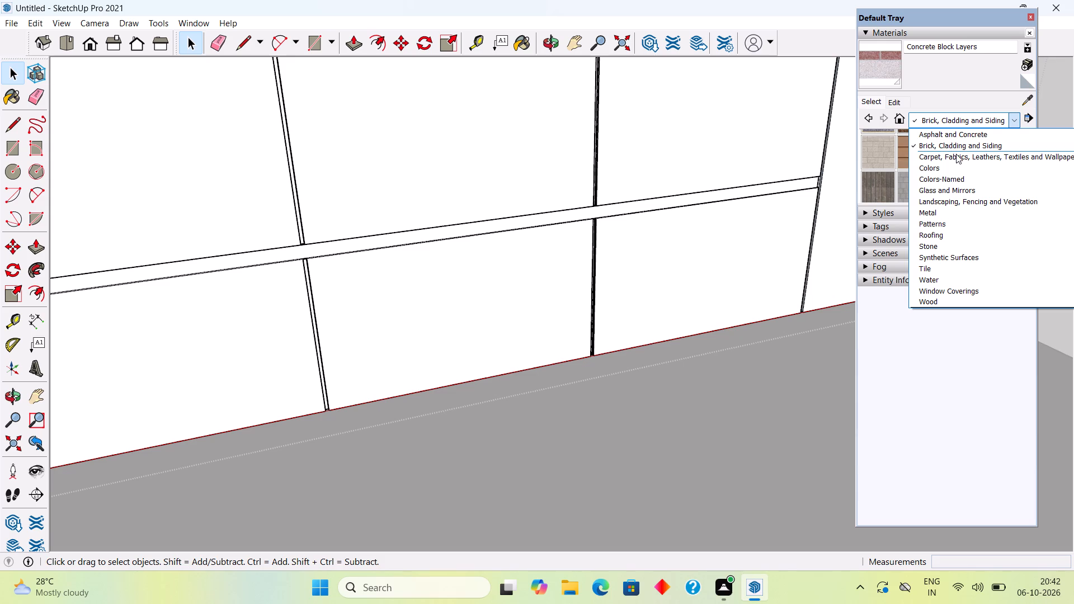
pyautogui.click(962, 168)
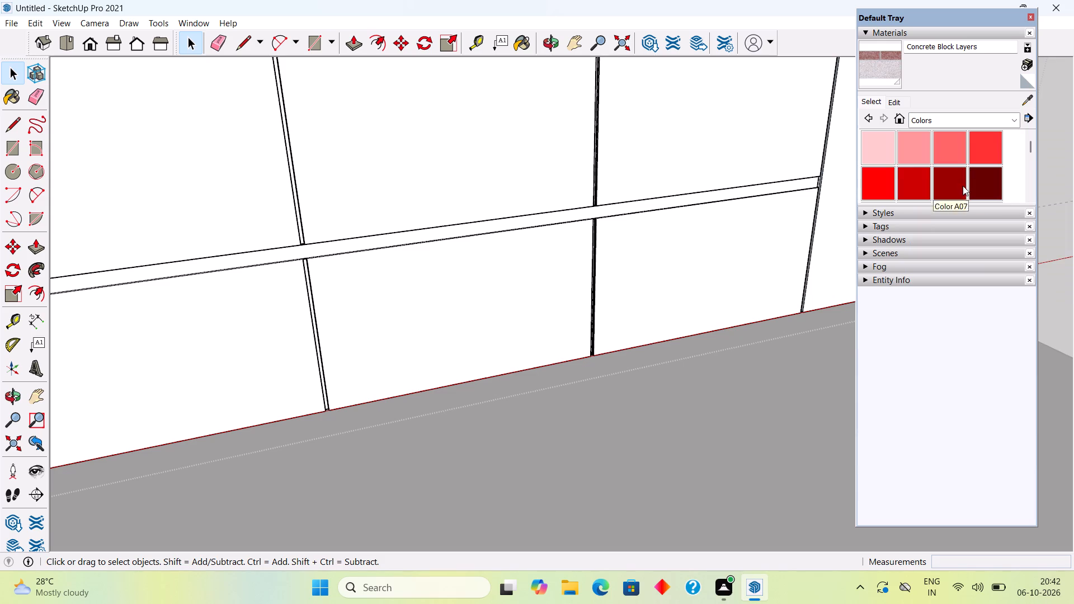
pyautogui.scroll(-16, 982, 186)
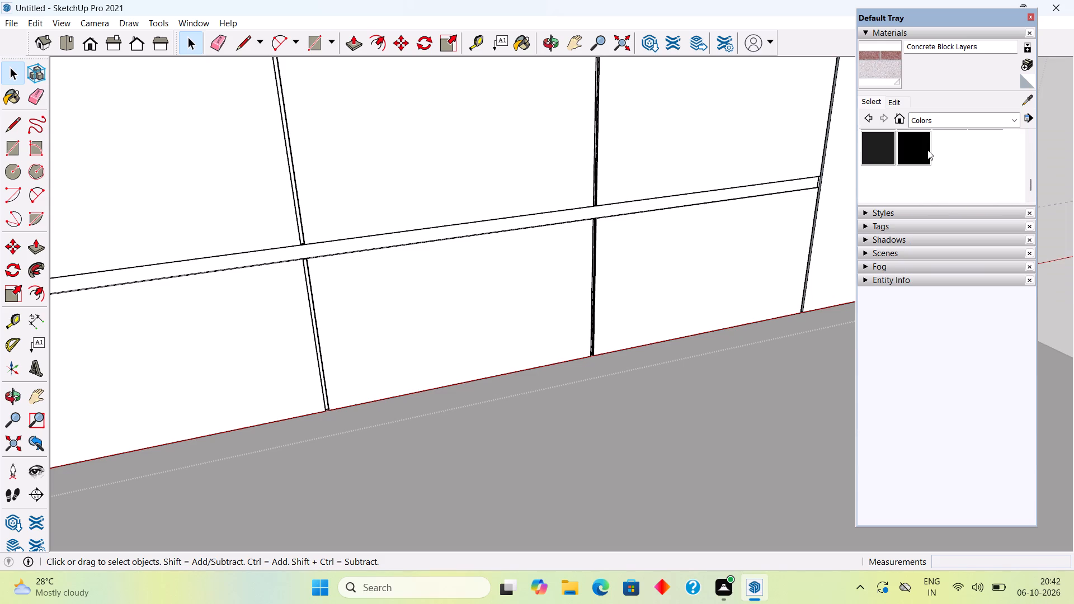
pyautogui.click(927, 150)
pyautogui.click(757, 192)
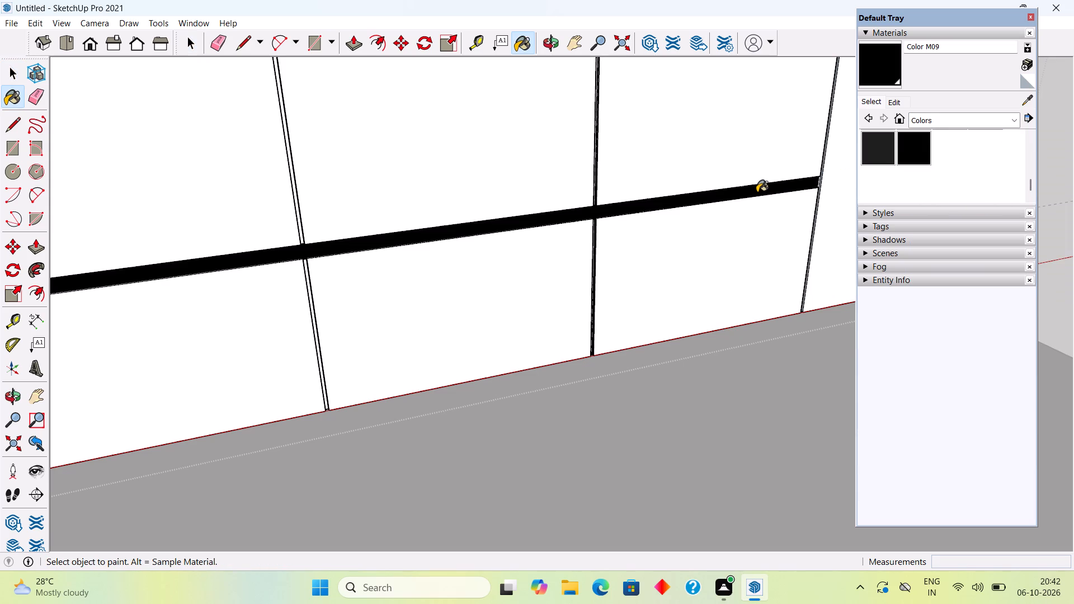
pyautogui.scroll(-9, 757, 192)
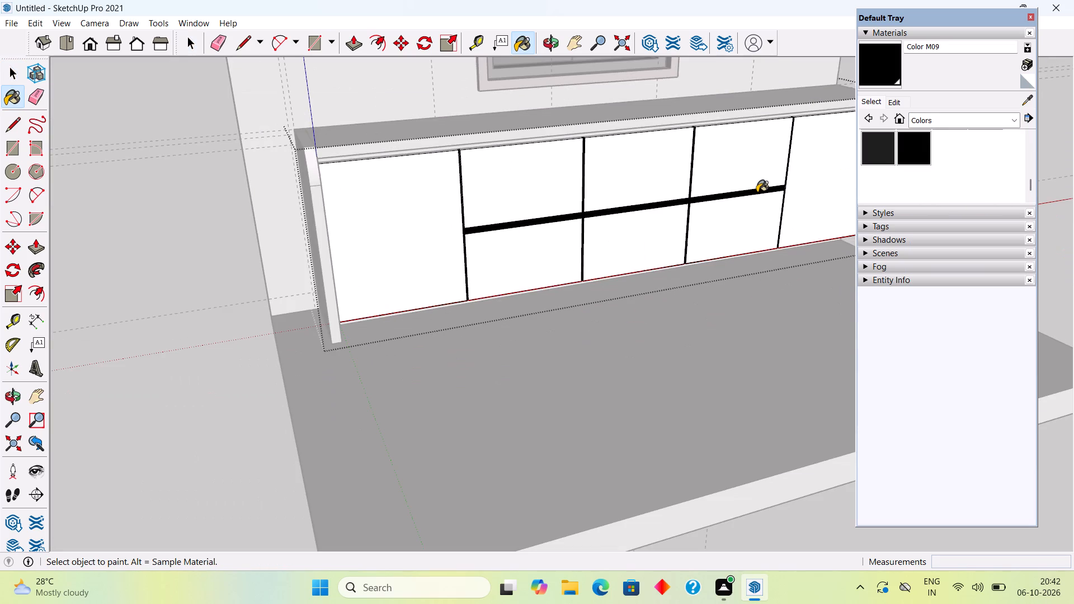
pyautogui.press('space')
pyautogui.moveTo(705, 185); pyautogui.dragTo(622, 110, button='middle')
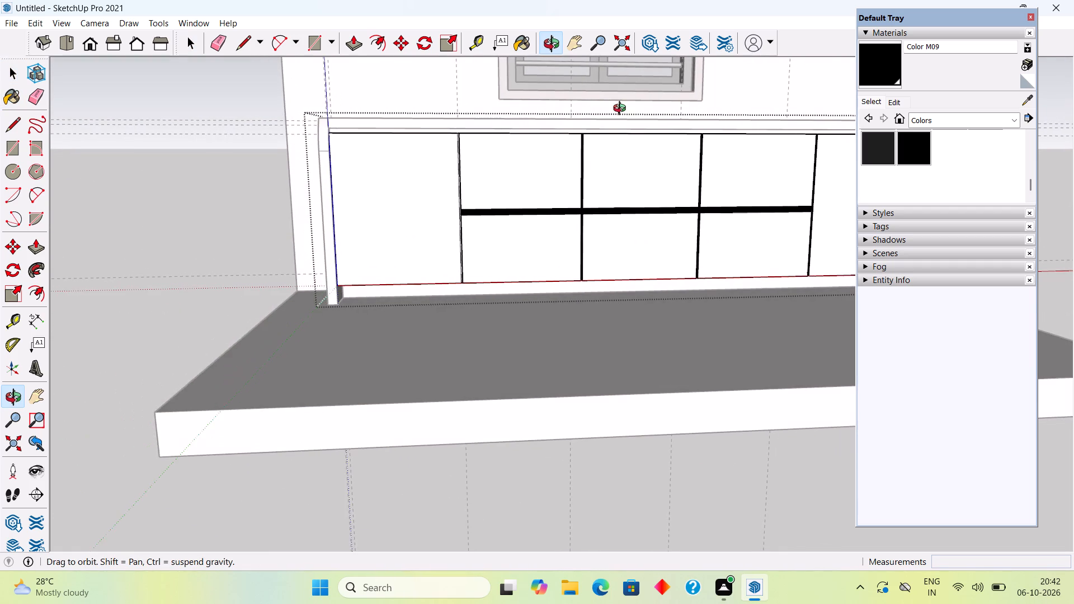
pyautogui.moveTo(622, 110); pyautogui.dragTo(624, 111, button='middle')
pyautogui.click(241, 181)
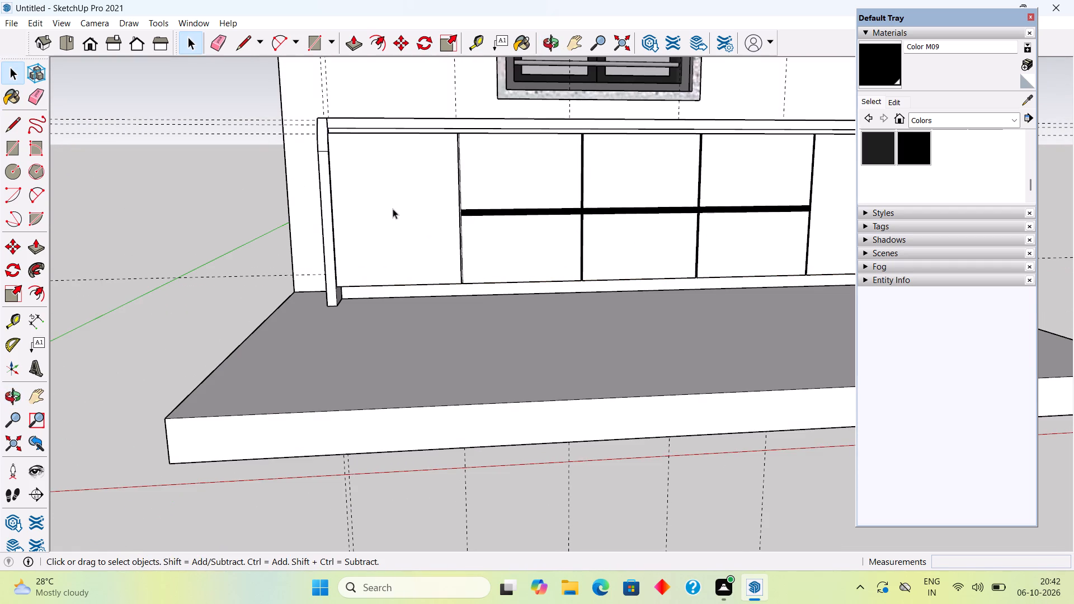
# Paint the narrow recessed band between the countertop and the cabinet doors with black Color M09.
pyautogui.scroll(5, 451, 124)
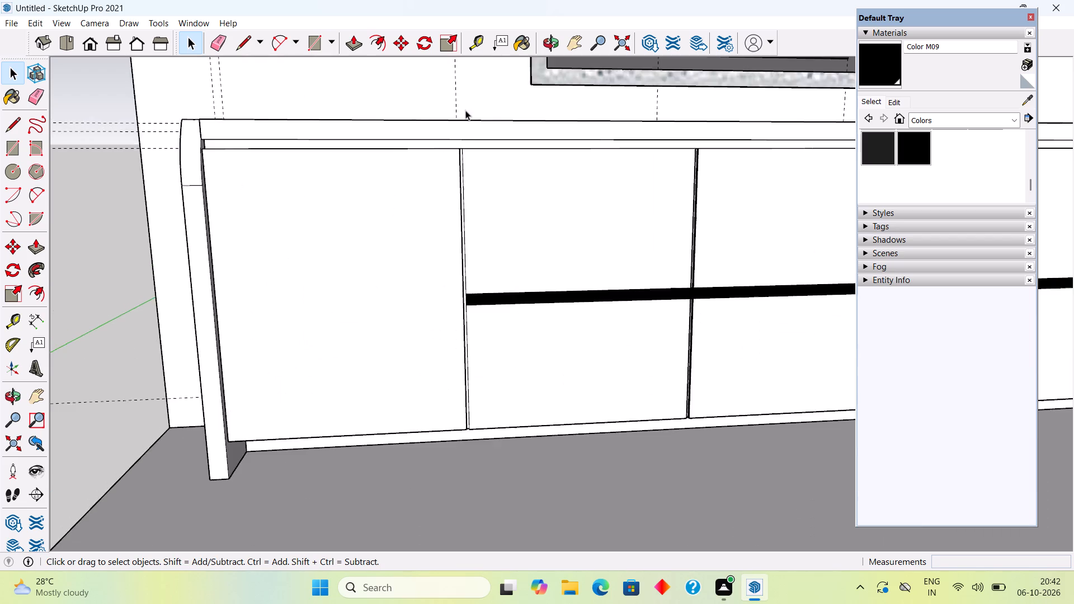
pyautogui.scroll(5, 465, 110)
pyautogui.scroll(1, 496, 157)
pyautogui.moveTo(496, 154); pyautogui.dragTo(505, 121, button='middle')
pyautogui.scroll(5, 519, 123)
pyautogui.scroll(4, 569, 150)
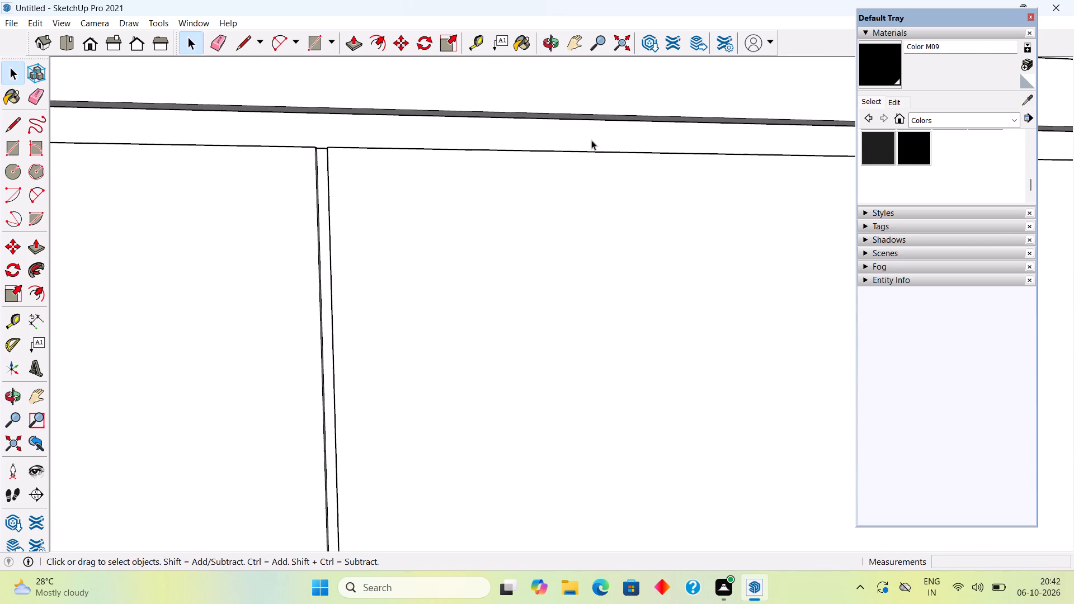
pyautogui.click(906, 153)
pyautogui.click(778, 143)
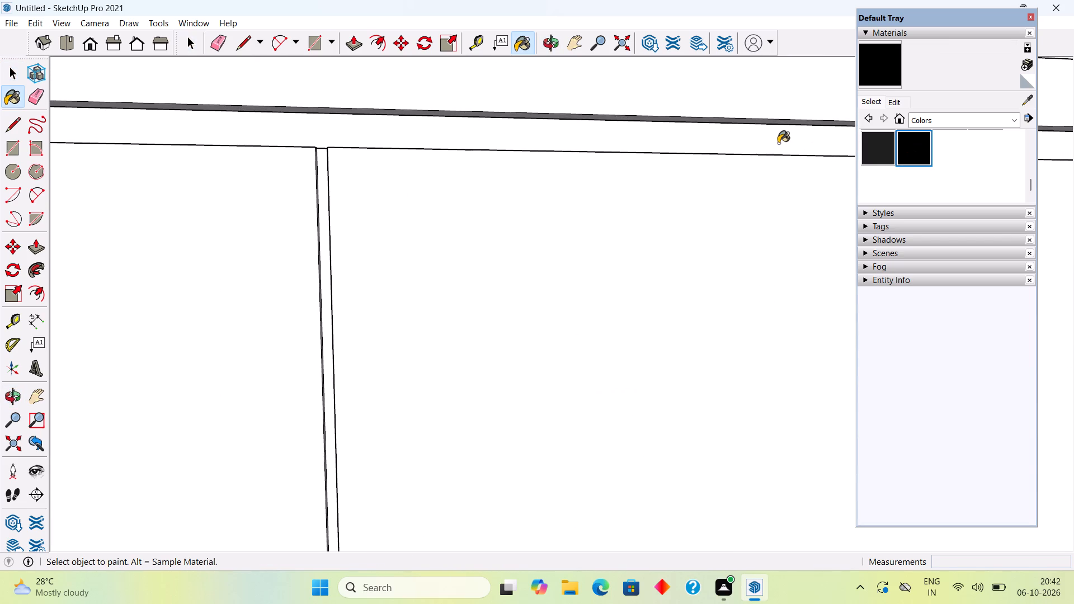
pyautogui.press('space')
# Make a group of all the connected countertop geometry.
pyautogui.scroll(-14, 778, 143)
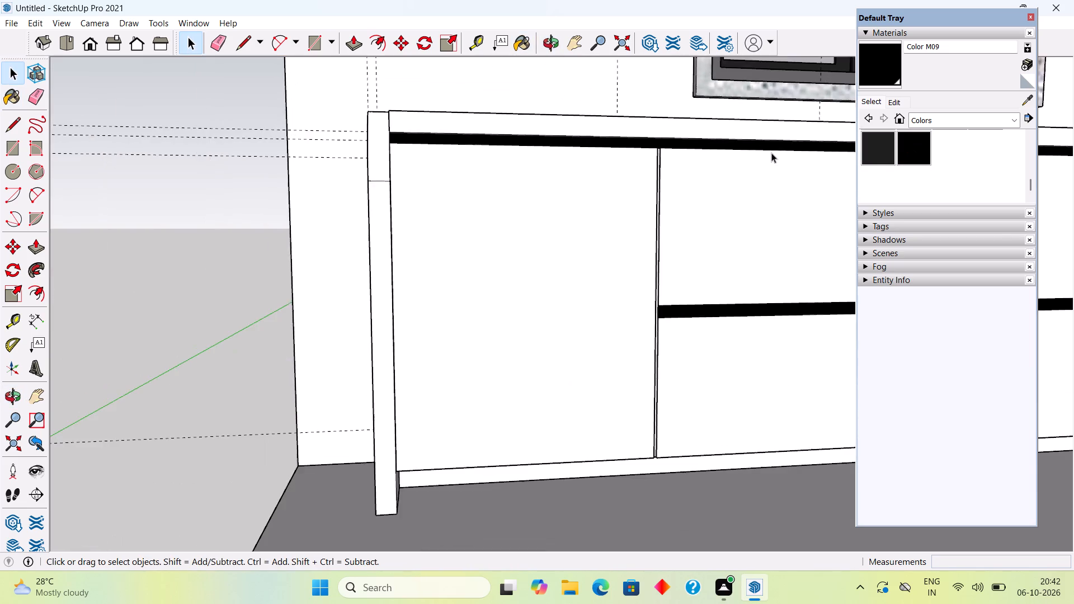
pyautogui.moveTo(766, 154); pyautogui.dragTo(682, 430, button='middle')
pyautogui.click(633, 277)
pyautogui.doubleClick(633, 277)
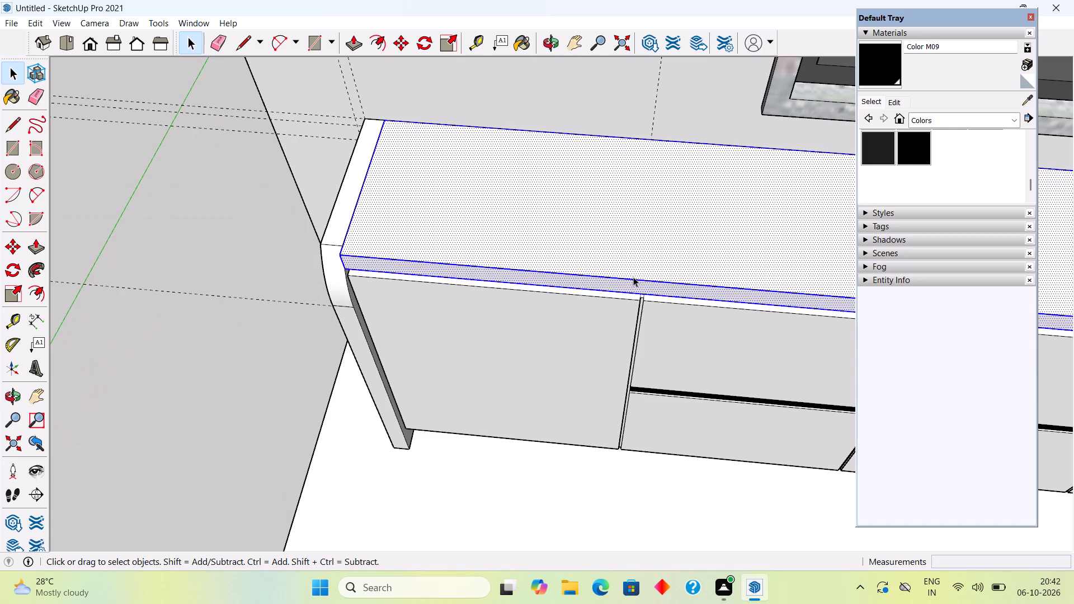
pyautogui.click(633, 277)
pyautogui.rightClick(633, 277)
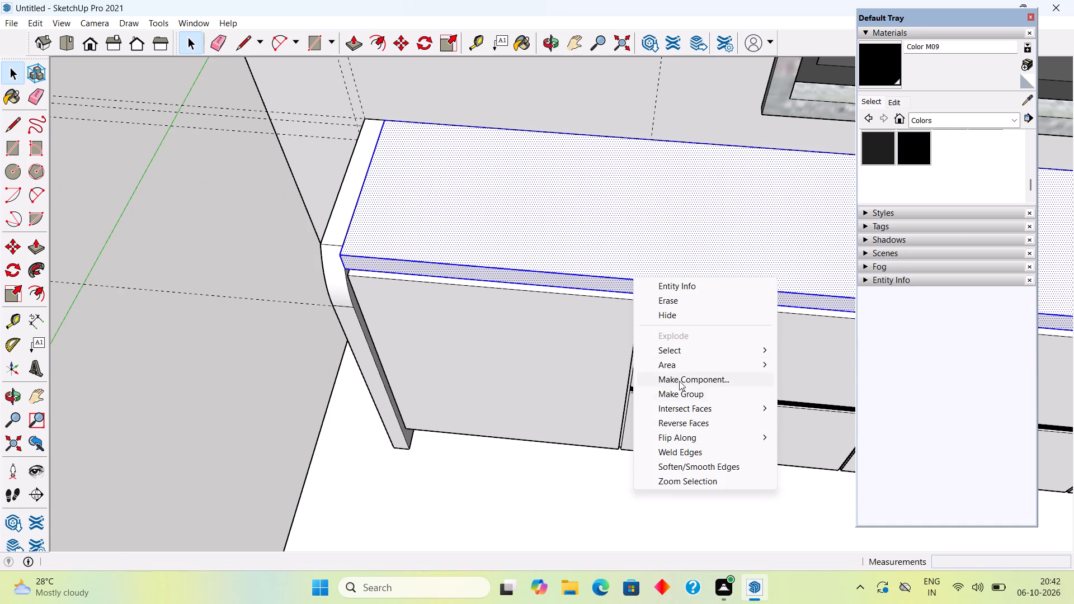
pyautogui.click(683, 394)
pyautogui.click(258, 253)
# Examine the whole cabinet run with its black joints, the countertop and the barred window on the wall.
pyautogui.moveTo(645, 292); pyautogui.dragTo(736, 56, button='middle')
pyautogui.scroll(-2, 736, 56)
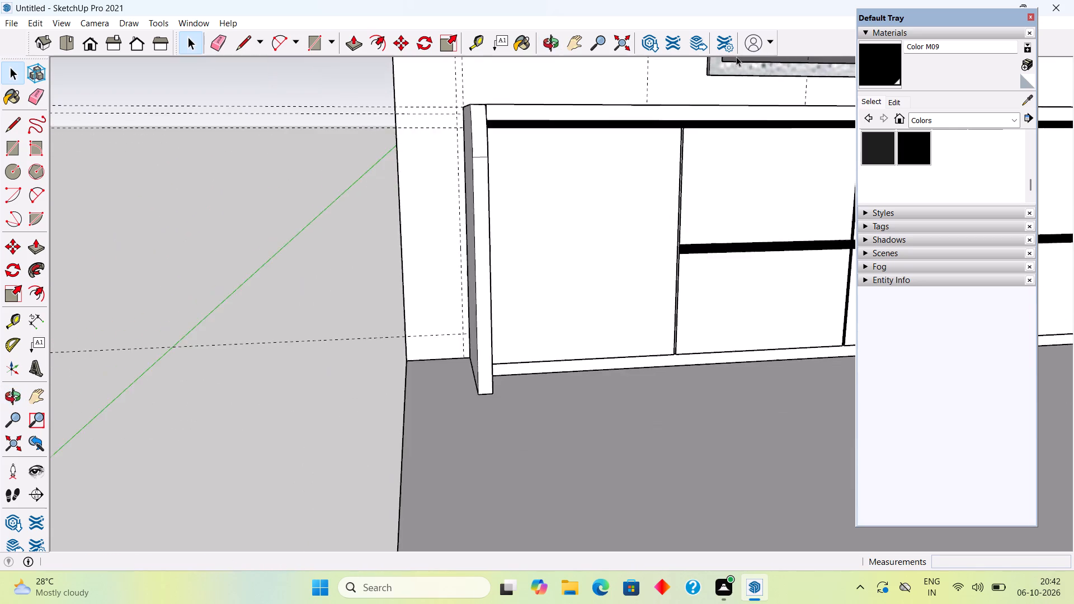
pyautogui.scroll(-5, 736, 56)
pyautogui.moveTo(751, 211); pyautogui.dragTo(460, 306, button='middle')
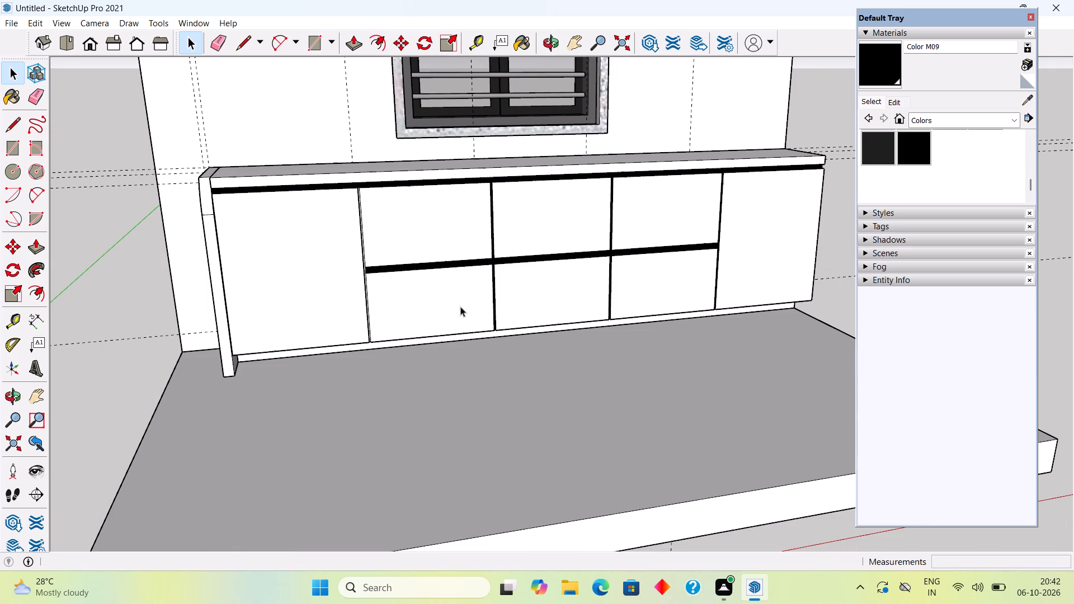
pyautogui.scroll(-8, 453, 285)
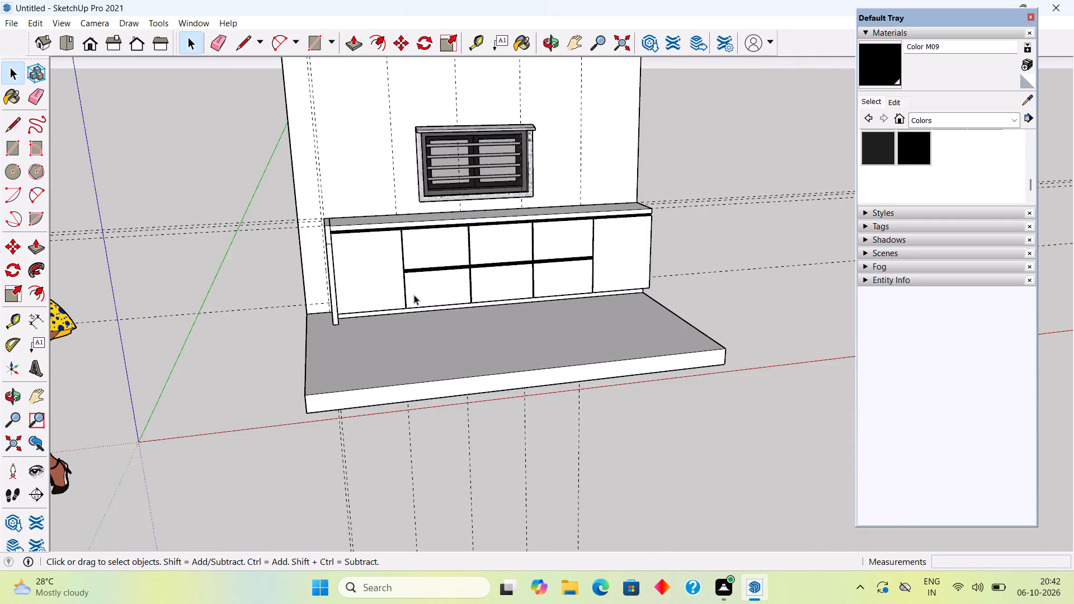
pyautogui.scroll(-4, 413, 293)
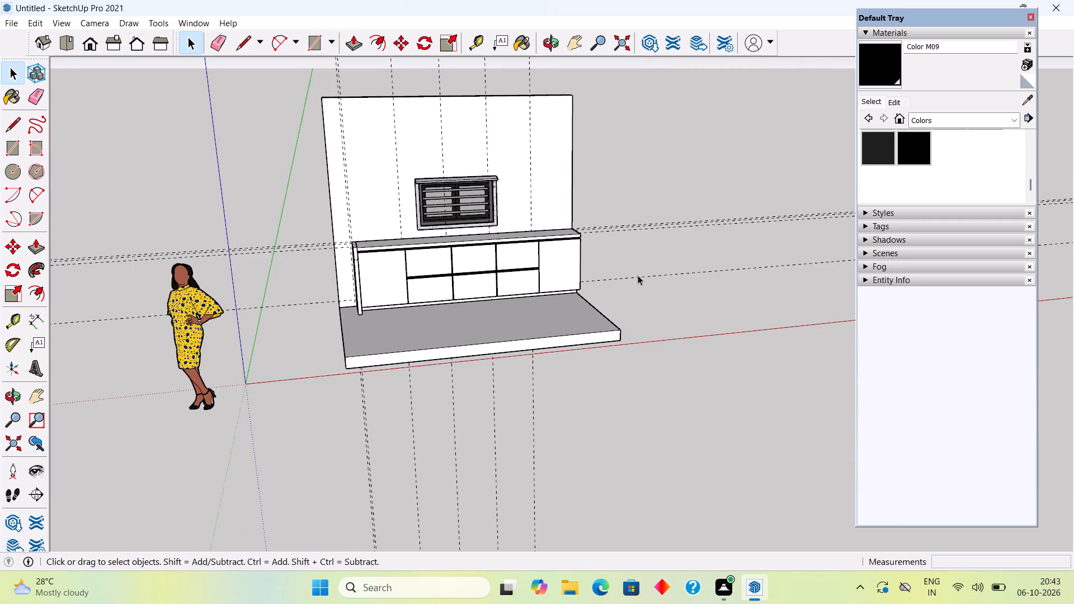
pyautogui.moveTo(626, 277); pyautogui.dragTo(568, 290, button='middle')
pyautogui.scroll(6, 482, 154)
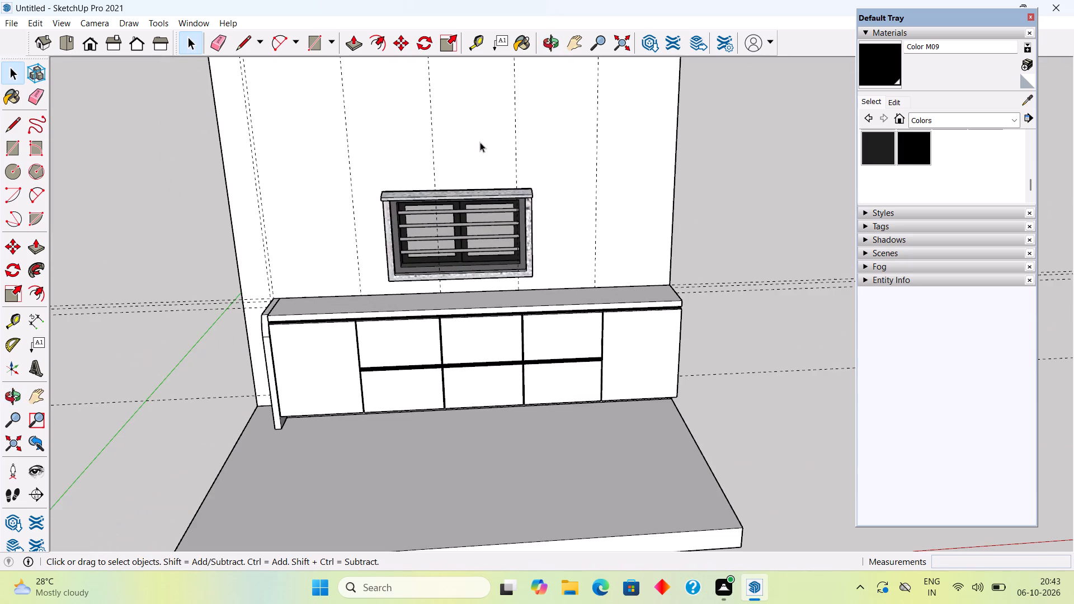
pyautogui.scroll(1, 480, 142)
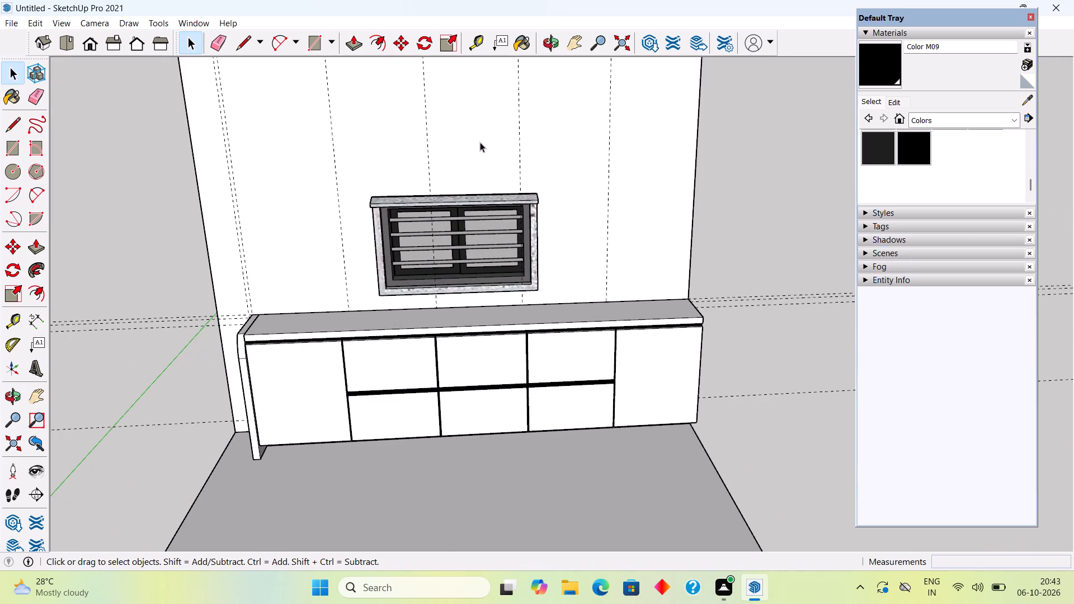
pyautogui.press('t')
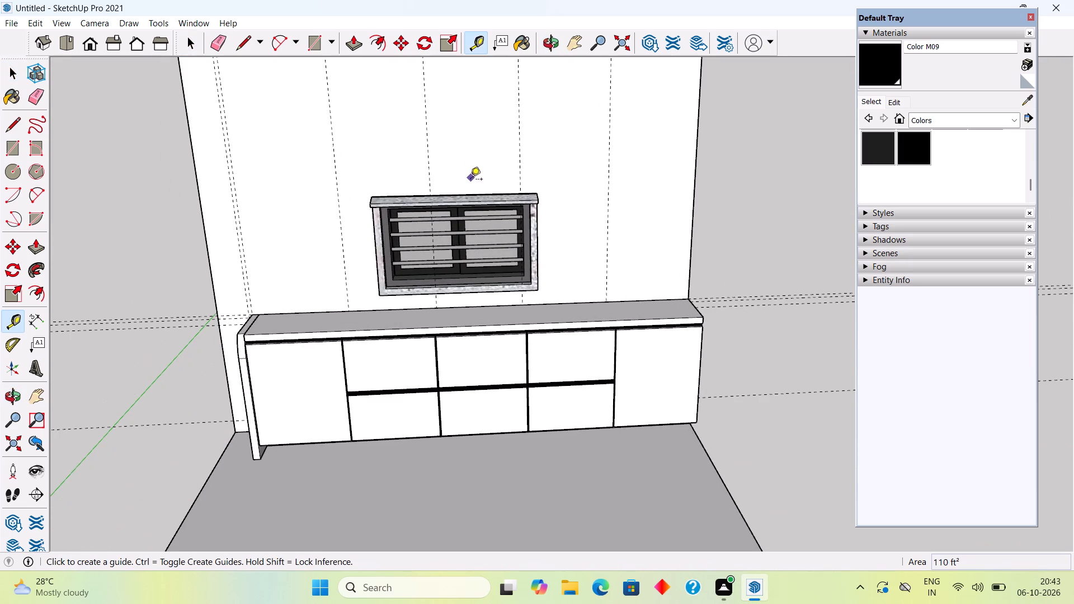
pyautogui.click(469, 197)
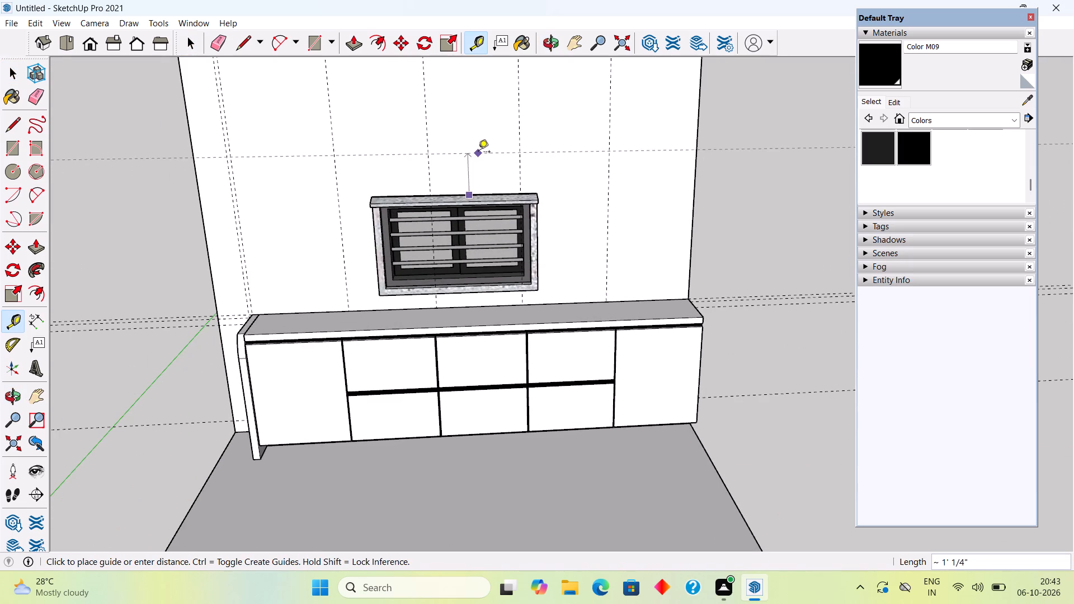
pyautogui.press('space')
# Place a horizontal guide on the wall 2' above the top edge of the window lintel.
pyautogui.scroll(9, 482, 164)
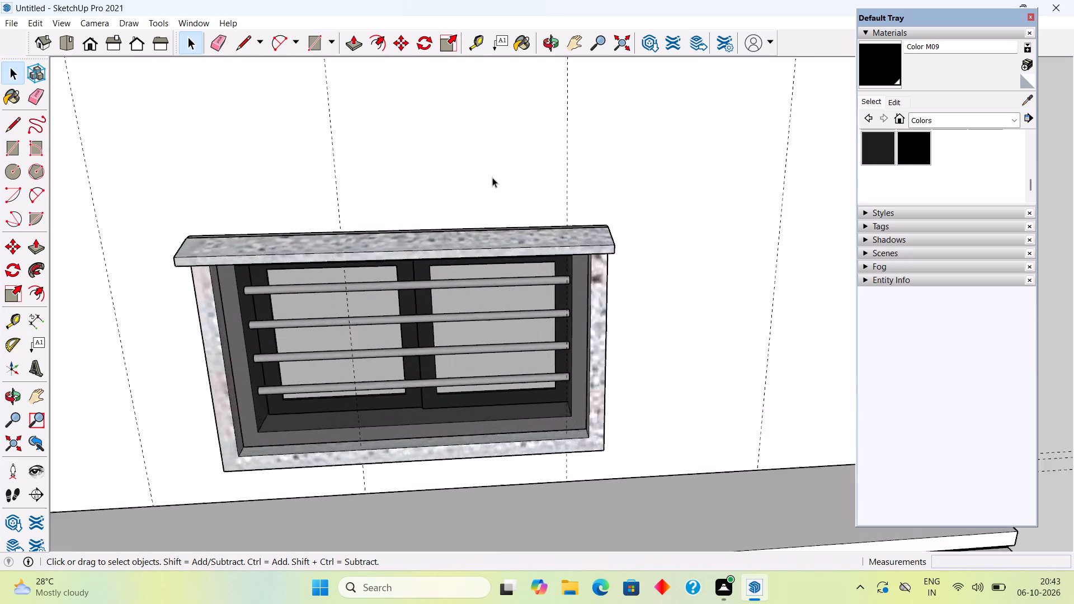
pyautogui.scroll(12, 492, 177)
pyautogui.scroll(4, 494, 238)
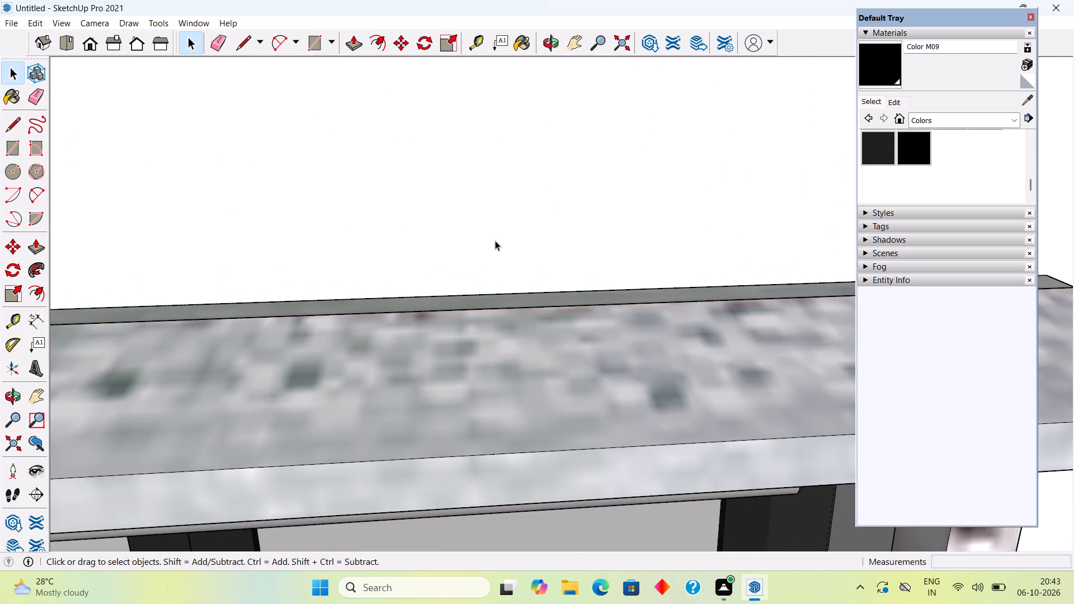
pyautogui.press('t')
pyautogui.click(501, 292)
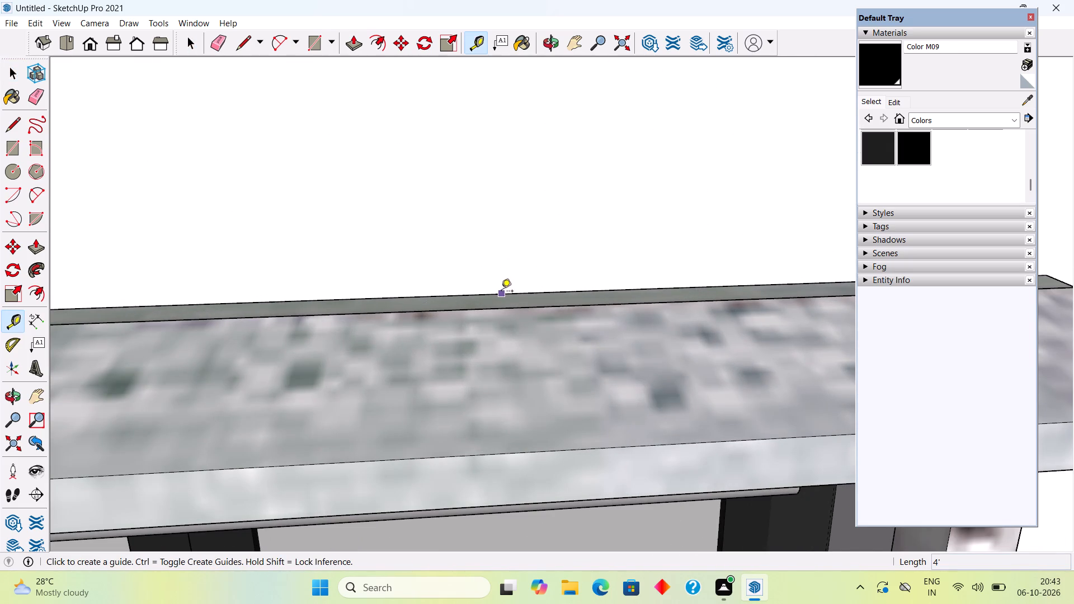
pyautogui.scroll(-11, 501, 227)
pyautogui.scroll(-15, 530, 148)
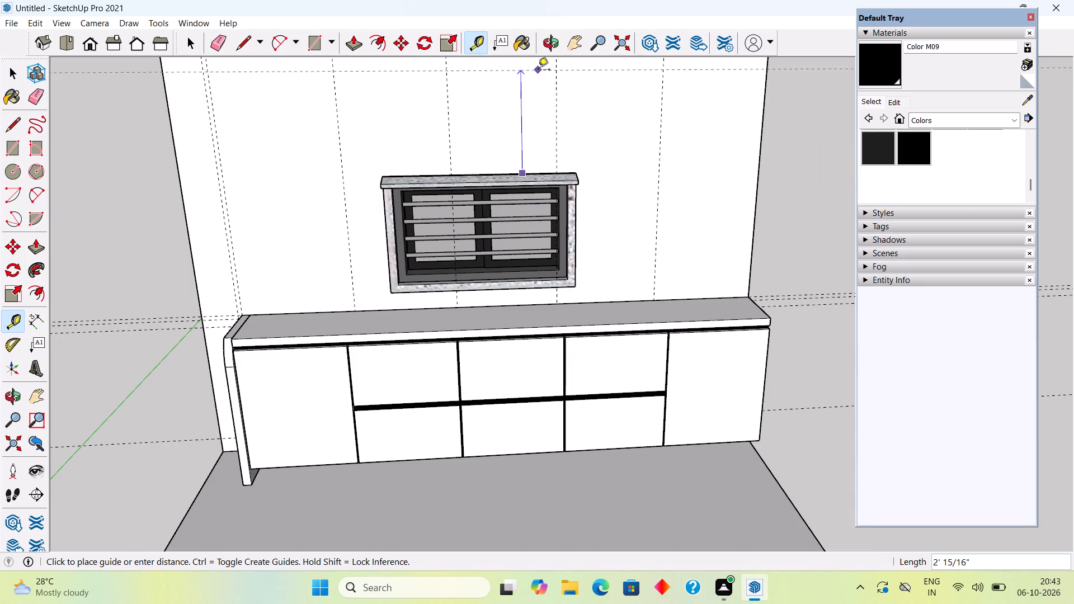
pyautogui.write("2'")
pyautogui.press('Return')
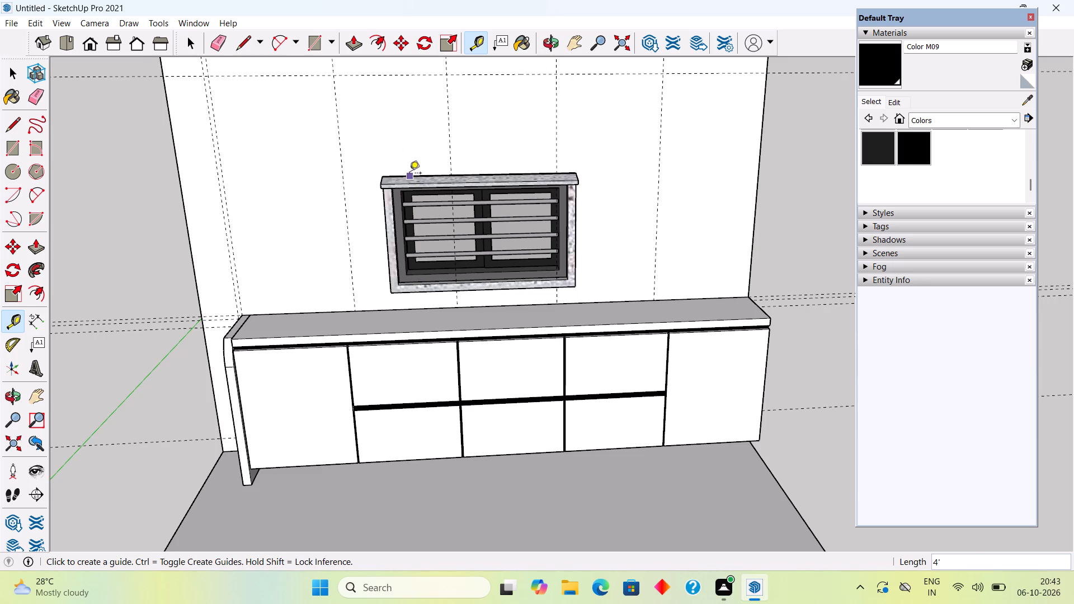
# Create a horizontal guide running along the top edge of the window lintel where it meets the wall.
pyautogui.scroll(17, 409, 174)
pyautogui.scroll(-4, 422, 178)
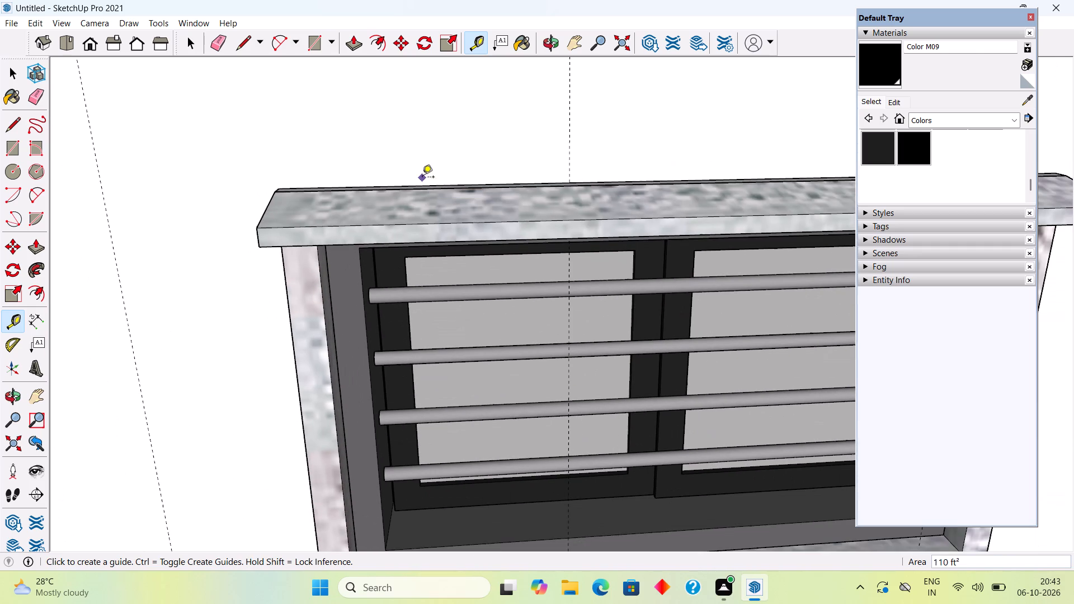
pyautogui.doubleClick(472, 183)
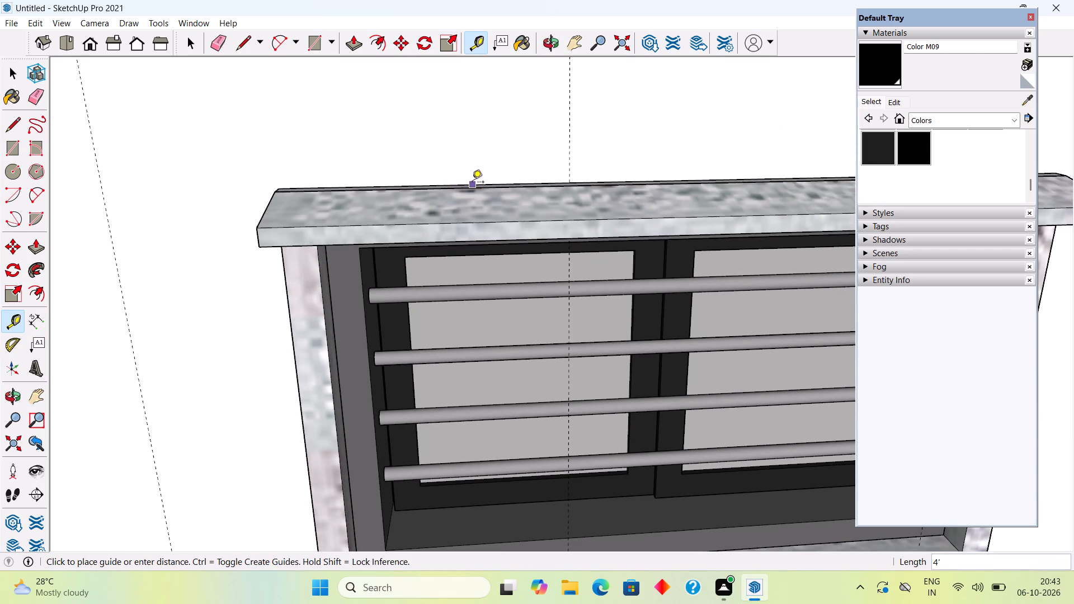
pyautogui.press('space')
# Delete the four vertical guides on the wall that line up with the cabinet door divisions.
pyautogui.scroll(-11, 472, 183)
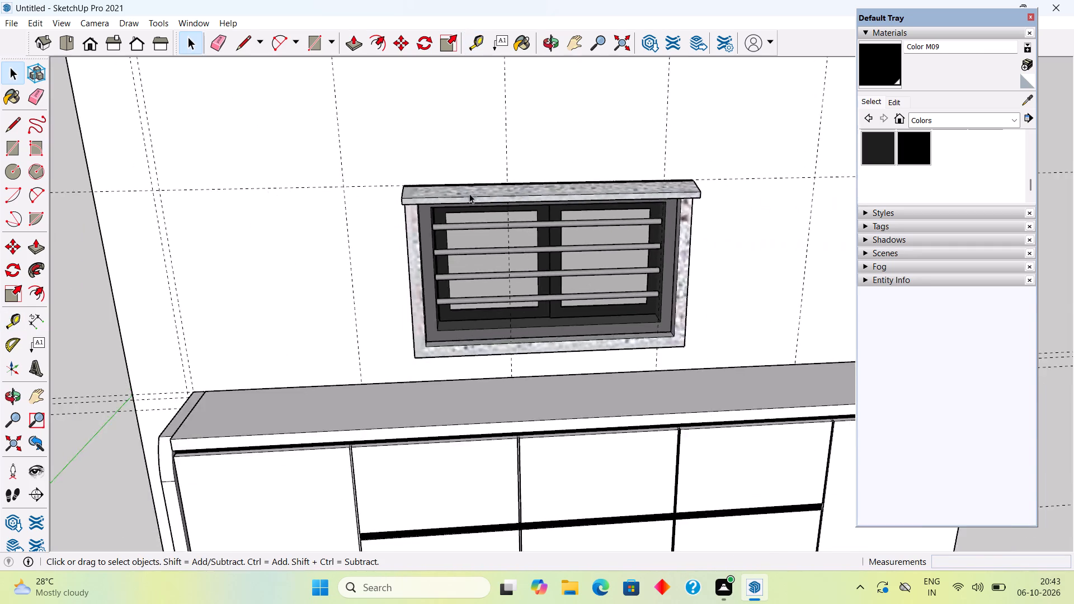
pyautogui.scroll(-5, 469, 194)
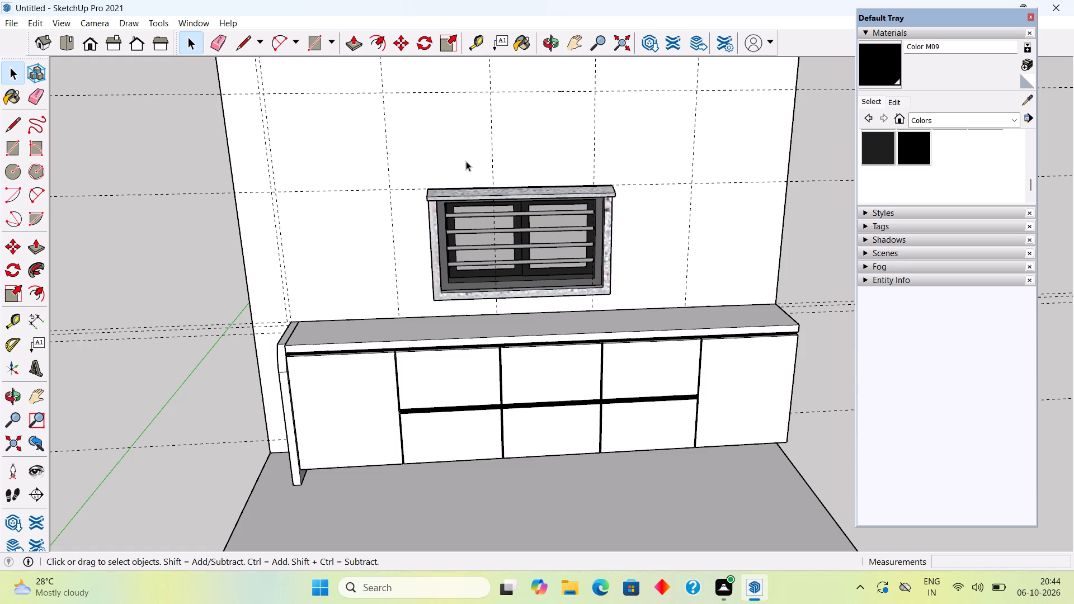
pyautogui.scroll(-4, 466, 164)
pyautogui.moveTo(551, 240); pyautogui.dragTo(520, 198, button='middle')
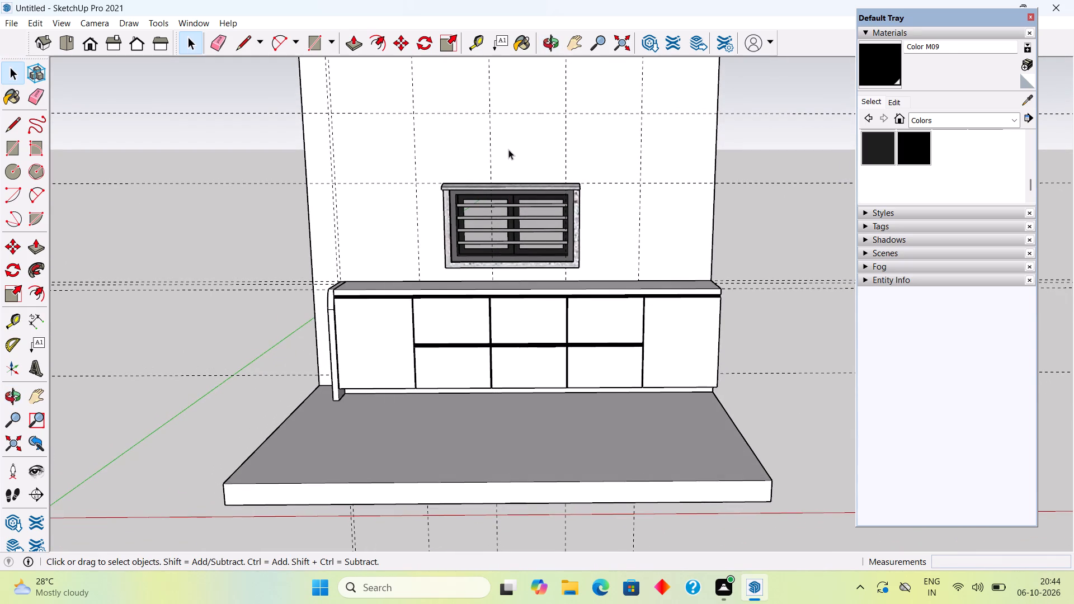
pyautogui.scroll(2, 507, 147)
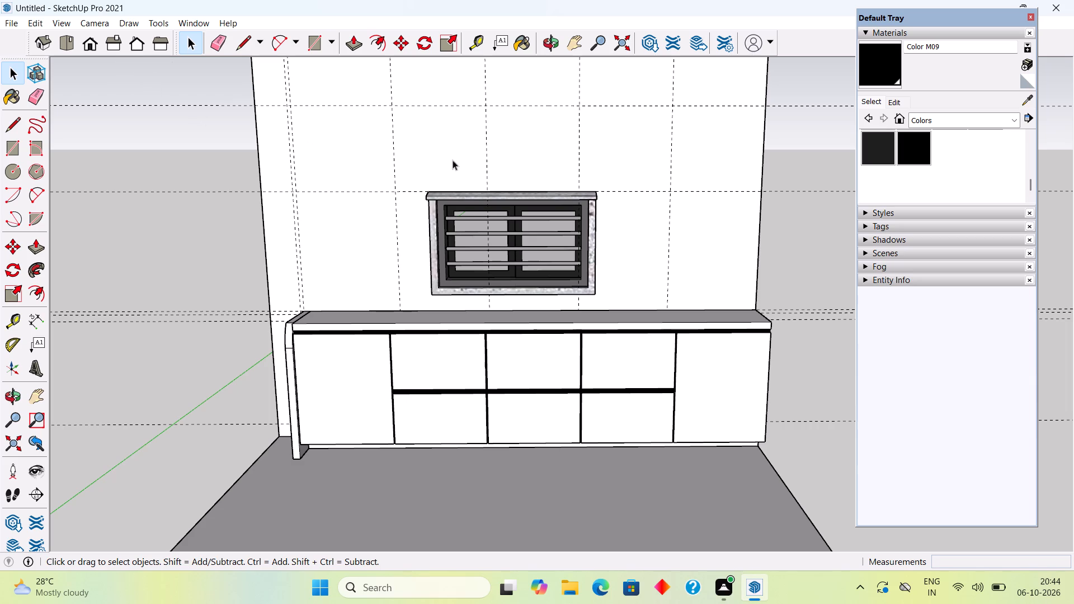
pyautogui.click(487, 153)
pyautogui.press('Delete')
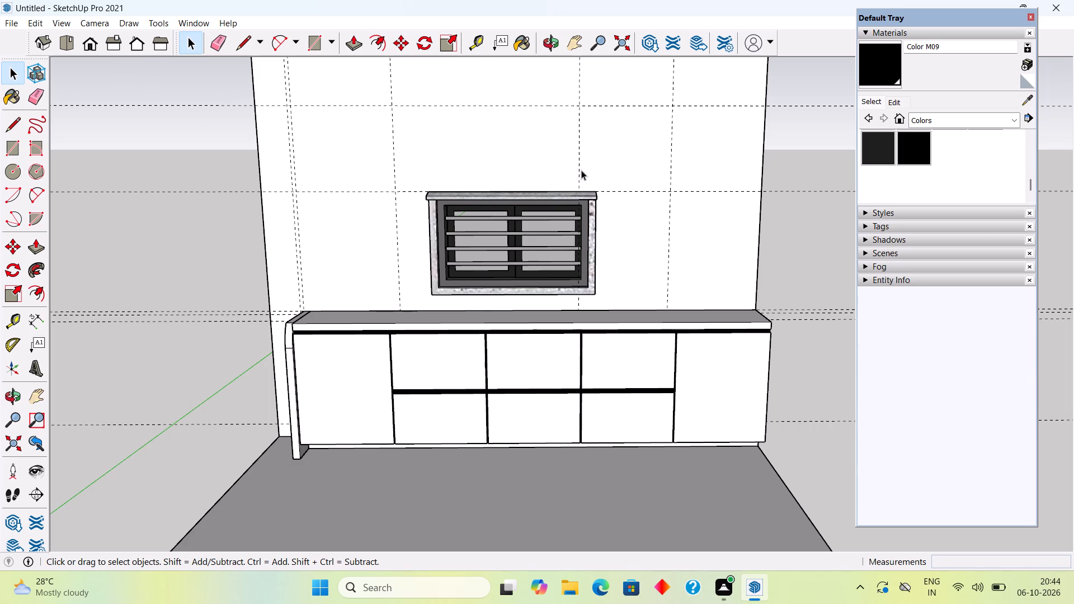
pyautogui.click(578, 174)
pyautogui.press('Delete')
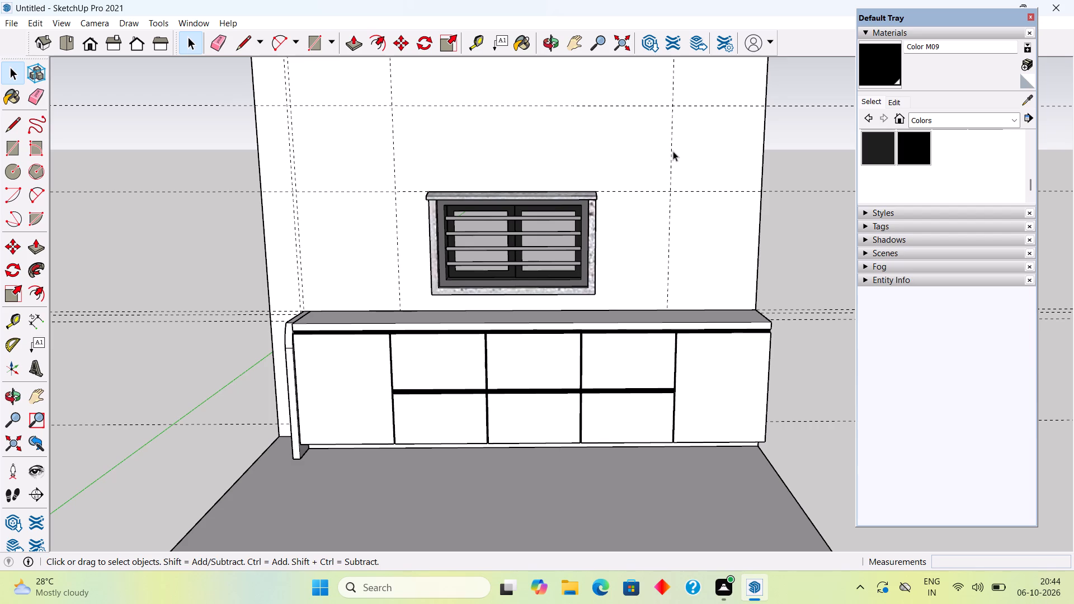
pyautogui.click(672, 152)
pyautogui.press('Delete')
pyautogui.click(394, 171)
pyautogui.press('Delete')
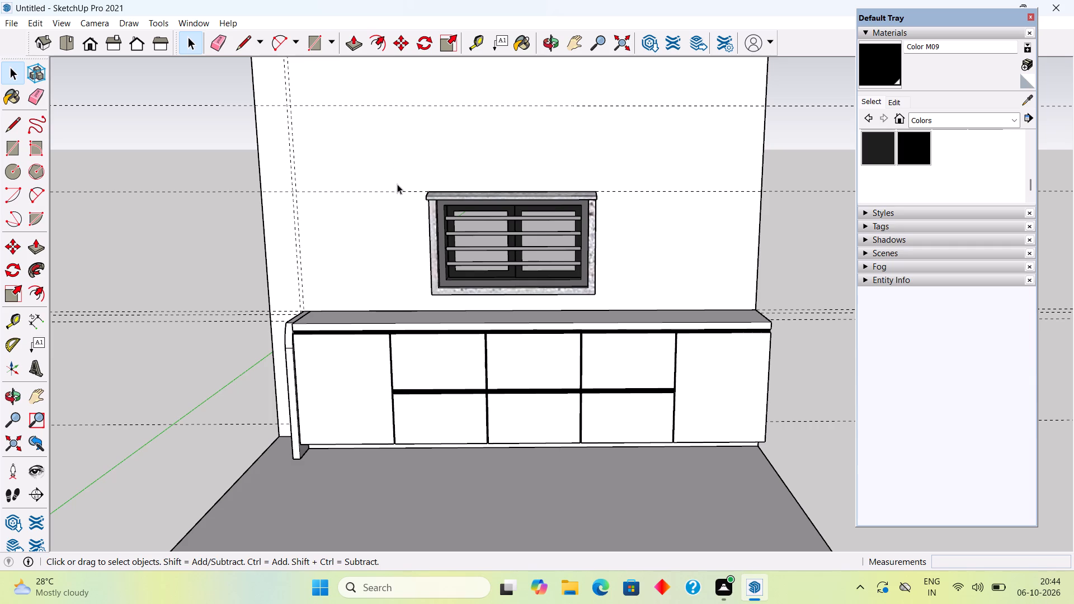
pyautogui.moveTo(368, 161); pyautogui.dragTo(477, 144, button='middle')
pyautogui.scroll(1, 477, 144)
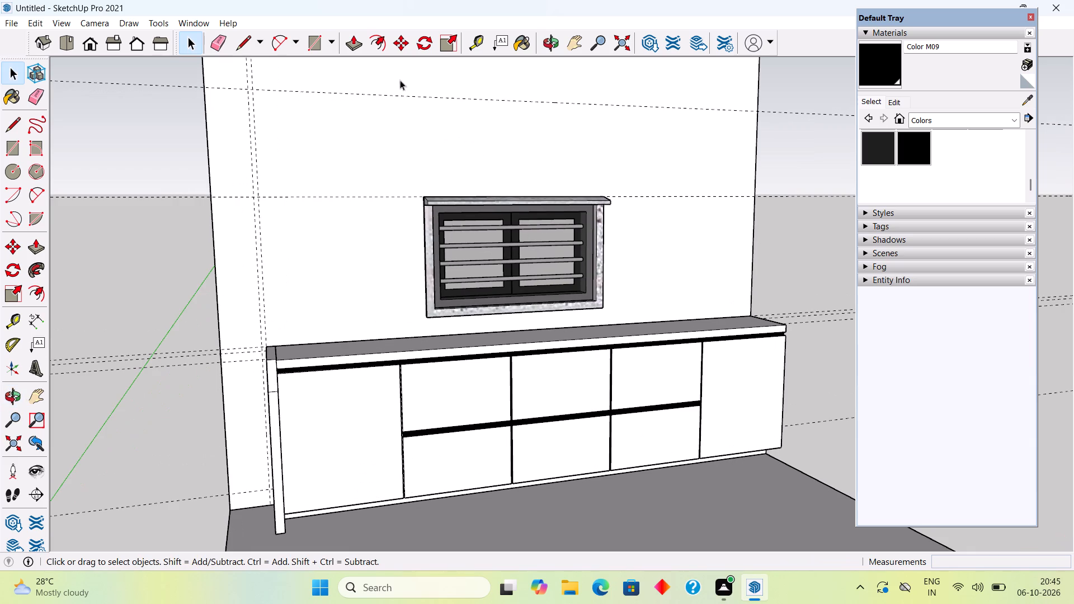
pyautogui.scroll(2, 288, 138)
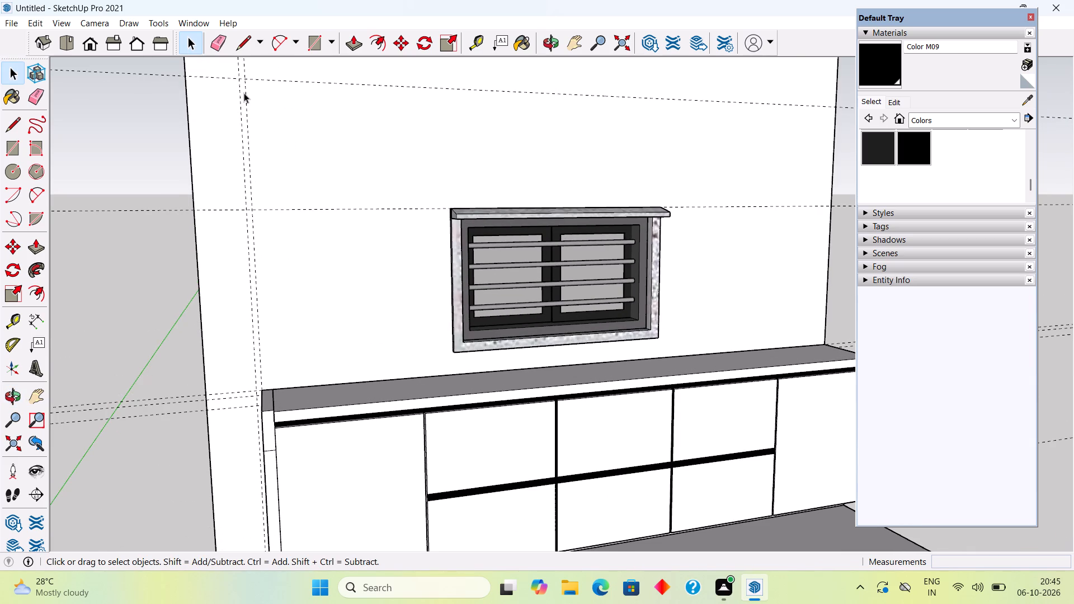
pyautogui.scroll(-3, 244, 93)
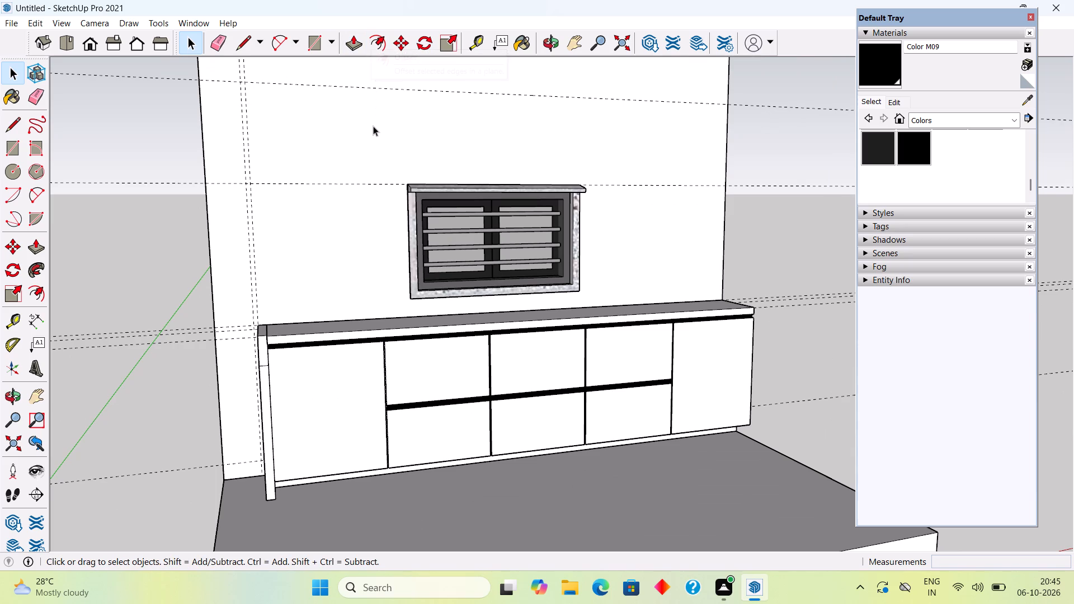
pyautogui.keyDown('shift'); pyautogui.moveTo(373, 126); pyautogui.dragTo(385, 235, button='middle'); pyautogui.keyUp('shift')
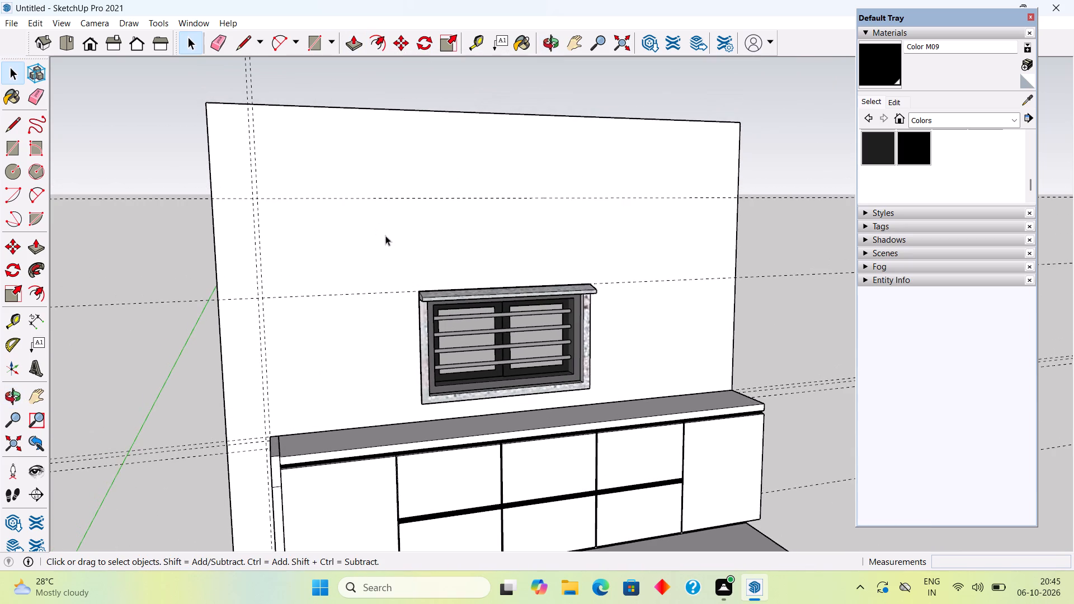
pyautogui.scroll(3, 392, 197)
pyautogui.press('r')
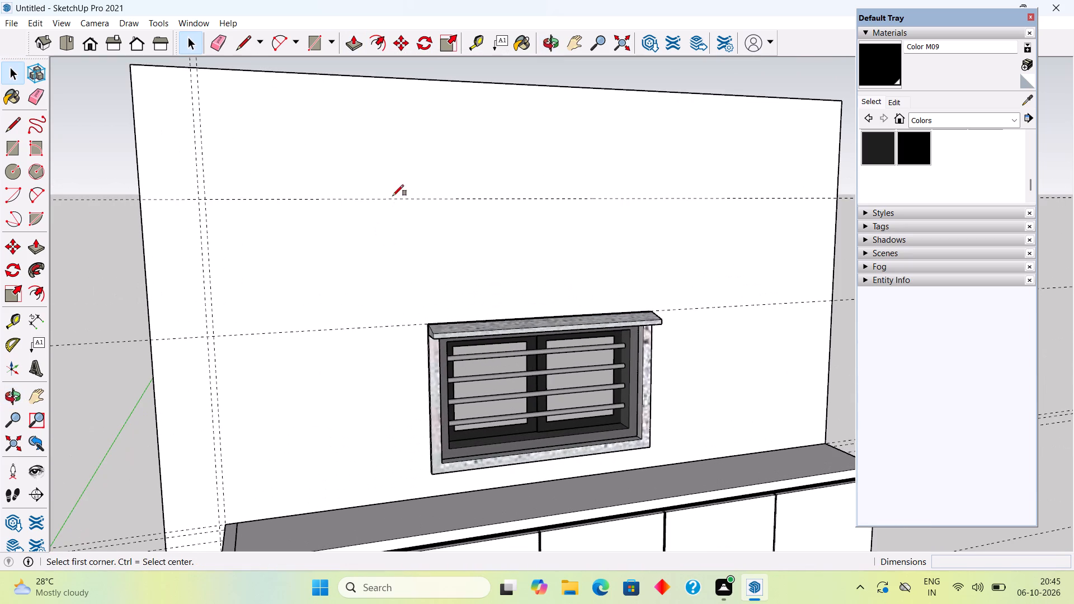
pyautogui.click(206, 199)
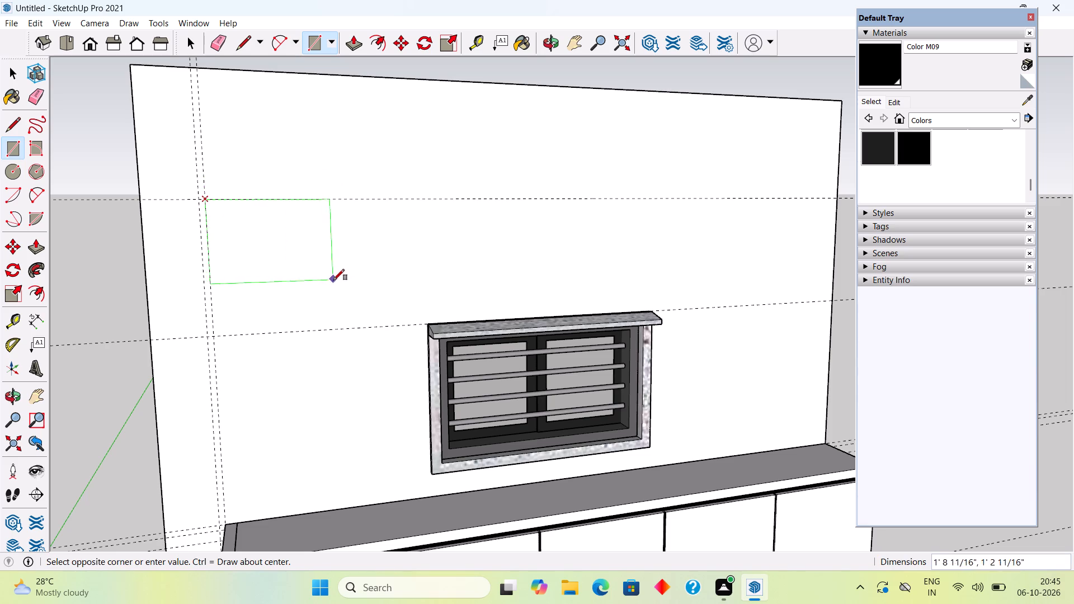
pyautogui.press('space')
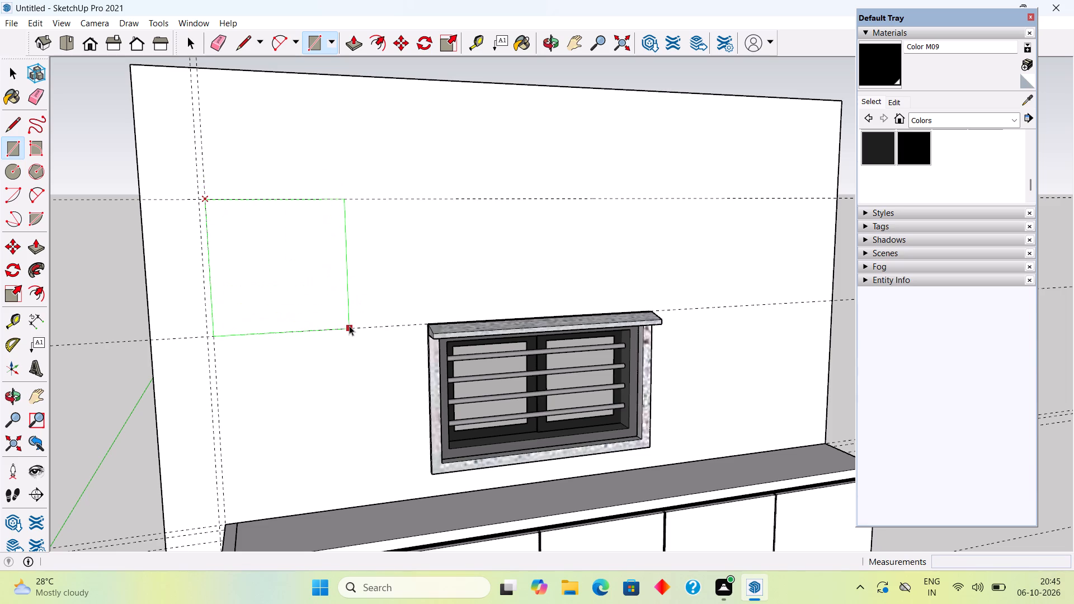
# Place a vertical guide through the midpoint of the window lintel's top edge, 5' 2" from the inner guide near the wall's left edge.
pyautogui.write('T')
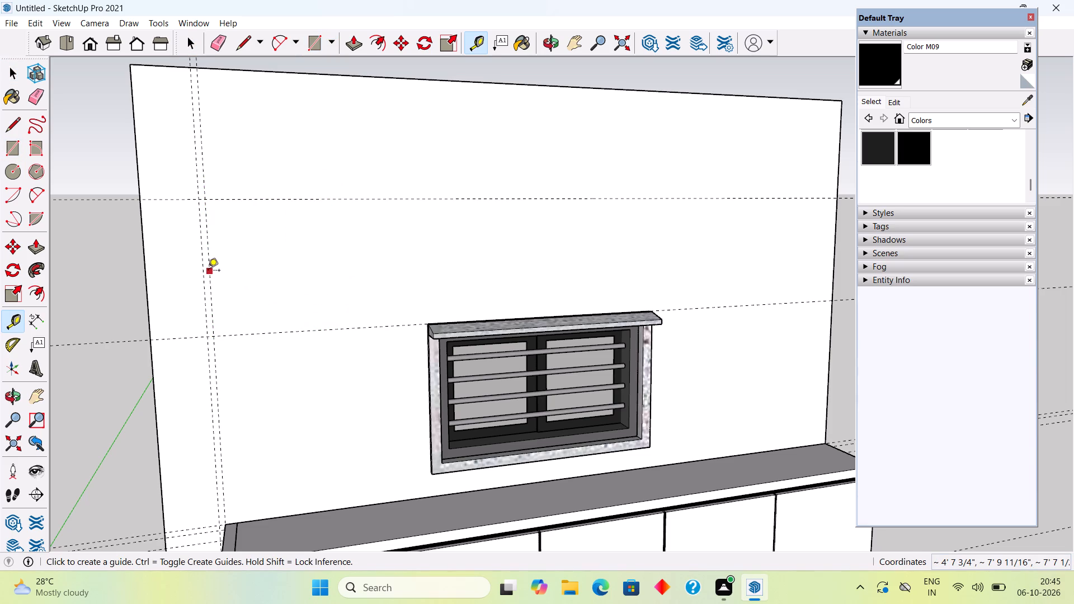
pyautogui.click(208, 271)
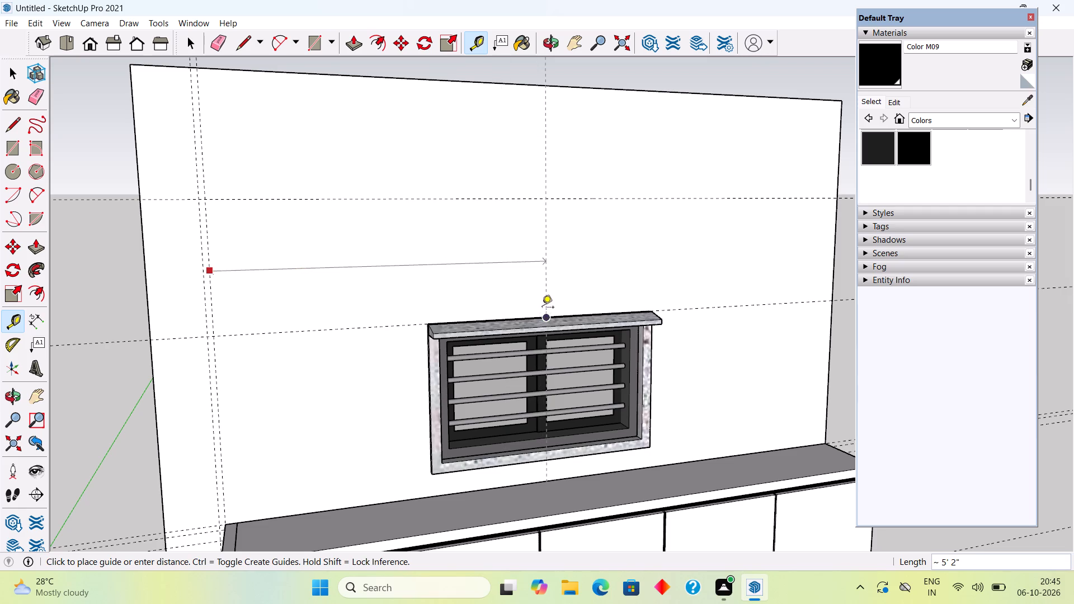
pyautogui.scroll(17, 543, 296)
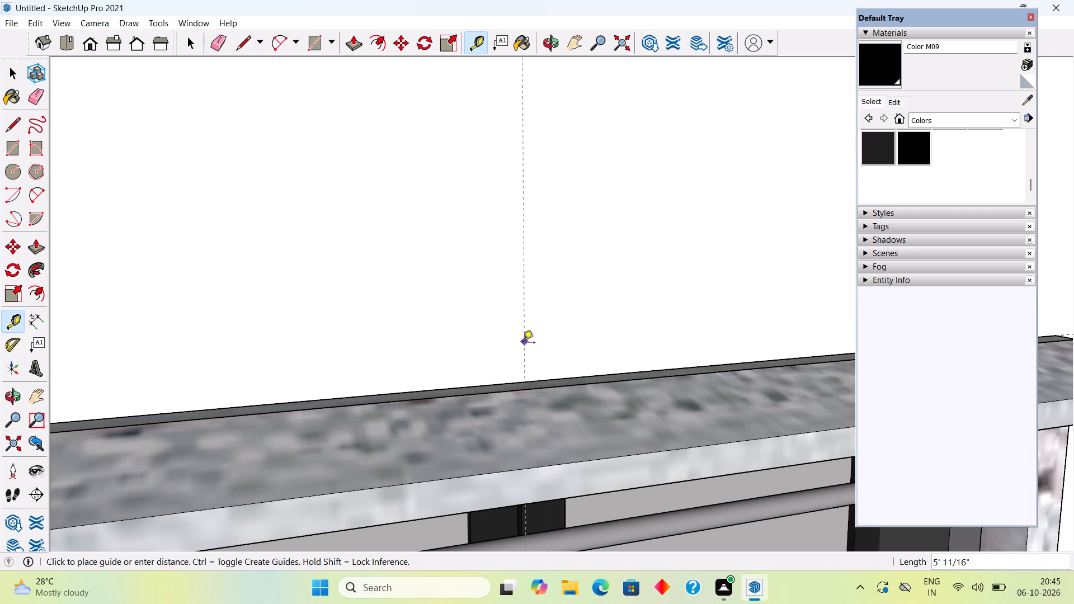
pyautogui.scroll(4, 505, 351)
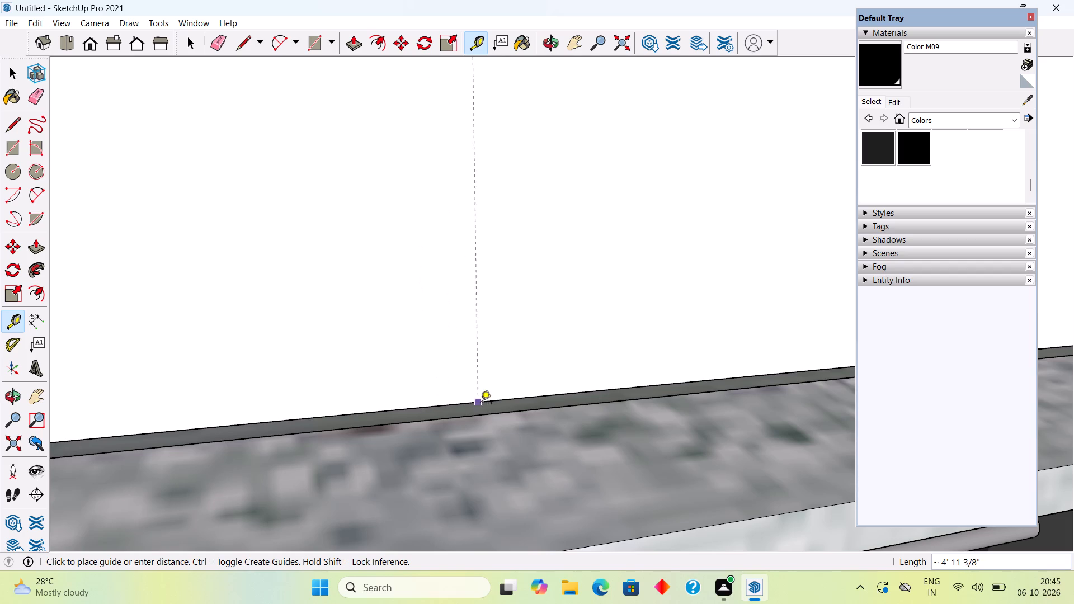
pyautogui.click(584, 390)
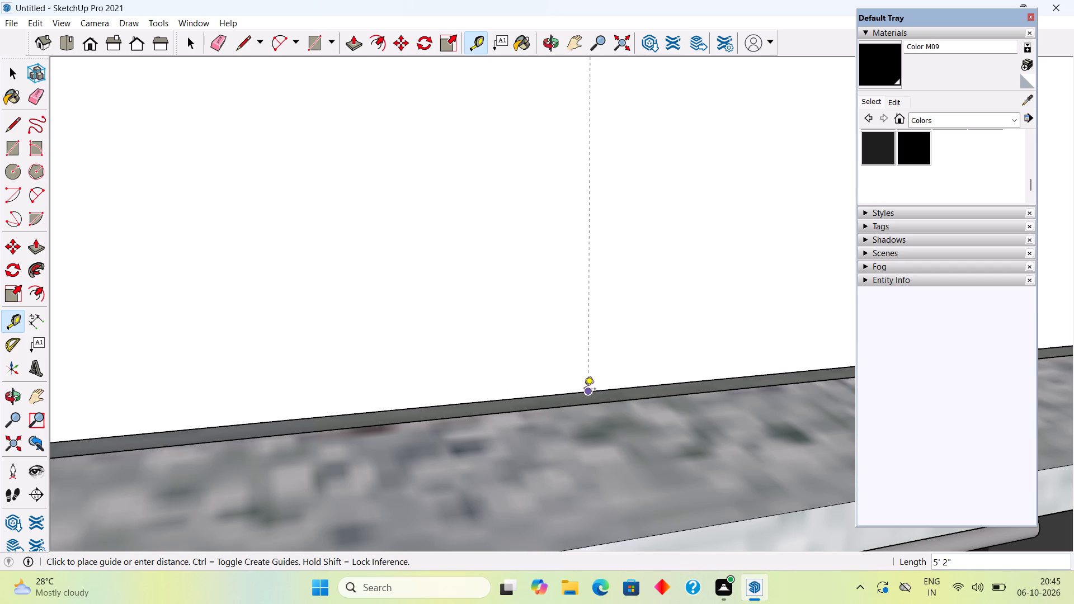
pyautogui.scroll(-20, 586, 389)
pyautogui.scroll(-4, 586, 389)
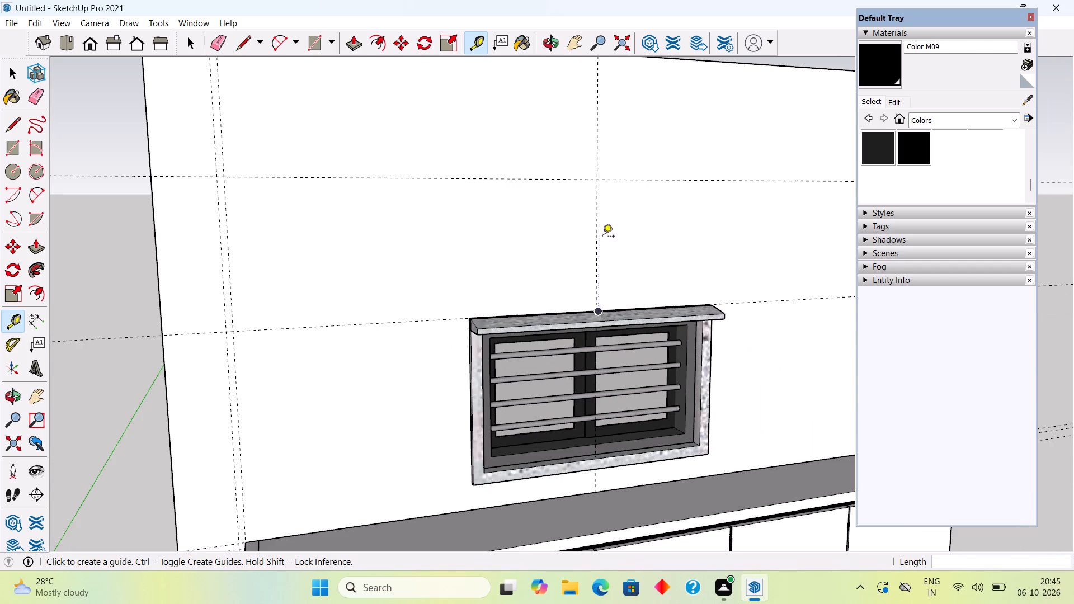
pyautogui.press('space')
# Place a vertical guide 1.5' to the right of the window's centre guide.
pyautogui.scroll(-1, 628, 239)
pyautogui.moveTo(566, 225); pyautogui.dragTo(447, 206, button='middle')
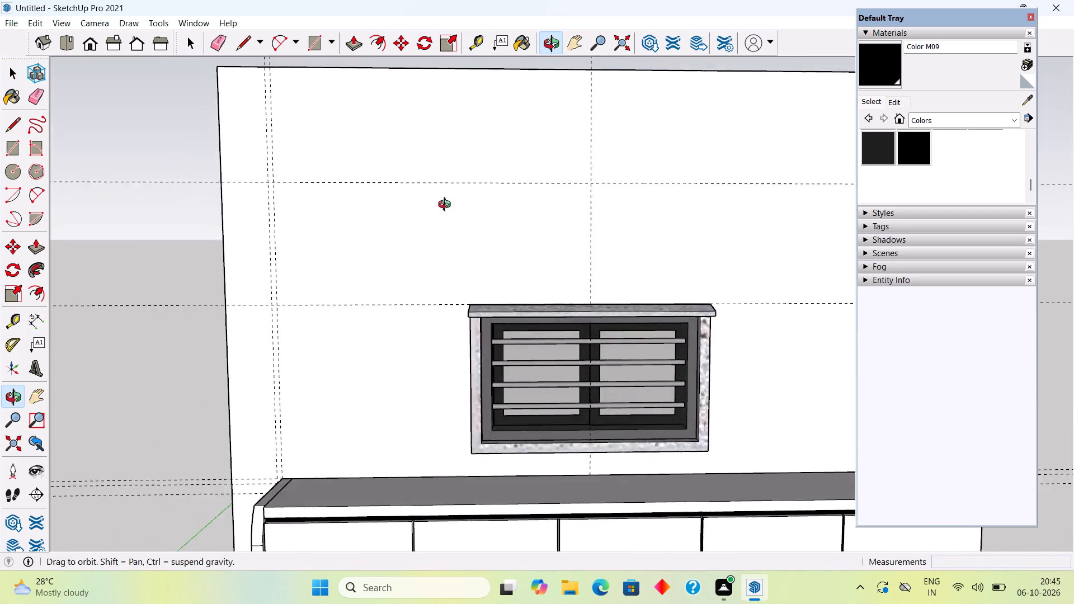
pyautogui.moveTo(447, 206); pyautogui.dragTo(354, 207, button='middle')
pyautogui.moveTo(574, 224); pyautogui.dragTo(633, 210, button='middle')
pyautogui.press('t')
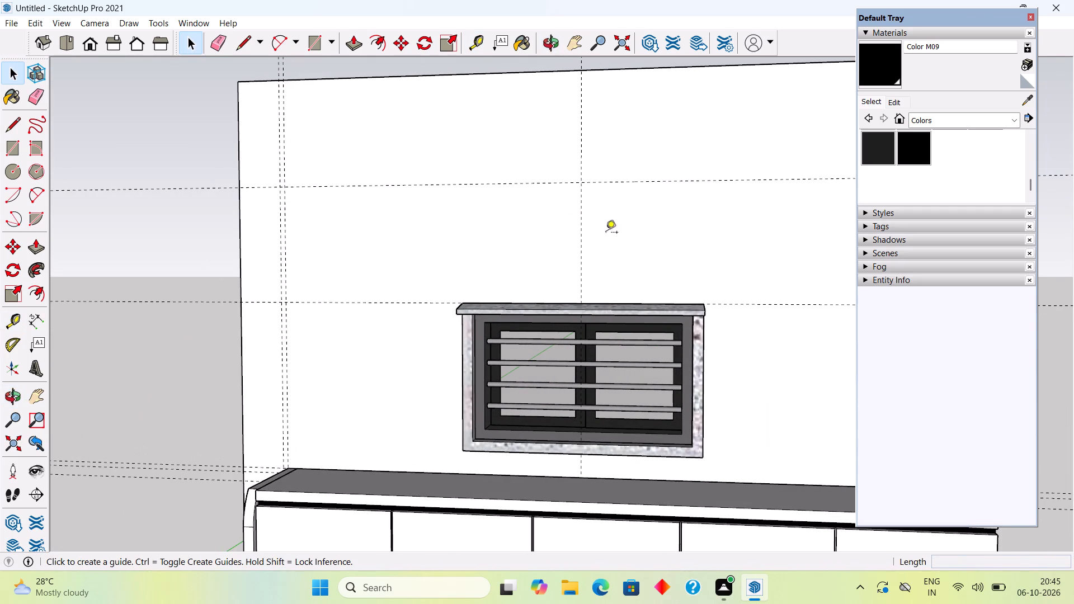
pyautogui.click(582, 262)
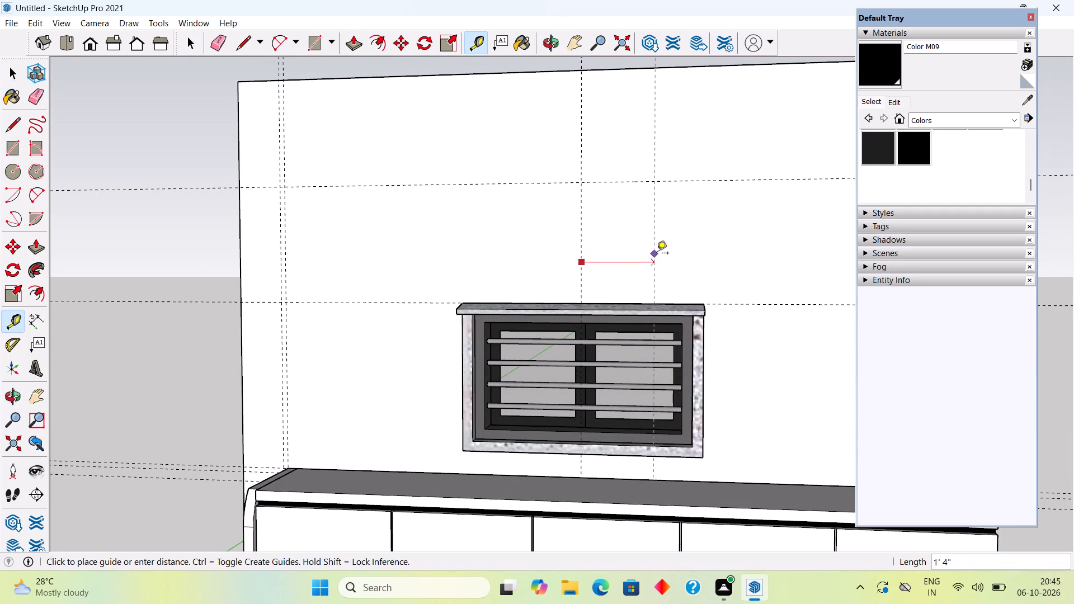
pyautogui.write("1.5'")
pyautogui.press('Return')
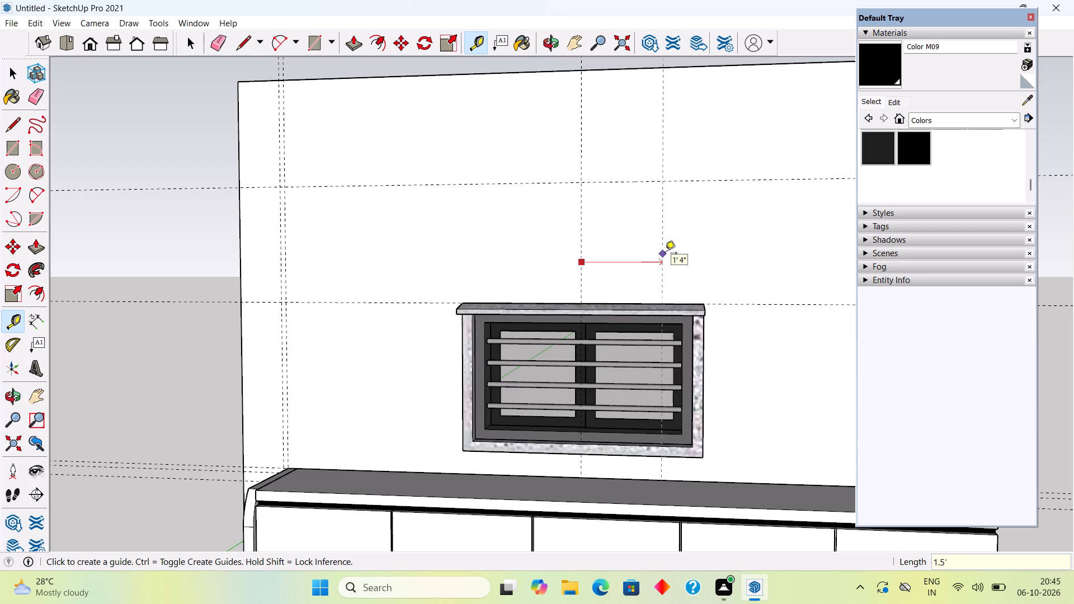
# Place a vertical guide 1.5' to the left of the window's centre guide.
pyautogui.click(581, 228)
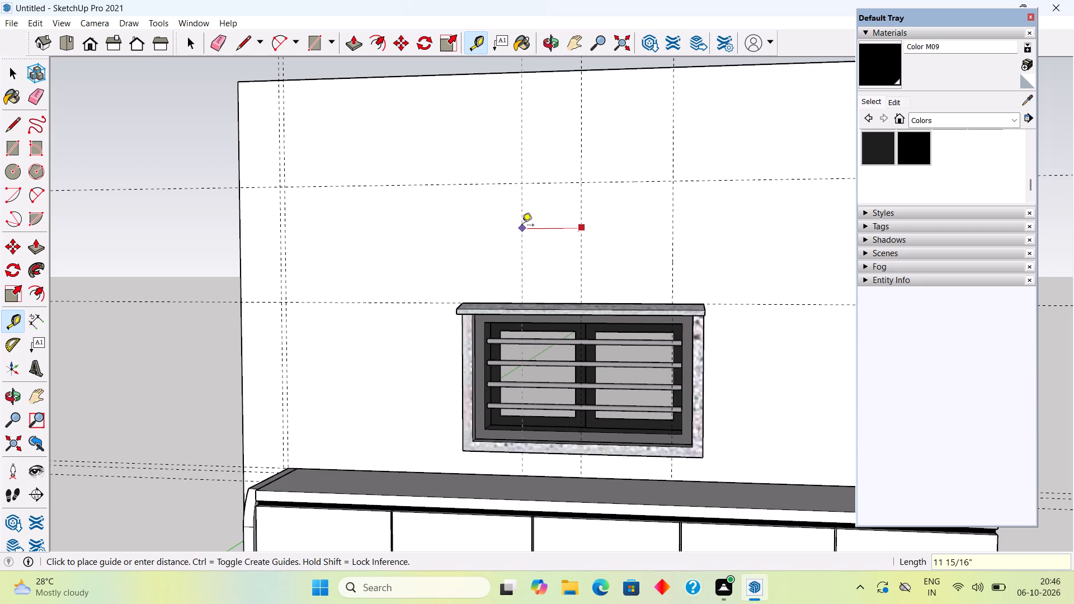
pyautogui.write("1.5'")
pyautogui.press('Return')
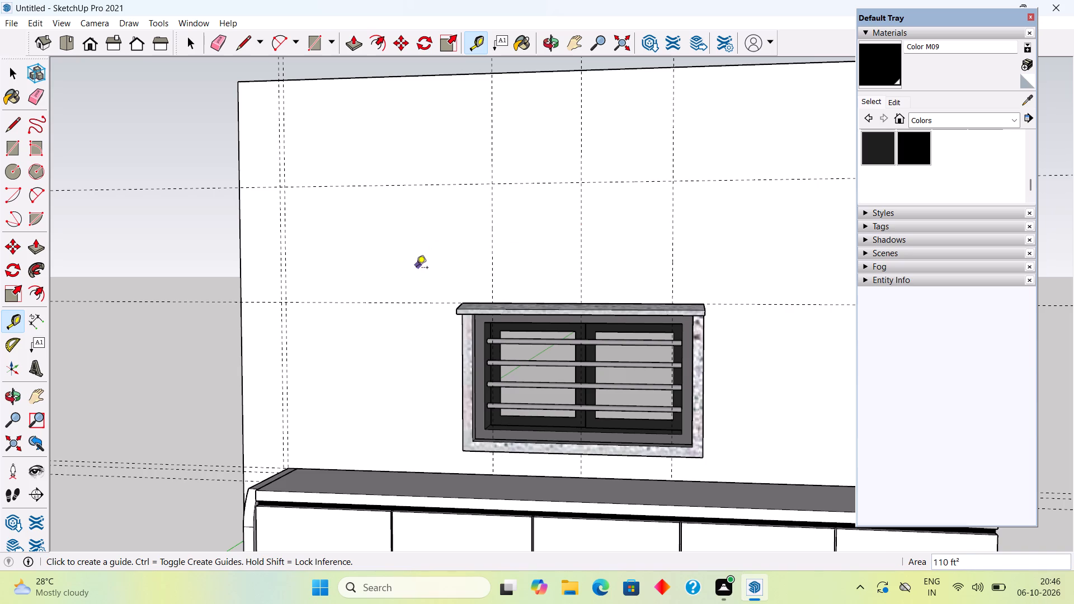
# Place a horizontal guide 4" above the guide running along the window lintel's top edge.
pyautogui.click(377, 304)
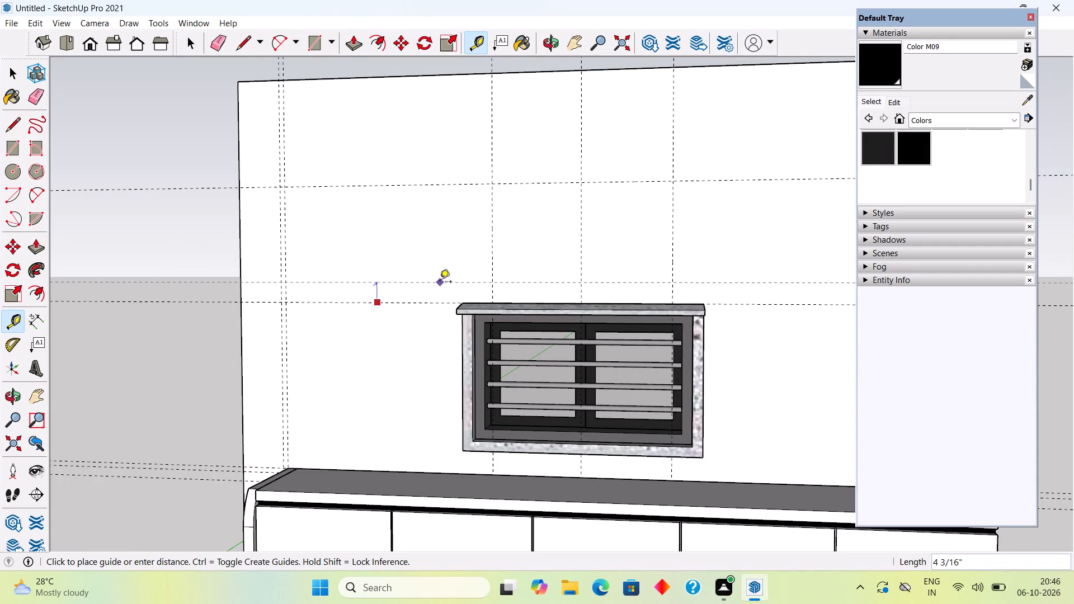
pyautogui.write('4"')
pyautogui.press('Return')
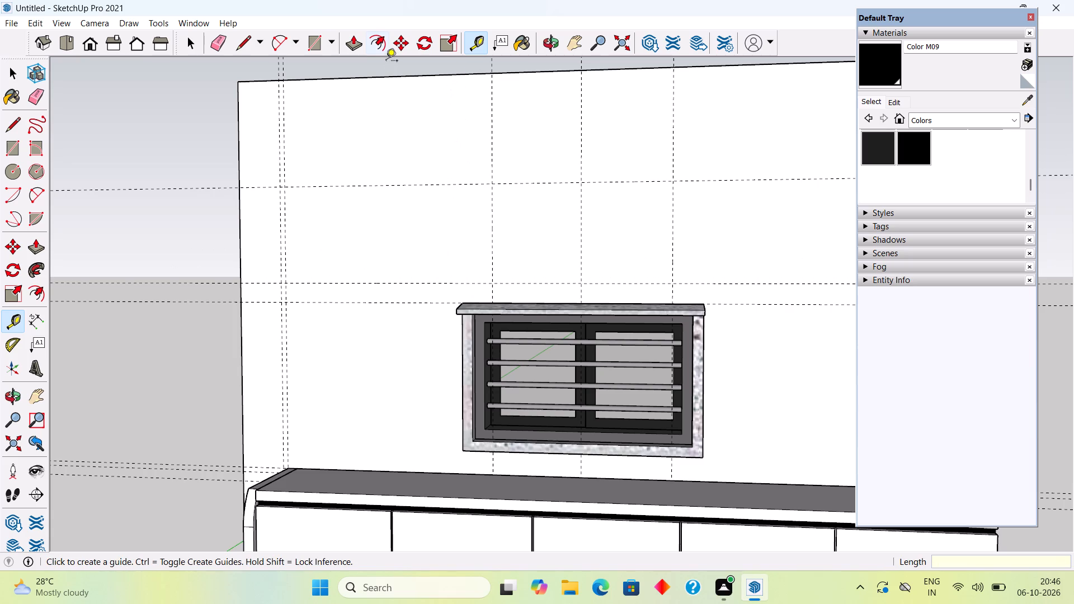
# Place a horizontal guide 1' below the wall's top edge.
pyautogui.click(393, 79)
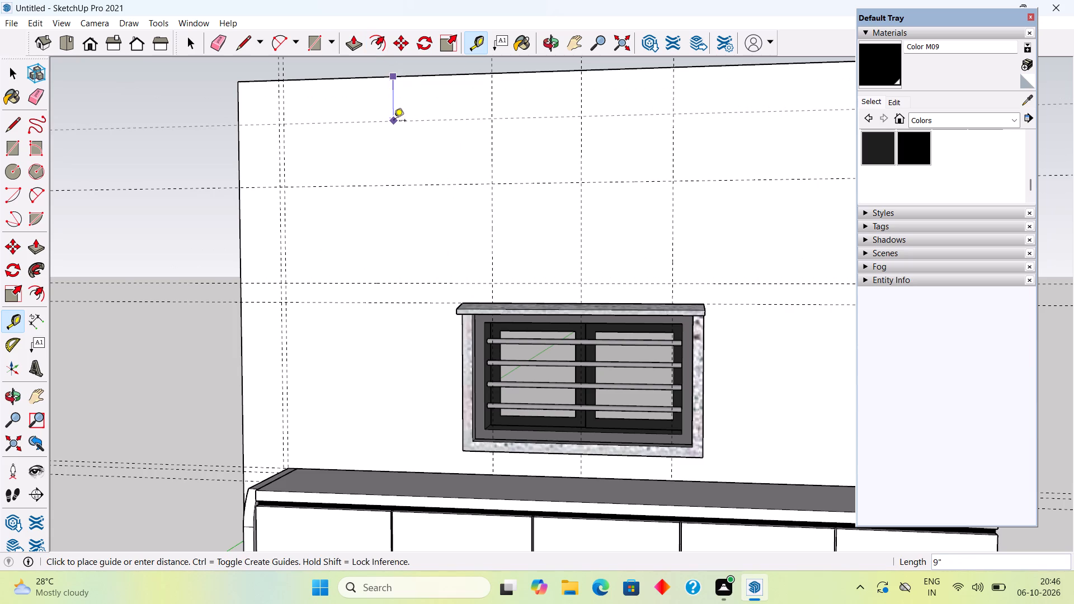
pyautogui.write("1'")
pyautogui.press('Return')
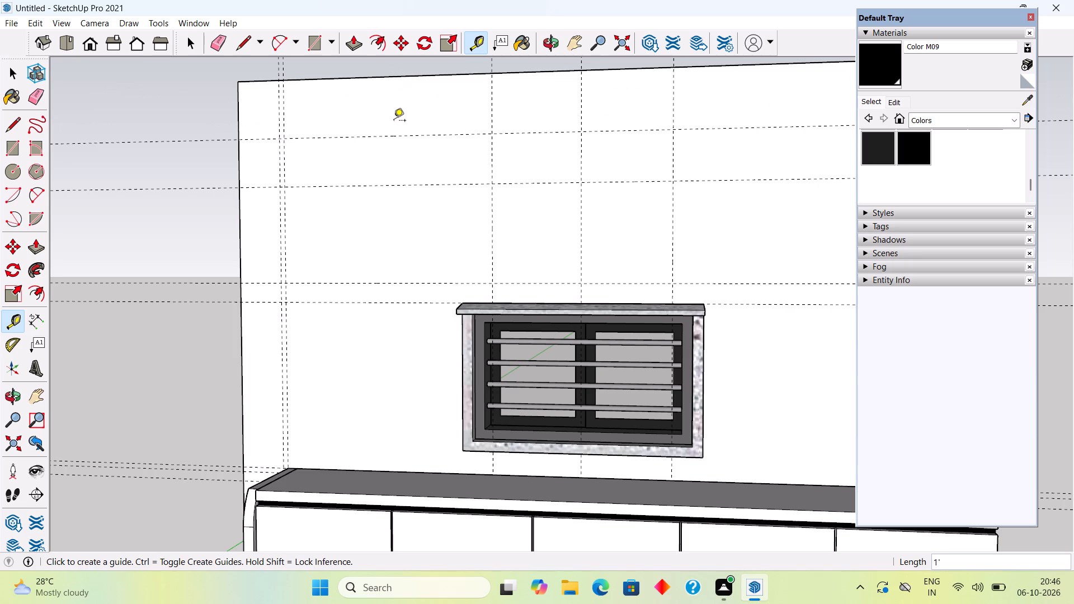
# Delete the horizontal guide running along the window lintel's top edge.
pyautogui.press('space')
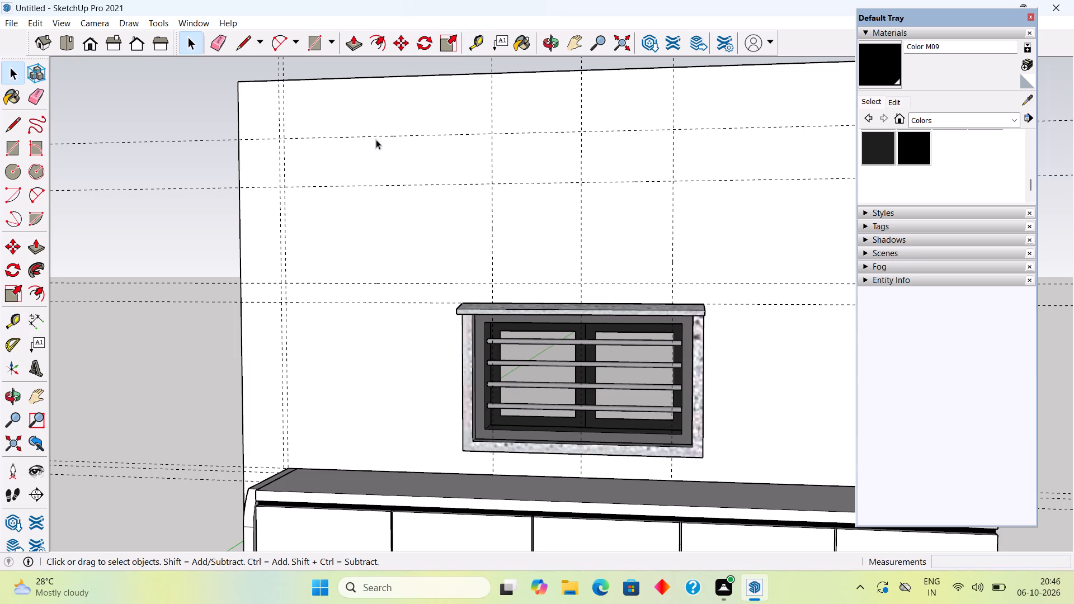
pyautogui.click(224, 301)
pyautogui.press('Delete')
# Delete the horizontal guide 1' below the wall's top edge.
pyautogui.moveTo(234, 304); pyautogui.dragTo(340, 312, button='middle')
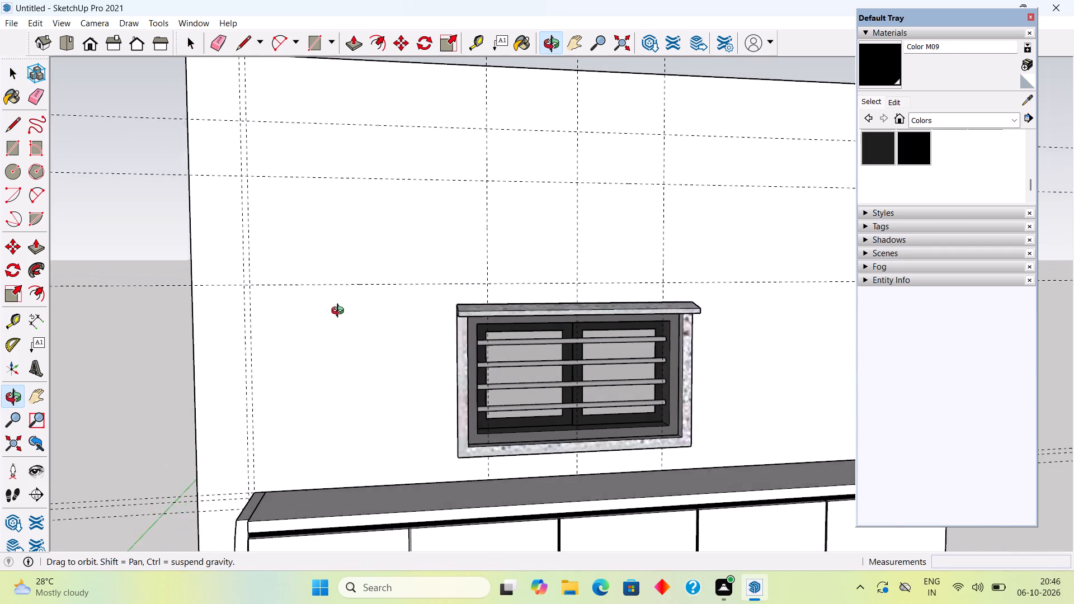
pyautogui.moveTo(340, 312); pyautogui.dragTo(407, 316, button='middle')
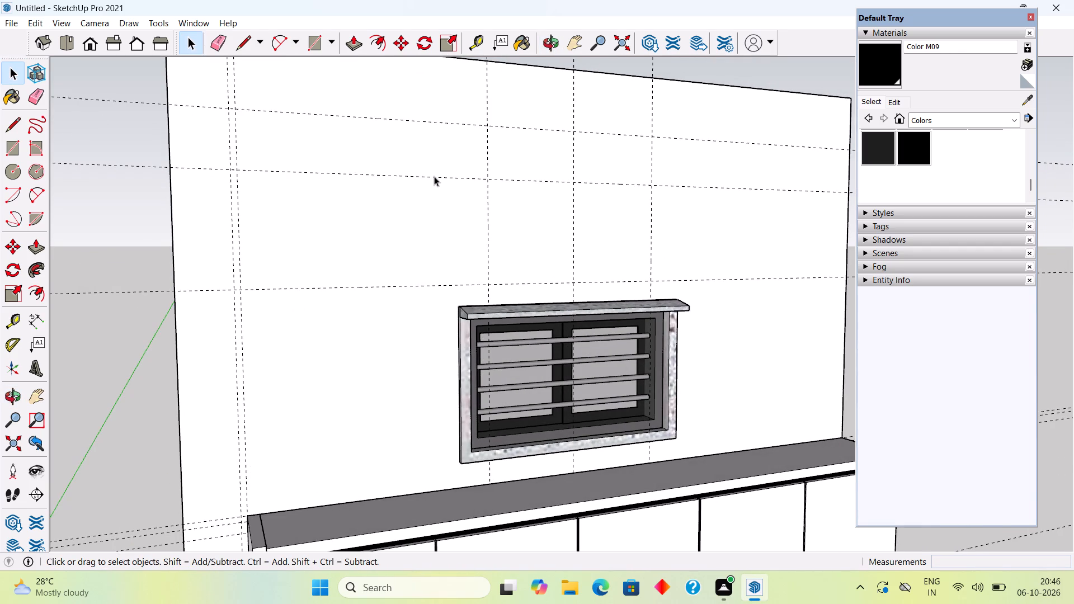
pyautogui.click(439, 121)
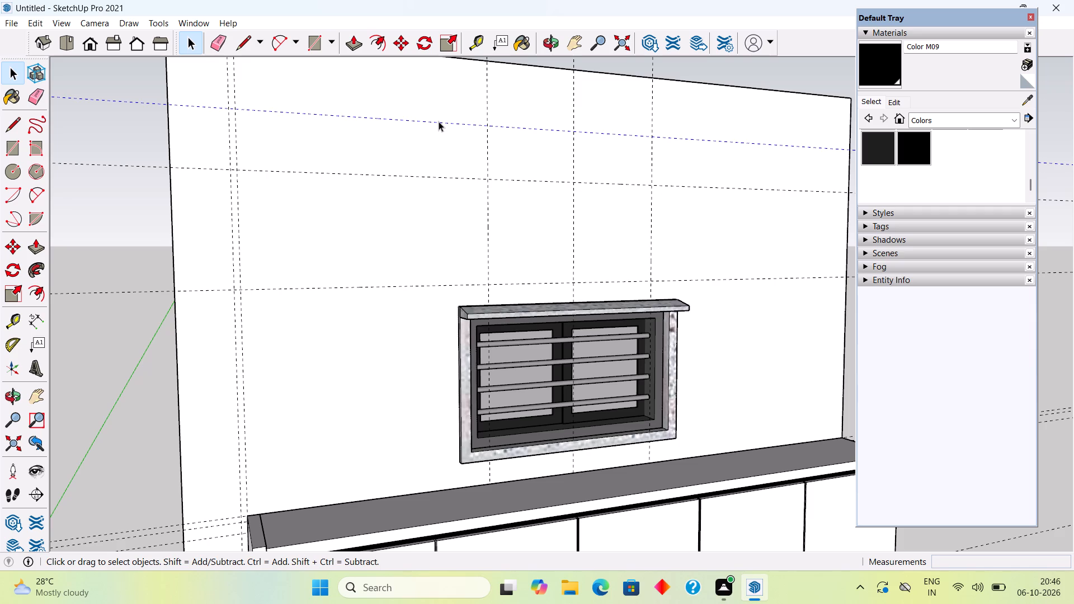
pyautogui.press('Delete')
# Place a horizontal guide 6" below the wall's top edge.
pyautogui.scroll(-3, 439, 121)
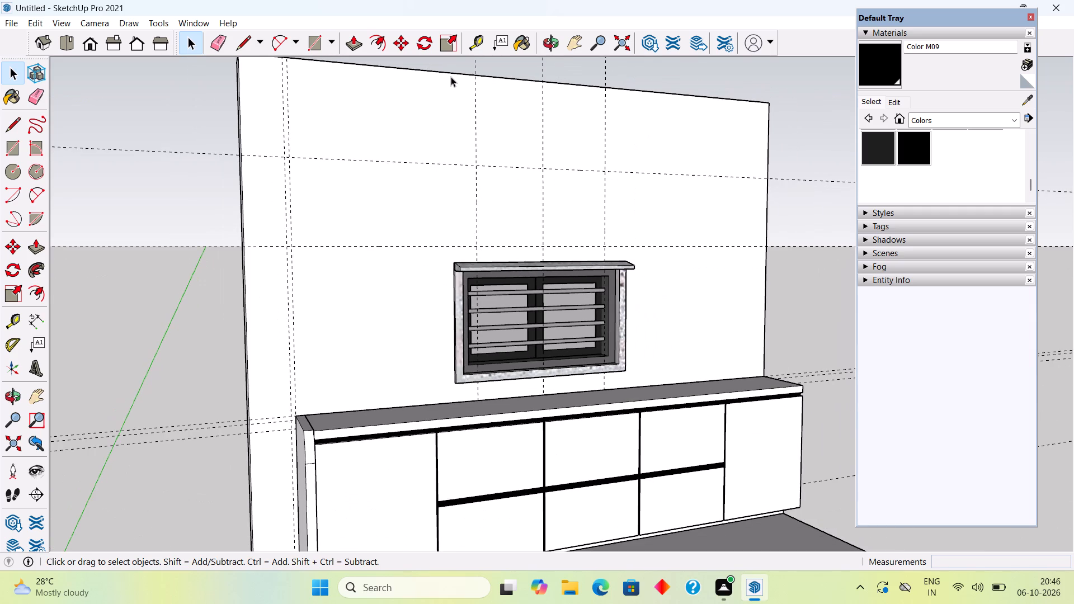
pyautogui.press('t')
pyautogui.click(446, 73)
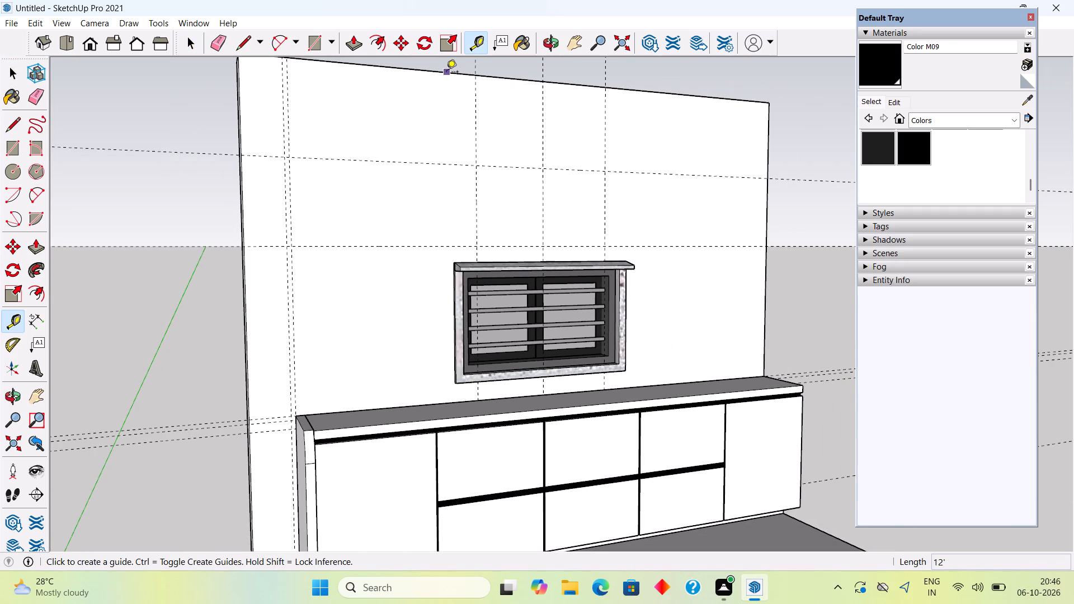
pyautogui.write('6"')
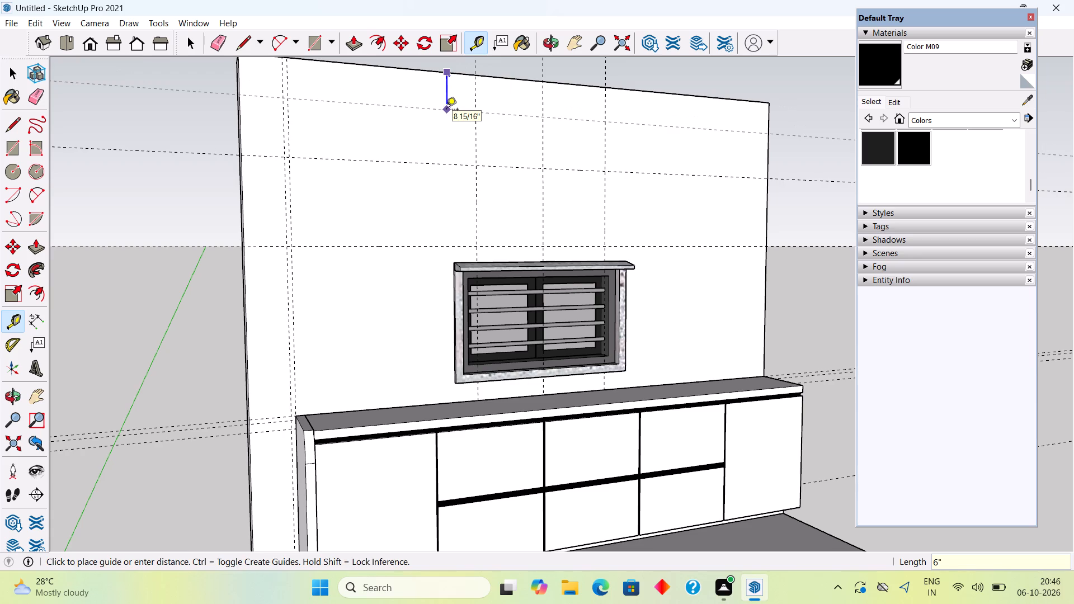
pyautogui.press('Return')
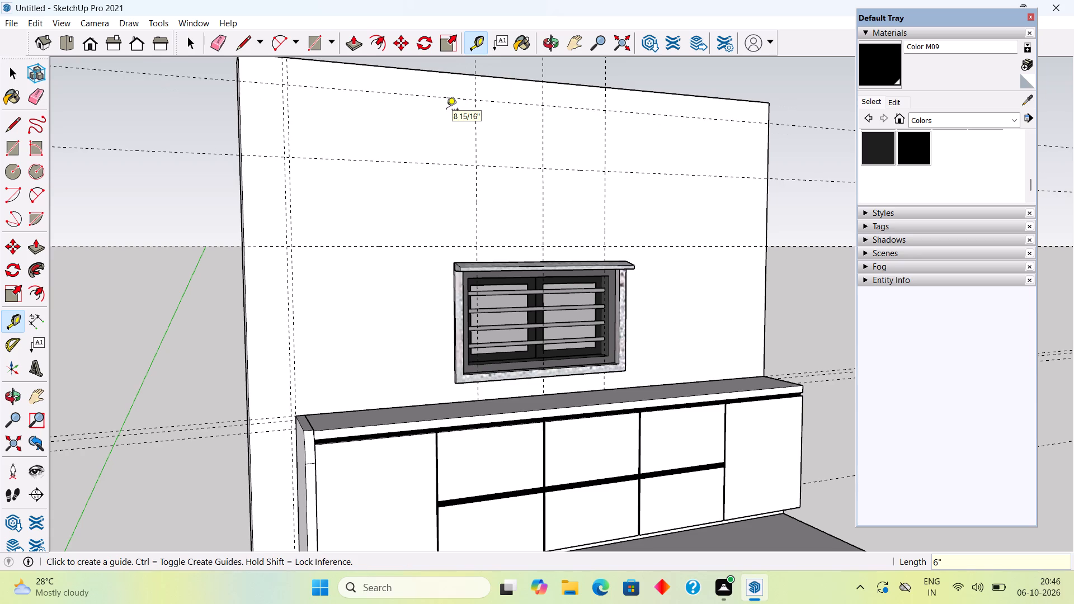
# Place a horizontal guide 1' below the uppermost horizontal guide on the wall.
pyautogui.click(423, 93)
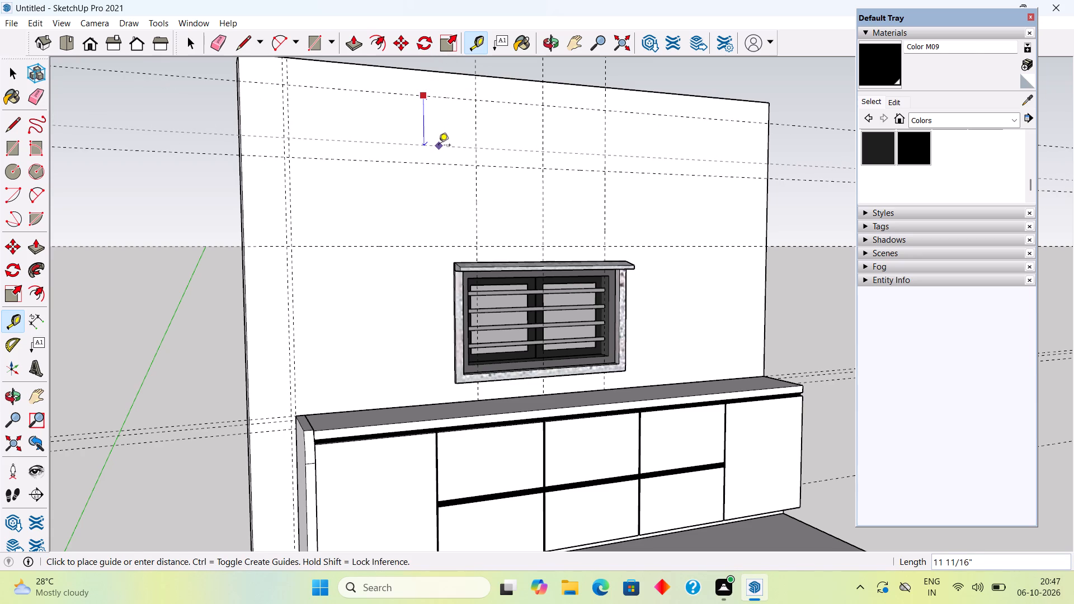
pyautogui.press('1')
pyautogui.press("'")
pyautogui.press('Return')
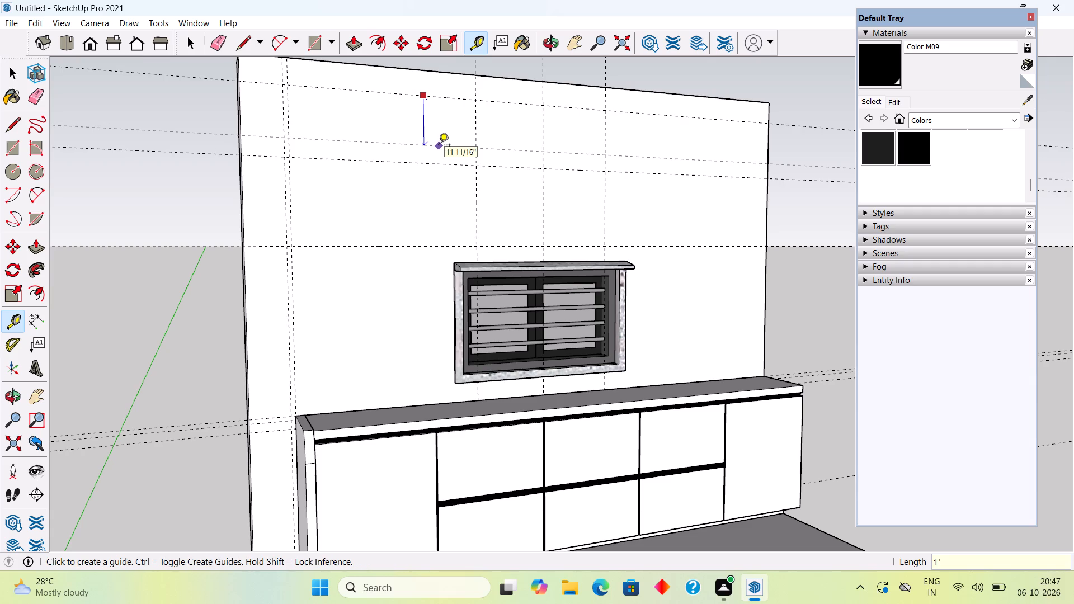
# Delete the older horizontal guide just below the one placed 1' under the uppermost guide.
pyautogui.press('space')
pyautogui.click(151, 150)
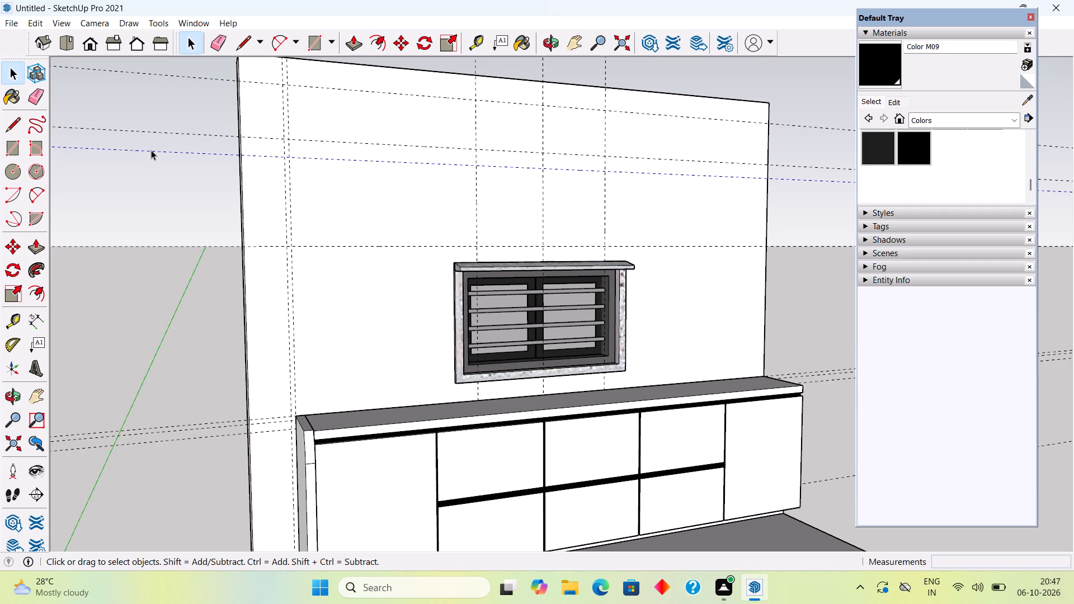
pyautogui.press('Delete')
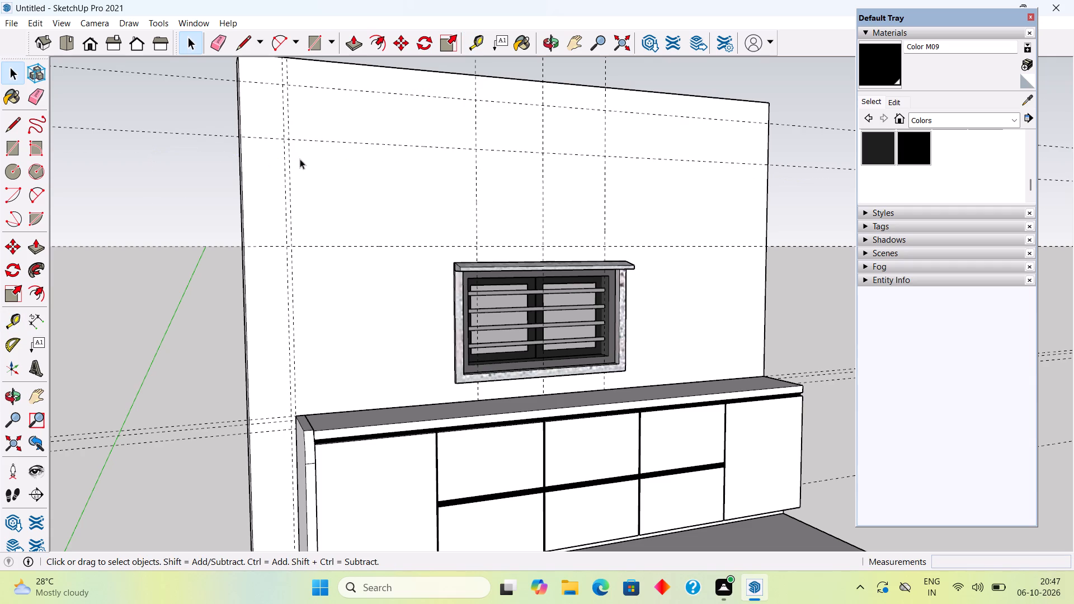
# Draw a 3' 8" by 2' rectangle on the wall between the inner left guide and the guide left of the window's centre guide.
pyautogui.moveTo(299, 160); pyautogui.dragTo(186, 201, button='middle')
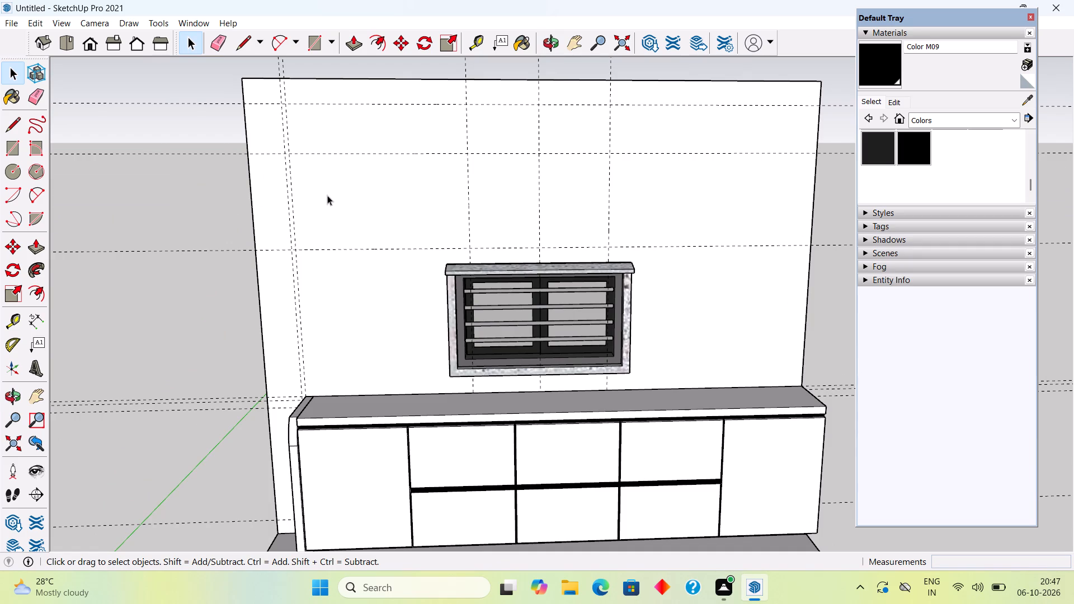
pyautogui.press('r')
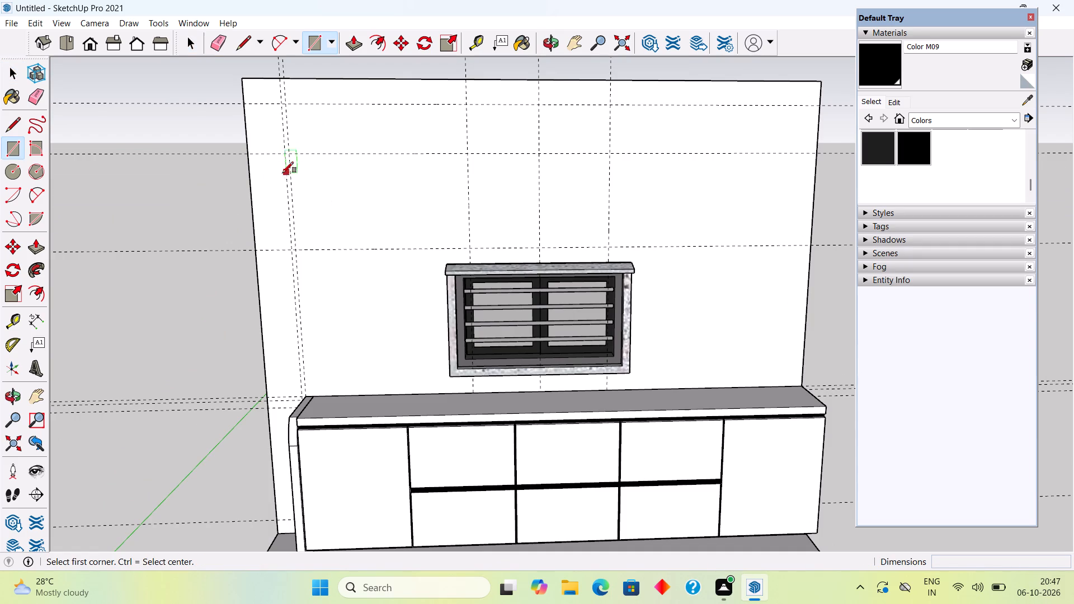
pyautogui.click(290, 155)
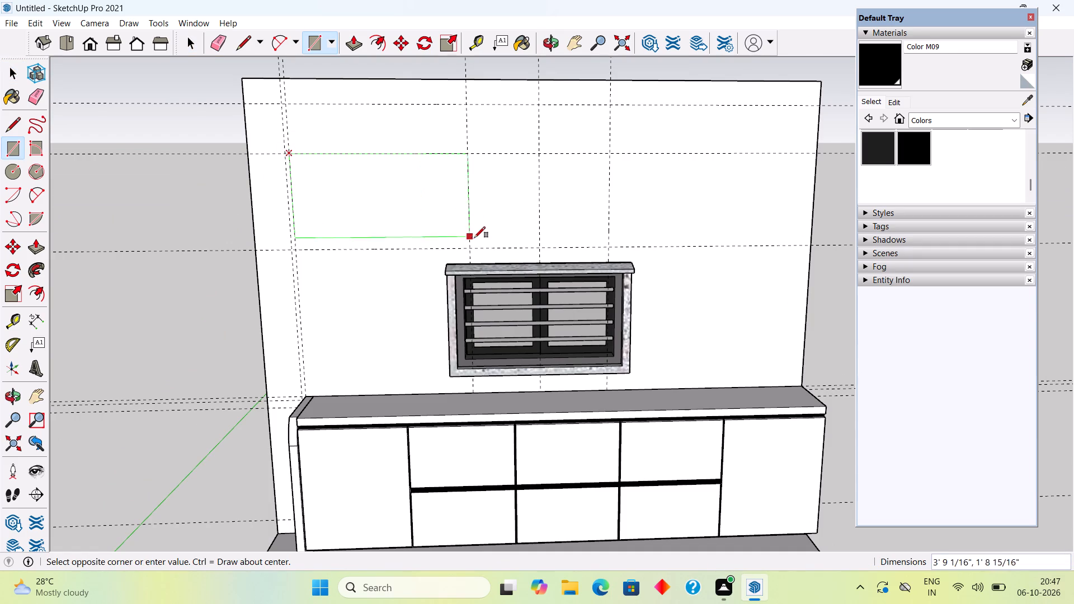
pyautogui.click(470, 247)
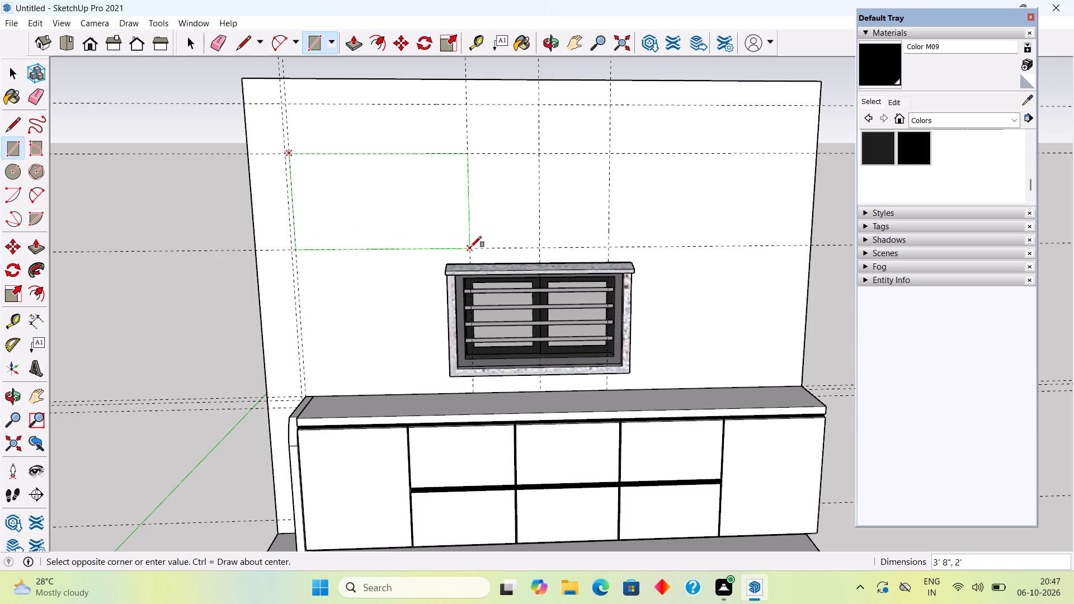
pyautogui.press('space')
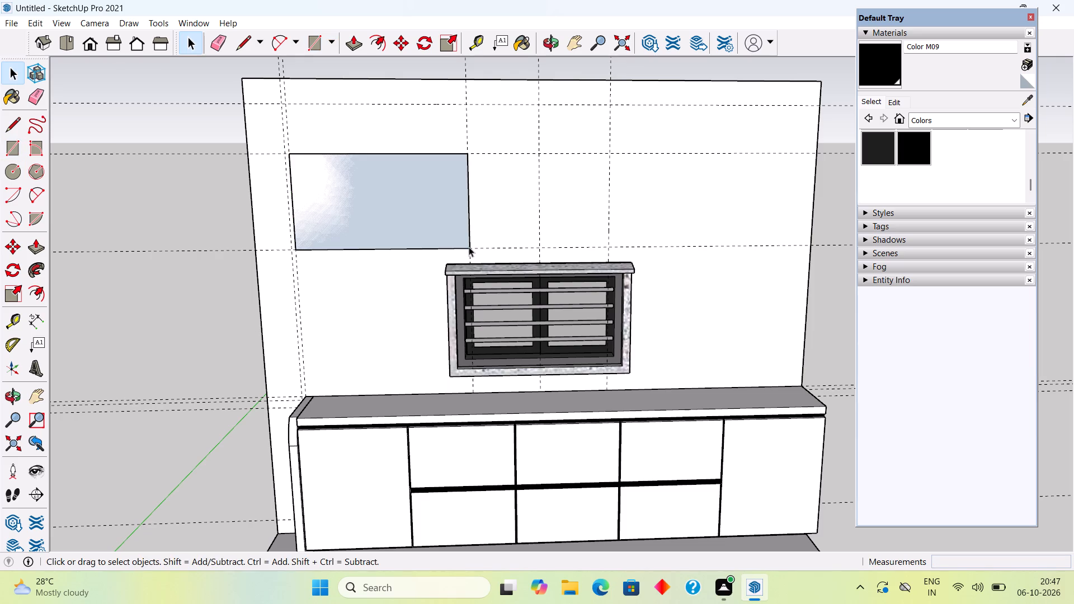
# Offset the upper cabinet rectangle's outline 2" inward.
pyautogui.press('f')
pyautogui.click(380, 243)
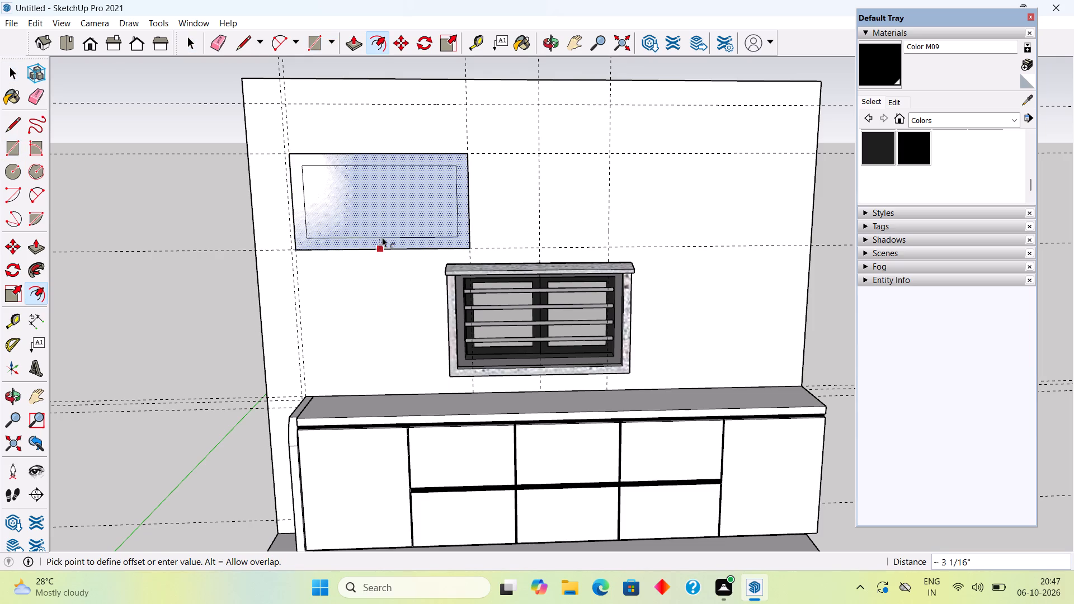
pyautogui.write('2"')
pyautogui.press('Return')
pyautogui.press('space')
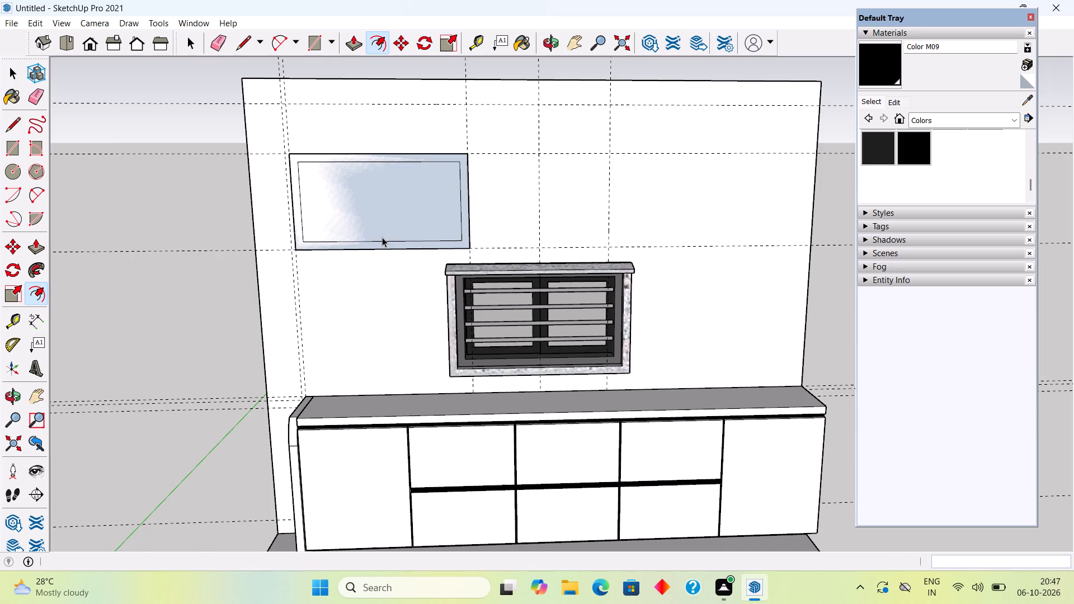
# Draw a 1' 8" vertical dividing line across the inner rectangle, slightly right of its middle.
pyautogui.press('l')
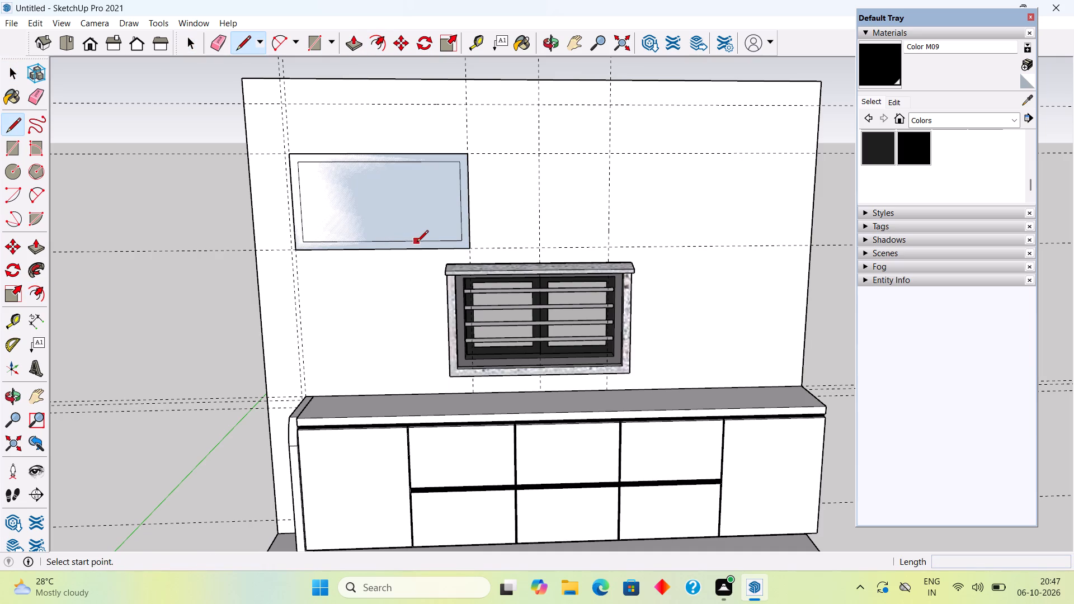
pyautogui.click(398, 242)
pyautogui.click(395, 164)
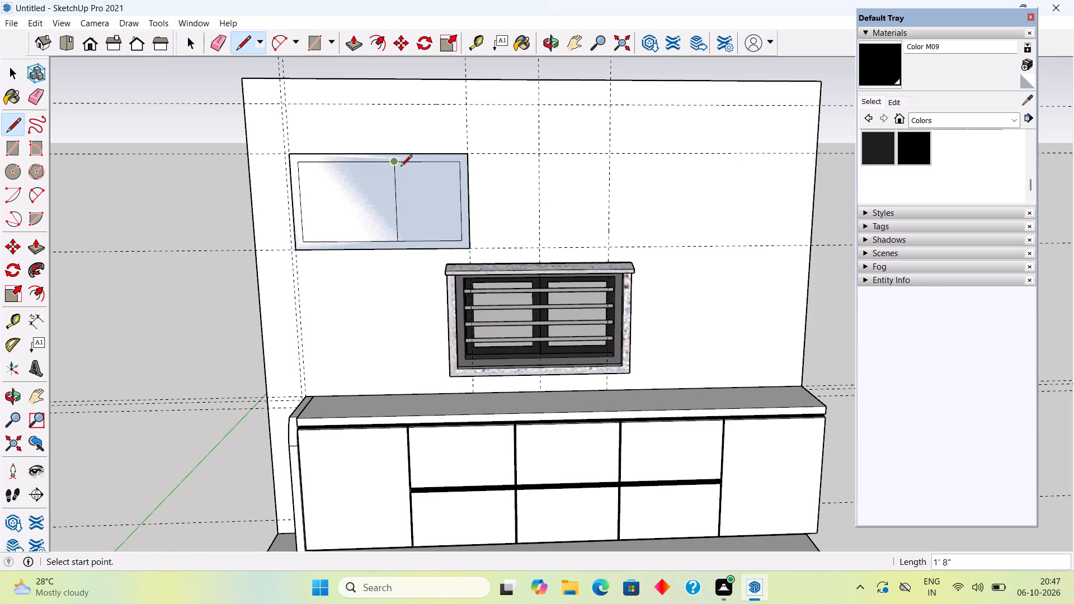
# Place a vertical guide 2" to the right of the inner rectangle's dividing line.
pyautogui.scroll(2, 407, 243)
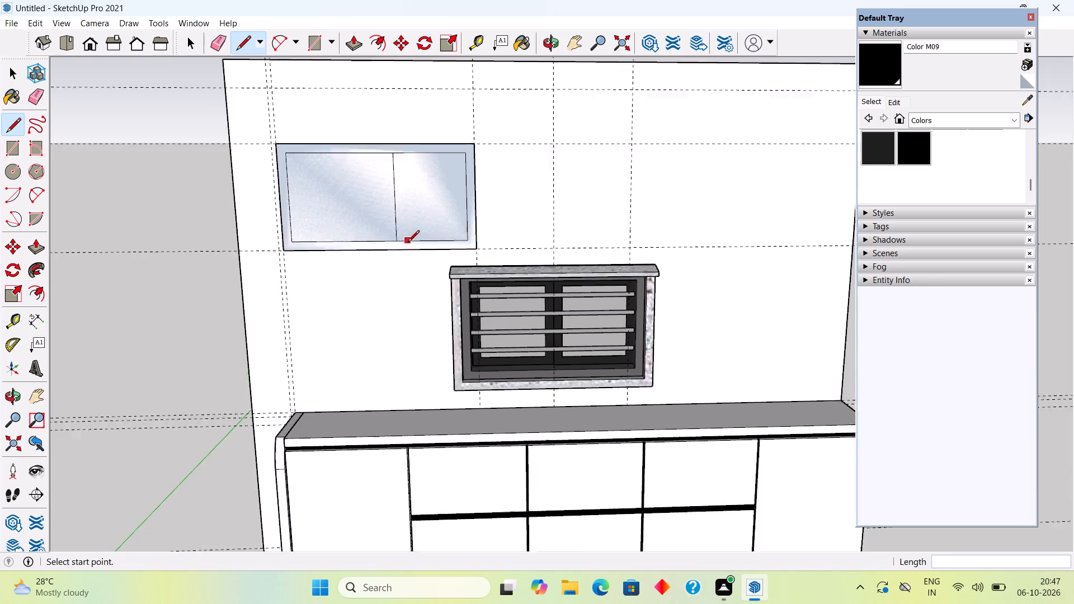
pyautogui.scroll(6, 408, 243)
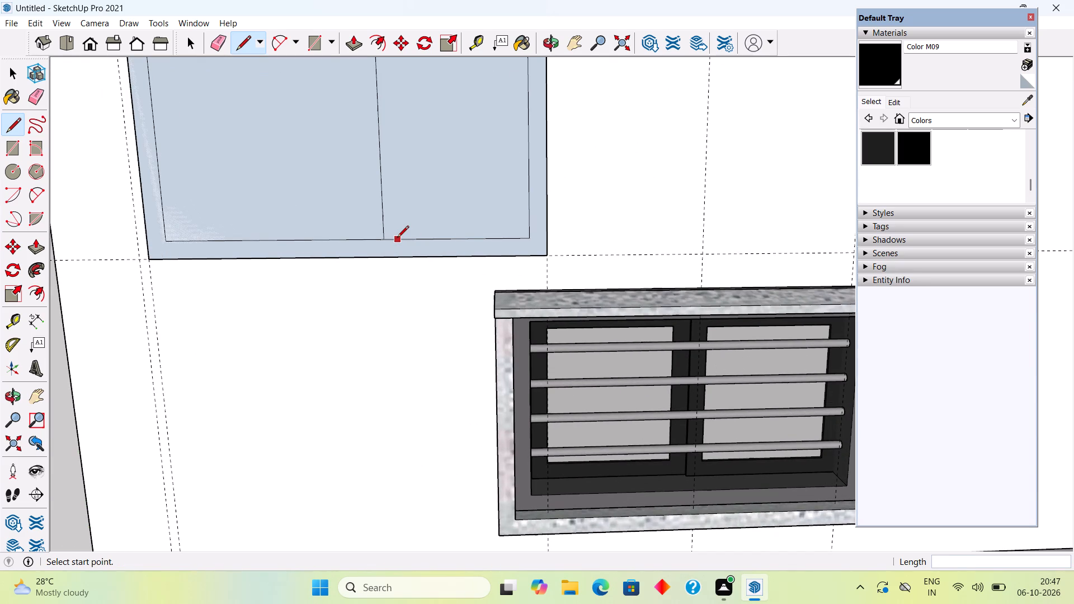
pyautogui.press('space')
pyautogui.press('t')
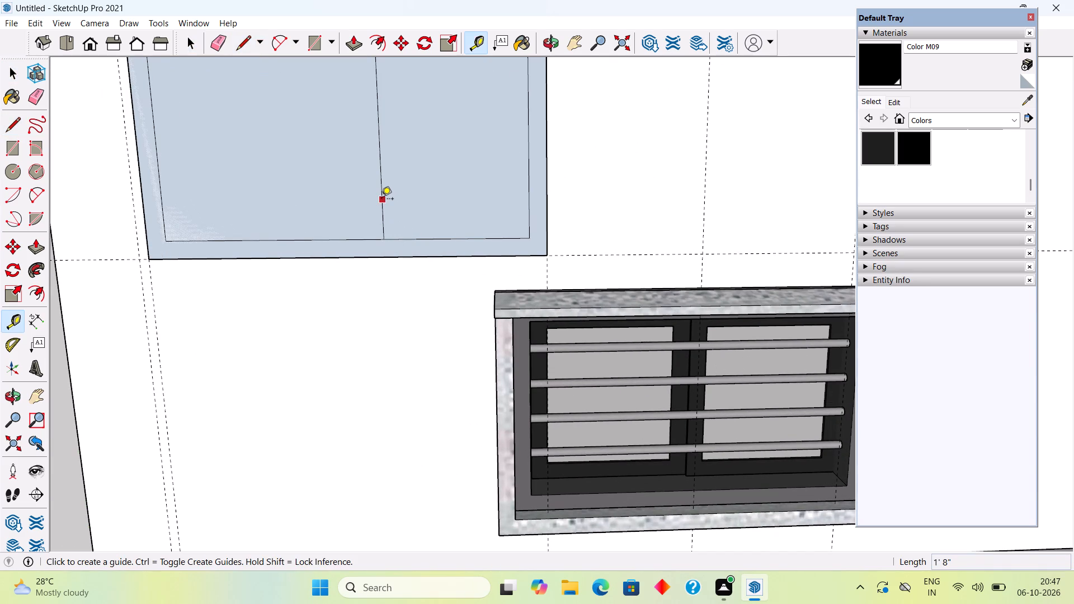
pyautogui.click(381, 200)
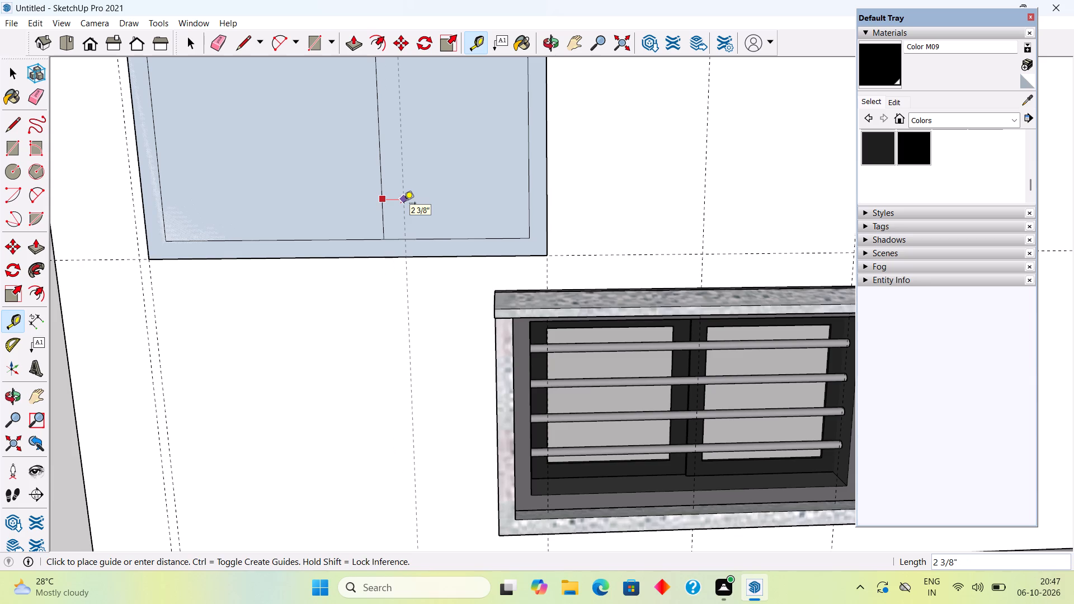
pyautogui.press('2')
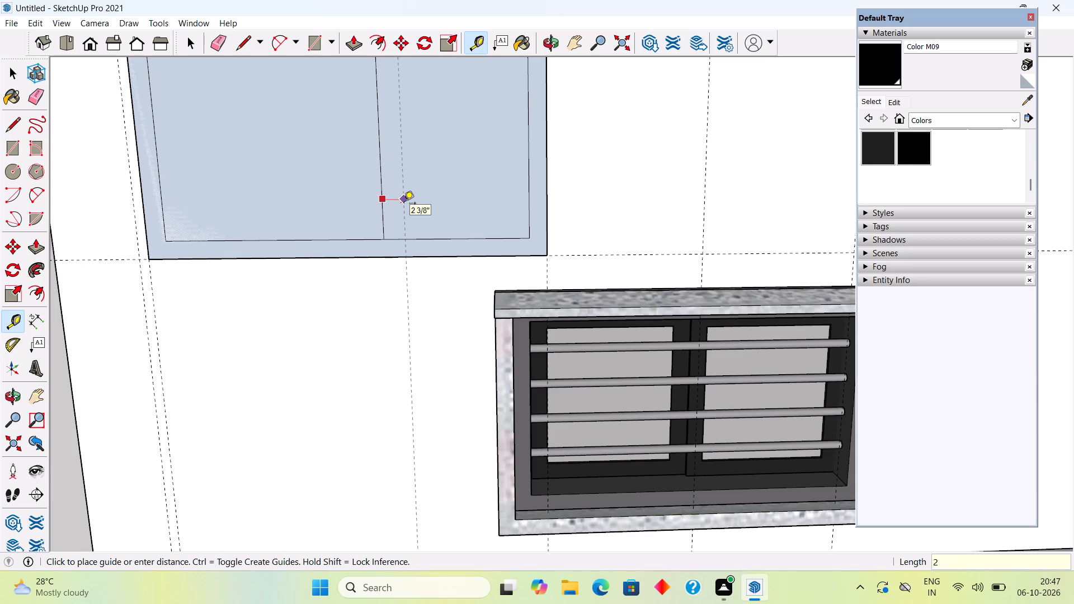
pyautogui.hotkey('shift', '"')
pyautogui.press('Return')
pyautogui.press('space')
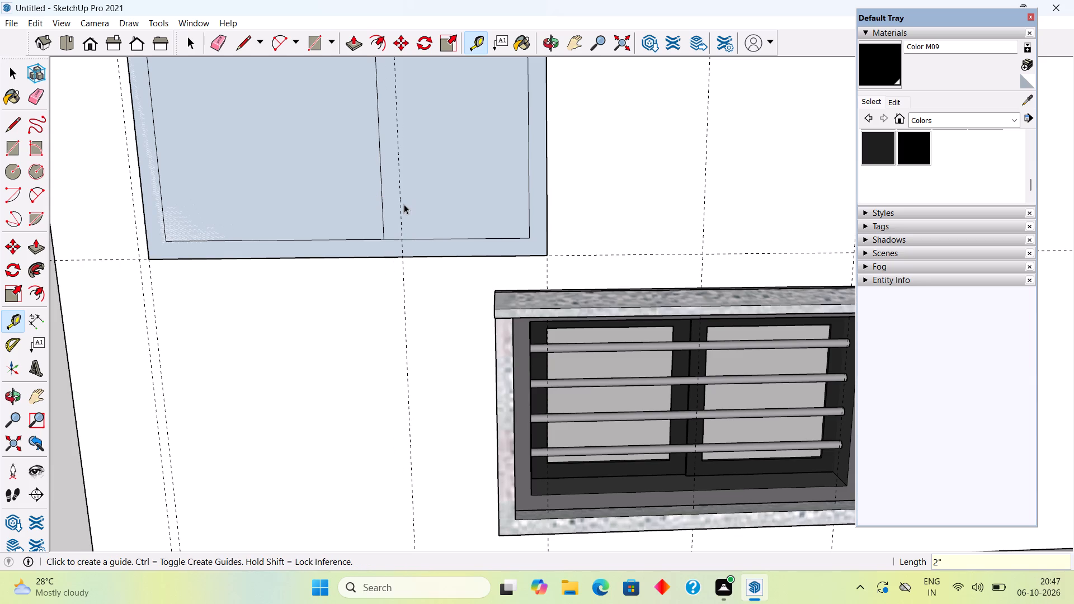
# Draw a vertical line across the inner rectangle along the guide beside the existing dividing line.
pyautogui.press('l')
pyautogui.click(404, 239)
pyautogui.scroll(-5, 404, 239)
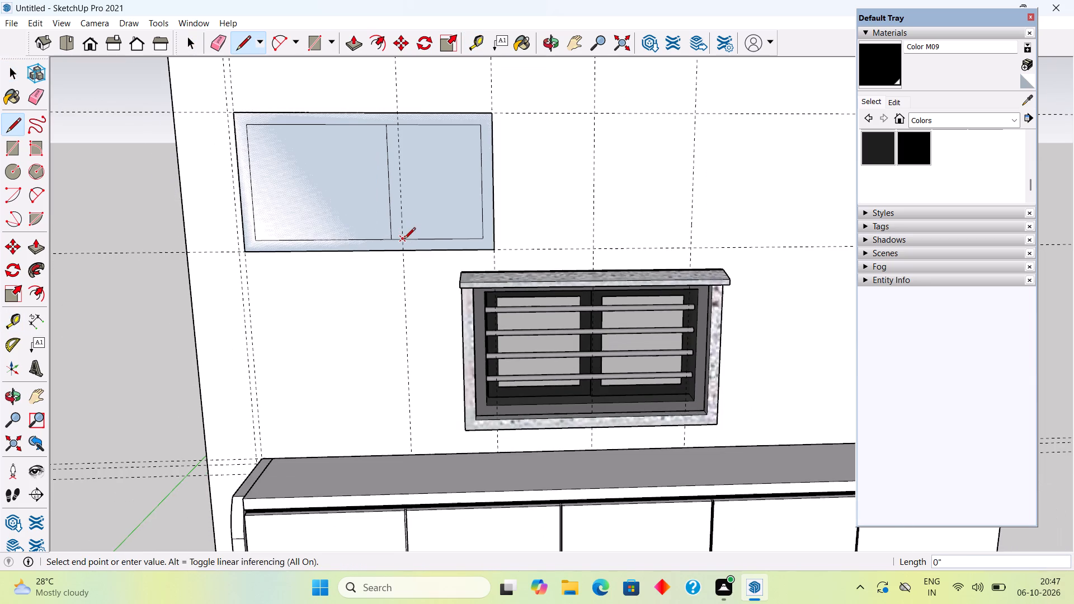
pyautogui.click(397, 126)
pyautogui.press('space')
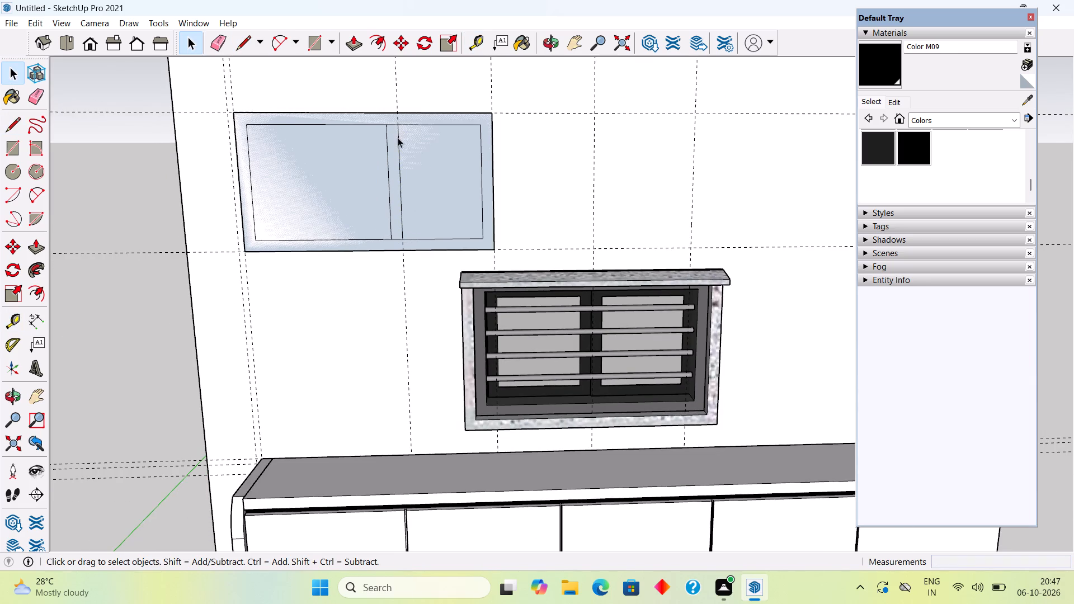
# Erase the short top and bottom edges between the two dividing lines so the divider joins the frame.
pyautogui.write('RE')
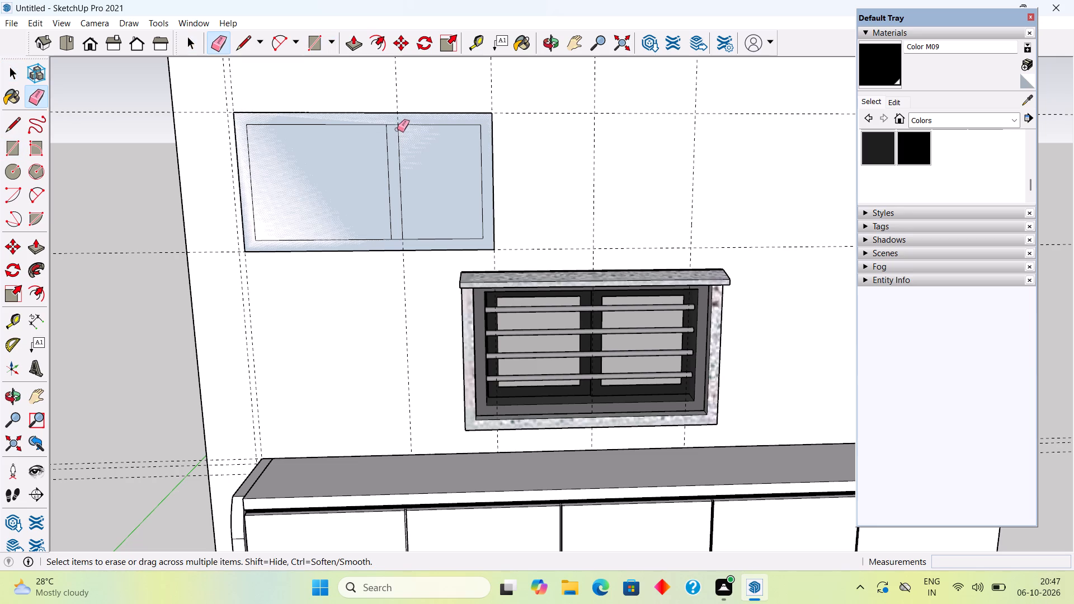
pyautogui.click(394, 125)
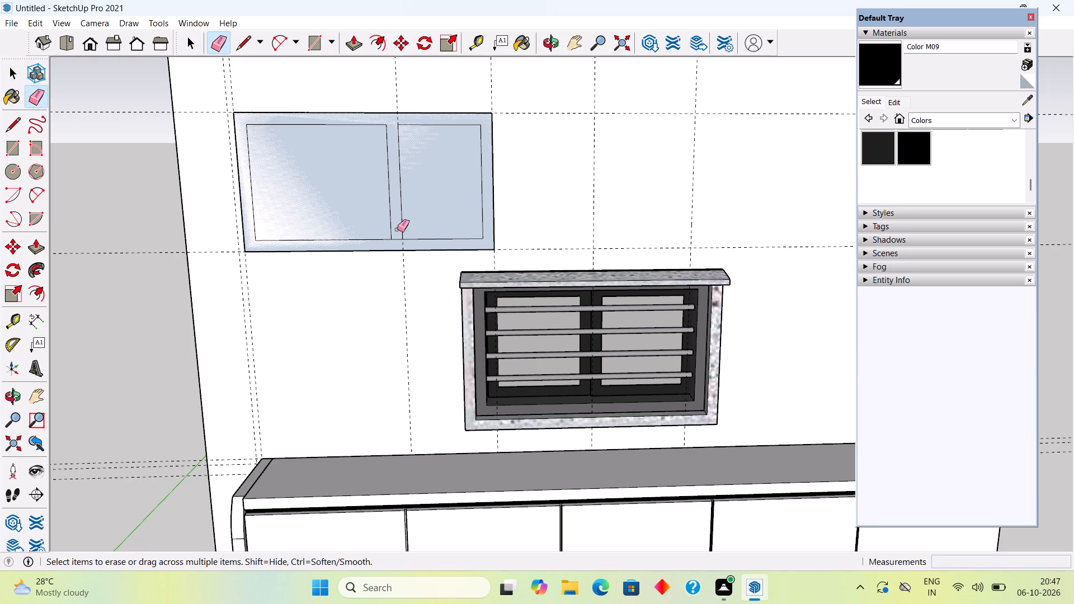
pyautogui.click(398, 238)
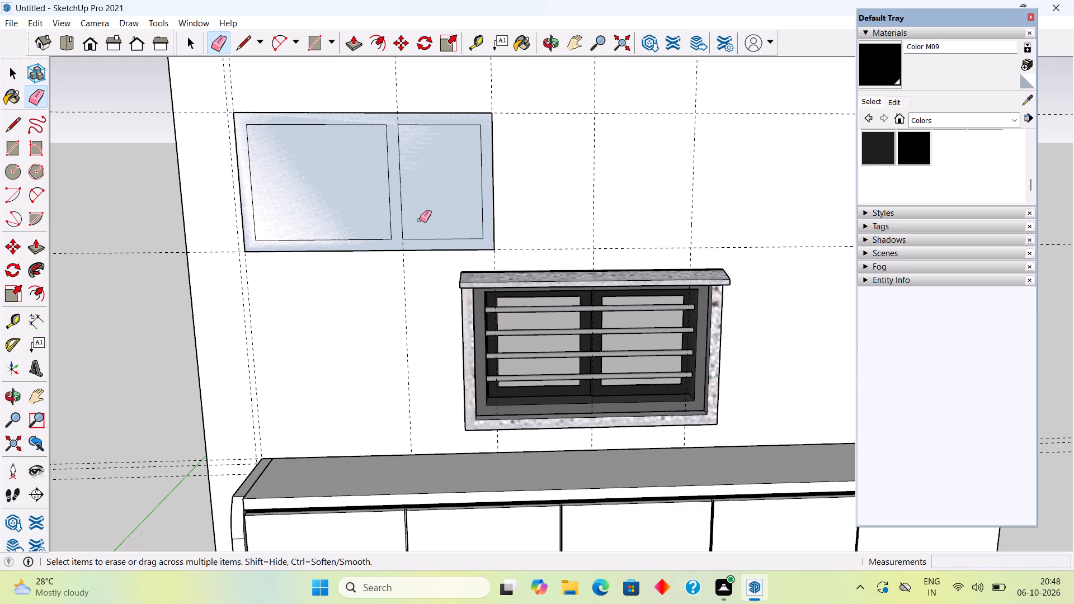
# Delete the two inner panel faces of the upper cabinet, leaving only the frame face.
pyautogui.press('space')
pyautogui.click(424, 215)
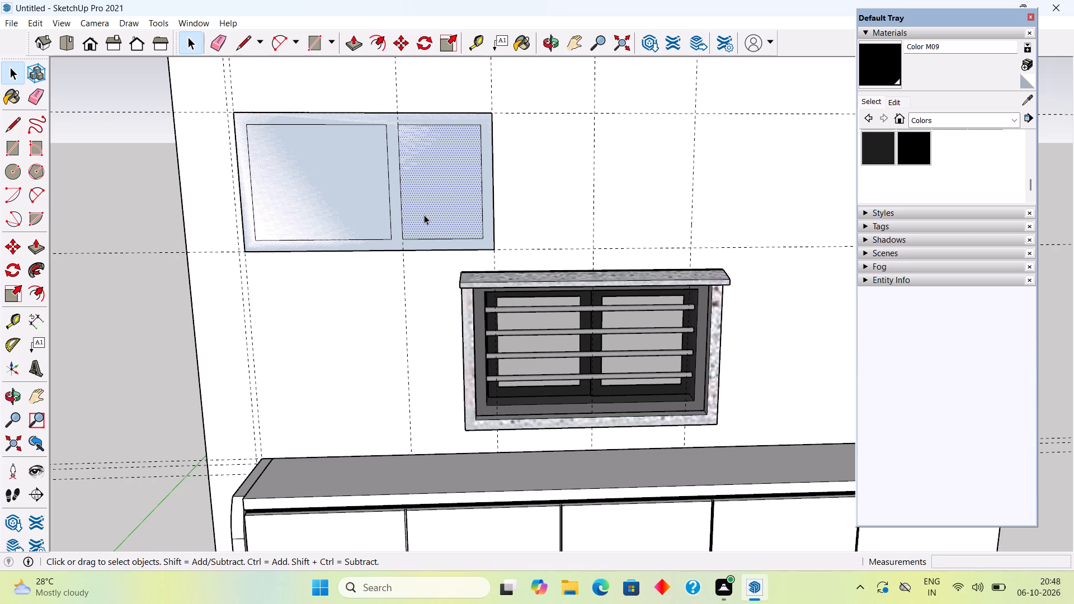
pyautogui.press('Delete')
pyautogui.click(371, 215)
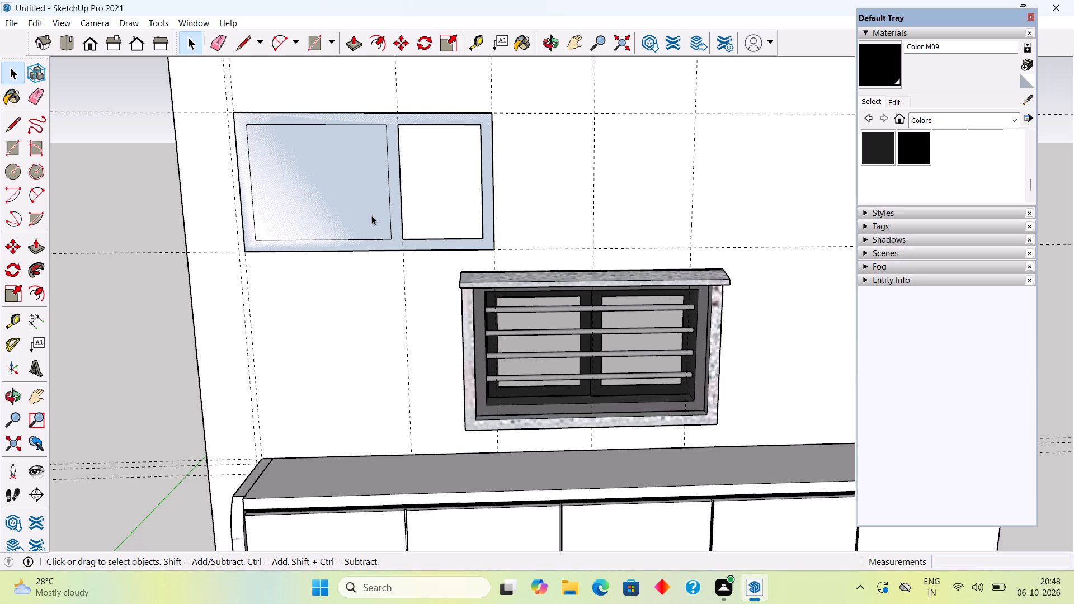
pyautogui.press('Delete')
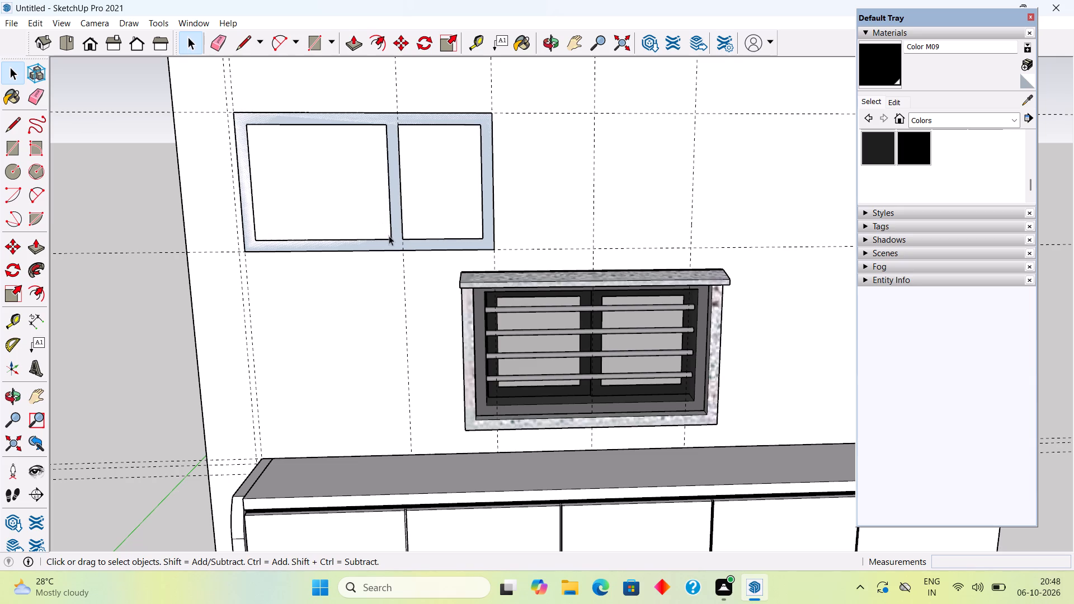
# Push/Pull the upper cabinet's frame face 1' 5" out from the wall.
pyautogui.press('p')
pyautogui.click(404, 239)
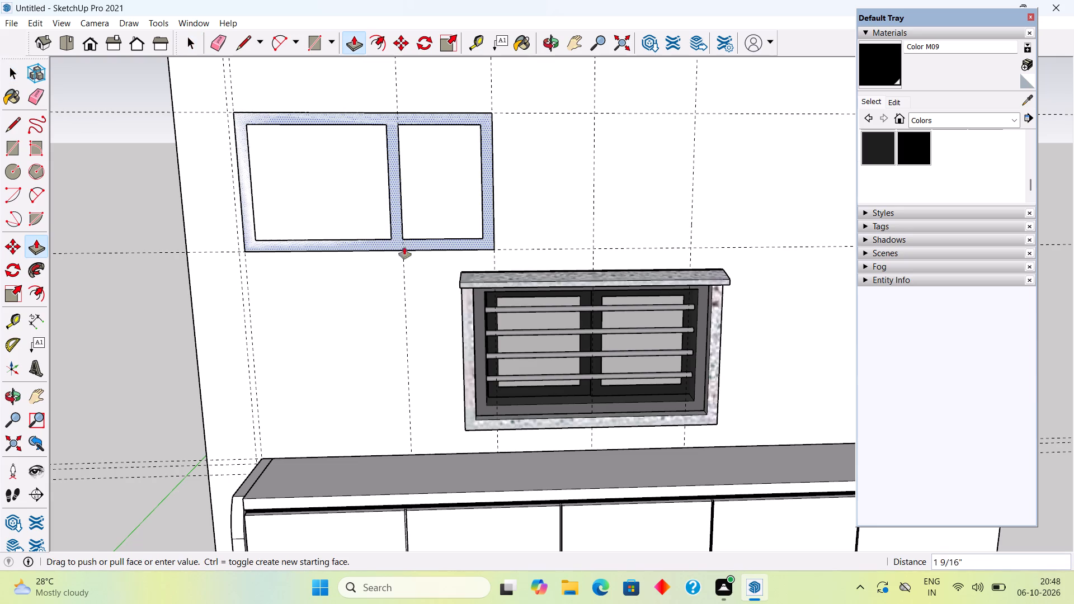
pyautogui.click(496, 526)
# Select the whole extruded upper cabinet frame and make it a group.
pyautogui.scroll(-5, 496, 526)
pyautogui.moveTo(569, 553); pyautogui.dragTo(369, 420, button='middle')
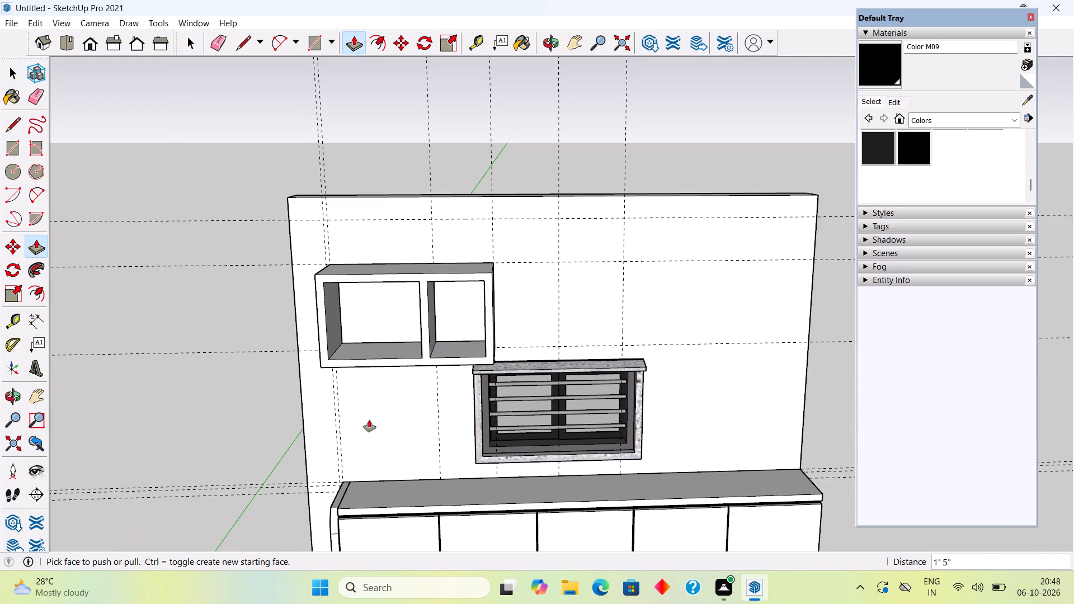
pyautogui.moveTo(369, 420); pyautogui.dragTo(366, 416, button='middle')
pyautogui.moveTo(579, 455); pyautogui.dragTo(228, 407, button='middle')
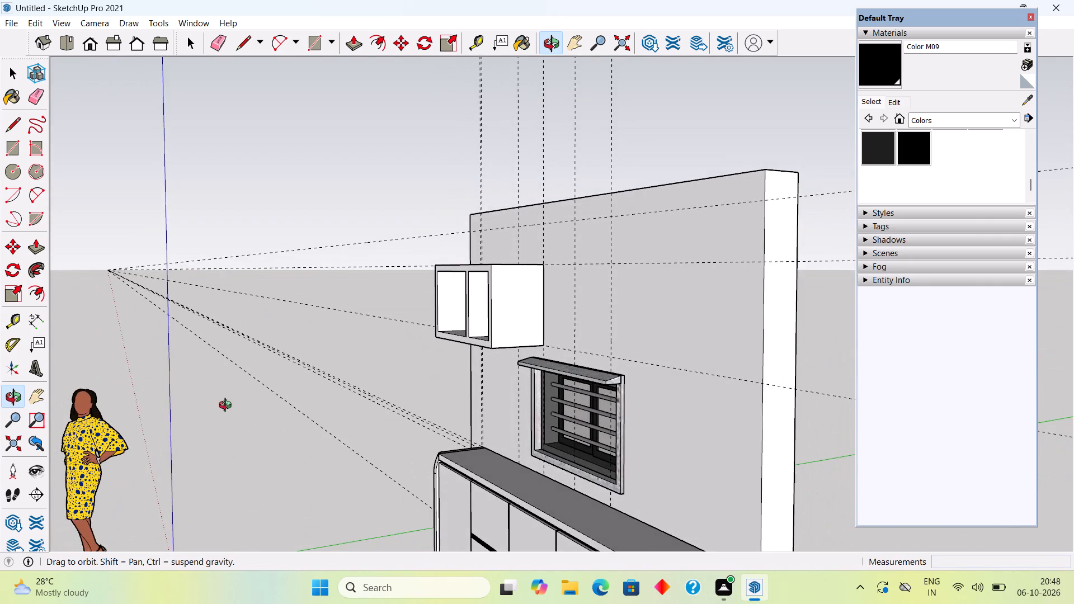
pyautogui.moveTo(228, 407); pyautogui.dragTo(244, 404, button='middle')
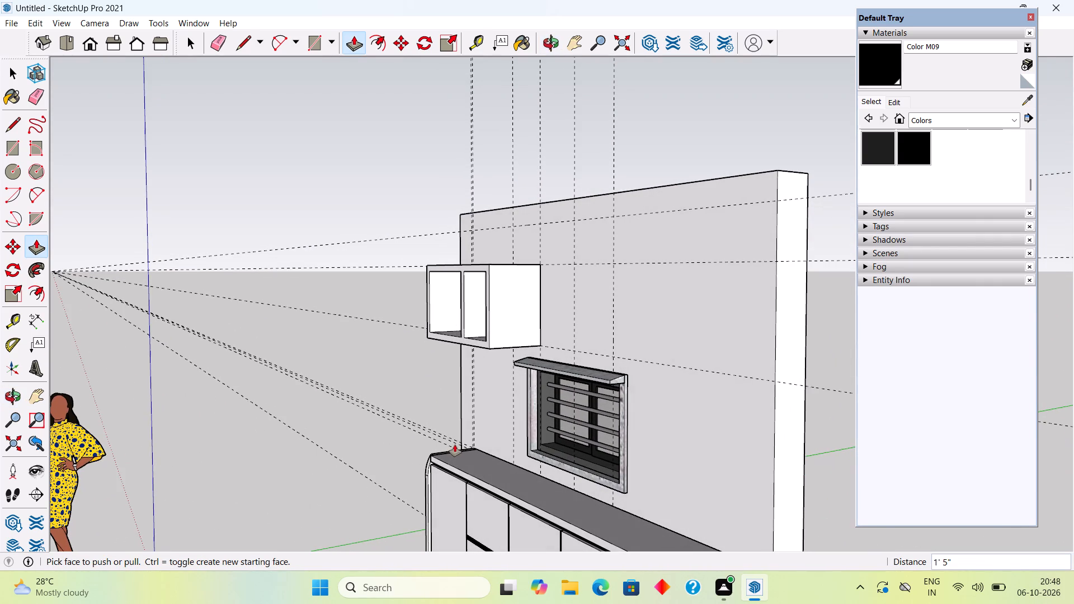
pyautogui.press('space')
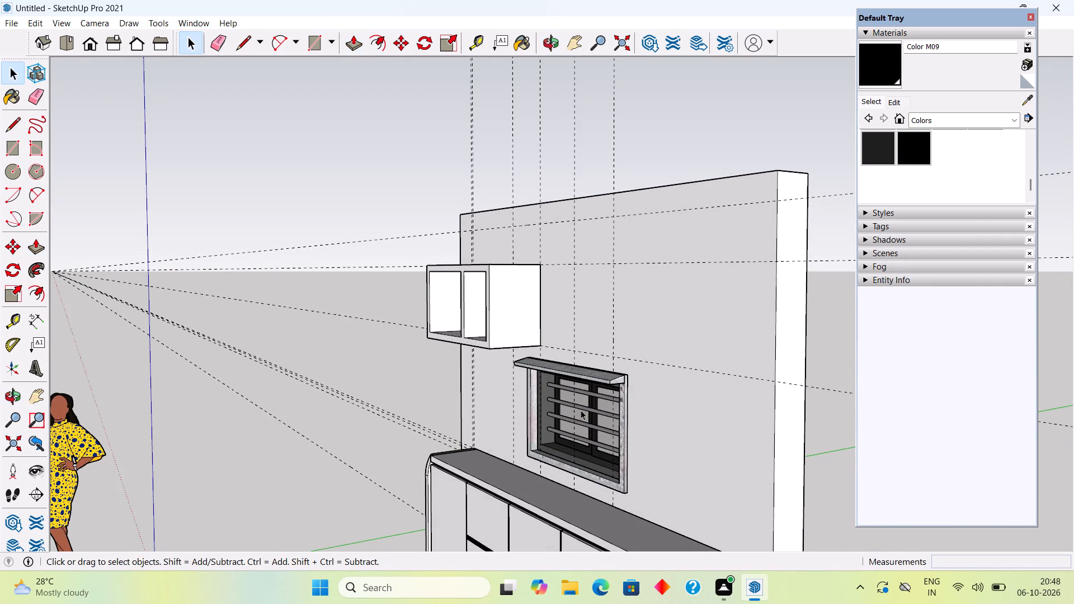
pyautogui.moveTo(522, 283); pyautogui.dragTo(720, 296, button='middle')
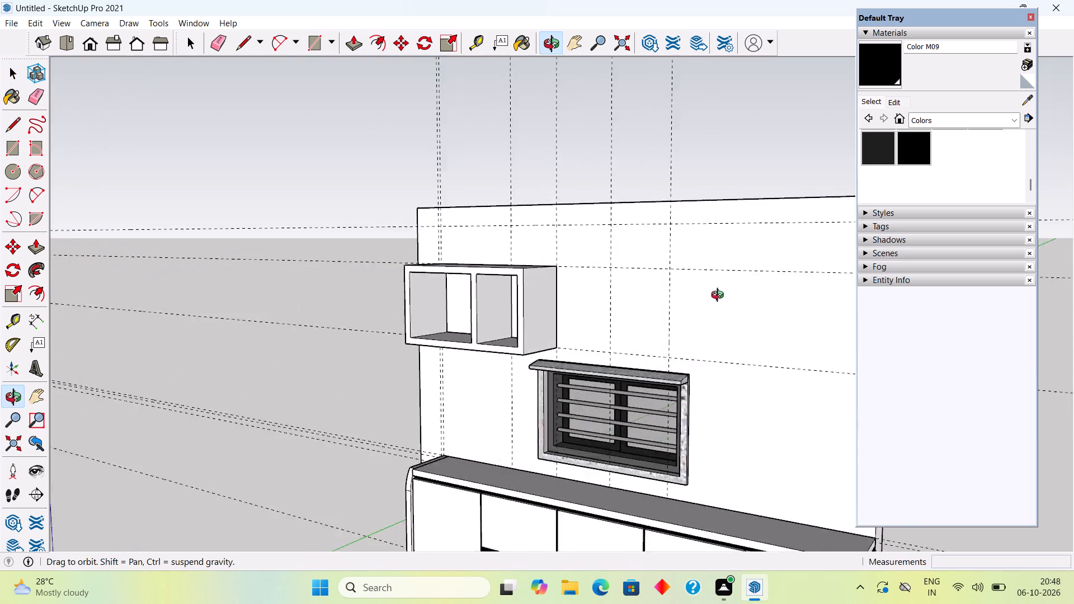
pyautogui.moveTo(720, 296); pyautogui.dragTo(871, 304, button='middle')
pyautogui.tripleClick(524, 350)
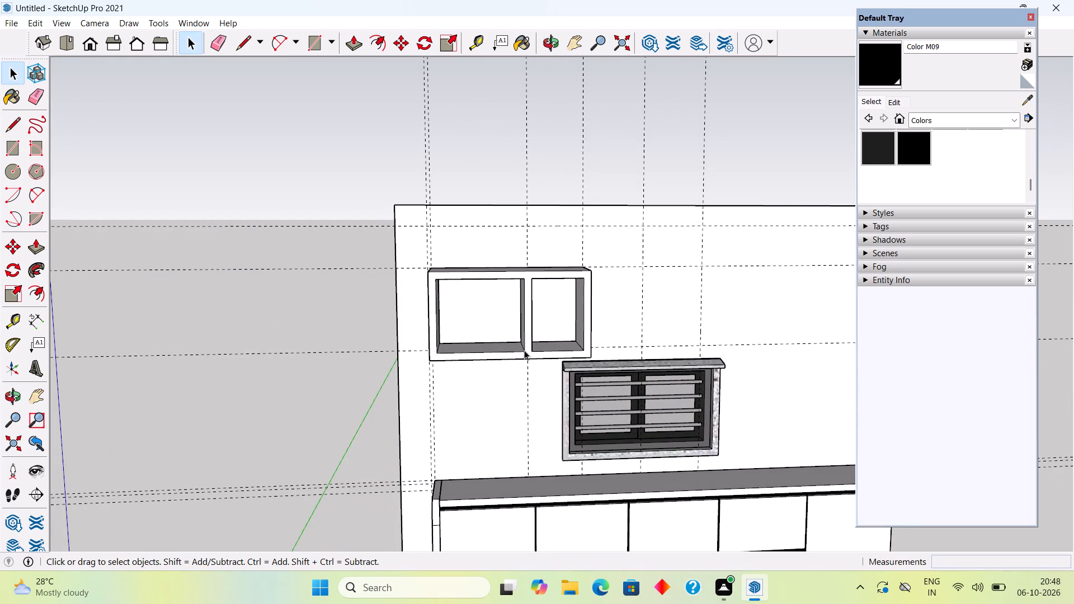
pyautogui.rightClick(524, 350)
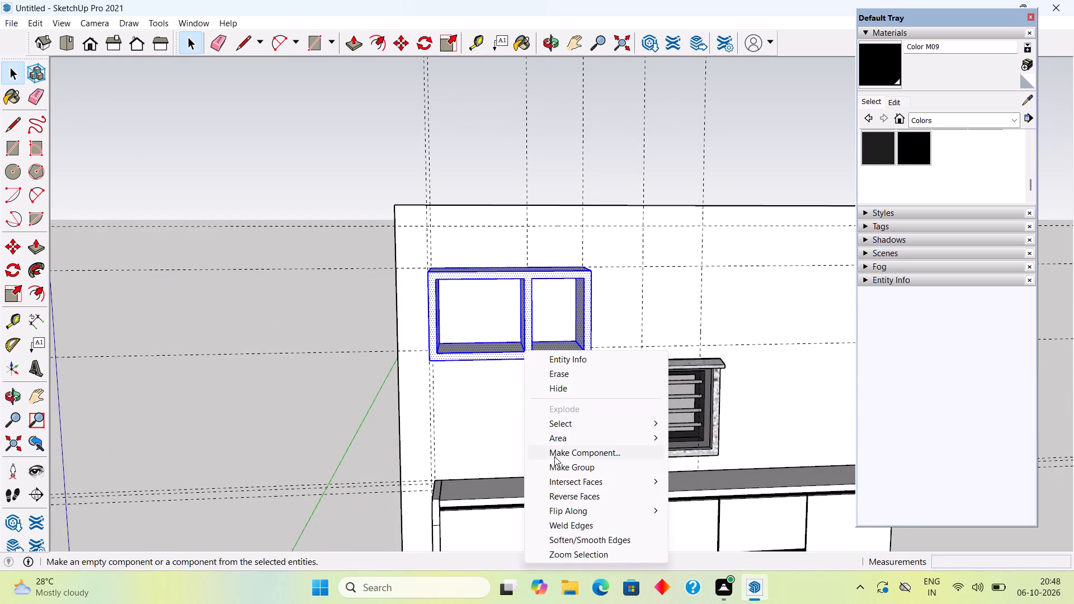
pyautogui.click(558, 465)
pyautogui.click(355, 364)
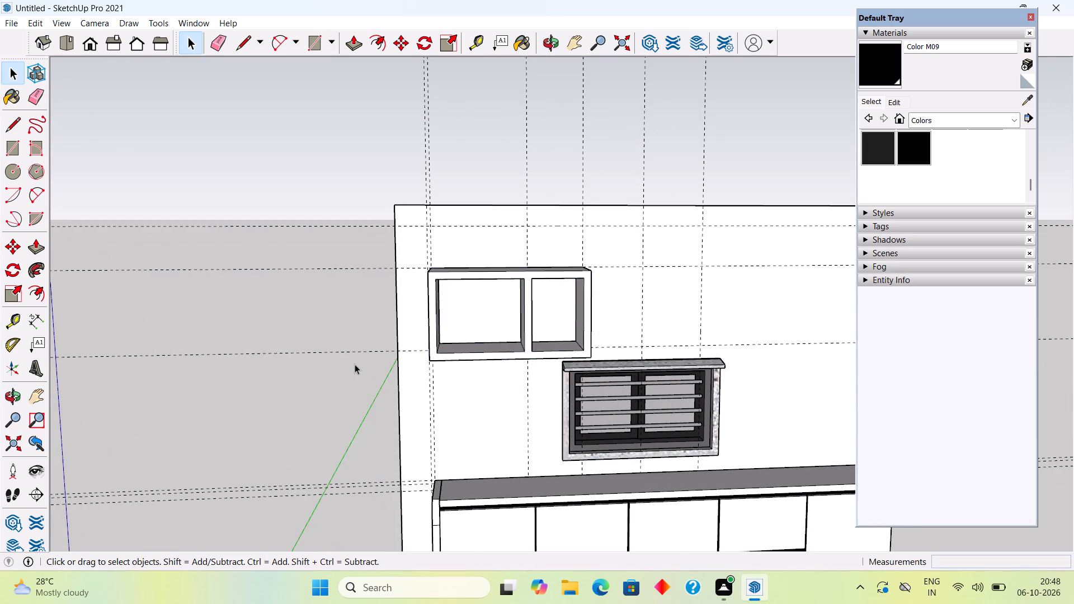
# Inside the upper cabinet group, extrude the front frame face outward 2" as a new section with its own starting edges.
pyautogui.scroll(5, 500, 247)
pyautogui.scroll(4, 466, 300)
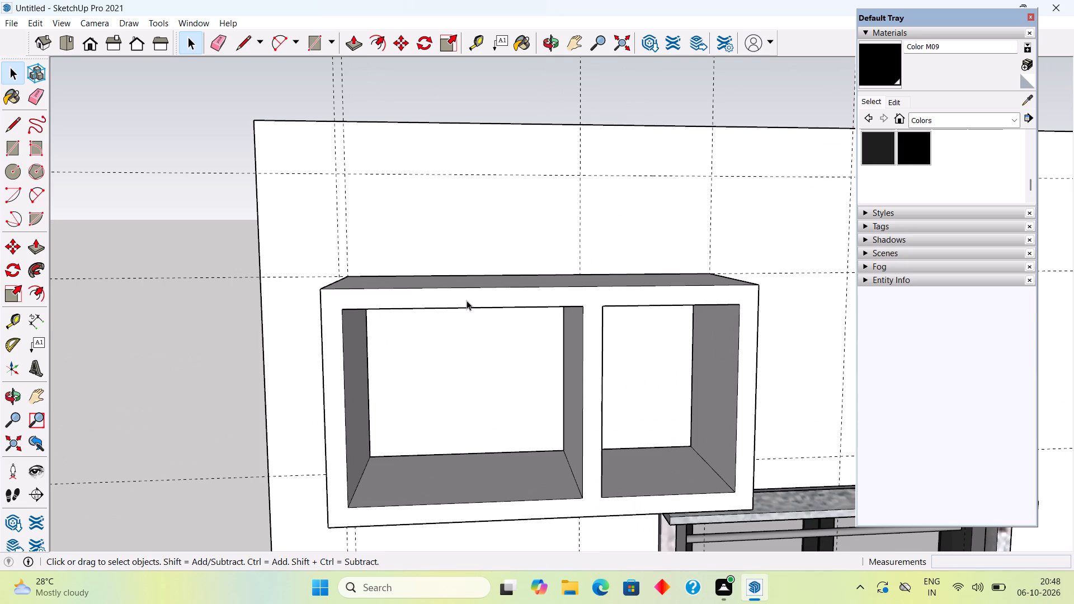
pyautogui.press('r')
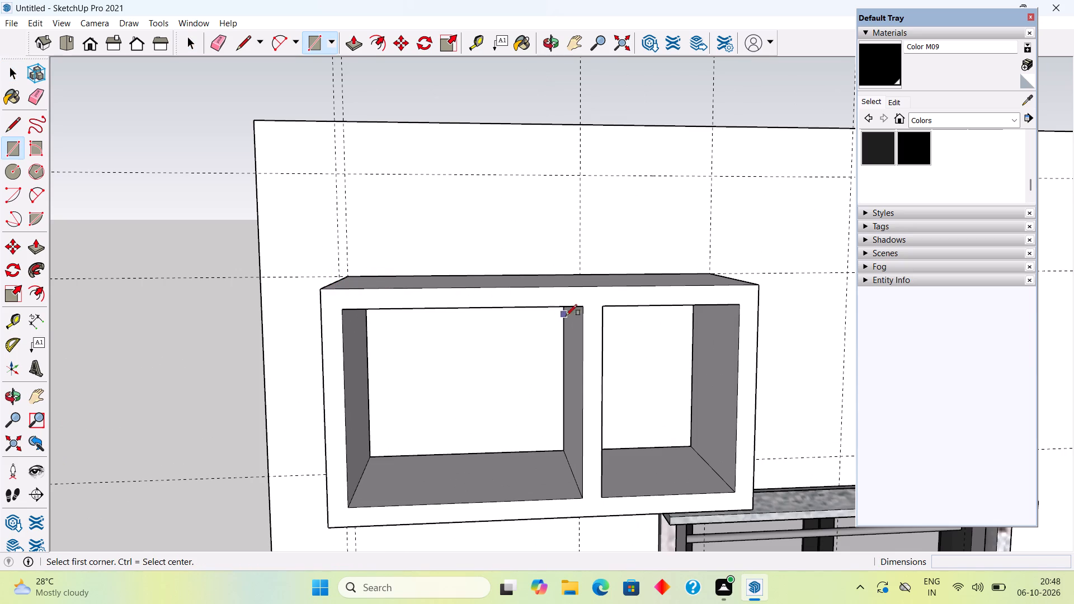
pyautogui.press('space')
pyautogui.click(591, 321)
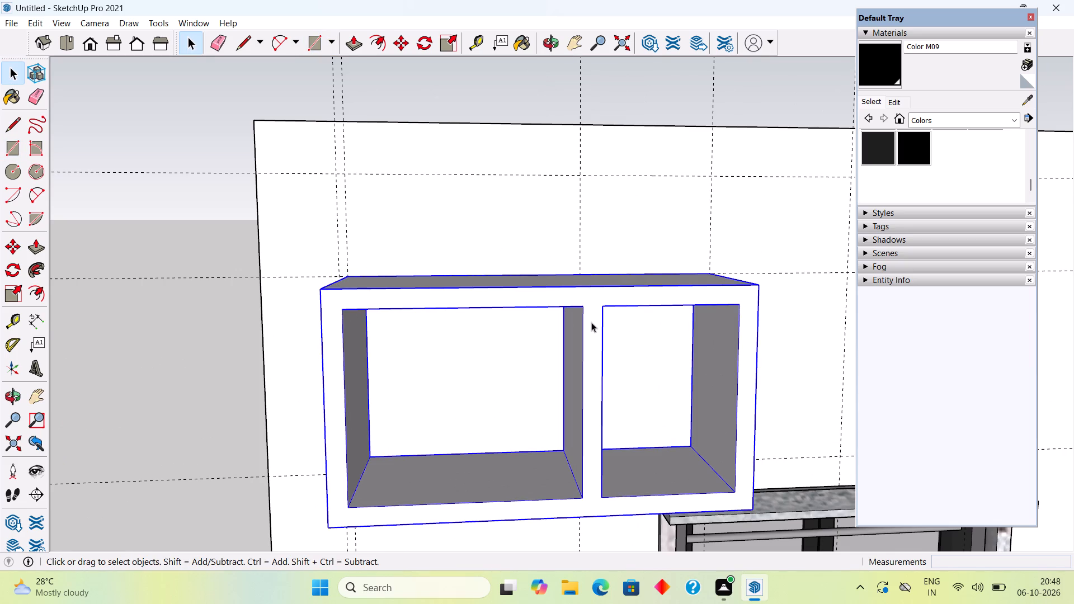
pyautogui.moveTo(591, 323); pyautogui.dragTo(592, 348)
pyautogui.doubleClick(592, 351)
pyautogui.click(592, 351)
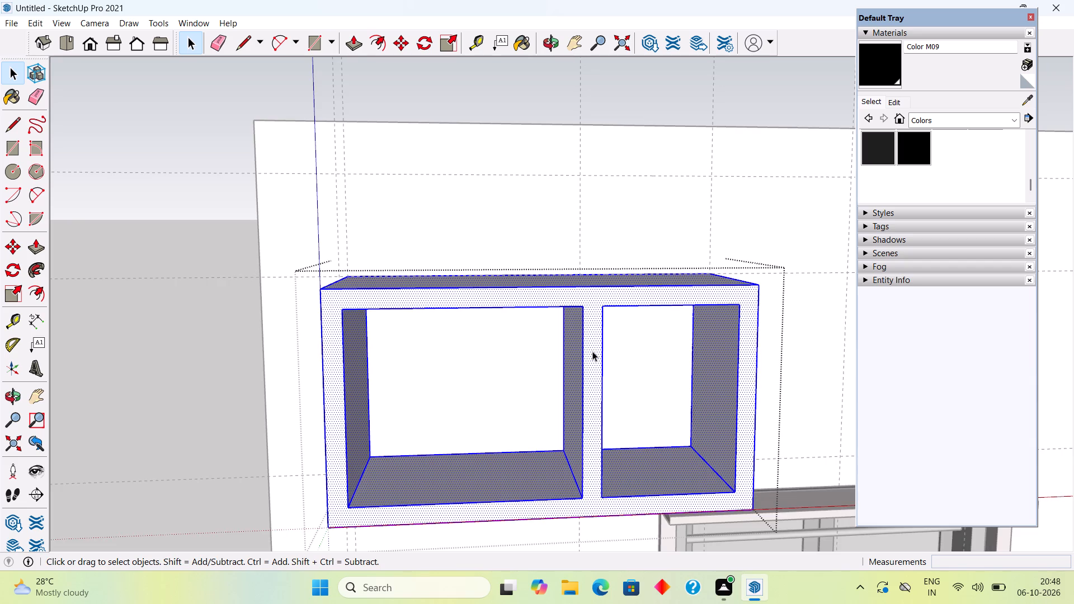
pyautogui.press('p')
pyautogui.click(592, 351)
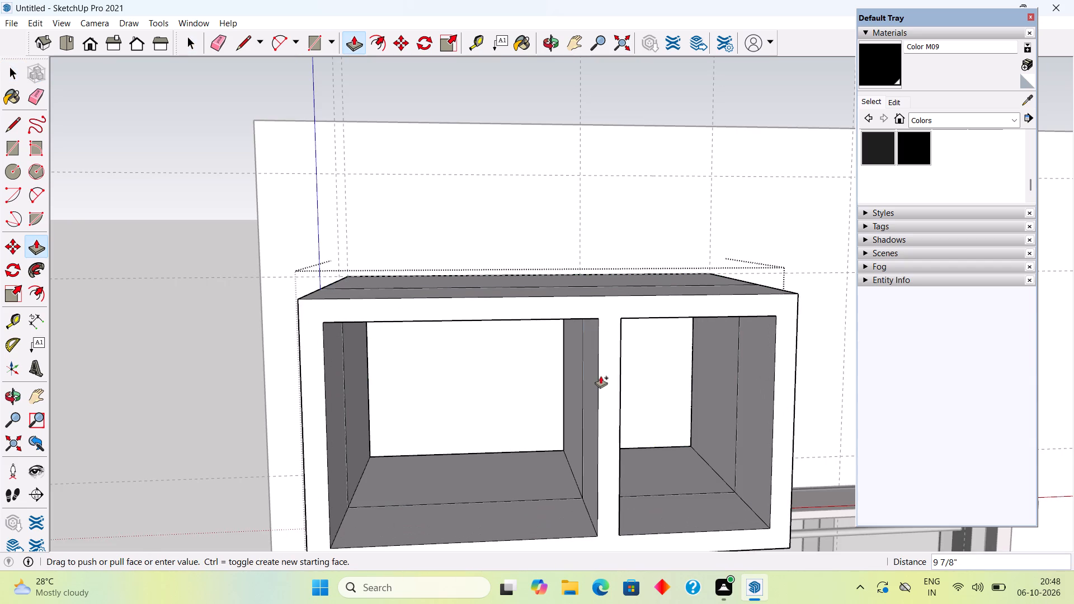
pyautogui.press('2')
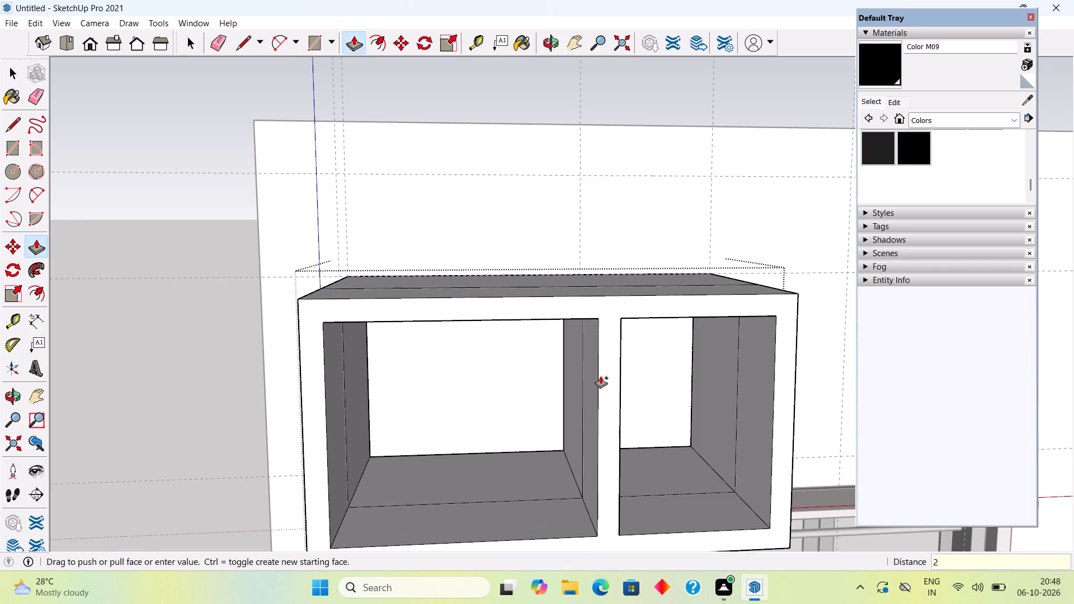
pyautogui.hotkey('shift', '"')
pyautogui.press('Return')
pyautogui.press('space')
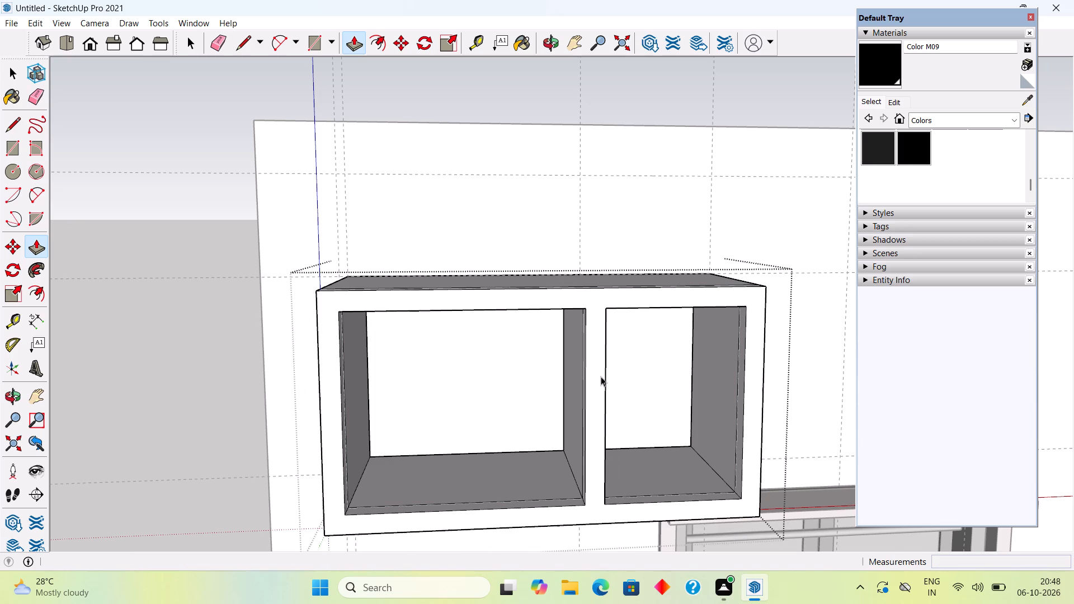
pyautogui.scroll(-6, 601, 376)
pyautogui.moveTo(585, 400); pyautogui.dragTo(915, 366, button='middle')
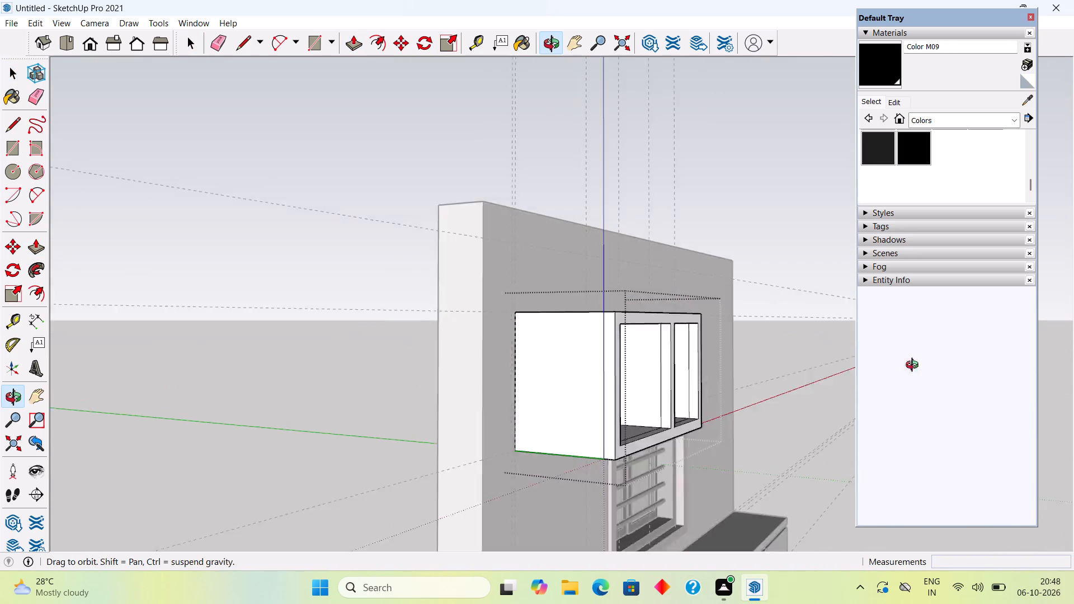
pyautogui.moveTo(915, 366); pyautogui.dragTo(501, 478, button='middle')
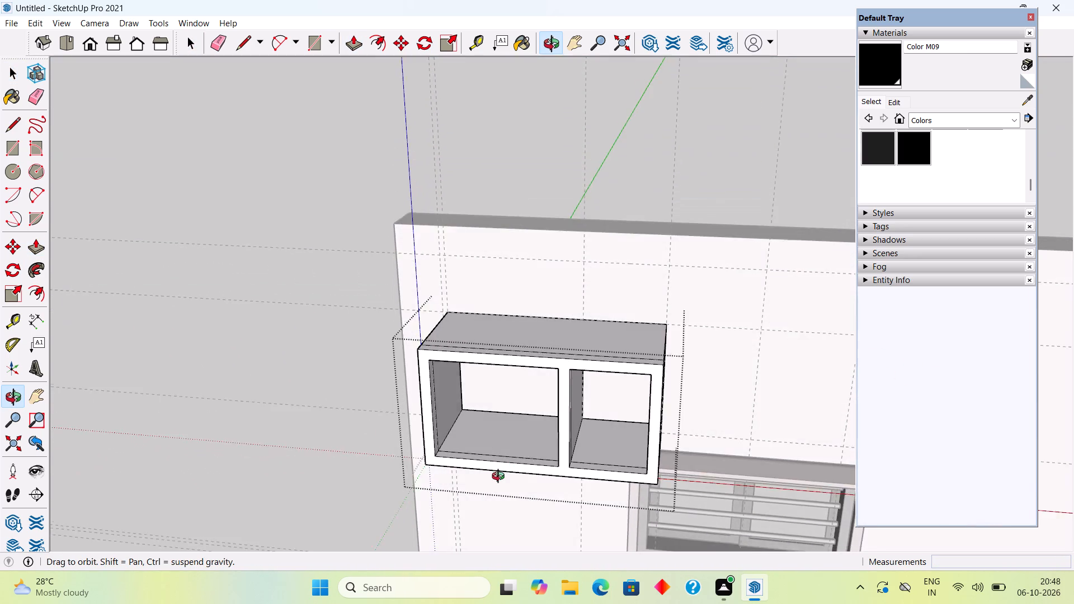
pyautogui.moveTo(501, 478); pyautogui.dragTo(526, 354, button='middle')
pyautogui.press('space')
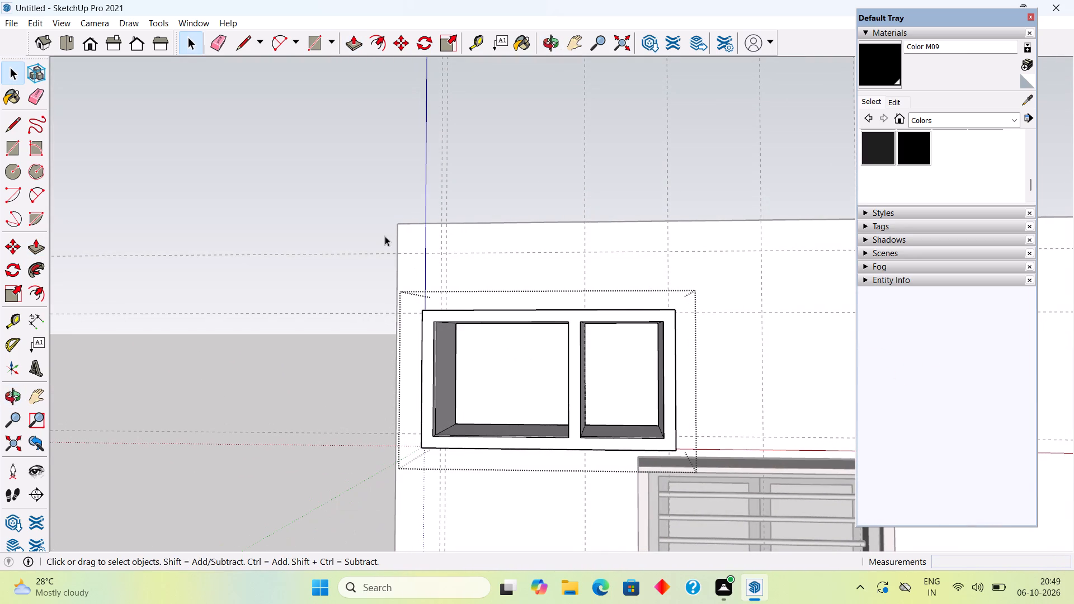
pyautogui.click(381, 234)
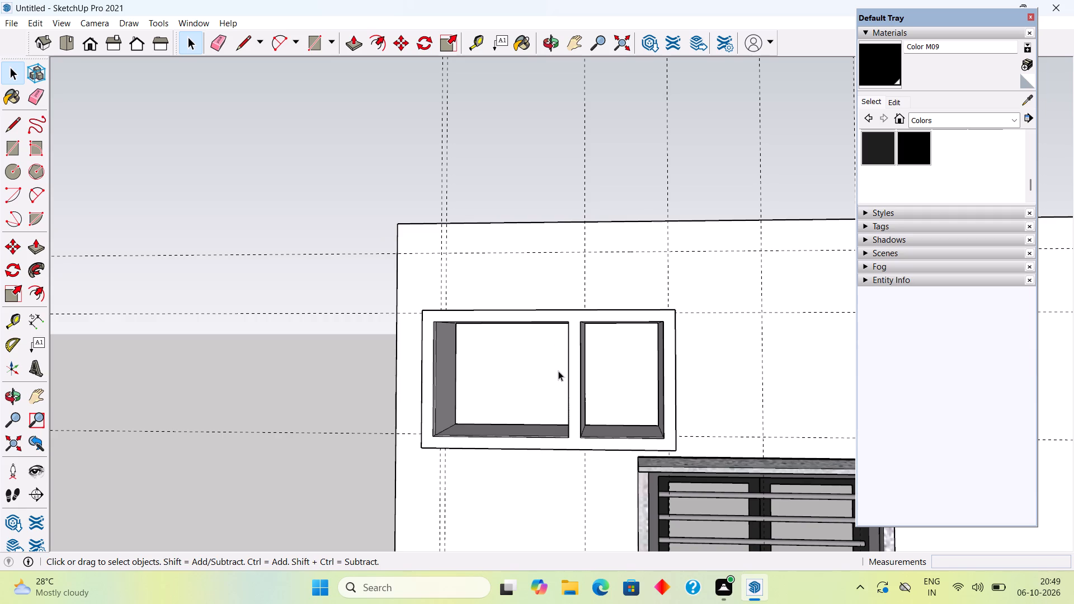
# Reopen the upper cabinet group and push its front frame face back 1" towards the wall.
pyautogui.hotkey('ctrl', 'z')
pyautogui.doubleClick(573, 396)
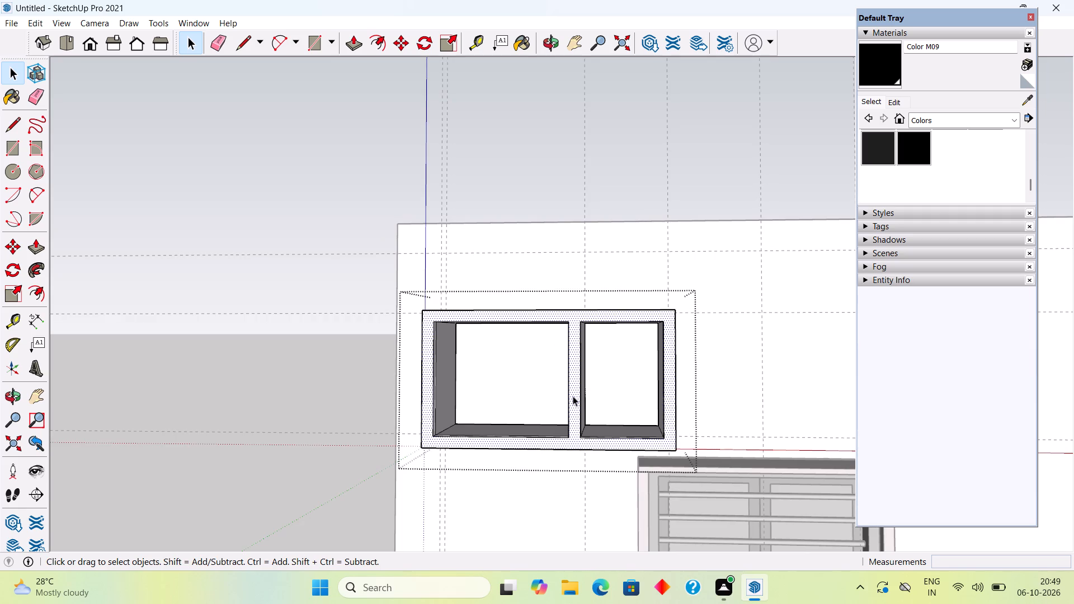
pyautogui.moveTo(573, 396); pyautogui.dragTo(550, 582, button='middle')
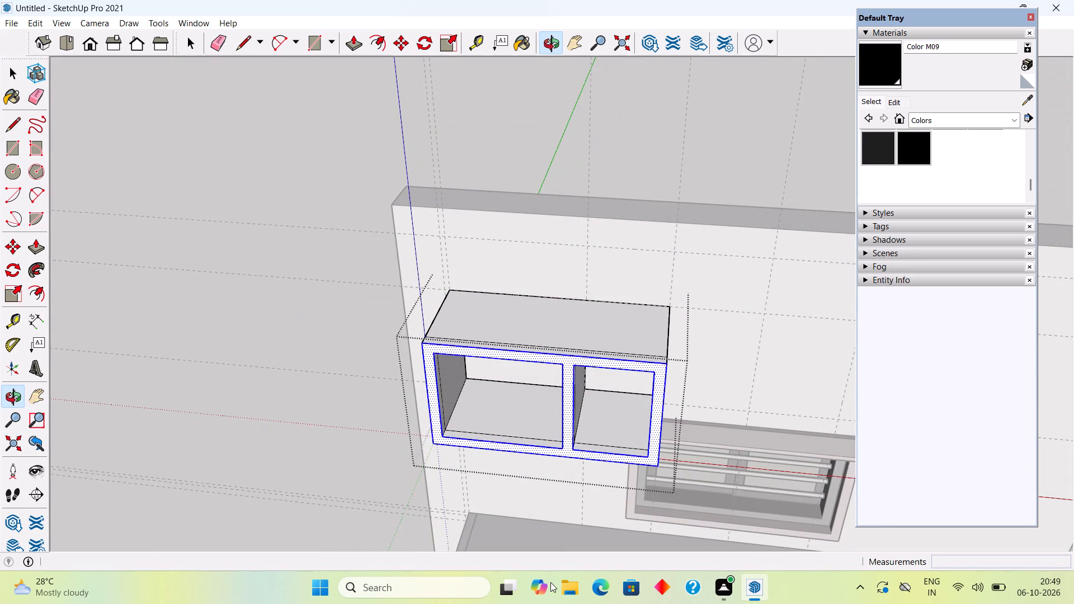
pyautogui.press('p')
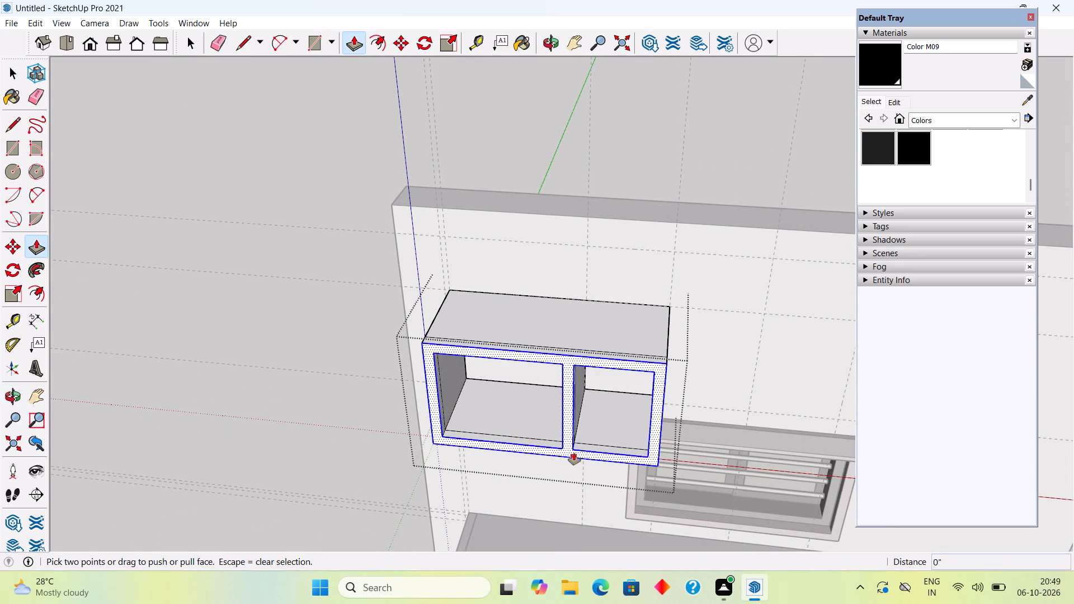
pyautogui.click(569, 423)
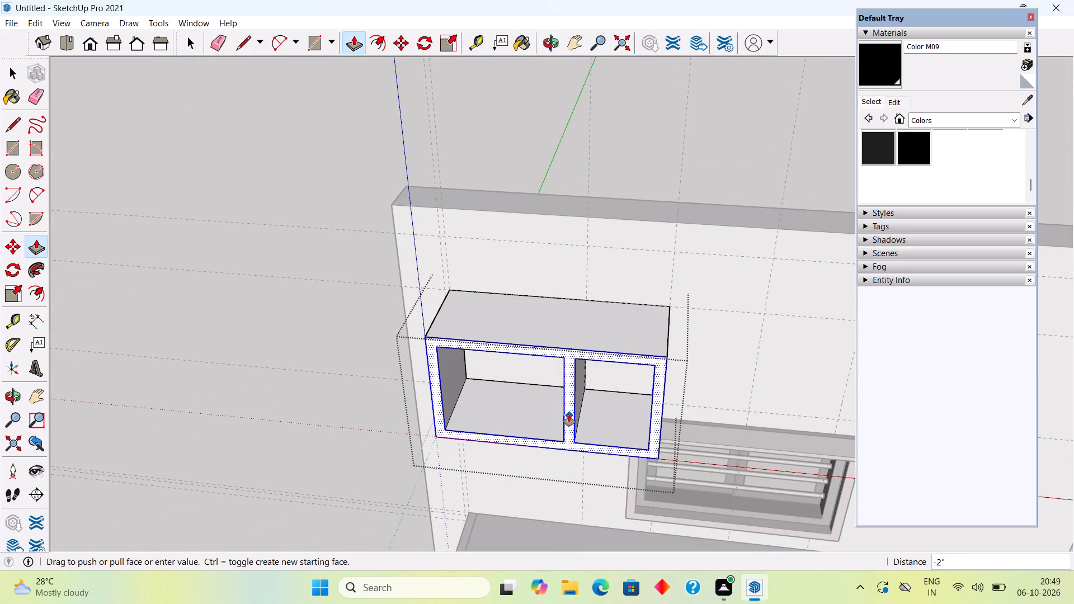
pyautogui.press('1')
pyautogui.hotkey('shift', '"')
pyautogui.press('Return')
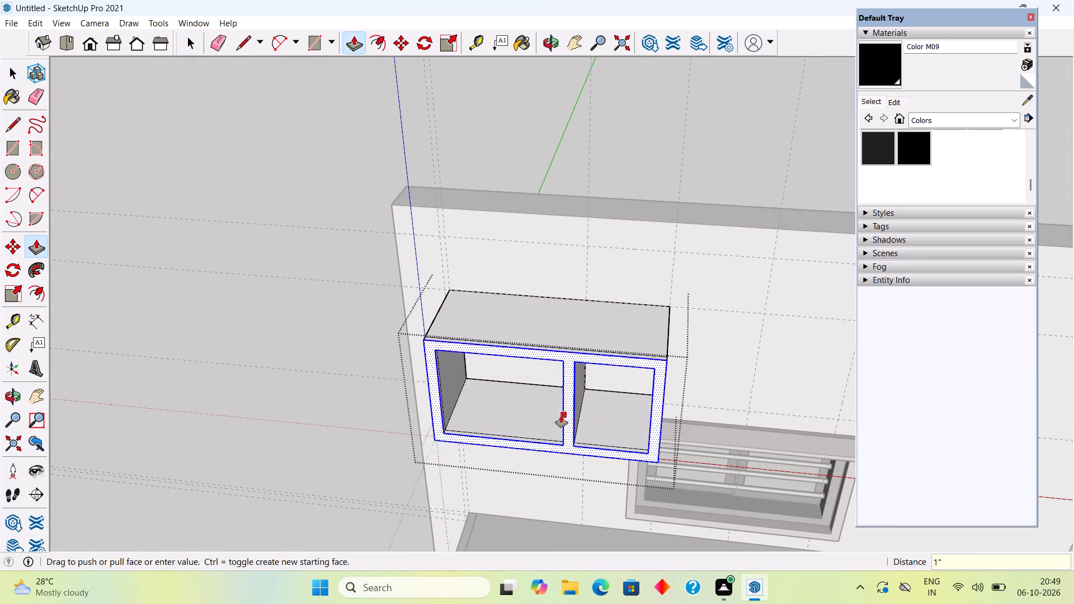
pyautogui.press('space')
pyautogui.click(237, 156)
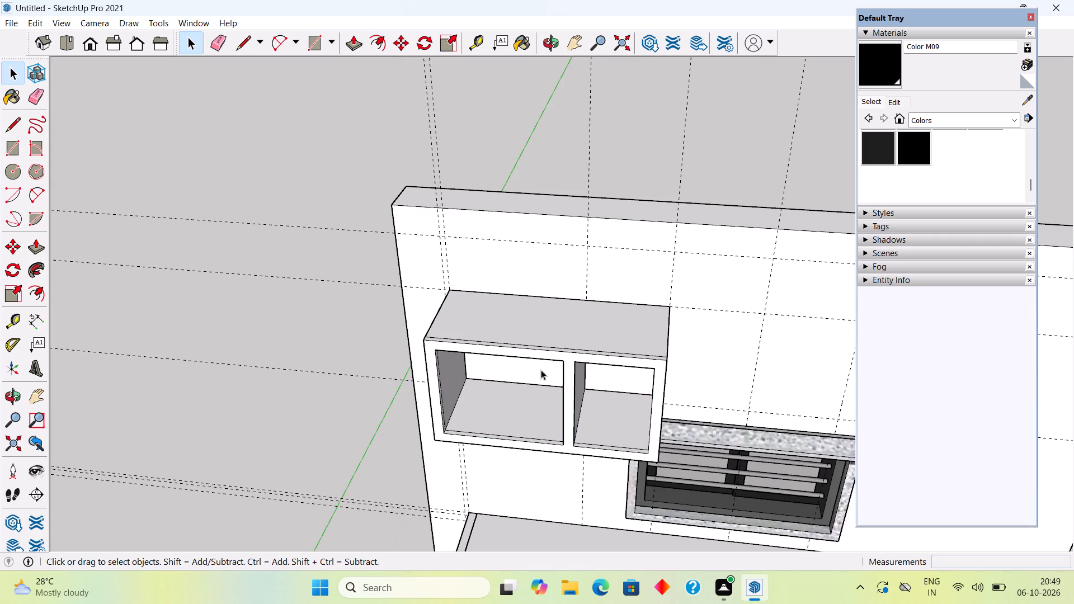
pyautogui.scroll(5, 579, 410)
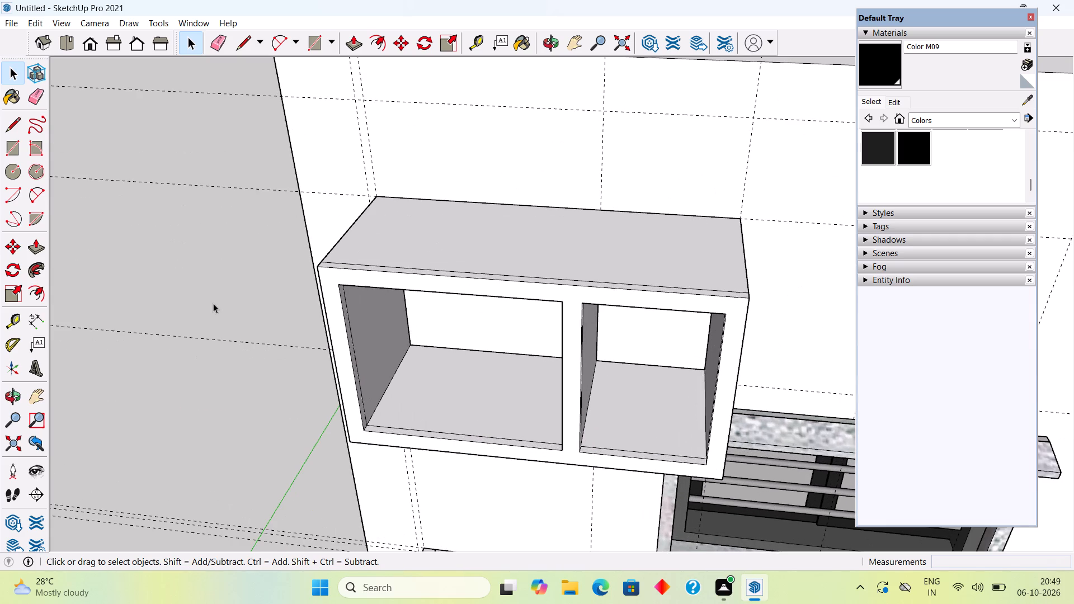
# Place a horizontal guide across the upper cabinet's back at the mid-height of the openings, parallel to their lower edge.
pyautogui.moveTo(354, 345); pyautogui.dragTo(486, 284, button='middle')
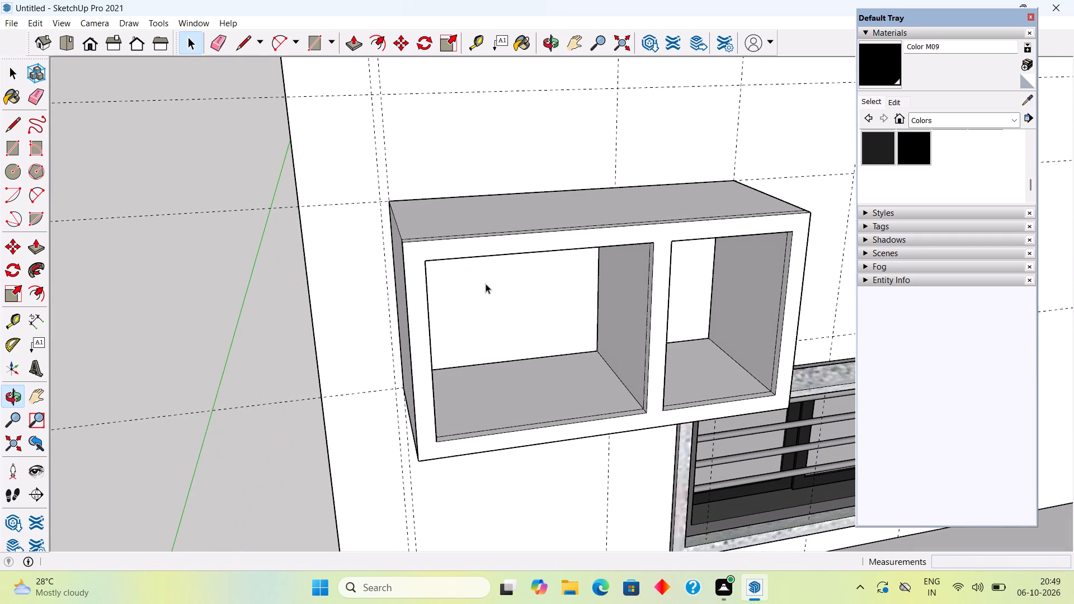
pyautogui.moveTo(621, 329); pyautogui.dragTo(510, 236, button='middle')
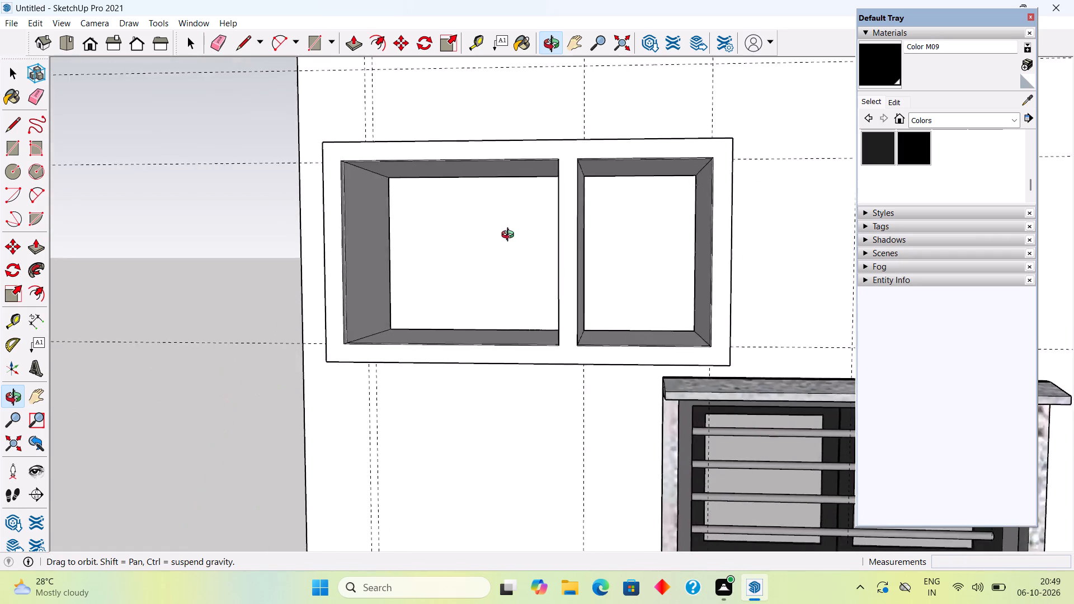
pyautogui.moveTo(510, 236); pyautogui.dragTo(546, 242, button='middle')
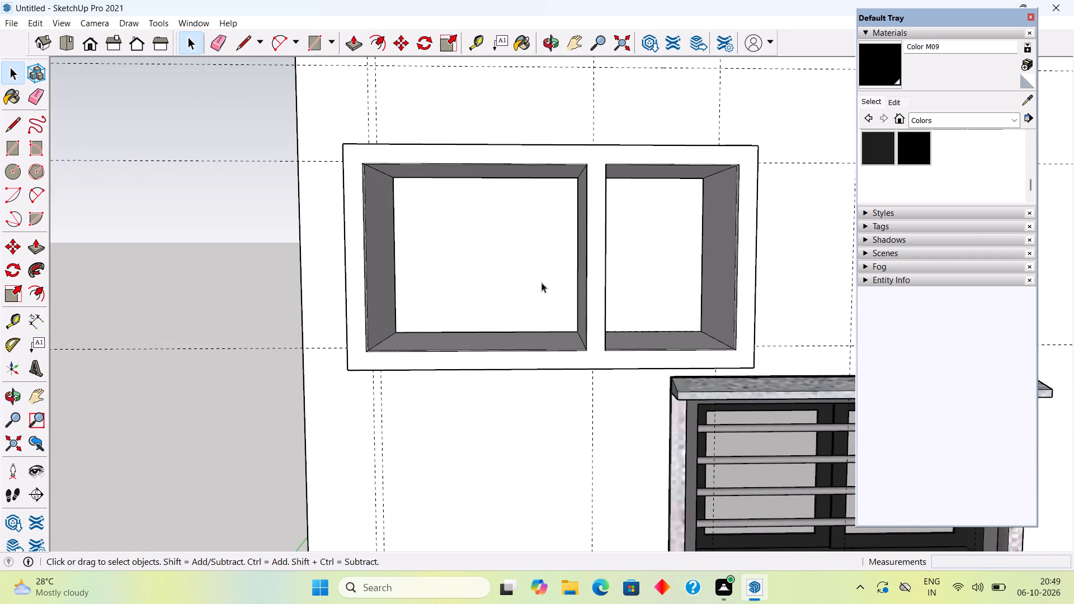
pyautogui.moveTo(517, 244); pyautogui.dragTo(515, 244, button='middle')
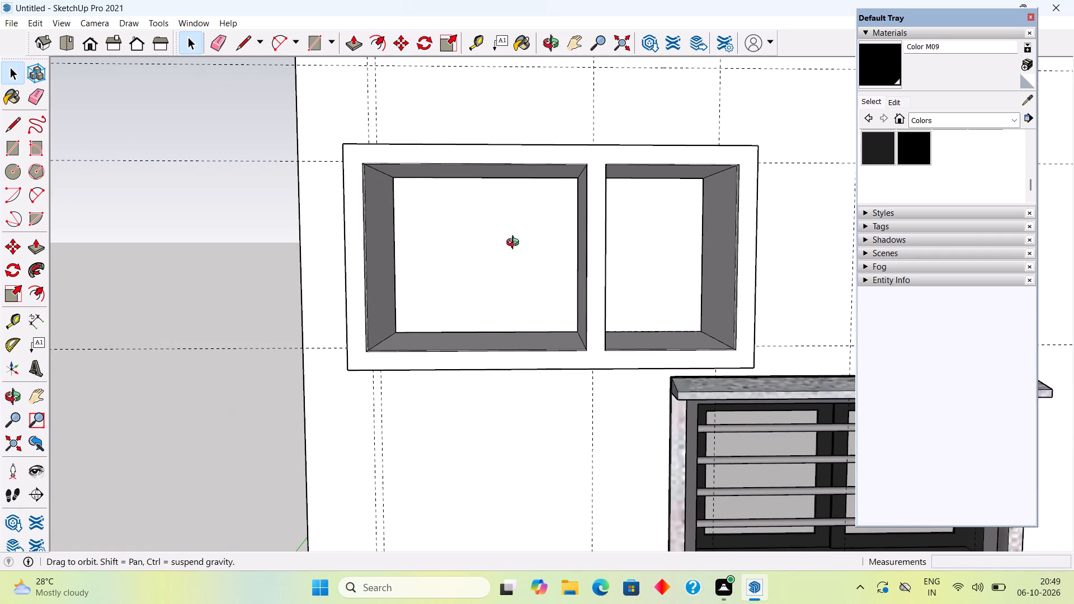
pyautogui.moveTo(515, 244); pyautogui.dragTo(507, 228, button='middle')
pyautogui.press('t')
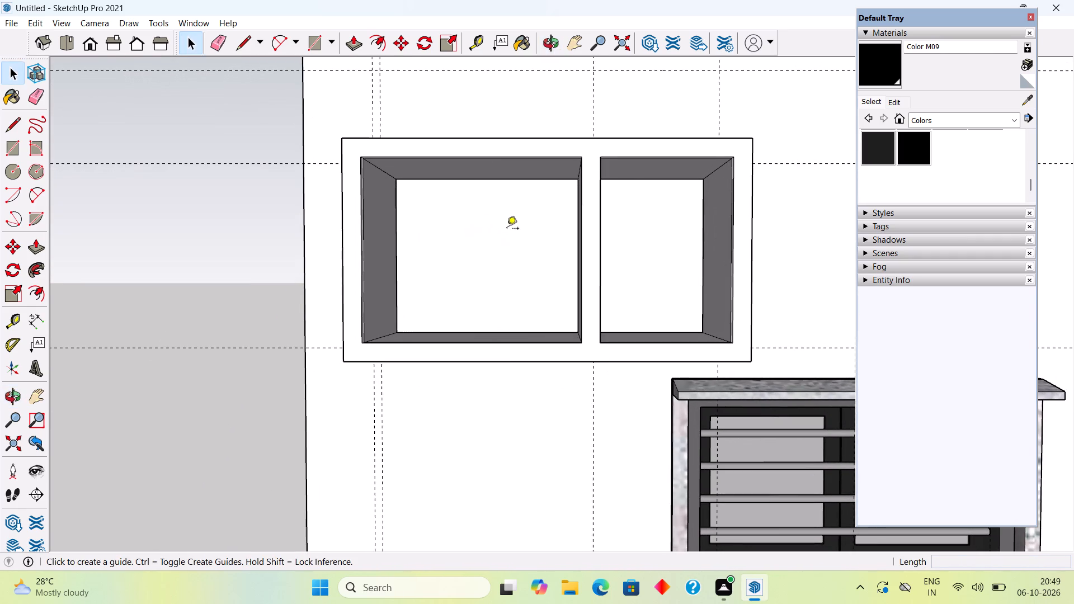
pyautogui.click(502, 332)
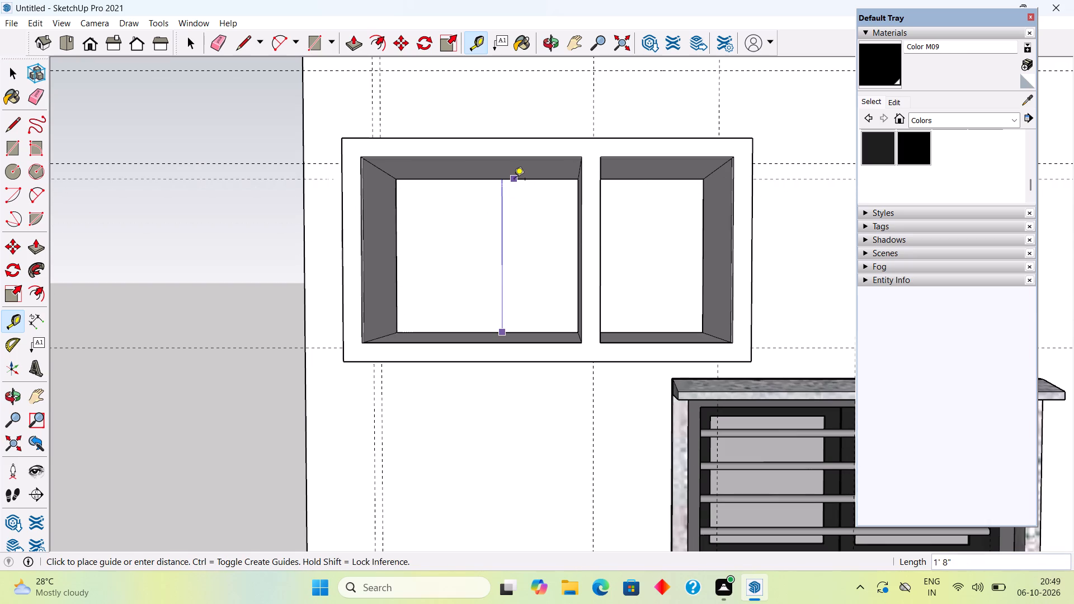
pyautogui.click(399, 261)
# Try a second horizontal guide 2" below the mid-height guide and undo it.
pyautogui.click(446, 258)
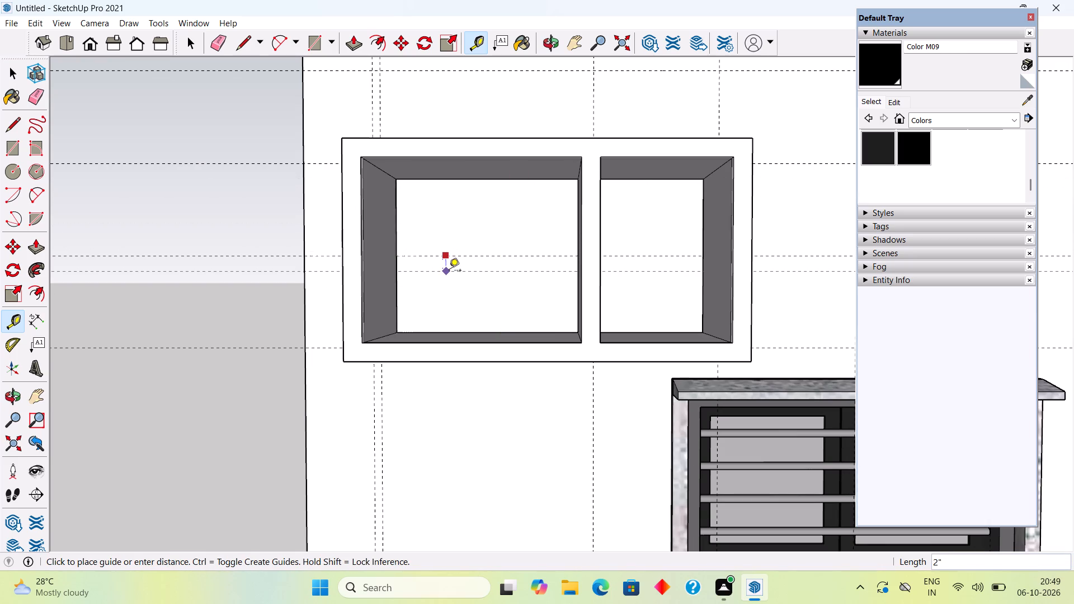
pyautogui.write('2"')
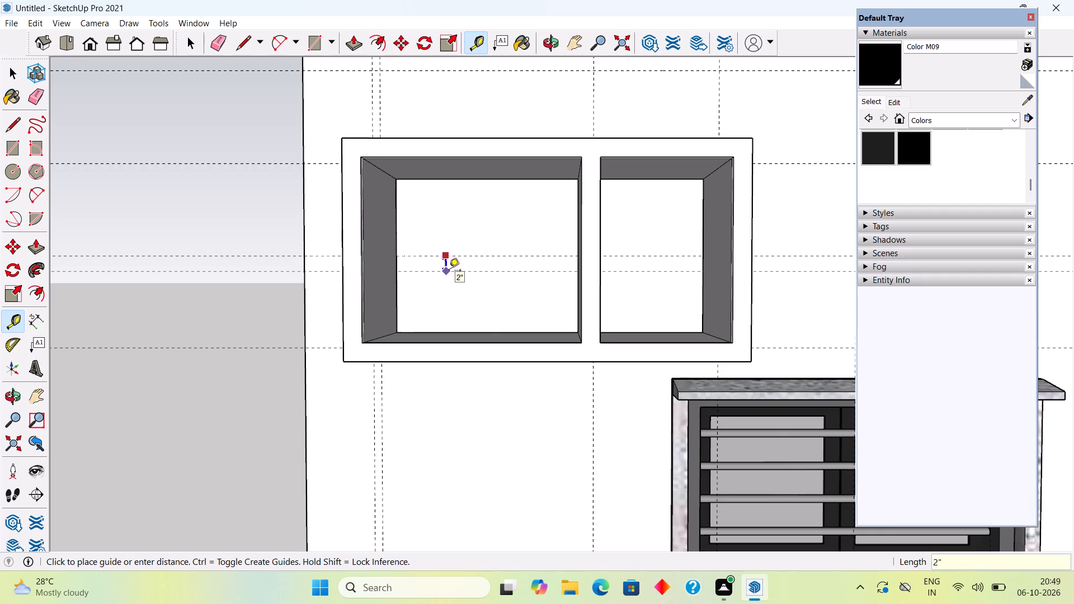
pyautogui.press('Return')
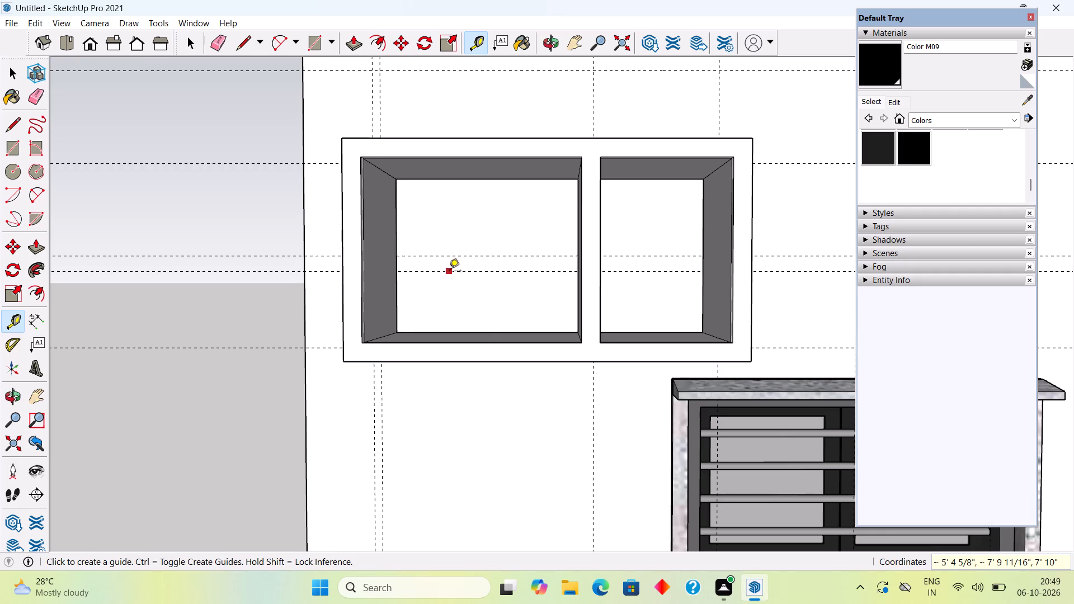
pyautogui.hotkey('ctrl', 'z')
# Place a horizontal guide 1.5" below the mid-height guide for the shelf thickness.
pyautogui.click(480, 257)
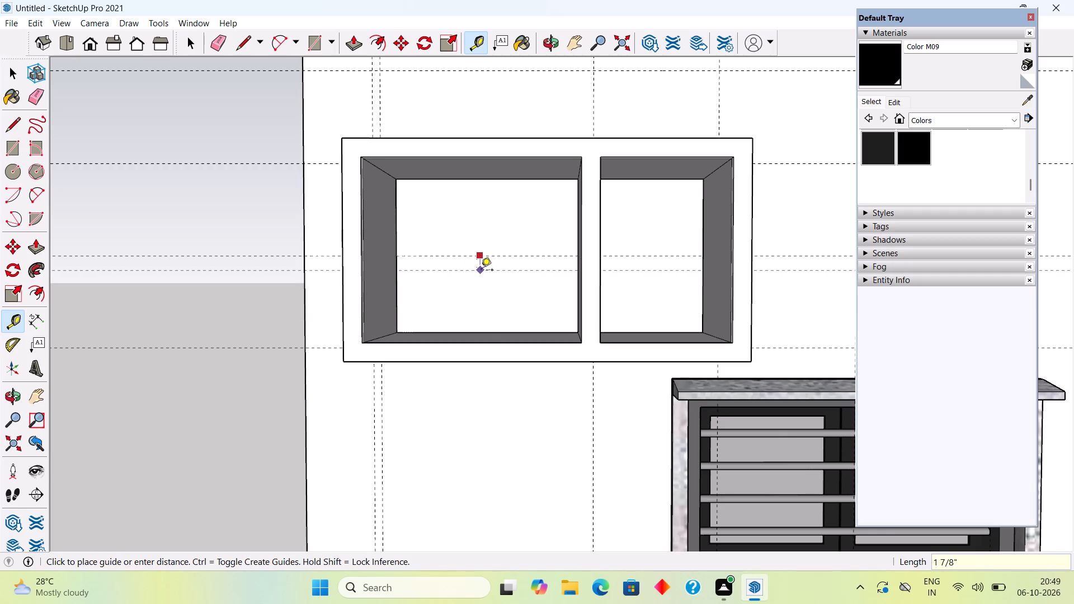
pyautogui.write('1.5"')
pyautogui.press('Return')
pyautogui.press('space')
# Draw a 1 1/2" high shelf rectangle between the two guides across the back of each of the cabinet's two compartments.
pyautogui.press('r')
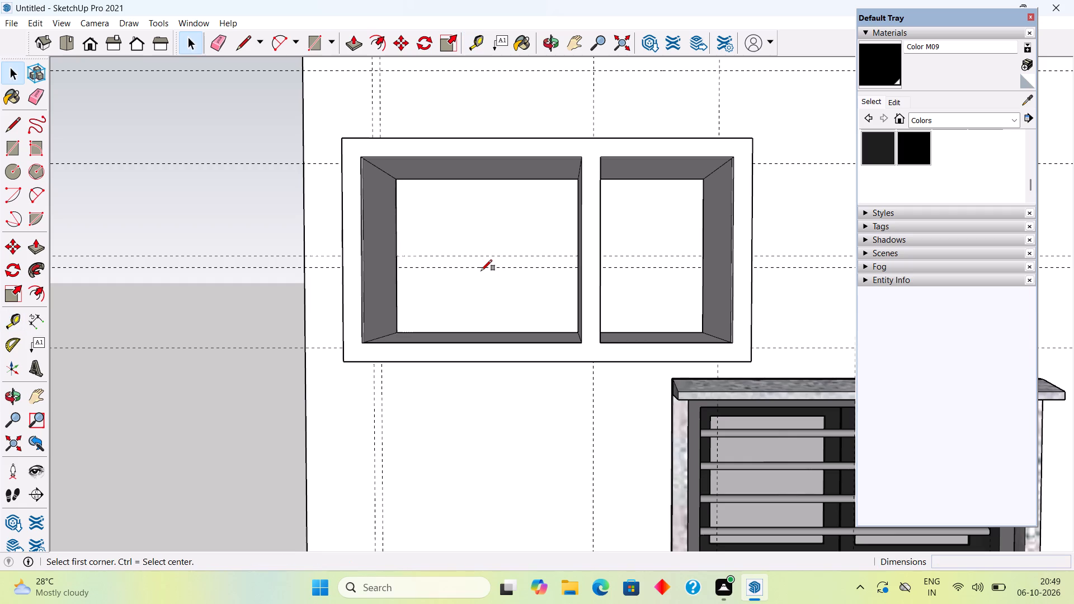
pyautogui.click(398, 255)
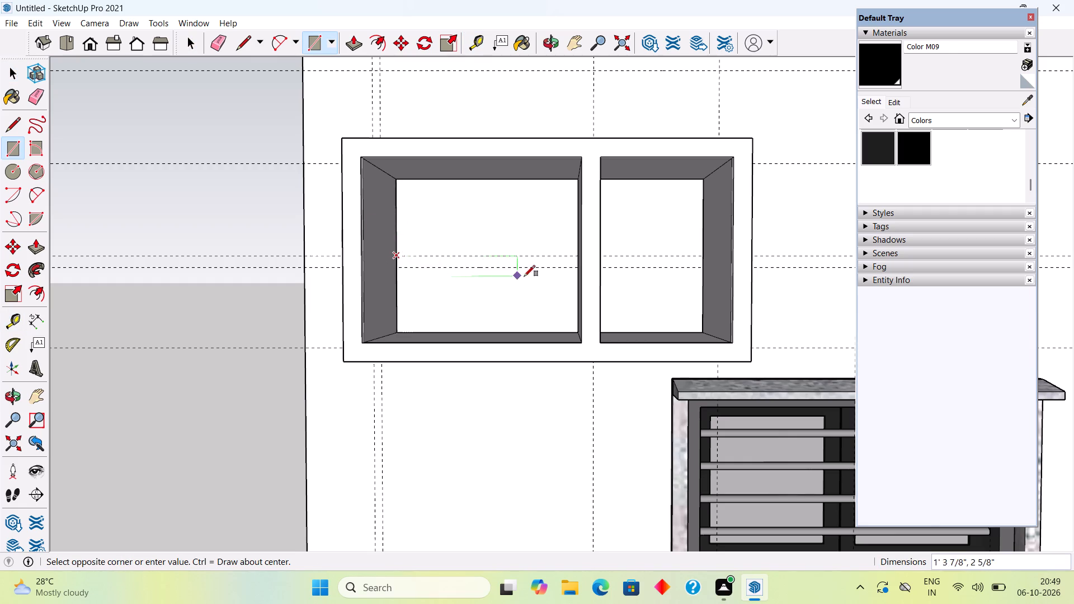
pyautogui.click(576, 266)
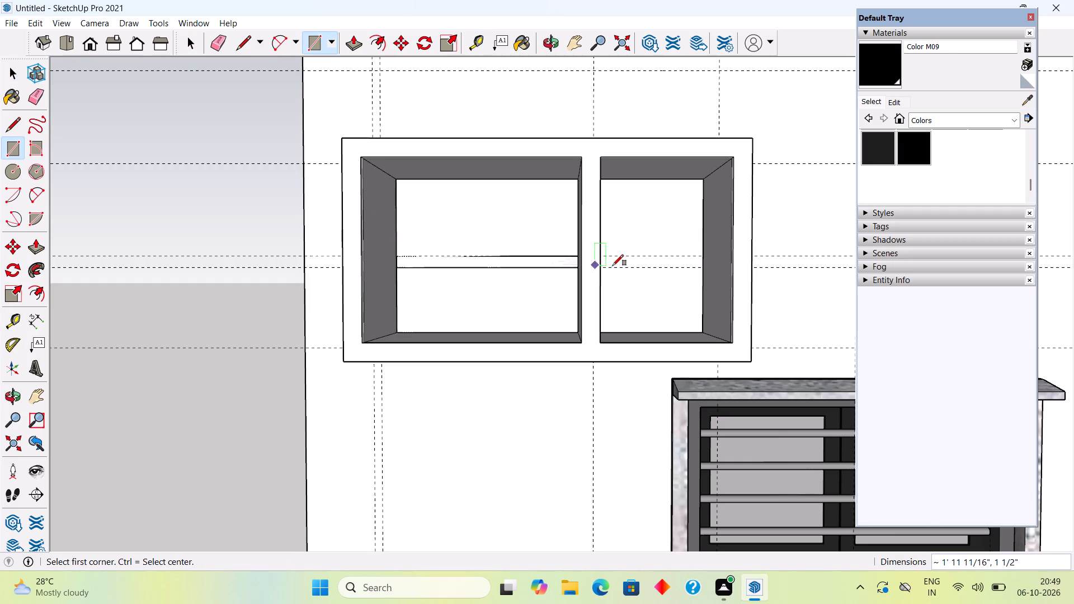
pyautogui.scroll(1, 606, 258)
pyautogui.moveTo(606, 258); pyautogui.dragTo(430, 258, button='middle')
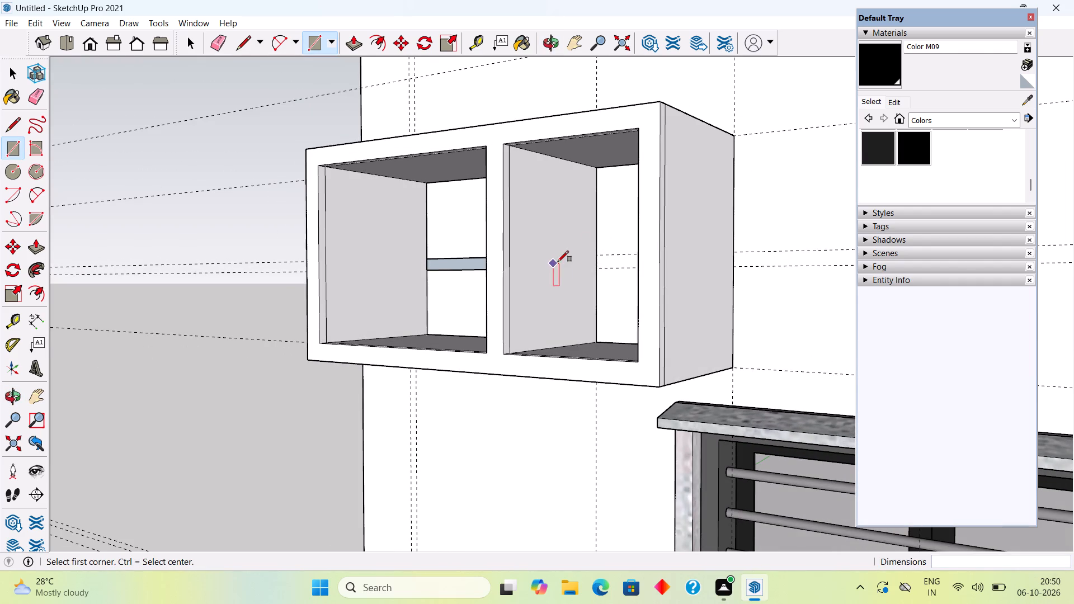
pyautogui.click(596, 256)
pyautogui.moveTo(621, 284); pyautogui.dragTo(729, 277, button='middle')
pyautogui.moveTo(704, 275); pyautogui.dragTo(737, 272, button='middle')
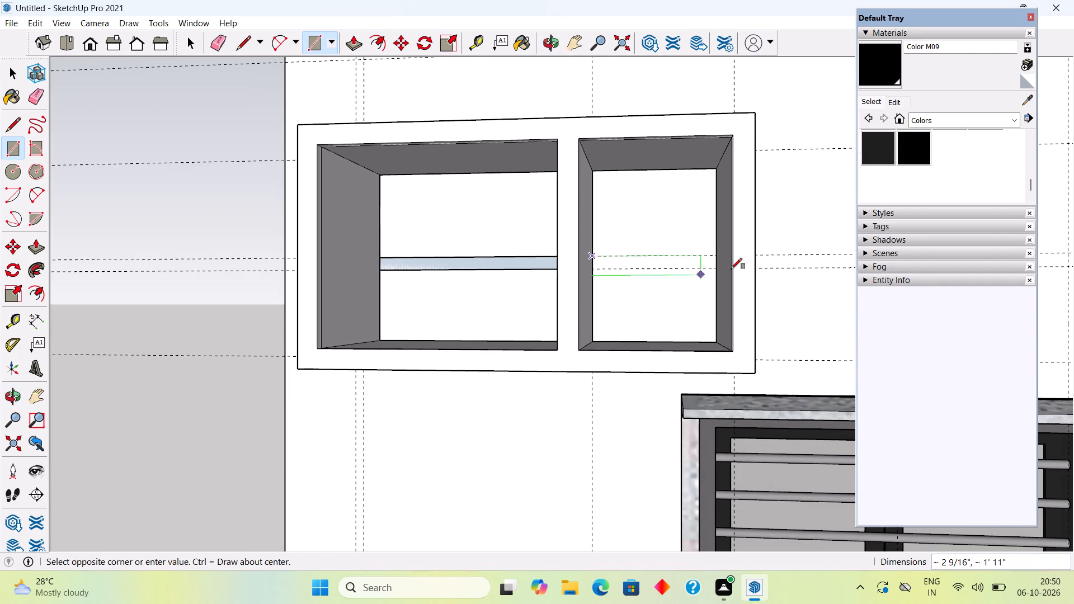
pyautogui.click(719, 265)
pyautogui.press('space')
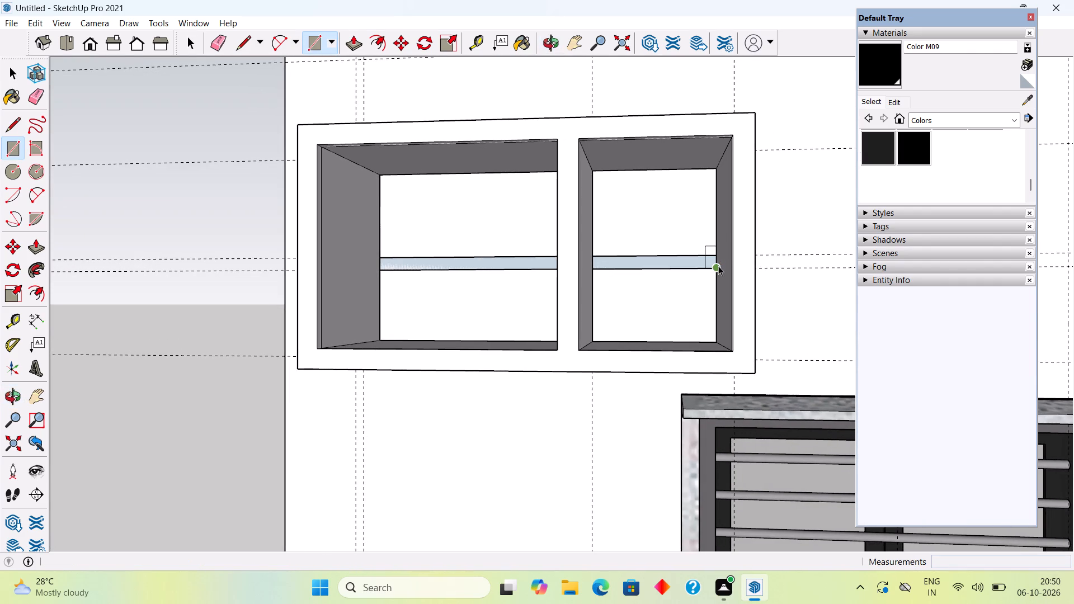
# Push/Pull both shelf rectangles 1' 5" out from the wall inside the upper cabinet.
pyautogui.press('p')
pyautogui.click(672, 259)
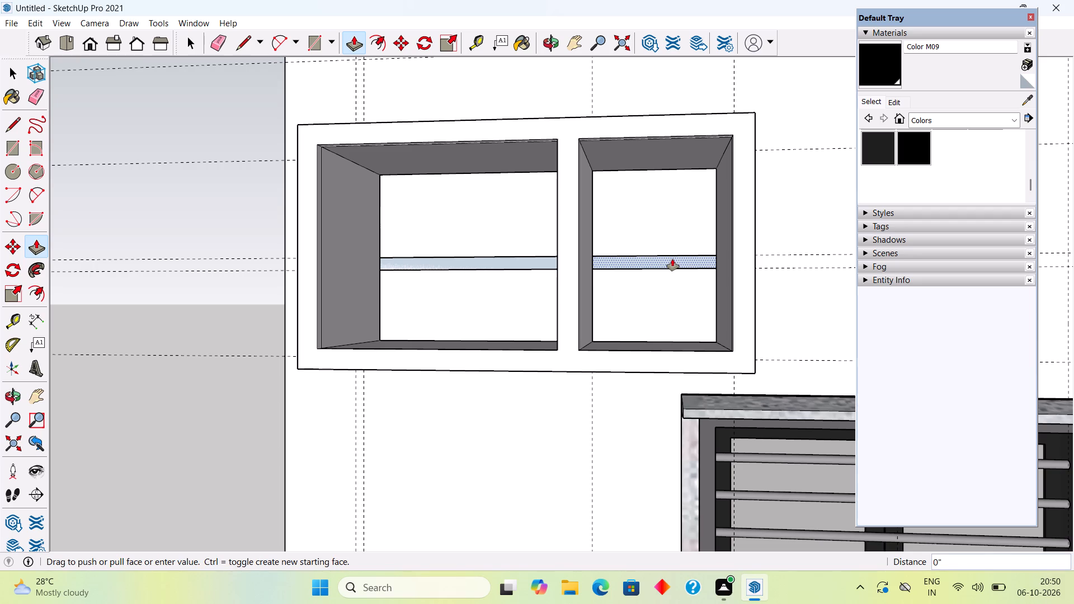
pyautogui.moveTo(629, 282); pyautogui.dragTo(416, 311, button='middle')
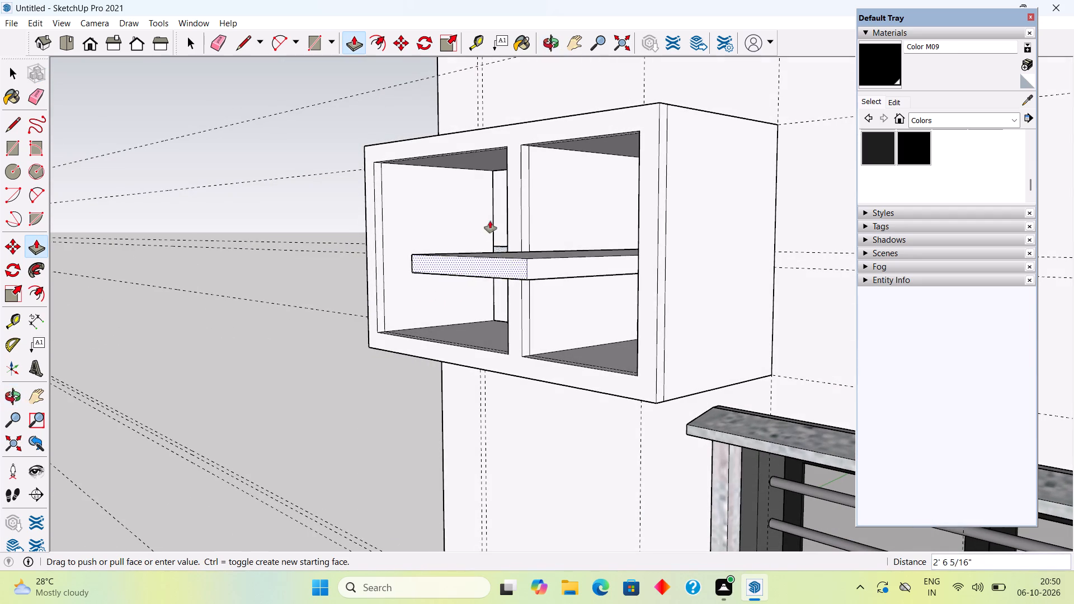
pyautogui.click(530, 202)
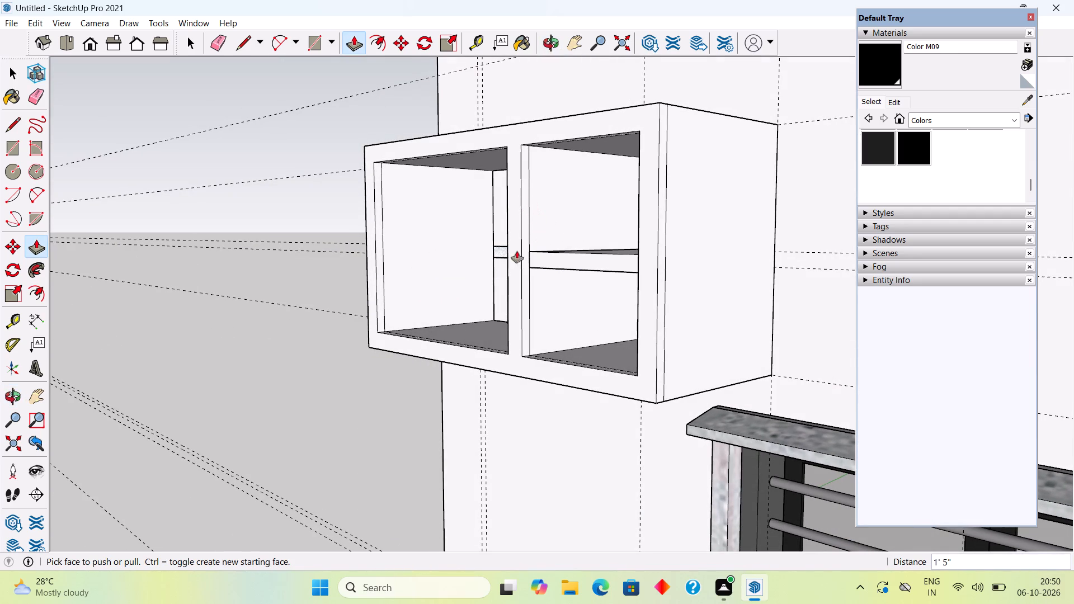
pyautogui.doubleClick(502, 248)
pyautogui.press('space')
# Make each of the two extruded shelves its own group, selecting all of its connected geometry.
pyautogui.click(476, 258)
pyautogui.doubleClick(476, 258)
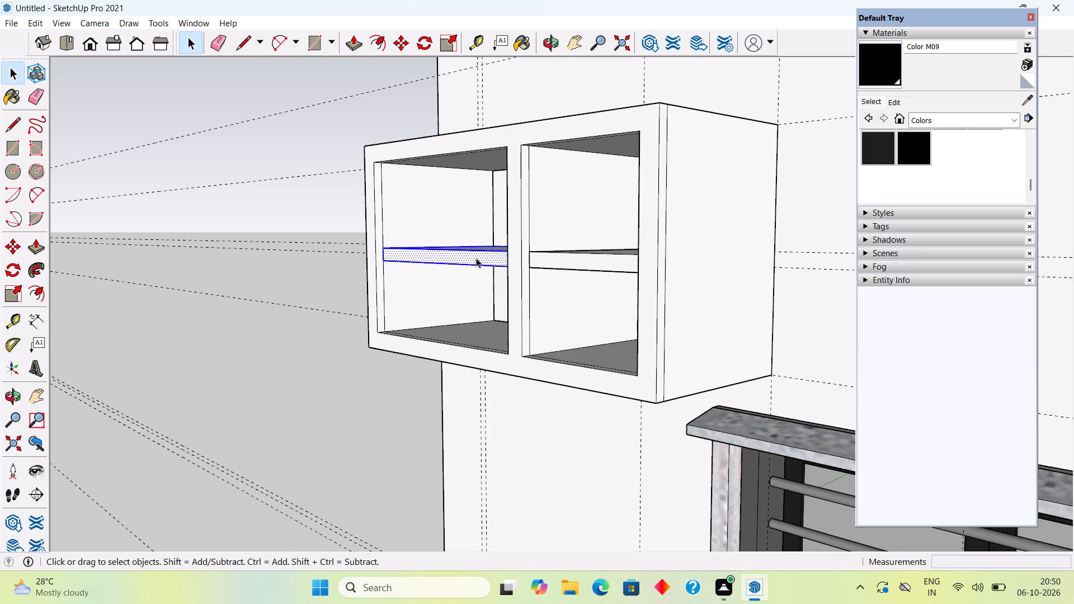
pyautogui.rightClick(476, 258)
pyautogui.click(516, 373)
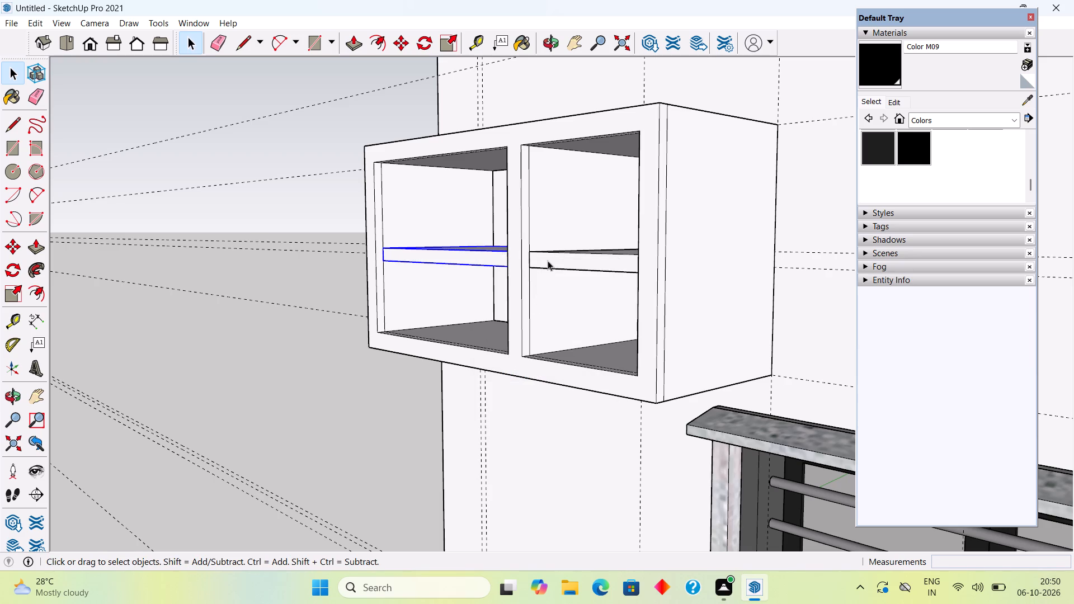
pyautogui.tripleClick(548, 261)
pyautogui.rightClick(548, 261)
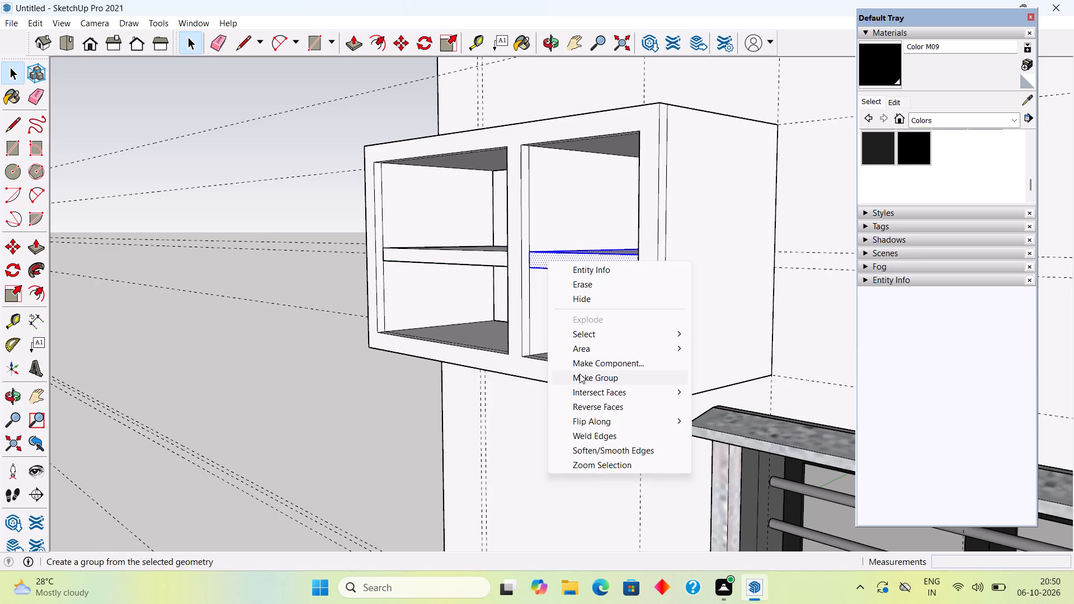
pyautogui.click(580, 374)
pyautogui.moveTo(467, 325); pyautogui.dragTo(717, 332, button='middle')
pyautogui.click(196, 193)
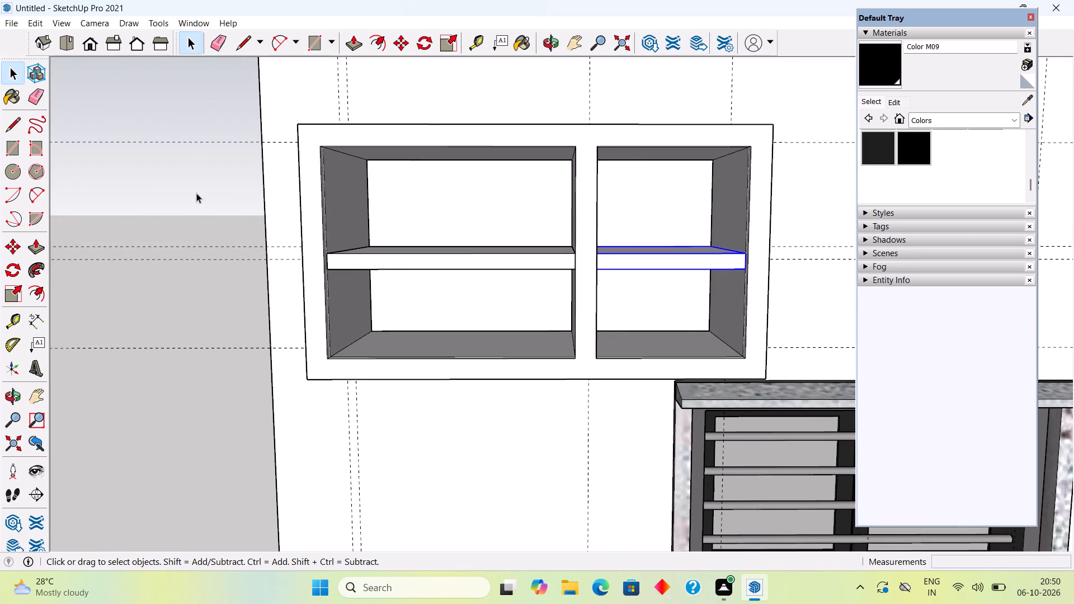
# Draw rectangles covering the upper cabinet's two front openings, about 1' 11 11/16" and 1' 2 5/16" wide by 1' 8" high.
pyautogui.moveTo(388, 271); pyautogui.dragTo(358, 395, button='middle')
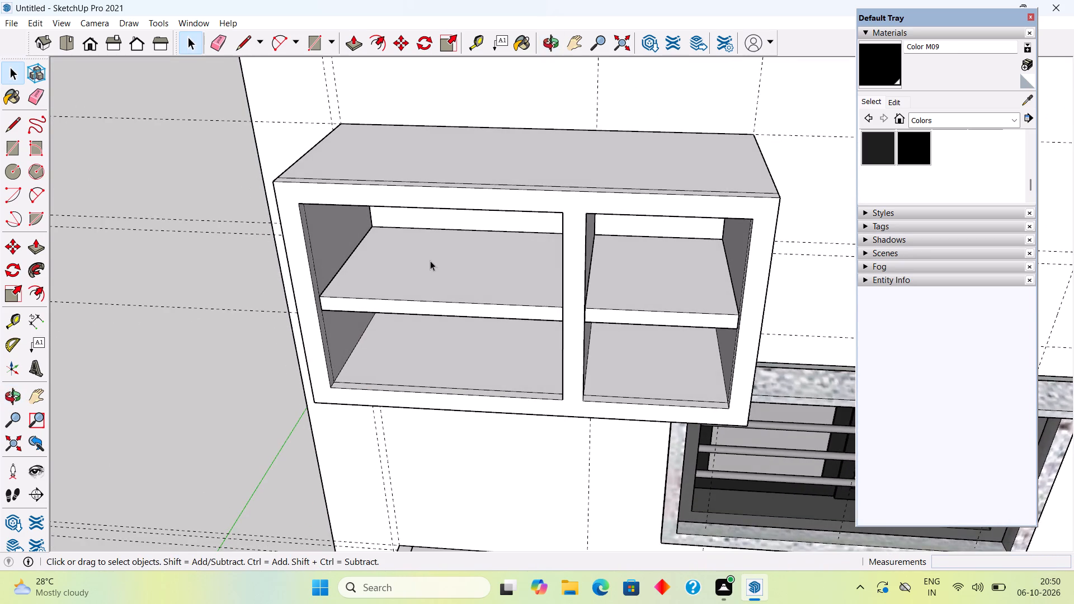
pyautogui.scroll(3, 430, 261)
pyautogui.press('r')
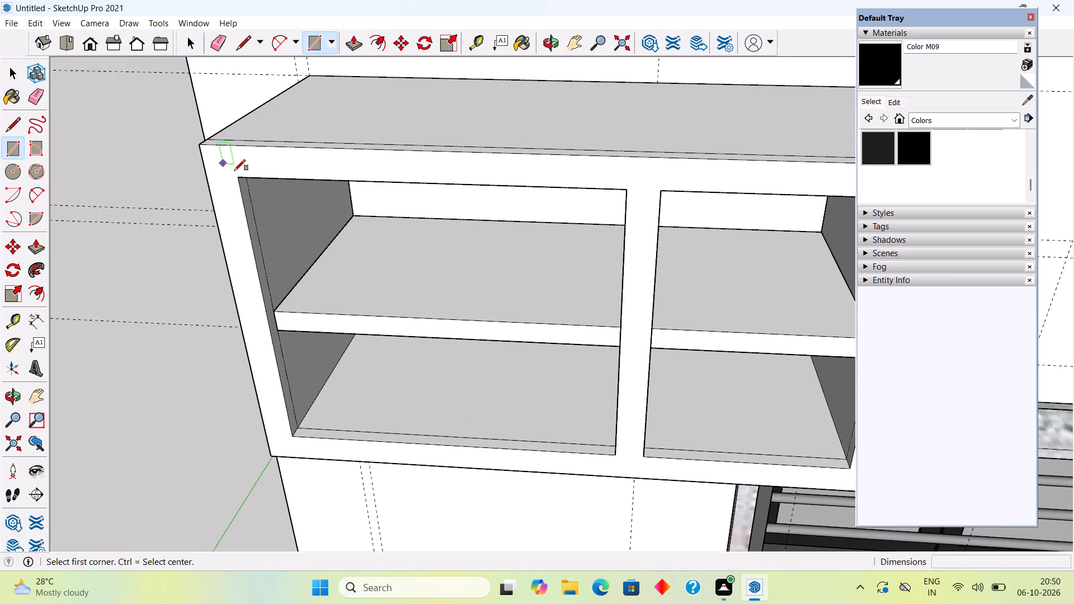
pyautogui.click(241, 177)
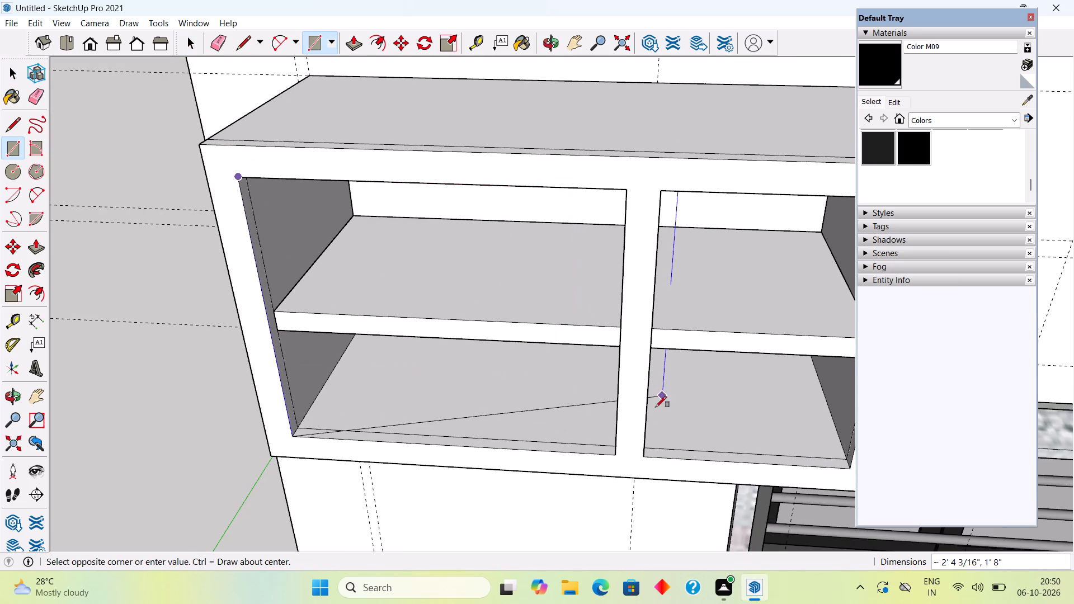
pyautogui.click(619, 452)
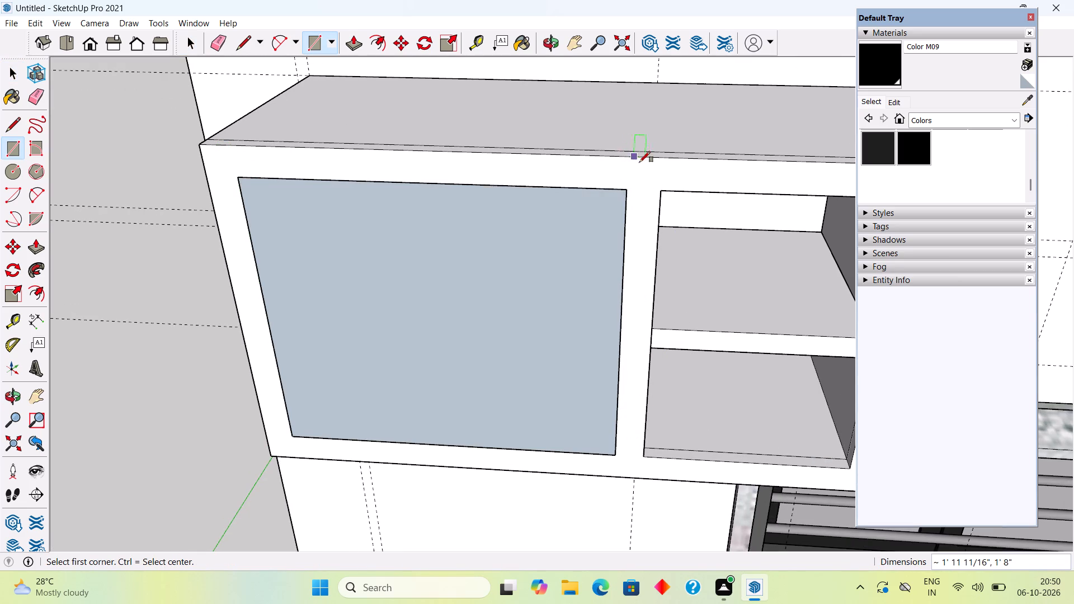
pyautogui.scroll(-10, 641, 187)
pyautogui.scroll(5, 770, 199)
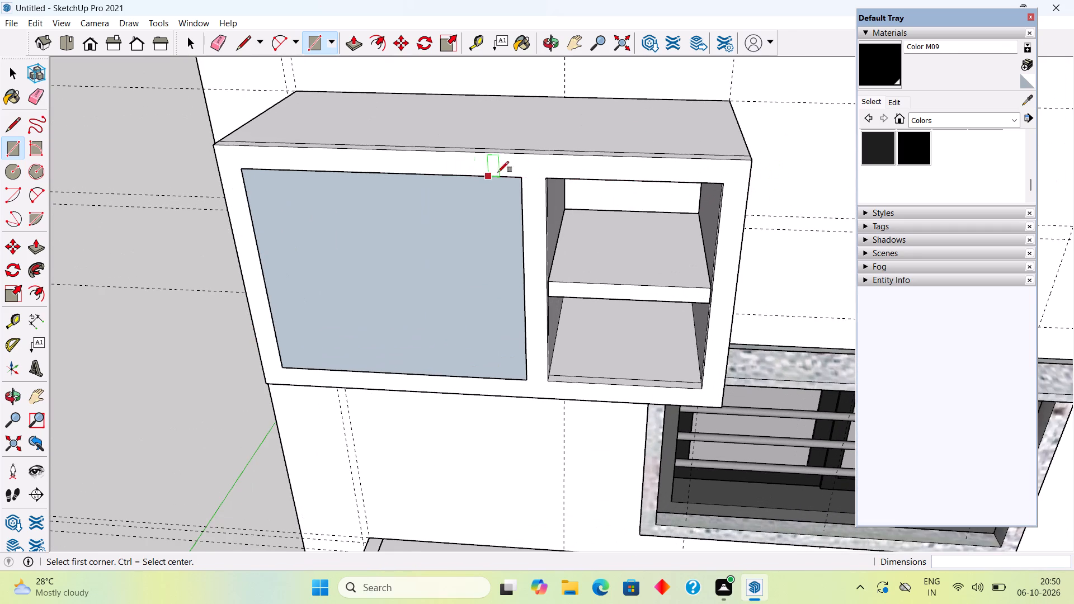
pyautogui.moveTo(545, 177); pyautogui.dragTo(562, 191)
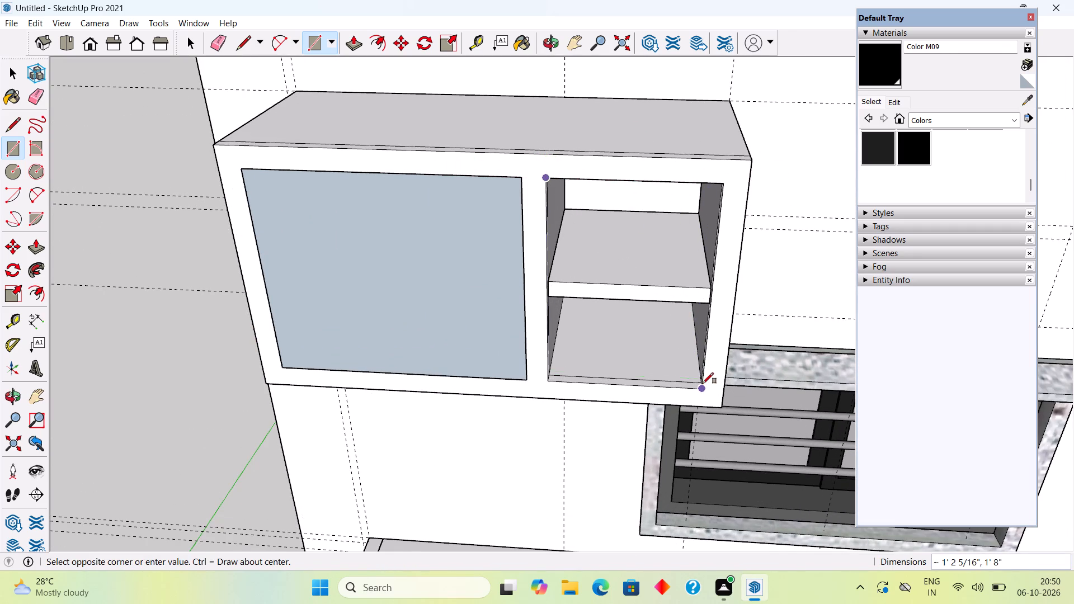
pyautogui.click(703, 389)
pyautogui.press('space')
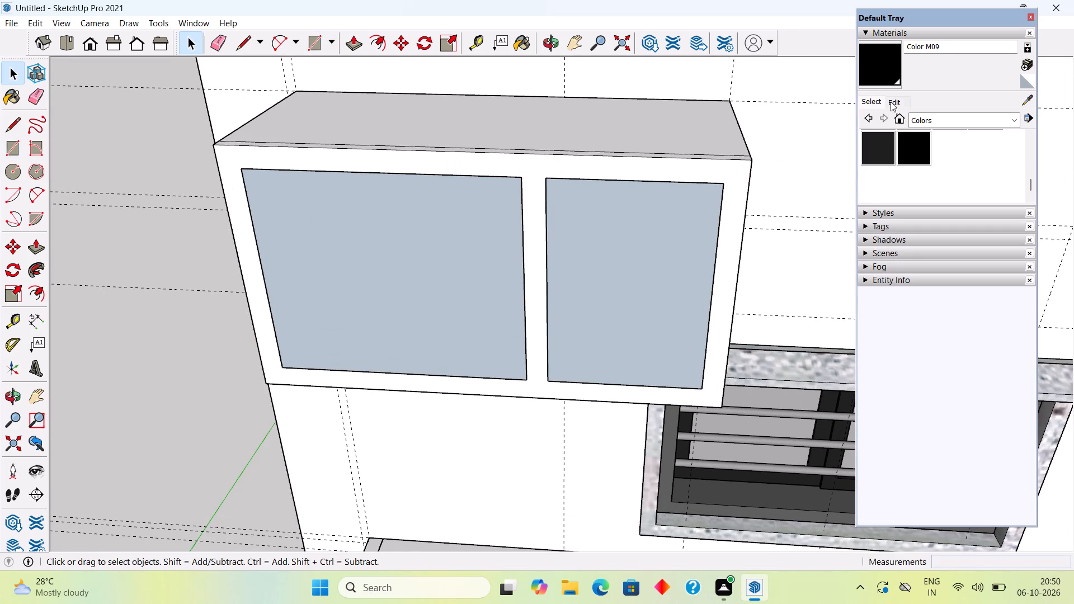
# Sample the Translucent Glass Gray material from the window pane and paint both front panels of the upper cabinet with it.
pyautogui.click(1025, 104)
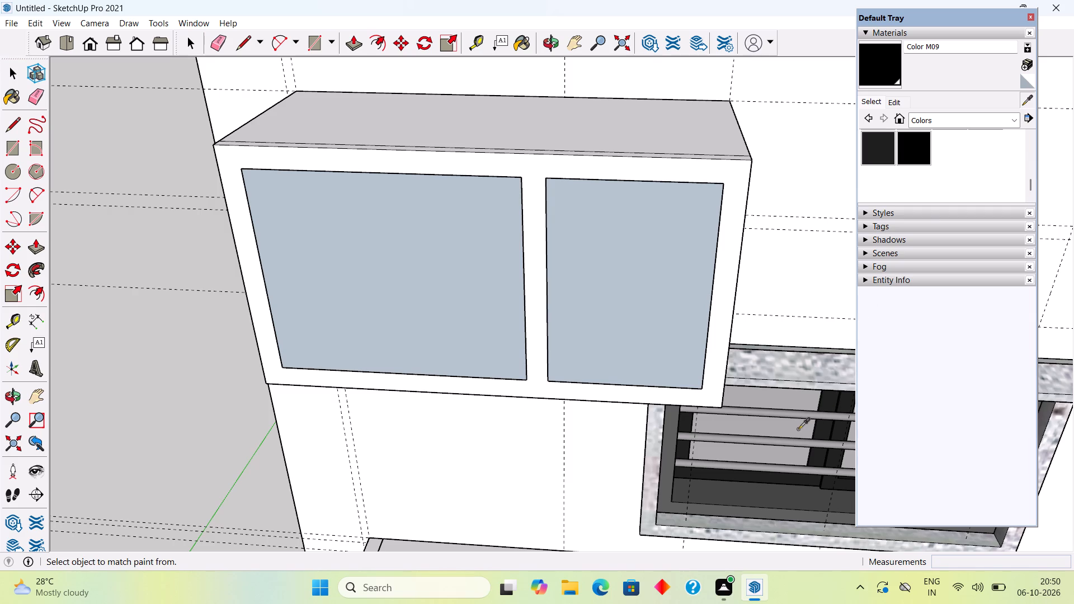
pyautogui.click(798, 429)
pyautogui.click(677, 345)
pyautogui.click(484, 291)
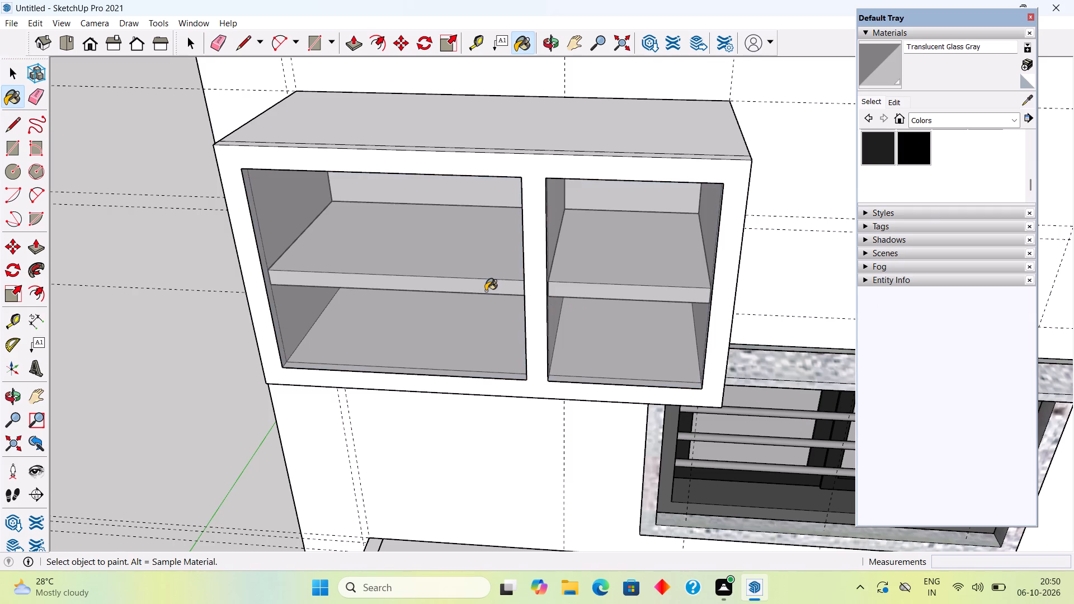
pyautogui.press('space')
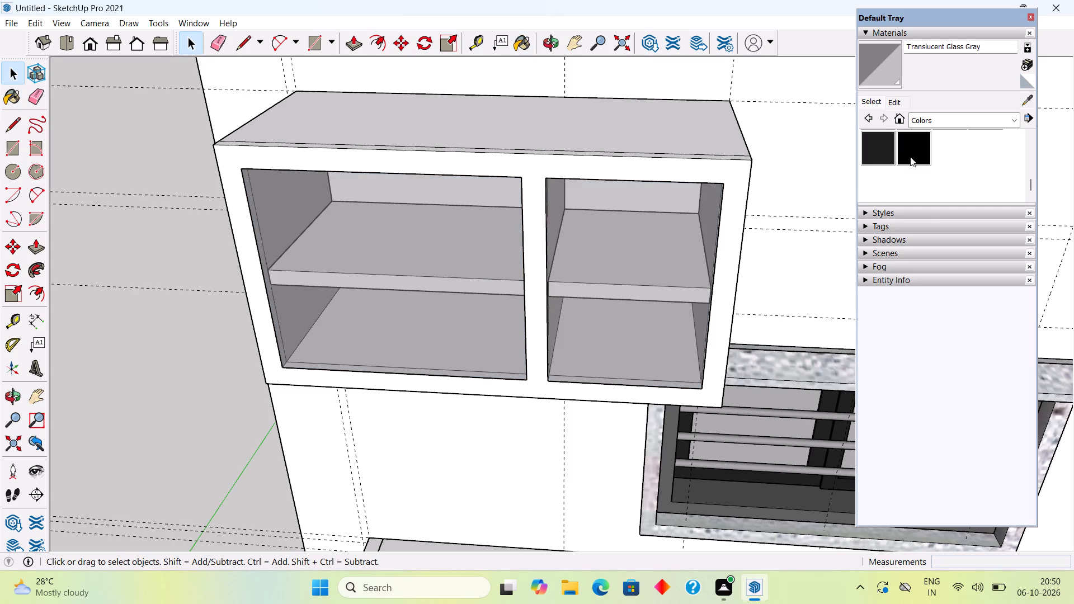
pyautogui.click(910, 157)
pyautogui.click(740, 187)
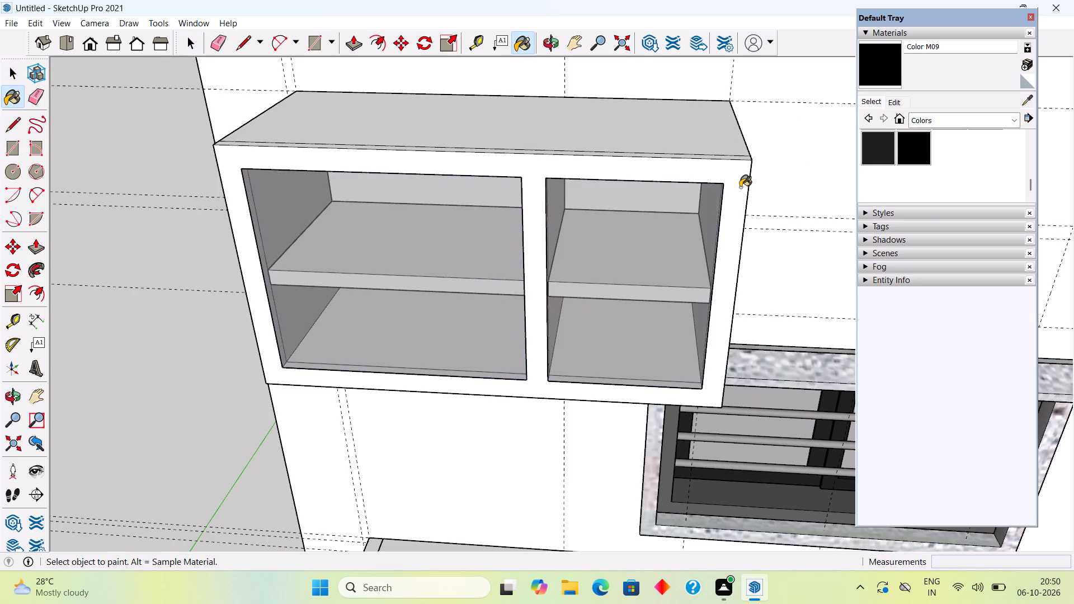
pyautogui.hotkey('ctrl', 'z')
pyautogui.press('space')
# Open the upper cabinet group and paint the front face of its frame black with Color M09.
pyautogui.tripleClick(740, 187)
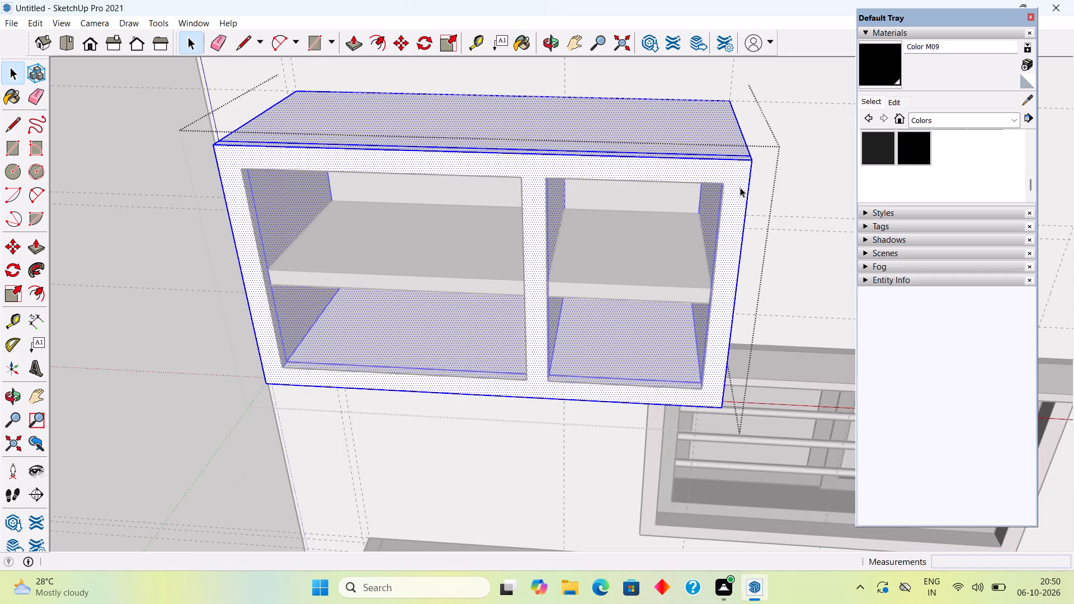
pyautogui.click(740, 187)
pyautogui.doubleClick(738, 181)
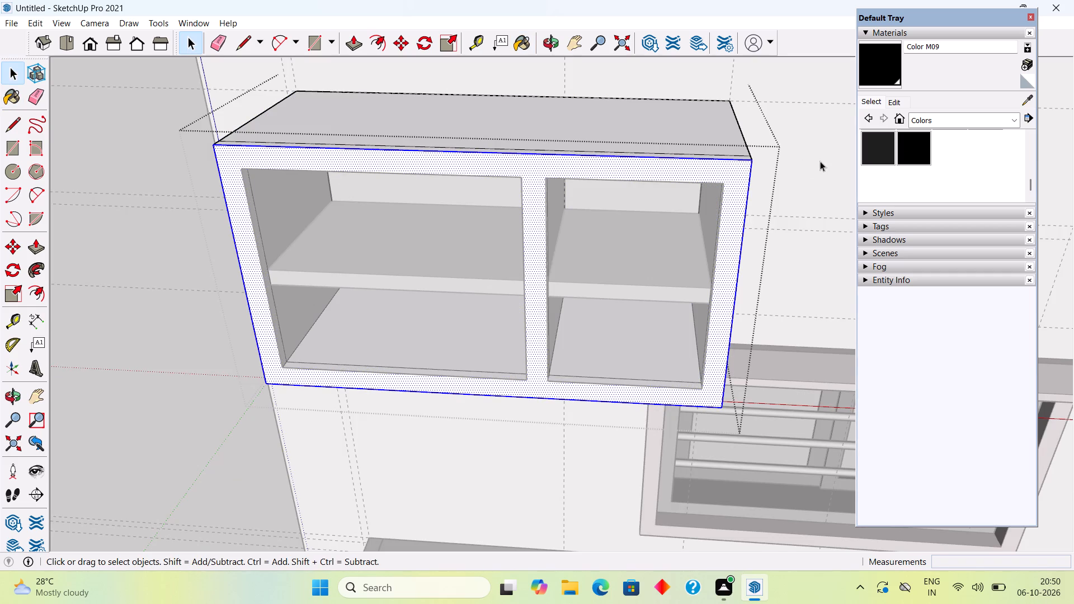
pyautogui.click(908, 149)
pyautogui.click(732, 186)
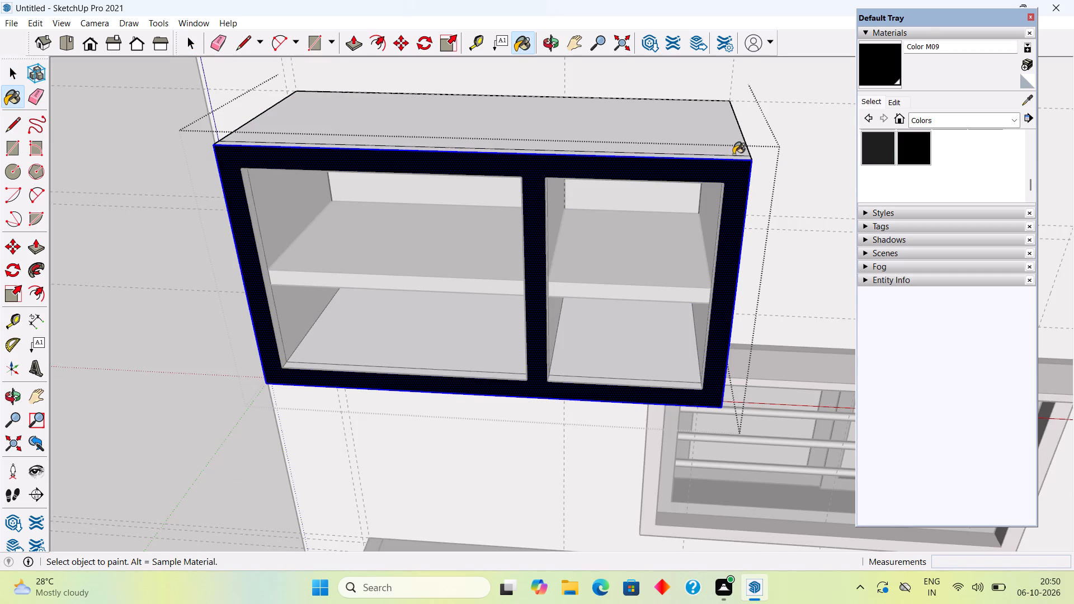
# Paint the narrow front edge strips on the cabinet's top, bottom and both sides with black Color M09, then close the group.
pyautogui.moveTo(733, 149); pyautogui.dragTo(714, 232, button='middle')
pyautogui.scroll(5, 709, 234)
pyautogui.click(710, 234)
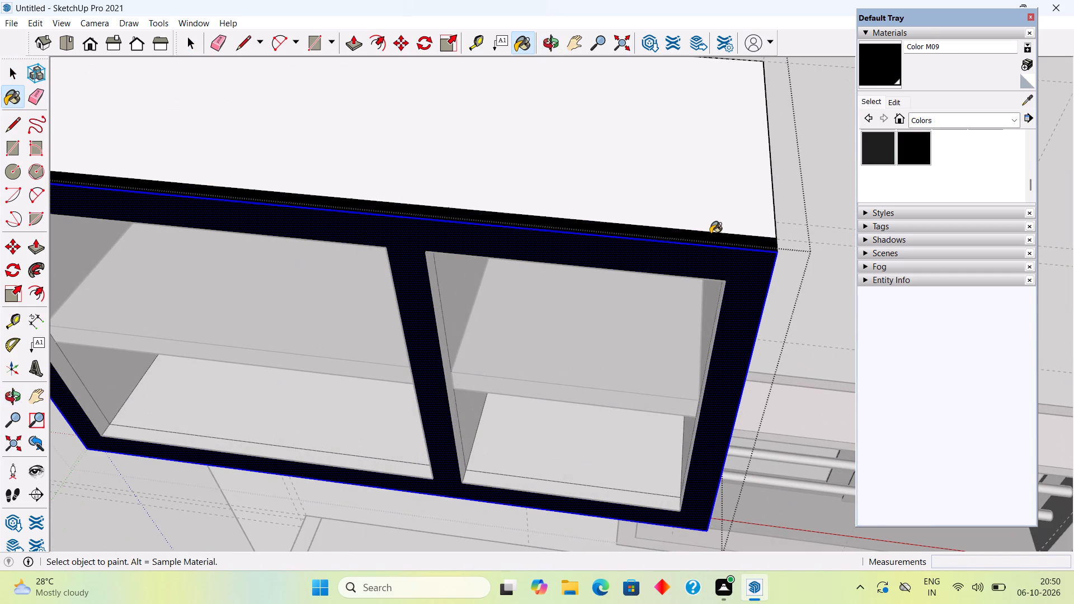
pyautogui.scroll(-4, 727, 228)
pyautogui.scroll(-2, 826, 323)
pyautogui.moveTo(775, 318); pyautogui.dragTo(459, 86, button='middle')
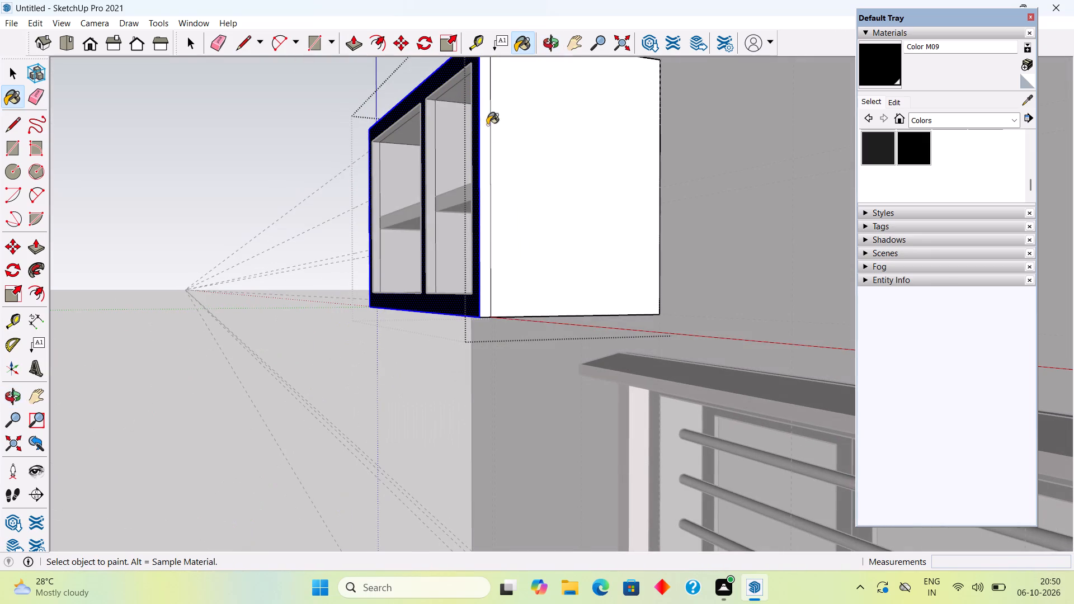
pyautogui.click(486, 159)
pyautogui.moveTo(497, 158); pyautogui.dragTo(622, 35, button='middle')
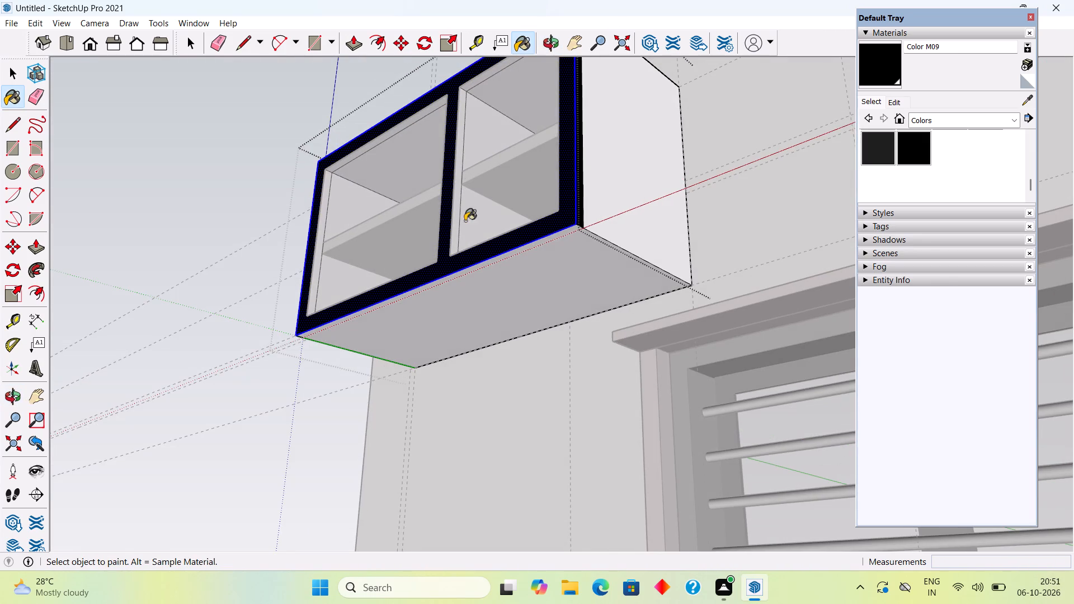
pyautogui.scroll(6, 477, 256)
pyautogui.click(505, 264)
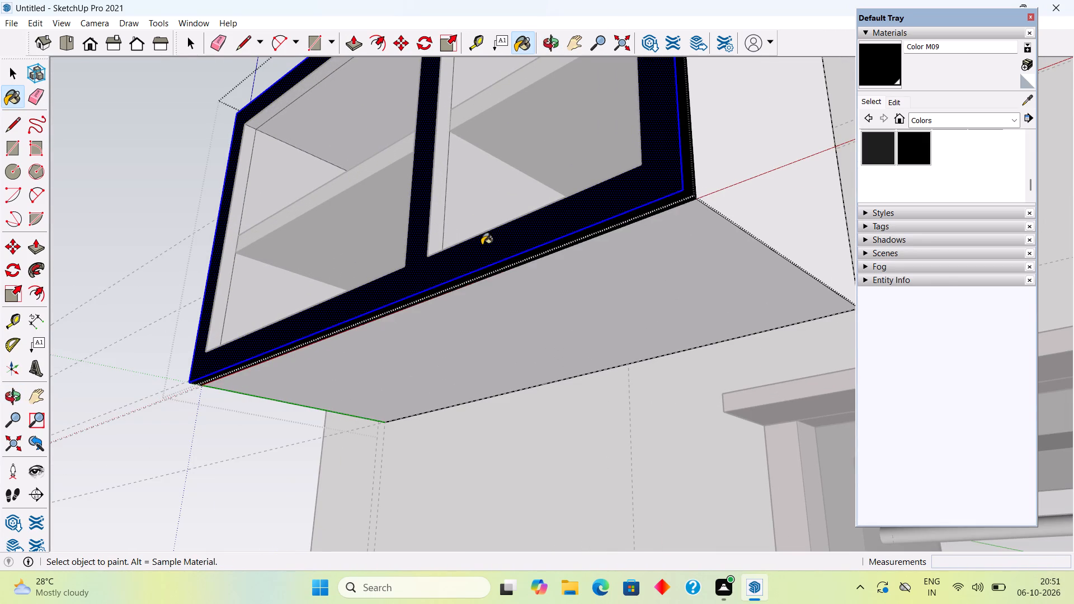
pyautogui.moveTo(482, 245); pyautogui.dragTo(949, 338, button='middle')
pyautogui.scroll(-4, 949, 338)
pyautogui.click(251, 259)
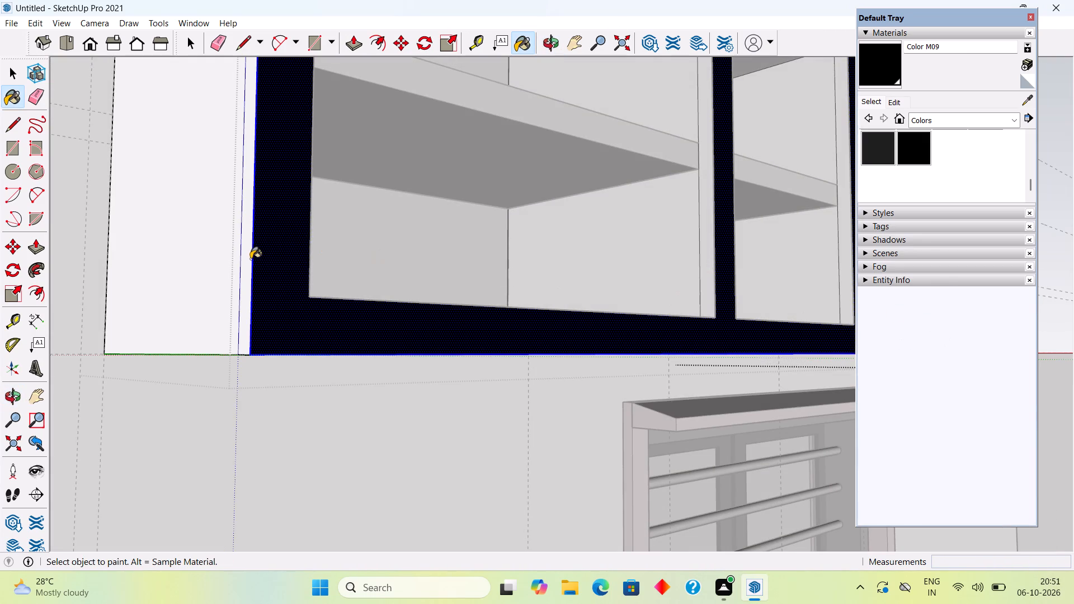
pyautogui.press('space')
pyautogui.scroll(-10, 251, 259)
pyautogui.click(103, 218)
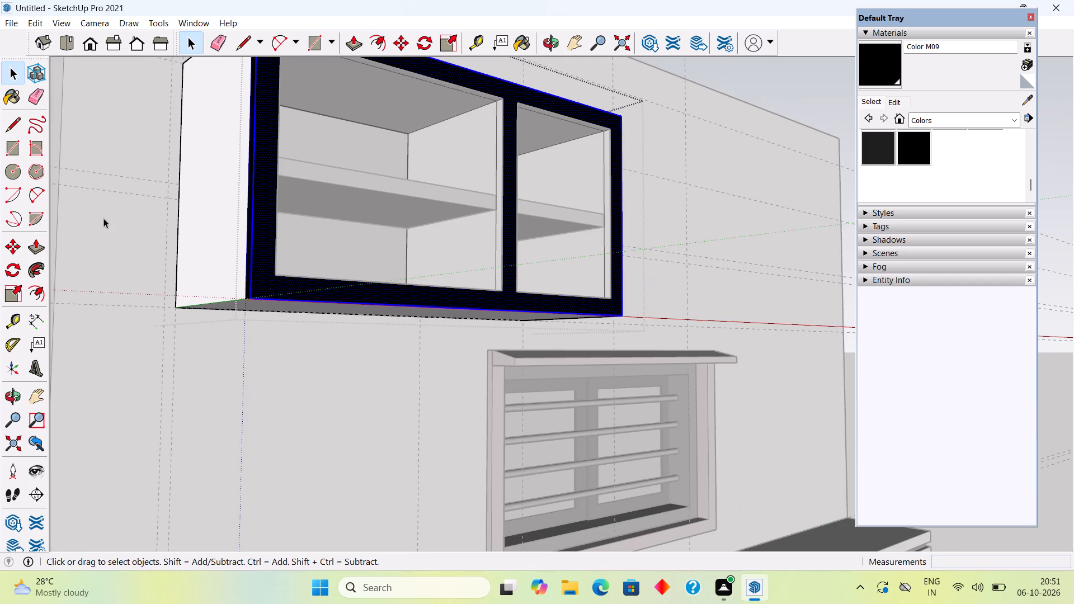
# Examine the black-framed upper cabinet together with the window and base cabinets from several angles.
pyautogui.scroll(-7, 103, 218)
pyautogui.scroll(-1, 279, 211)
pyautogui.moveTo(279, 211); pyautogui.dragTo(241, 343, button='middle')
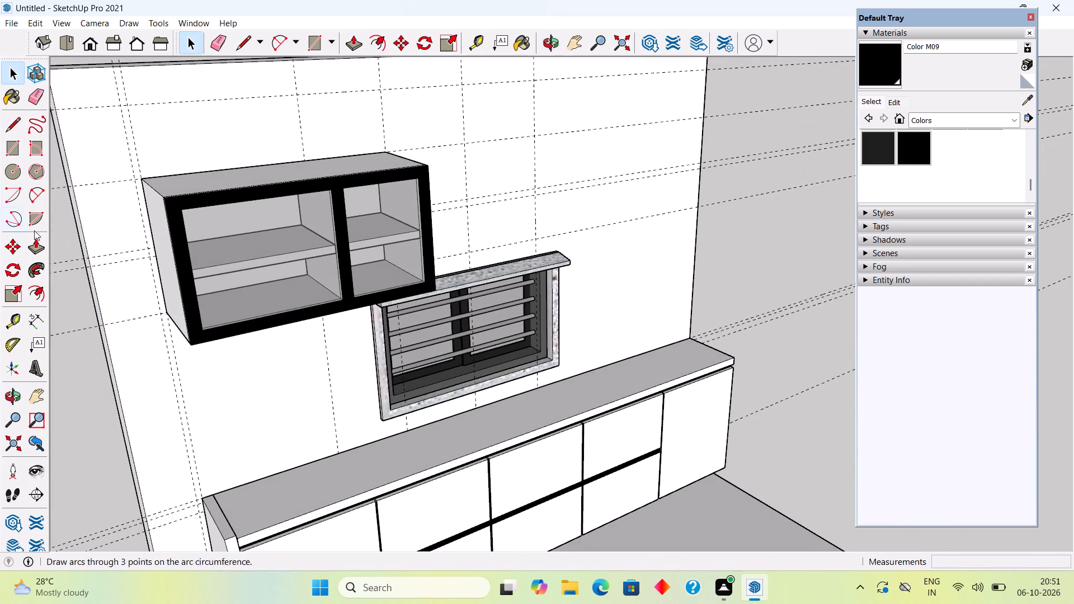
pyautogui.click(58, 299)
pyautogui.moveTo(231, 246); pyautogui.dragTo(92, 216, button='middle')
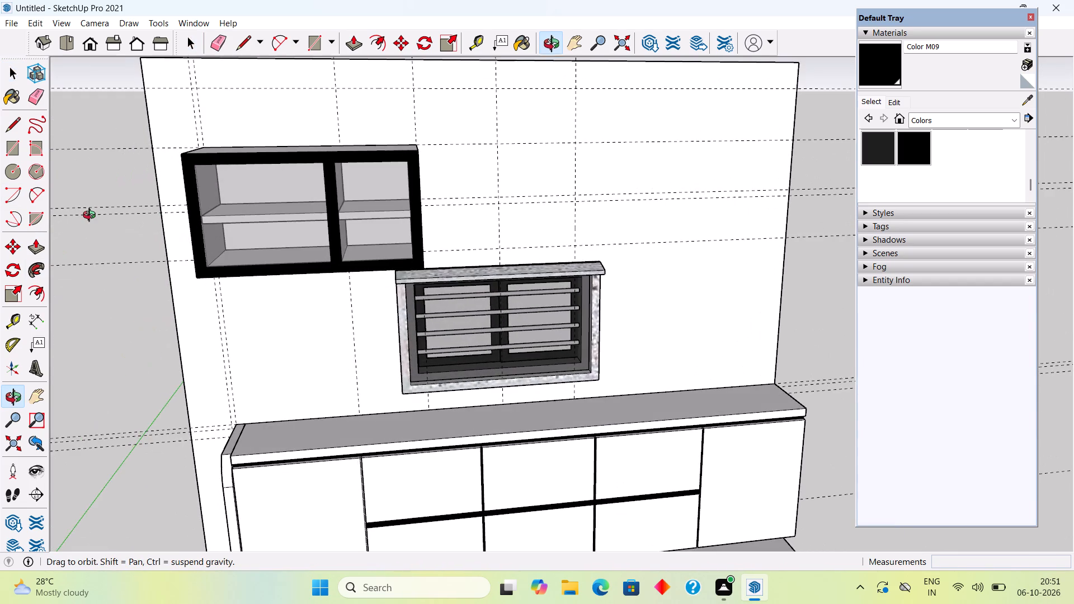
pyautogui.moveTo(92, 216); pyautogui.dragTo(208, 196, button='middle')
pyautogui.scroll(-4, 289, 201)
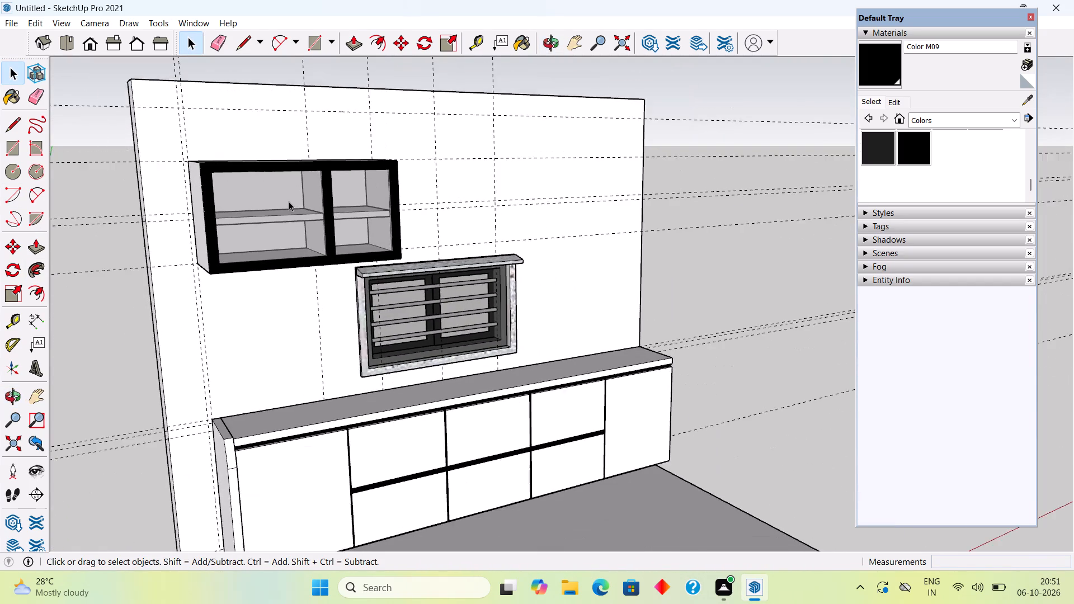
pyautogui.scroll(-3, 288, 201)
pyautogui.moveTo(362, 192); pyautogui.dragTo(162, 183, button='middle')
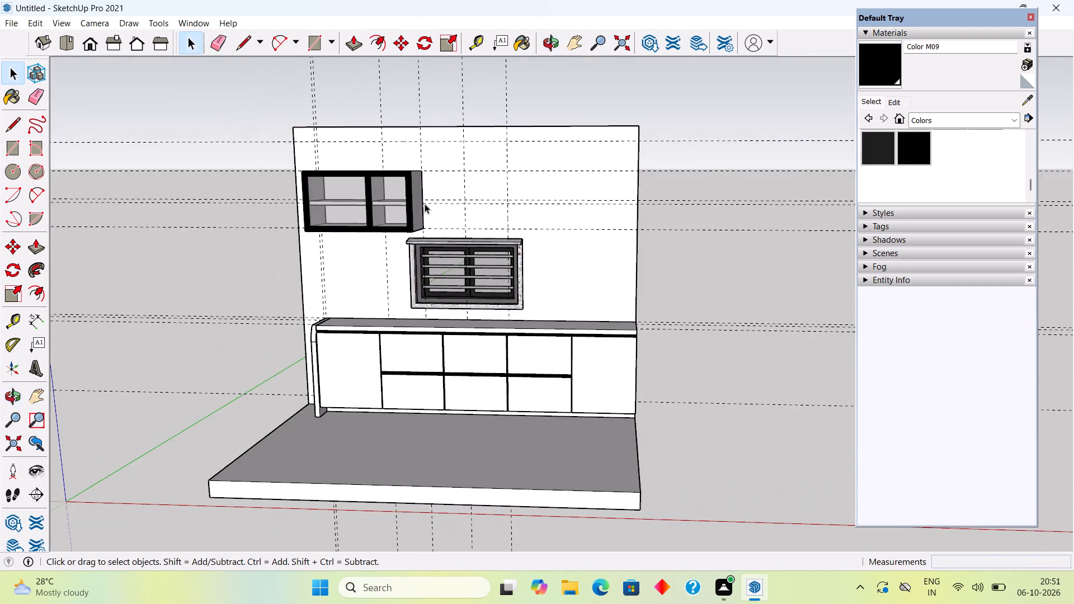
# Place a horizontal guide 3" above the guide level with the upper cabinet's bottom, and another 2" above that.
pyautogui.scroll(4, 476, 203)
pyautogui.scroll(3, 534, 190)
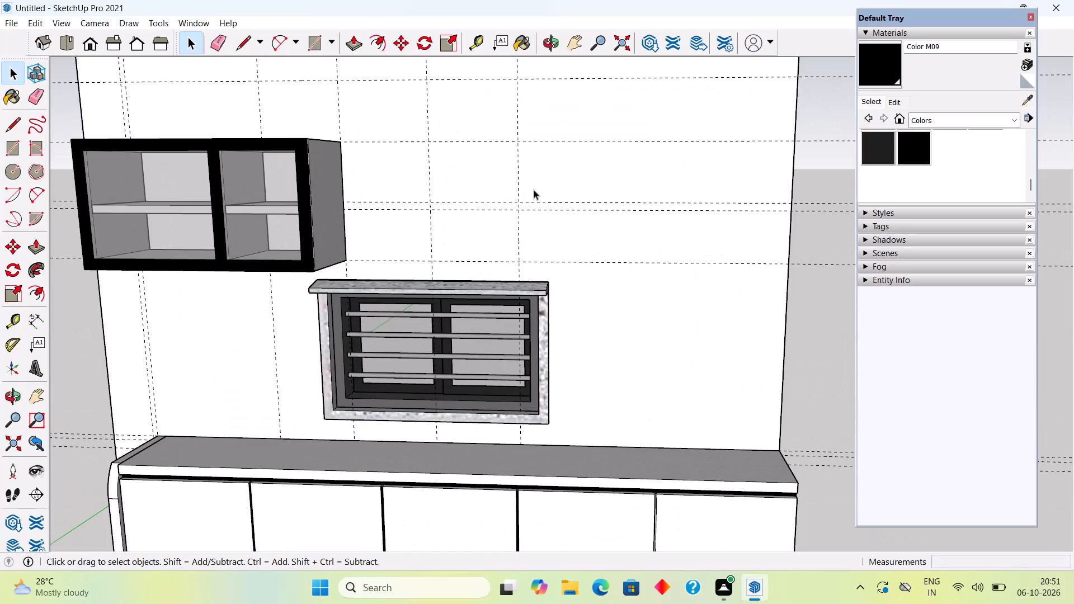
pyautogui.press('t')
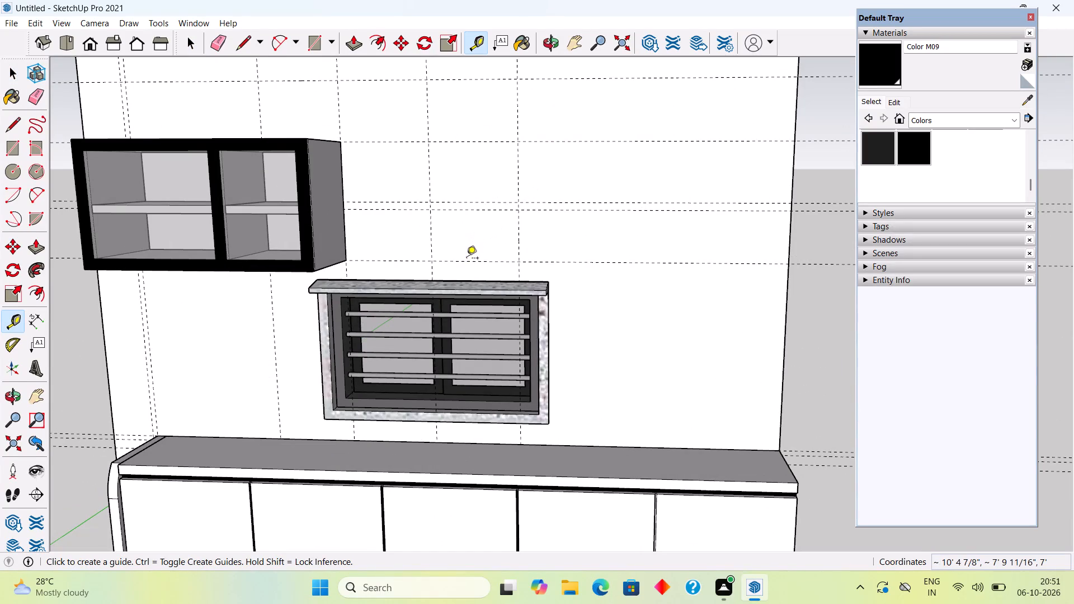
pyautogui.click(468, 263)
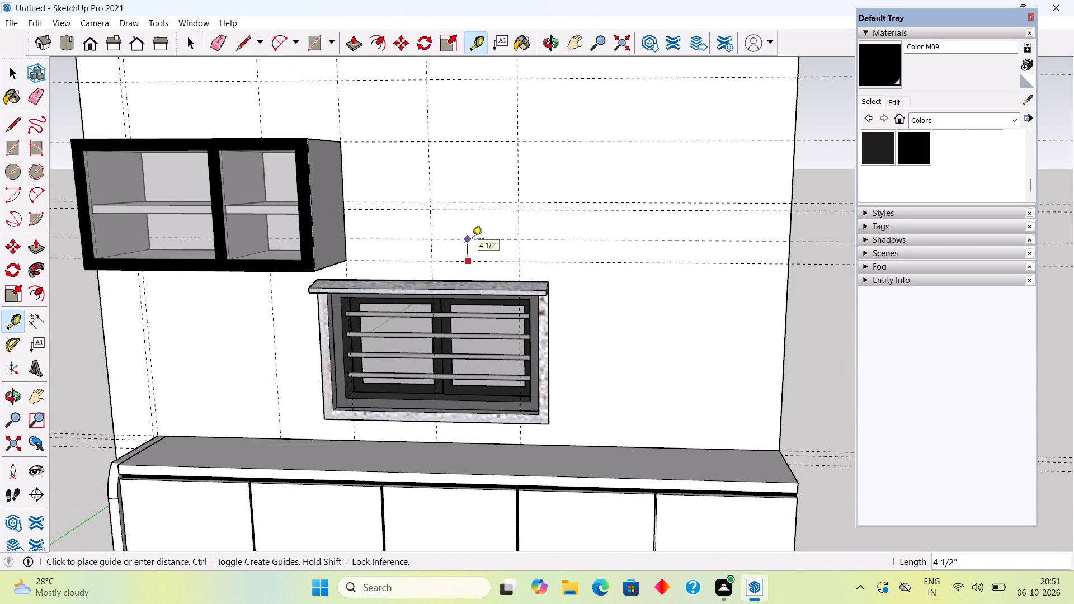
pyautogui.write('3"')
pyautogui.press('Return')
pyautogui.click(473, 249)
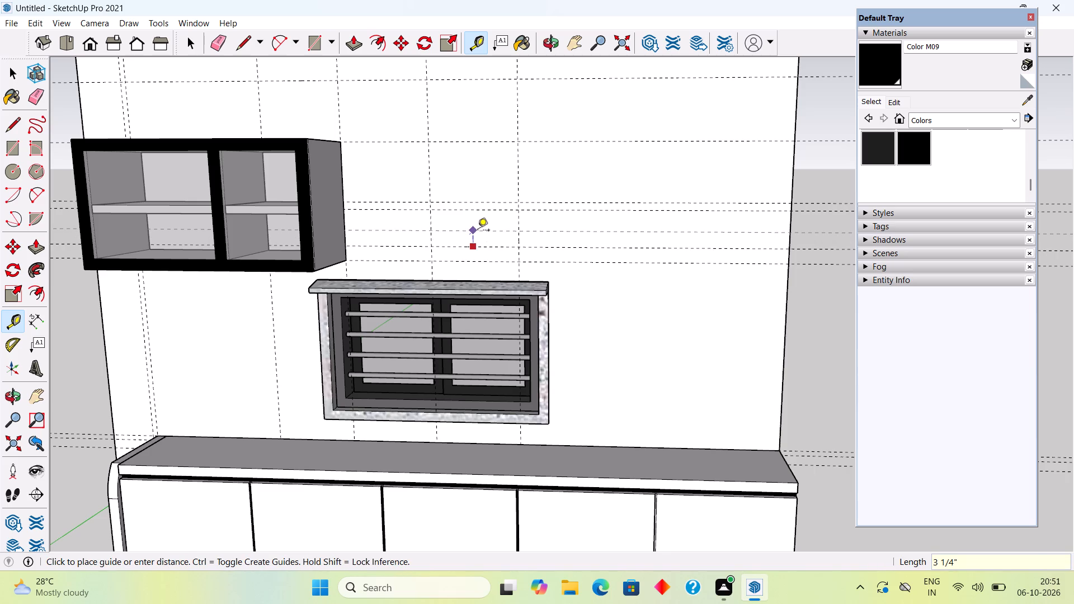
pyautogui.write('2"')
pyautogui.press('Return')
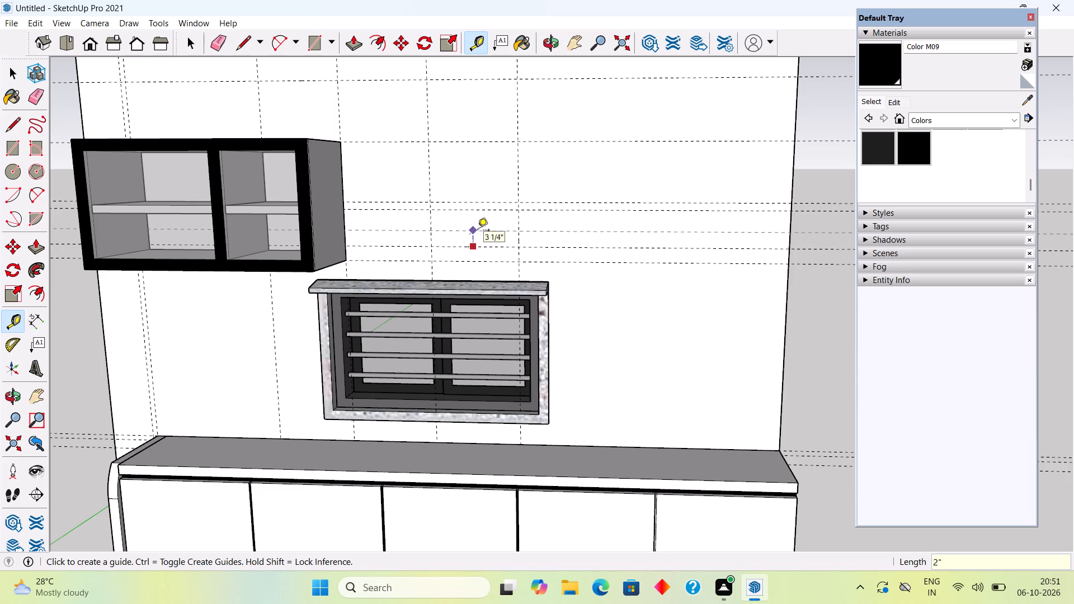
# Place vertical guides 1" inward from the guides bounding the bay beside the upper cabinet, above the window.
pyautogui.click(344, 191)
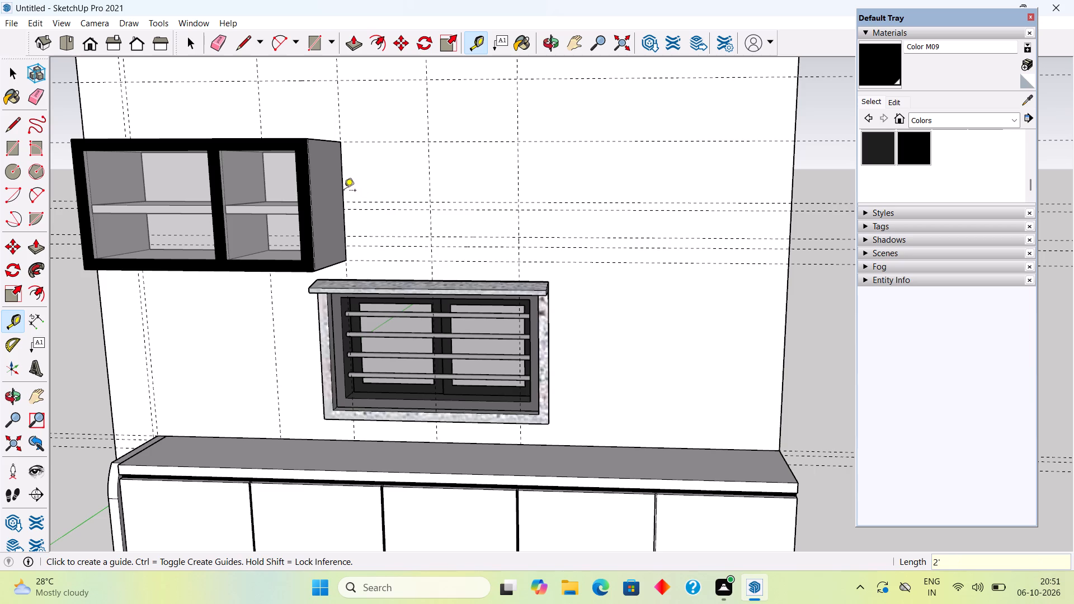
pyautogui.press('1')
pyautogui.hotkey('shift', '"')
pyautogui.press('Return')
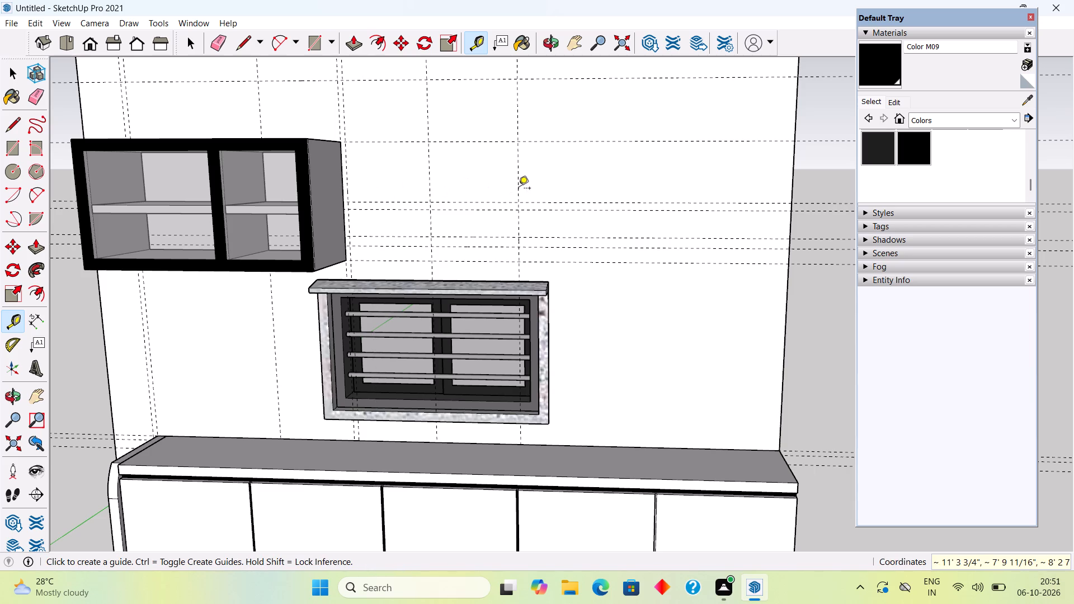
pyautogui.click(519, 189)
pyautogui.press('2')
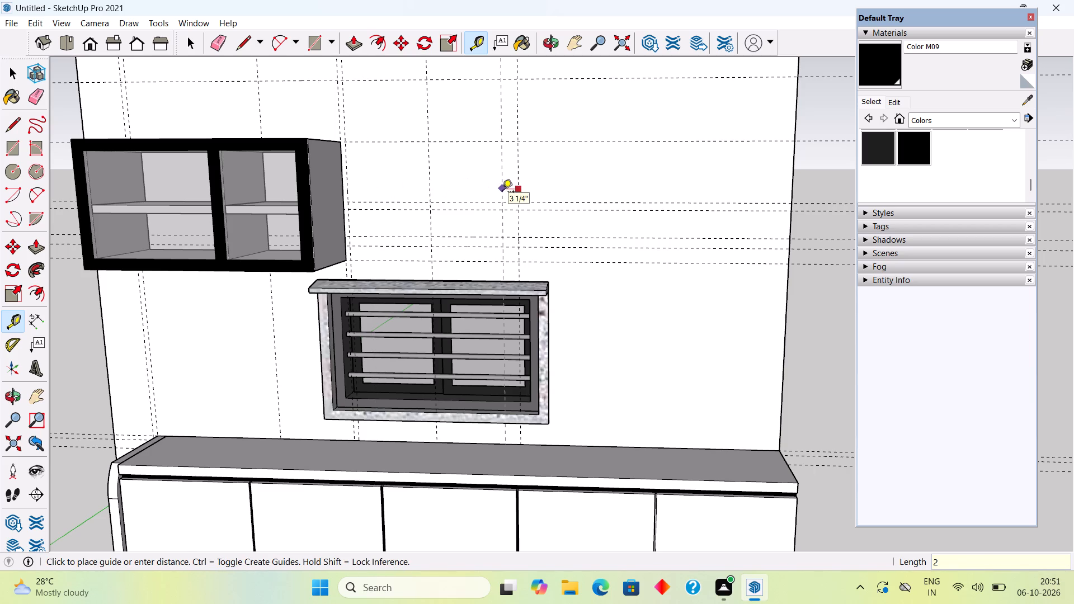
pyautogui.press('BackSpace')
pyautogui.write('1"')
pyautogui.press('Return')
pyautogui.press('space')
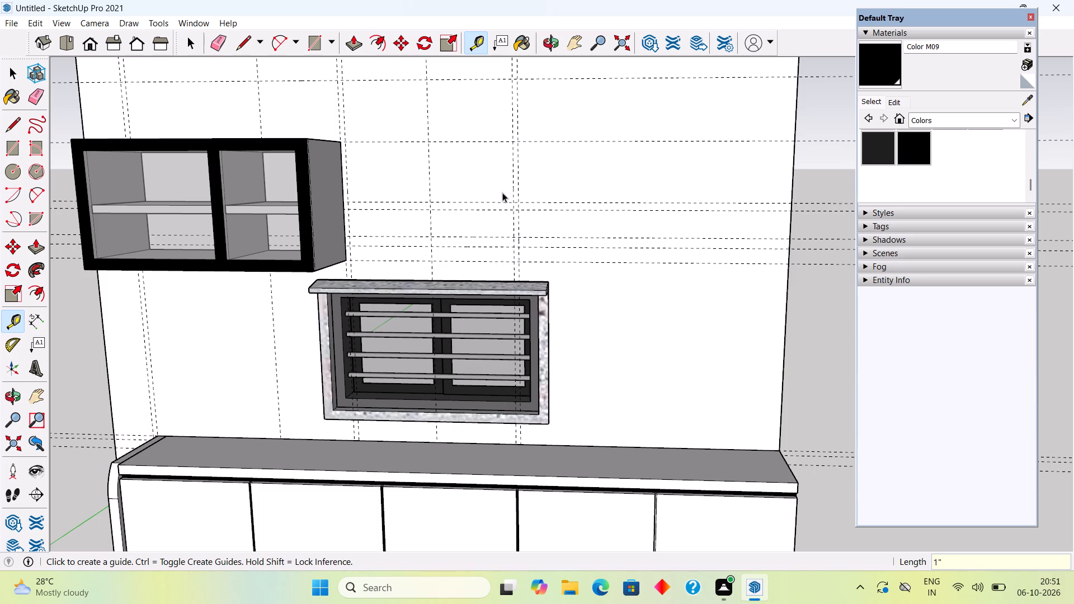
# Draw a 2' 10" by 2" rectangle on the wall above the window, between the new guides.
pyautogui.moveTo(470, 232); pyautogui.dragTo(558, 259, button='middle')
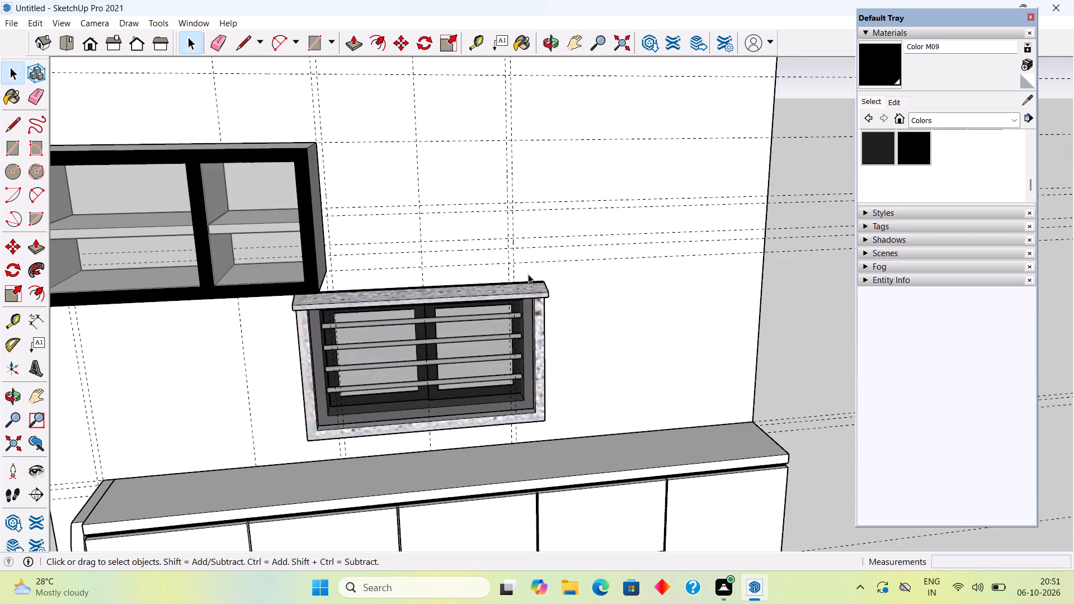
pyautogui.press('r')
pyautogui.click(333, 246)
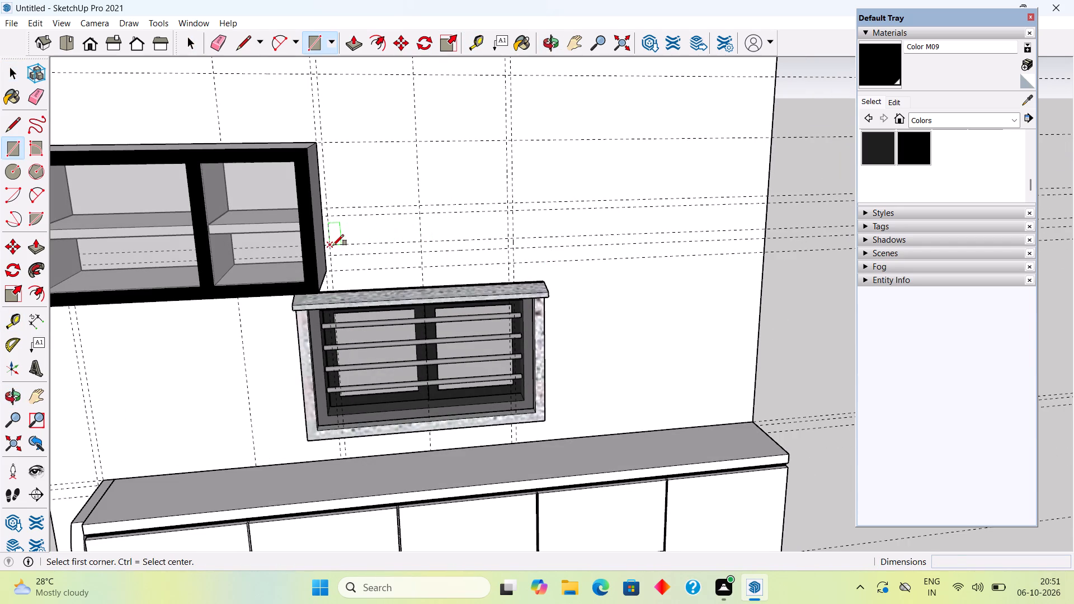
pyautogui.click(510, 249)
pyautogui.press('space')
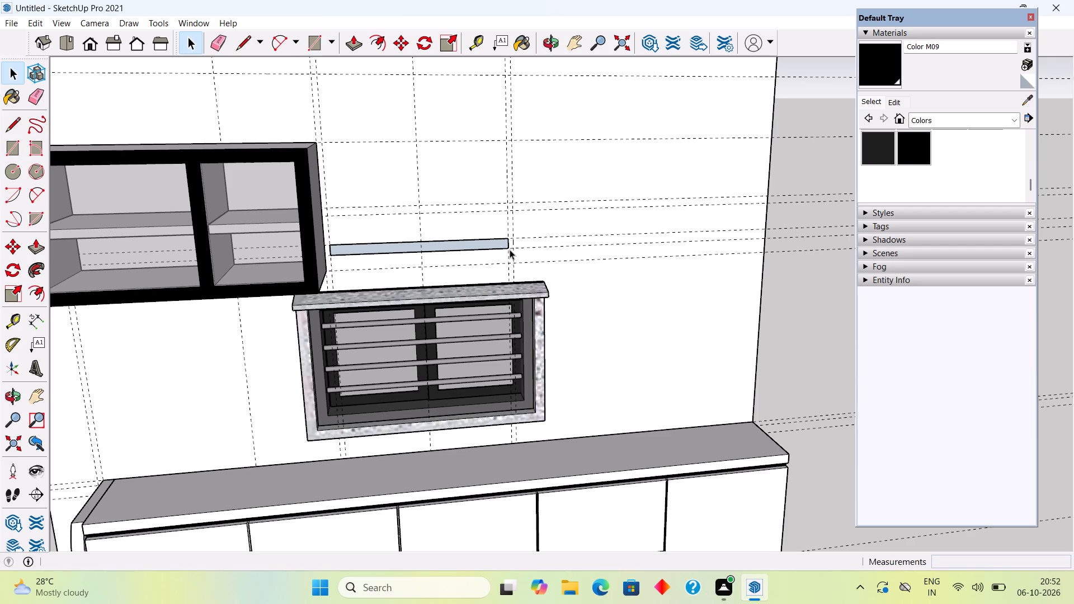
# Make each of the upper cabinet's two glass front panels its own group, including its bounding edges.
pyautogui.scroll(-5, 510, 249)
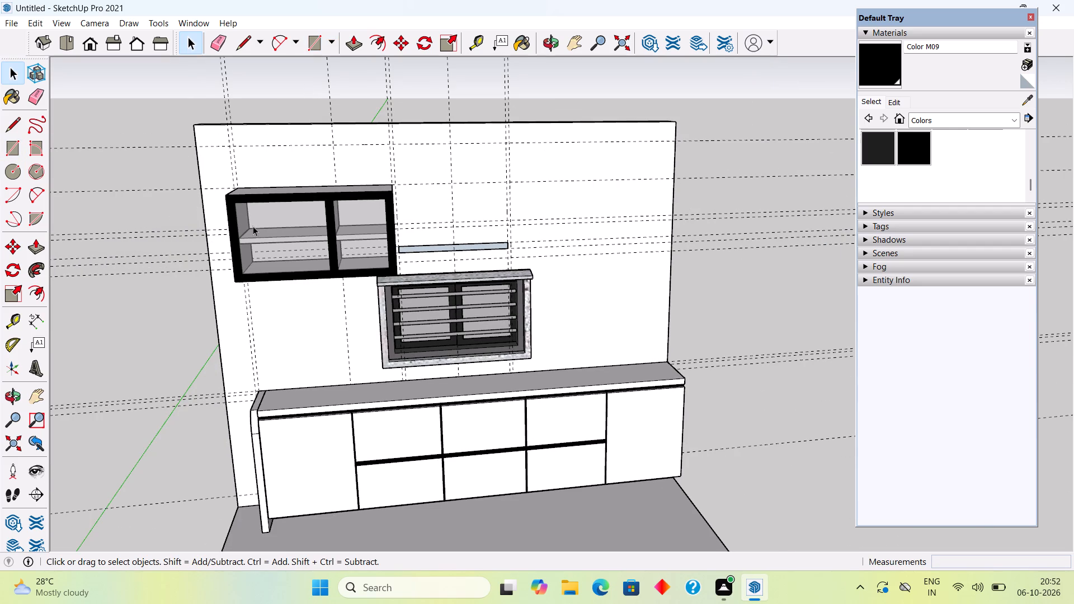
pyautogui.click(253, 226)
pyautogui.tripleClick(312, 214)
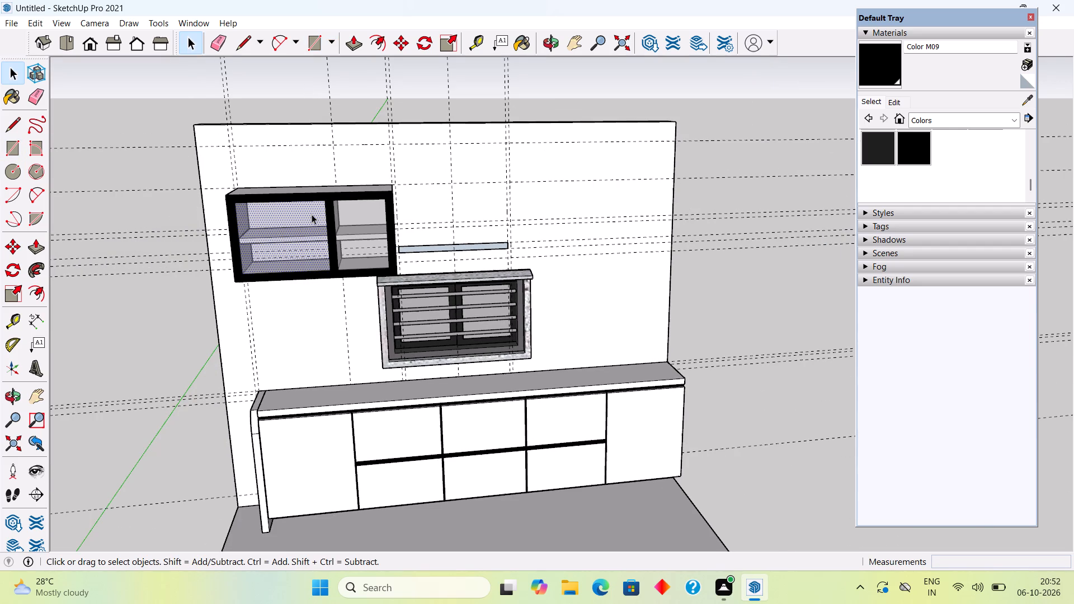
pyautogui.rightClick(312, 214)
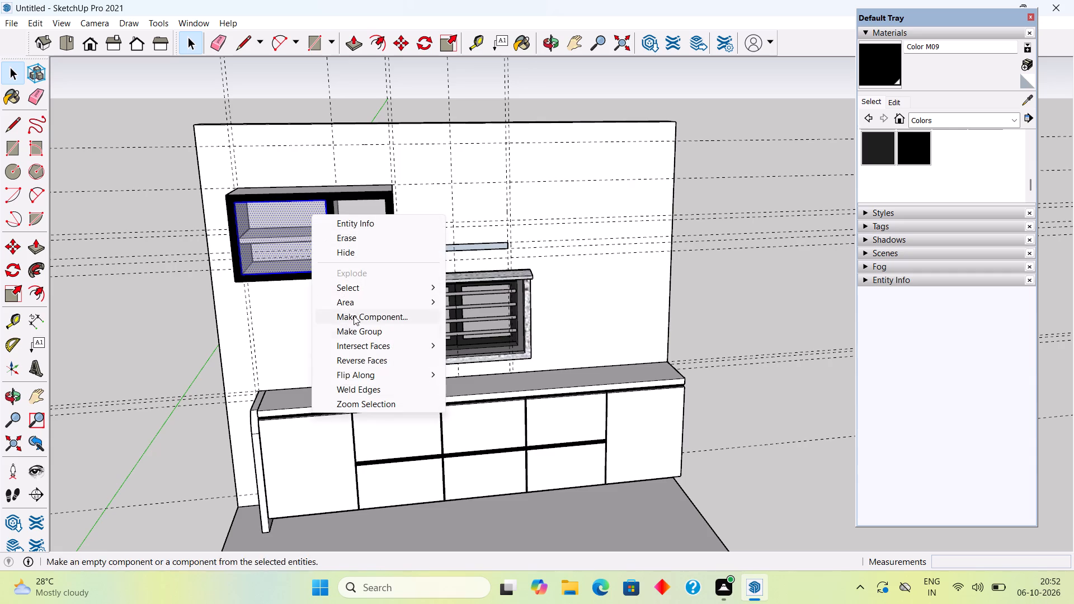
pyautogui.click(357, 329)
pyautogui.tripleClick(345, 247)
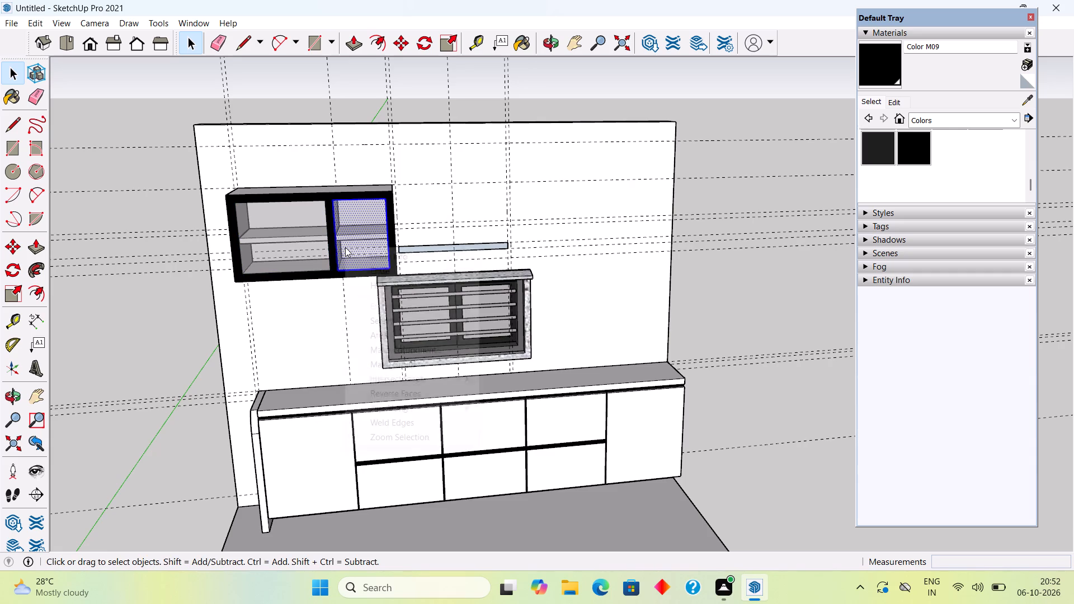
pyautogui.rightClick(345, 247)
pyautogui.click(383, 361)
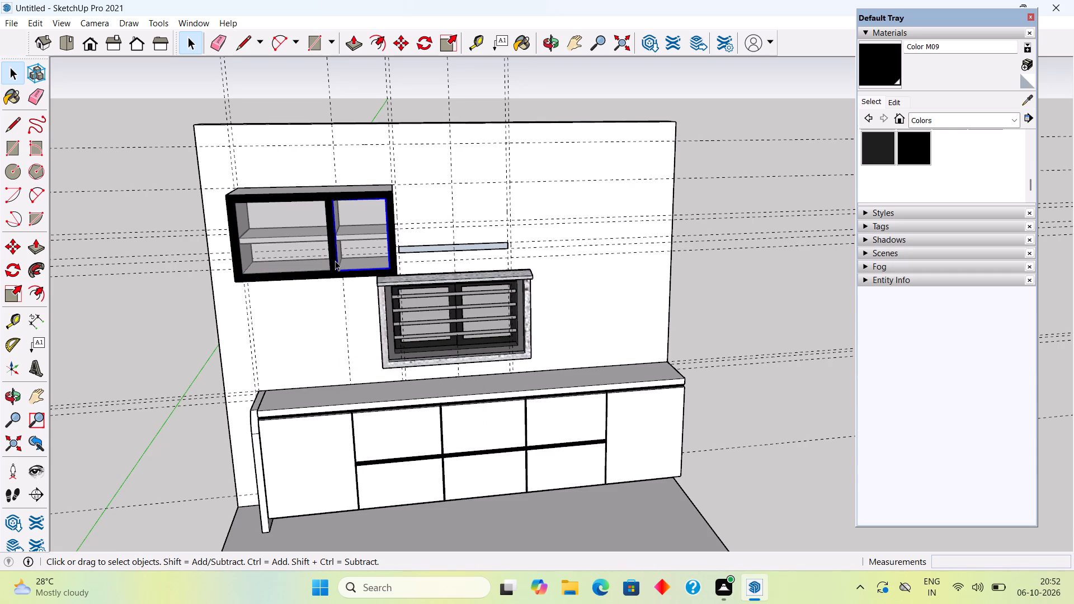
# Make a group from the upper cabinet's black-framed body.
pyautogui.keyDown('shift'); pyautogui.click(299, 256); pyautogui.keyUp('shift')
pyautogui.keyDown('shift'); pyautogui.click(310, 277); pyautogui.keyUp('shift')
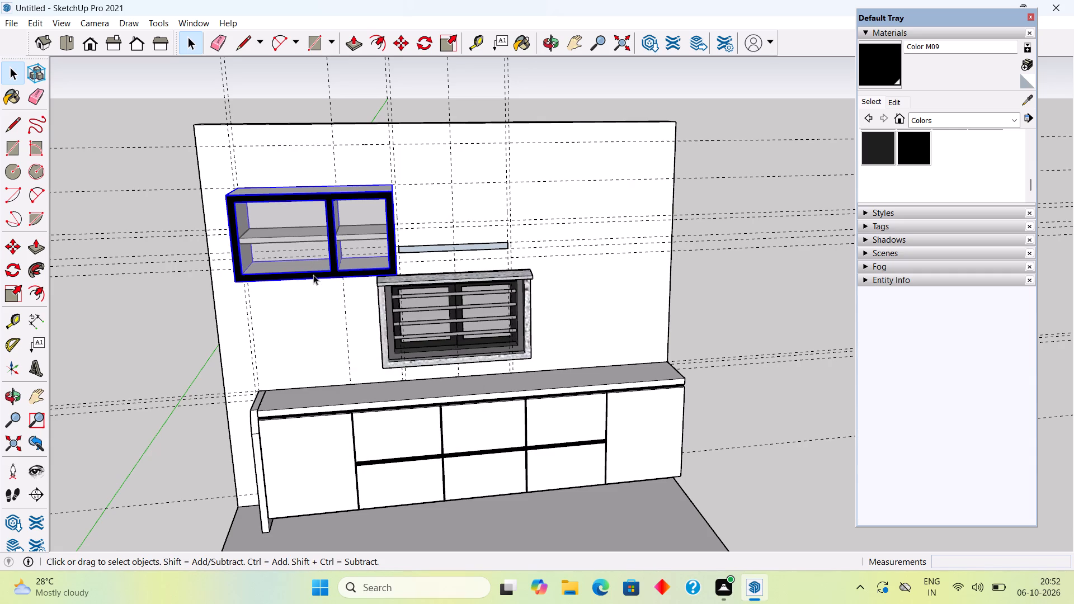
pyautogui.rightClick(313, 273)
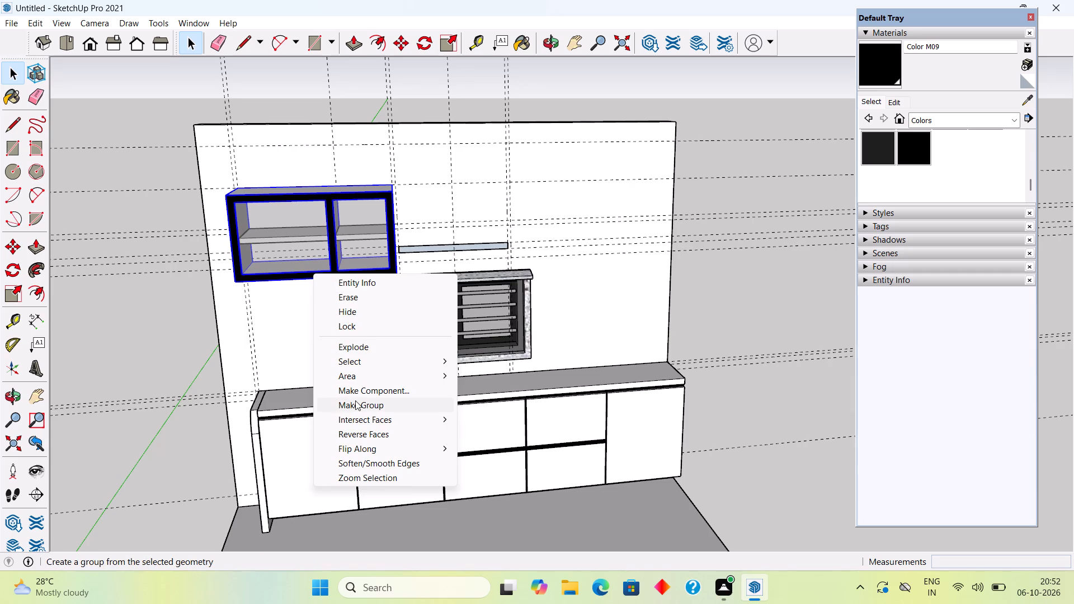
pyautogui.click(355, 400)
# Scale the upper cabinet's black-framed body to about 0.66 of its depth along the green axis.
pyautogui.moveTo(286, 246); pyautogui.dragTo(388, 235, button='middle')
pyautogui.press('s')
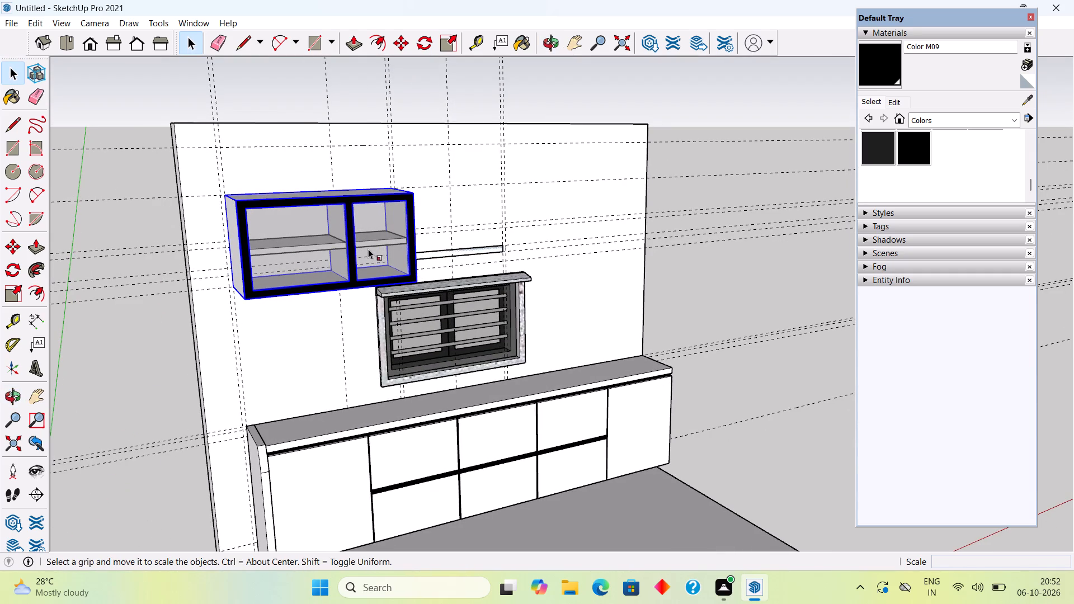
pyautogui.click(333, 244)
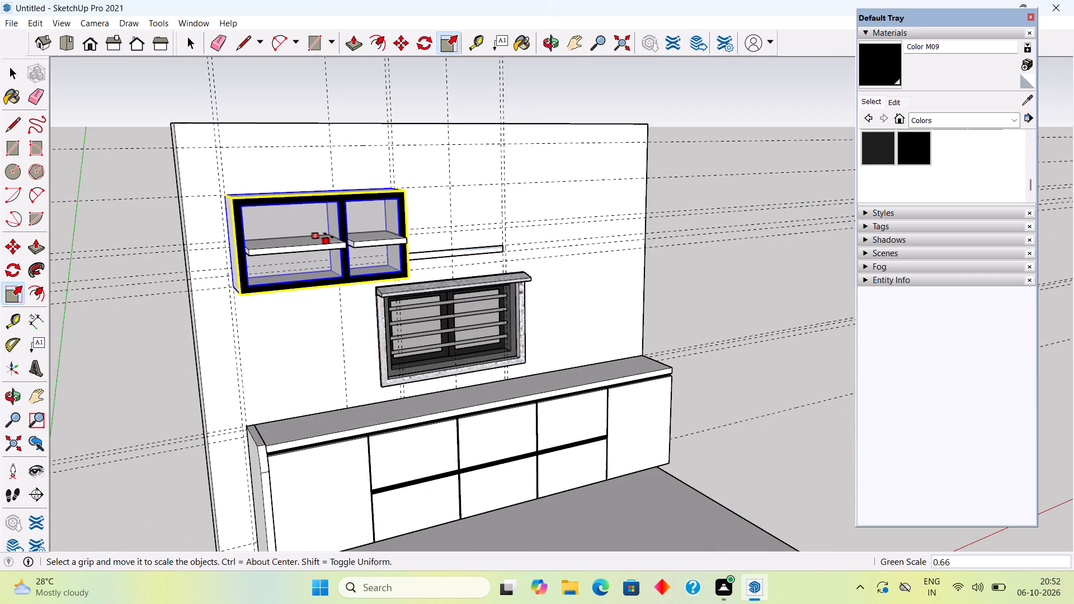
pyautogui.click(329, 235)
# Push the front face of the wide compartment's protruding shelf back about 5 1/8".
pyautogui.press('space')
pyautogui.scroll(10, 307, 242)
pyautogui.click(307, 256)
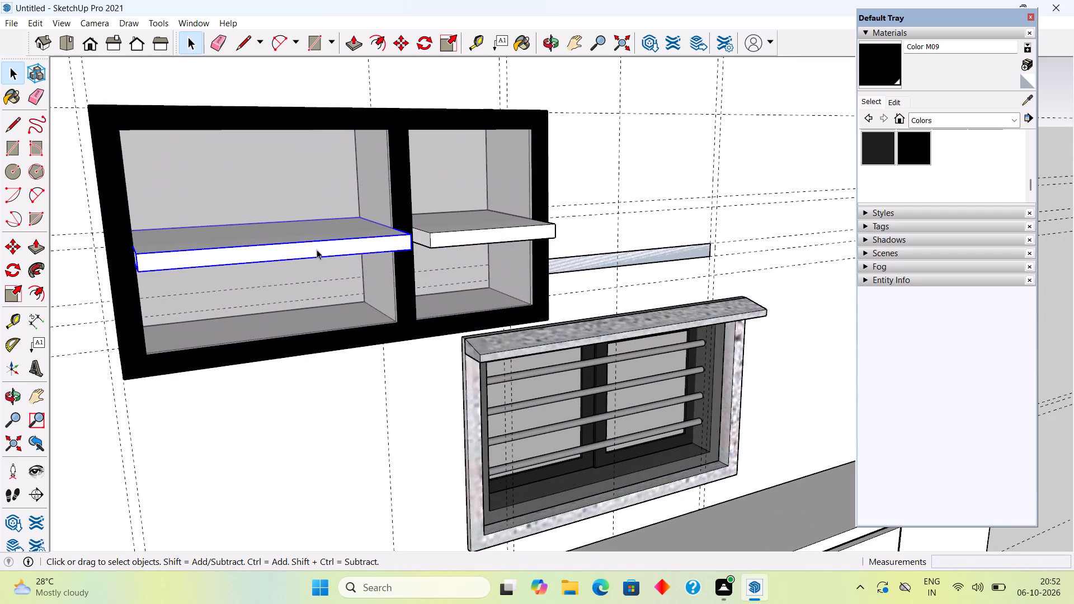
pyautogui.scroll(5, 353, 240)
pyautogui.moveTo(389, 231); pyautogui.dragTo(499, 249, button='middle')
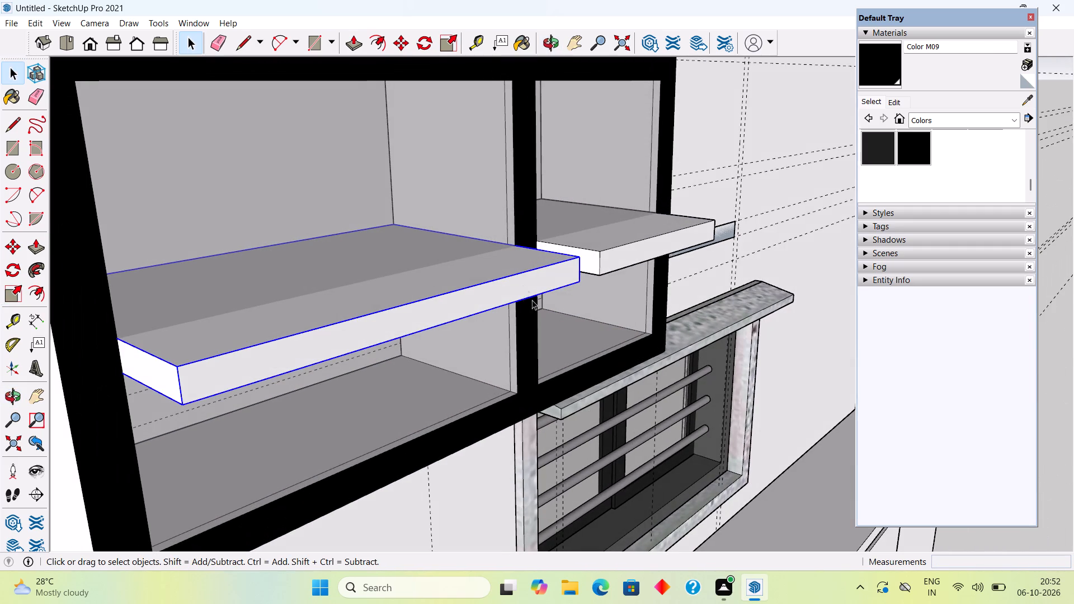
pyautogui.tripleClick(524, 292)
pyautogui.press('p')
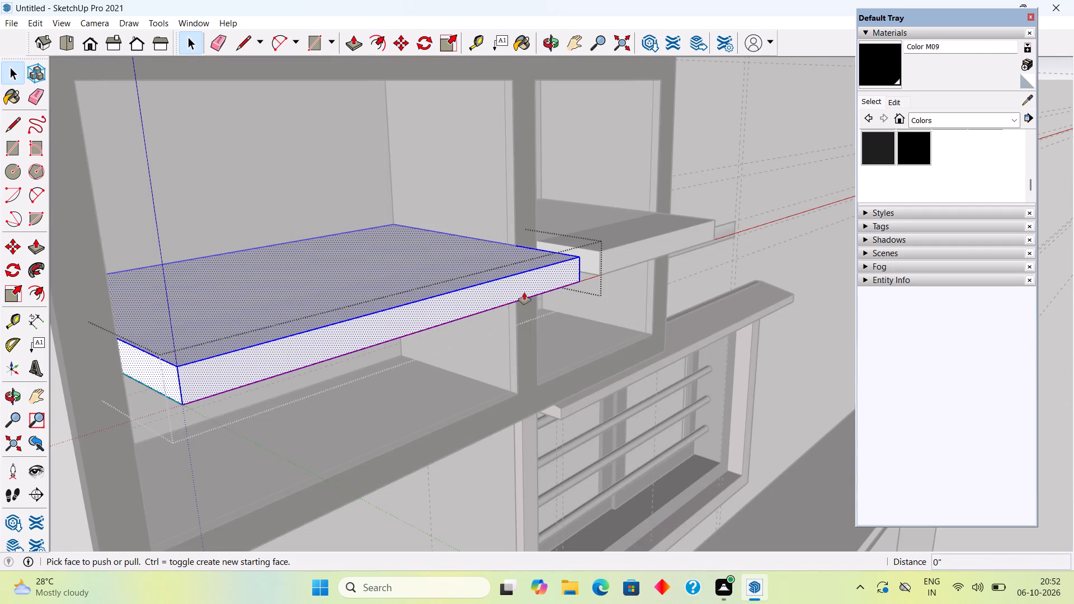
pyautogui.click(519, 286)
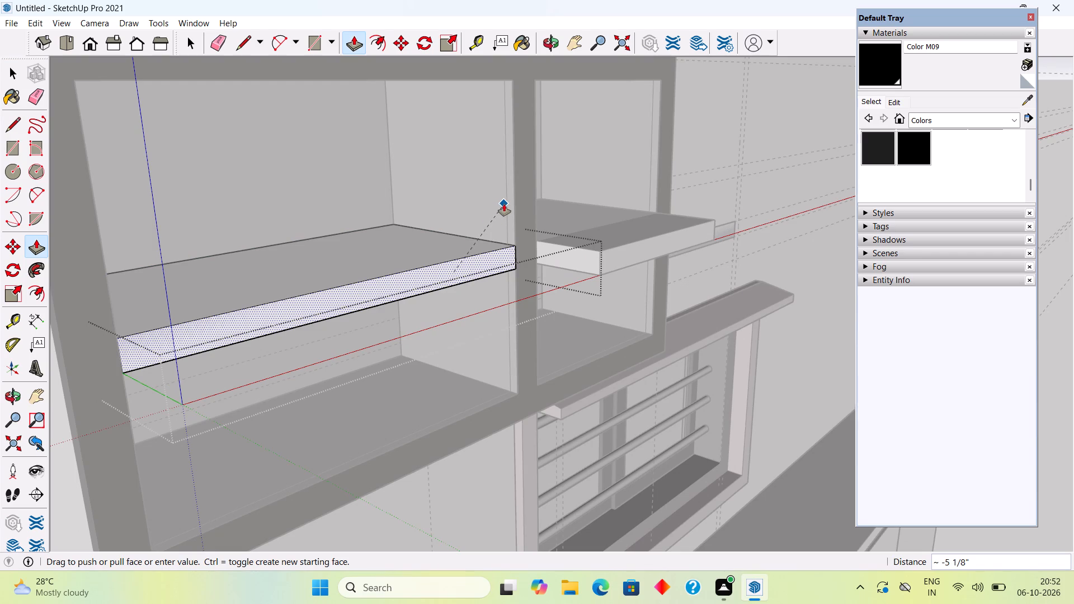
pyautogui.click(504, 204)
# Push the front face of the narrow compartment's protruding shelf back about 5 1/8".
pyautogui.press('space')
pyautogui.tripleClick(621, 254)
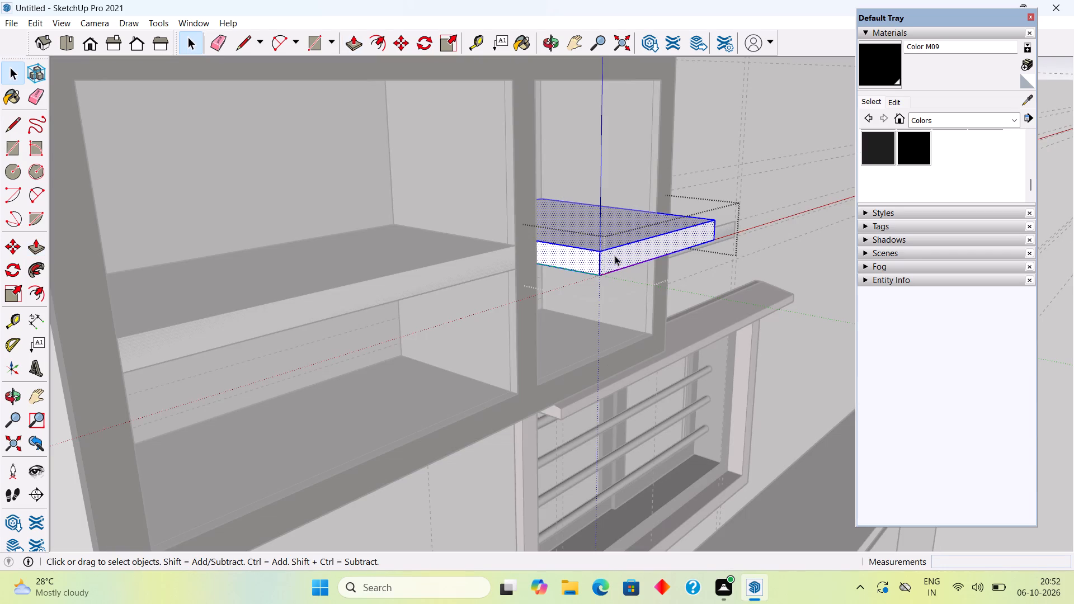
pyautogui.press('p')
pyautogui.click(622, 251)
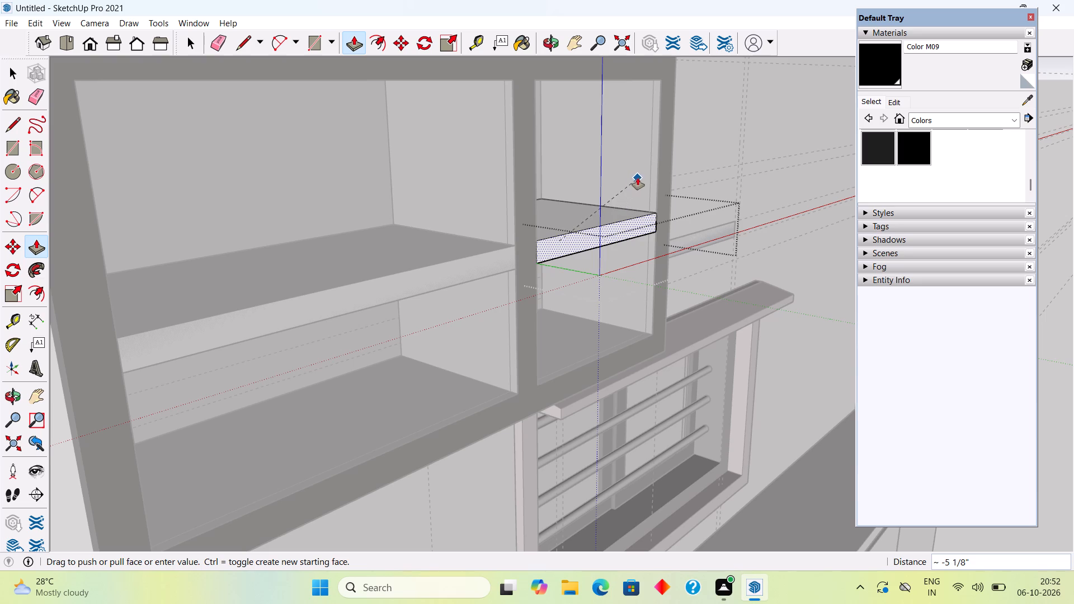
pyautogui.click(649, 158)
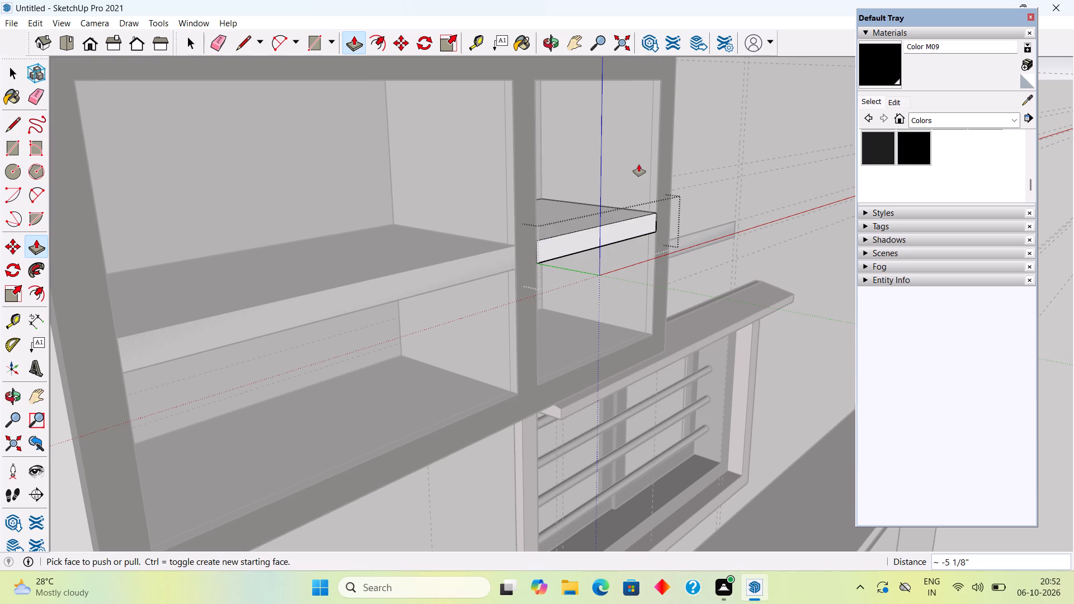
pyautogui.press('space')
pyautogui.click(690, 236)
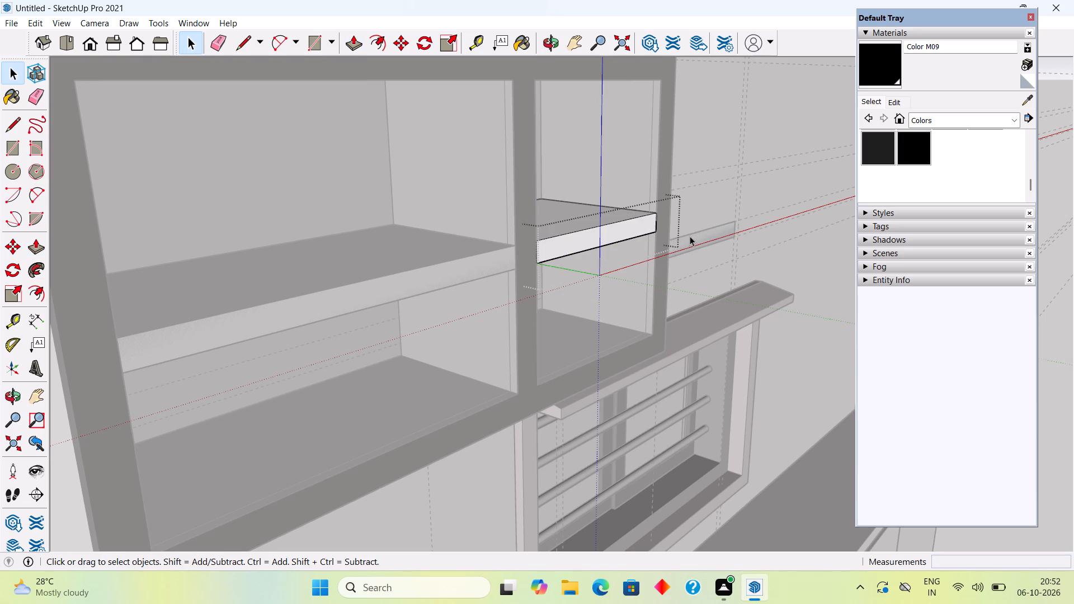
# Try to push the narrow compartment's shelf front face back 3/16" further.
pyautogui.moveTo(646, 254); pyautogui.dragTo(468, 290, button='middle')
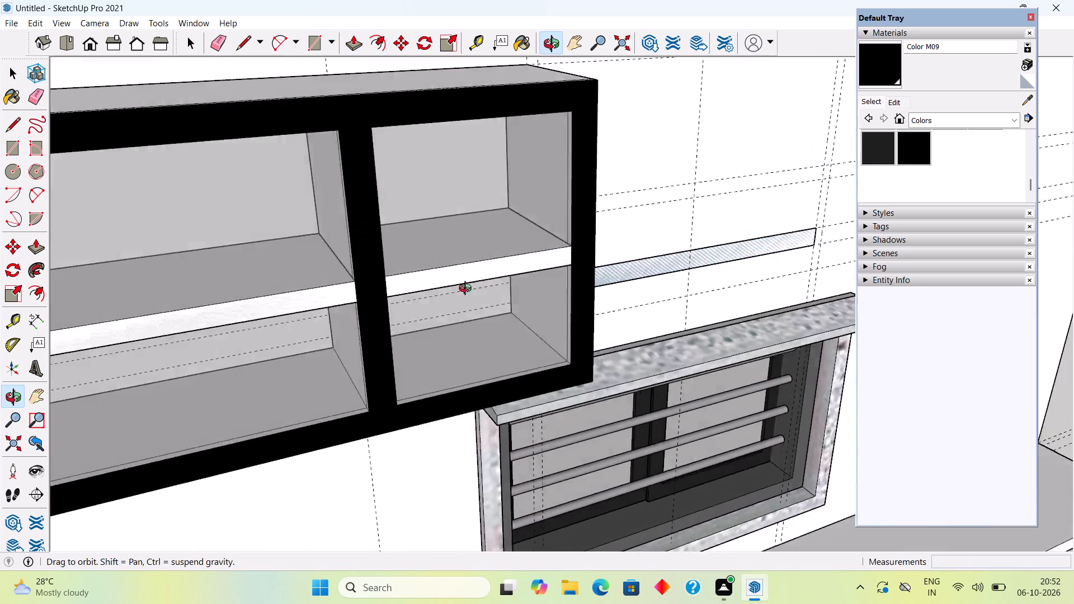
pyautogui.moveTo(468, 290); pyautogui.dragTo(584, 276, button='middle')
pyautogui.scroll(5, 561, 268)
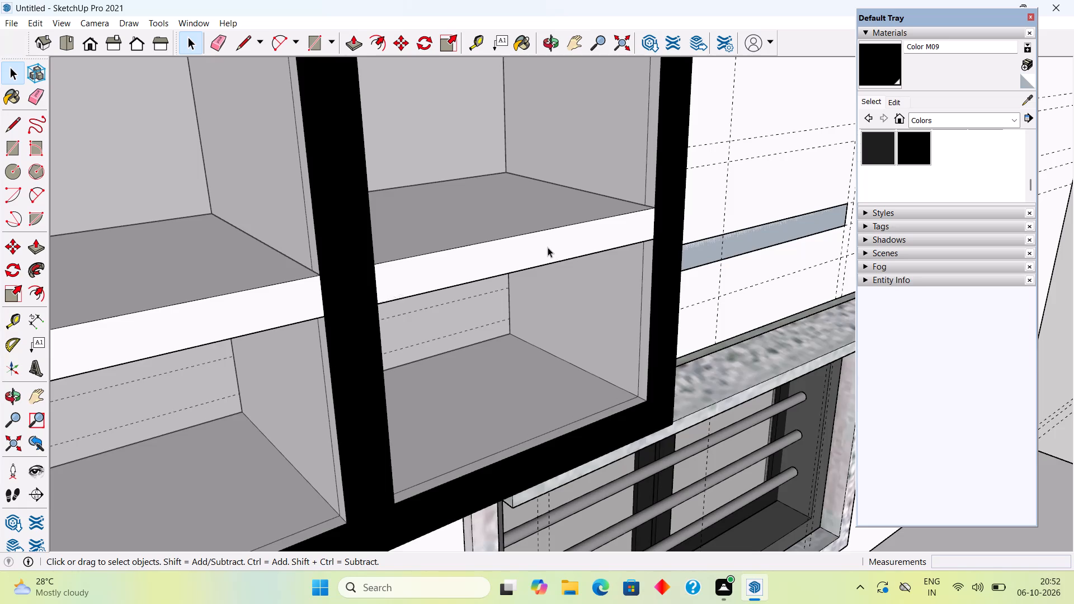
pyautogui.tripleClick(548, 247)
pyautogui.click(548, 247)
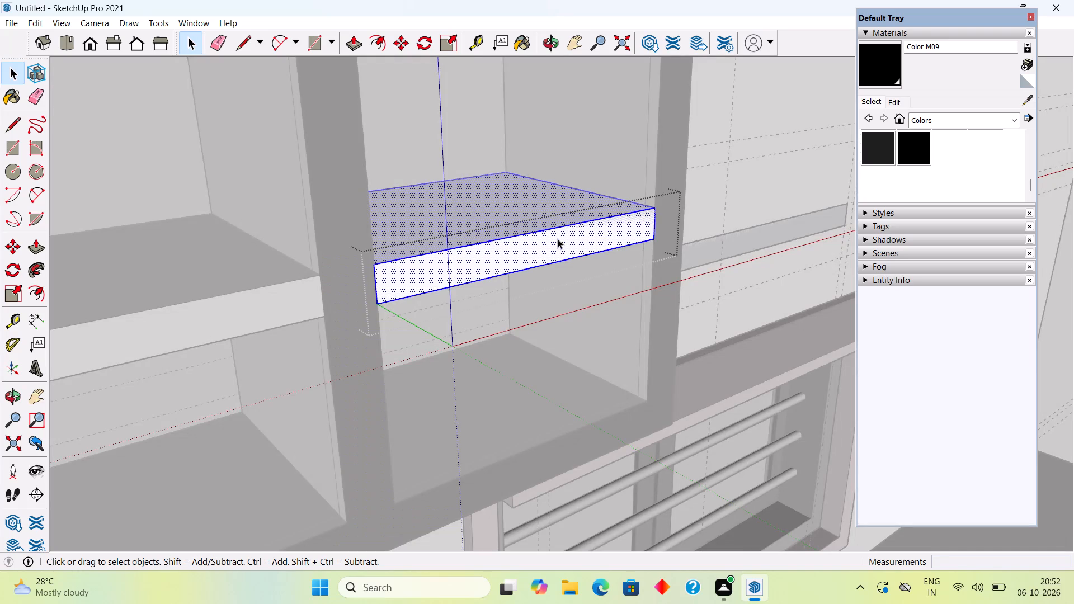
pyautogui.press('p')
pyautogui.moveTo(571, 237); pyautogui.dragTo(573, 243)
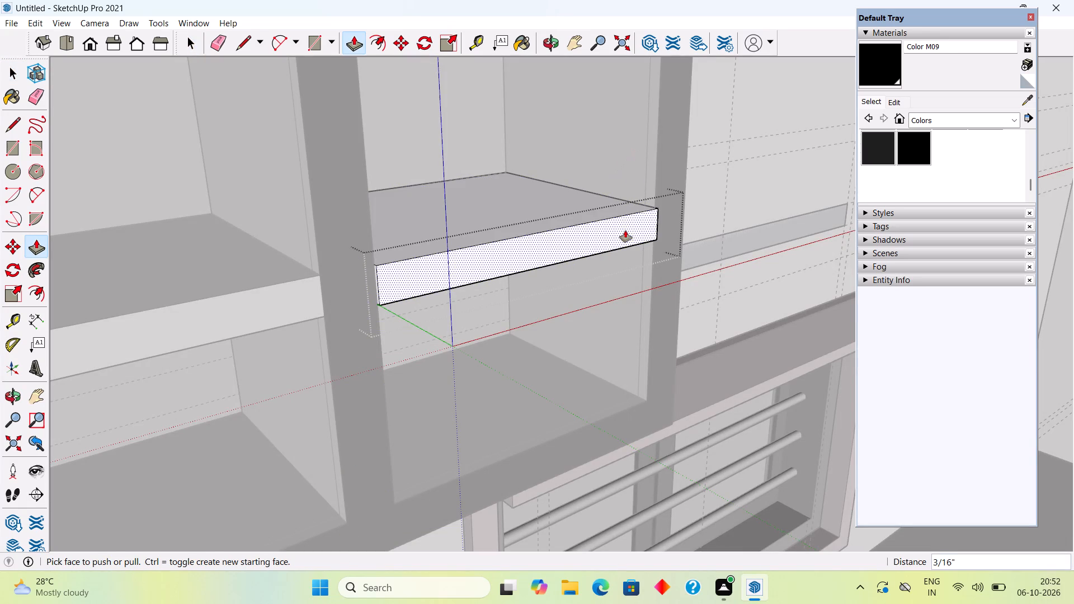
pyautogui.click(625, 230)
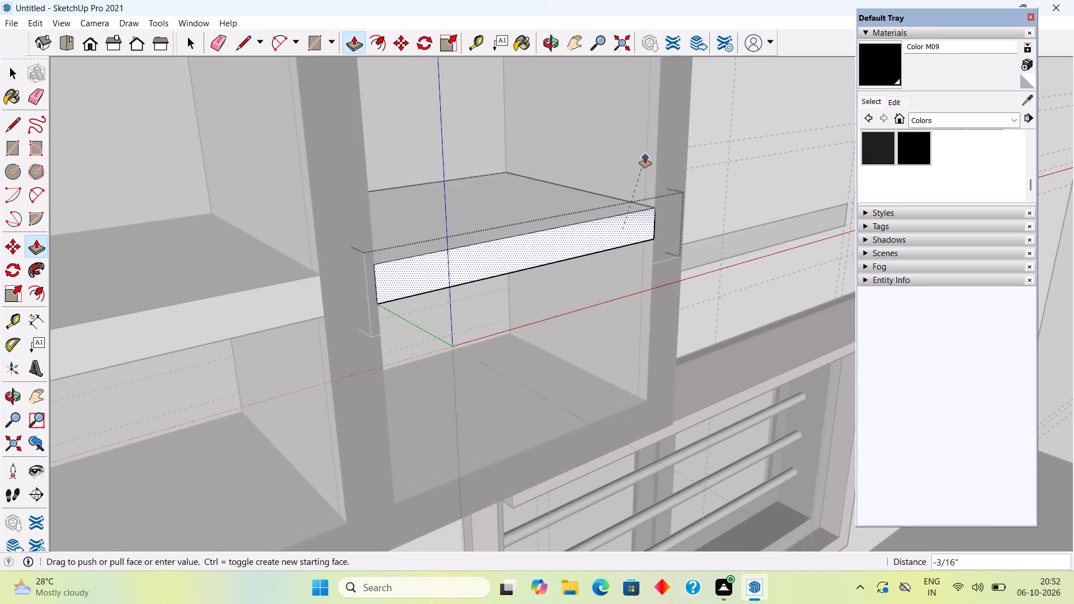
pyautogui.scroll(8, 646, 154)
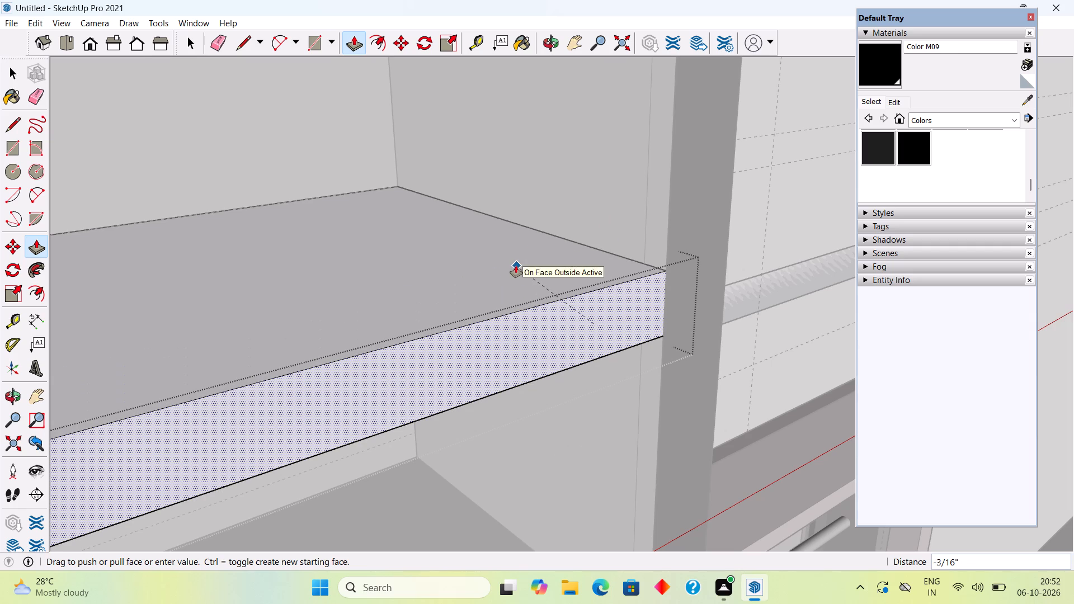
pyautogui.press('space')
# Push the narrow compartment's shelf front face back 3/16", and again by about 11/16", recessing it behind the black frame.
pyautogui.moveTo(548, 342); pyautogui.dragTo(432, 280, button='middle')
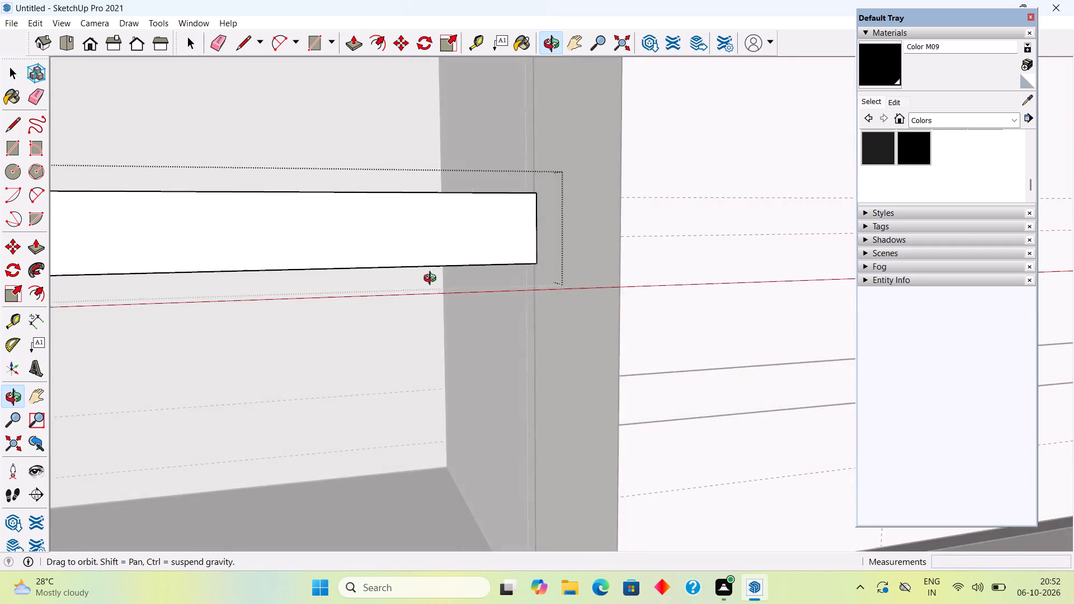
pyautogui.moveTo(432, 280); pyautogui.dragTo(710, 322, button='middle')
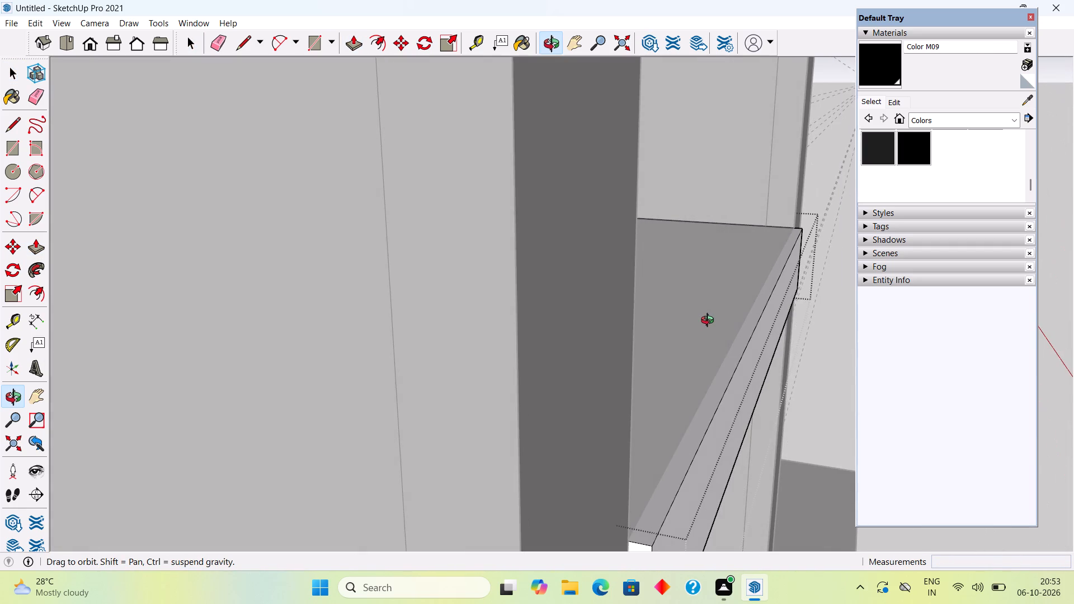
pyautogui.moveTo(710, 322); pyautogui.dragTo(629, 322, button='middle')
pyautogui.click(624, 331)
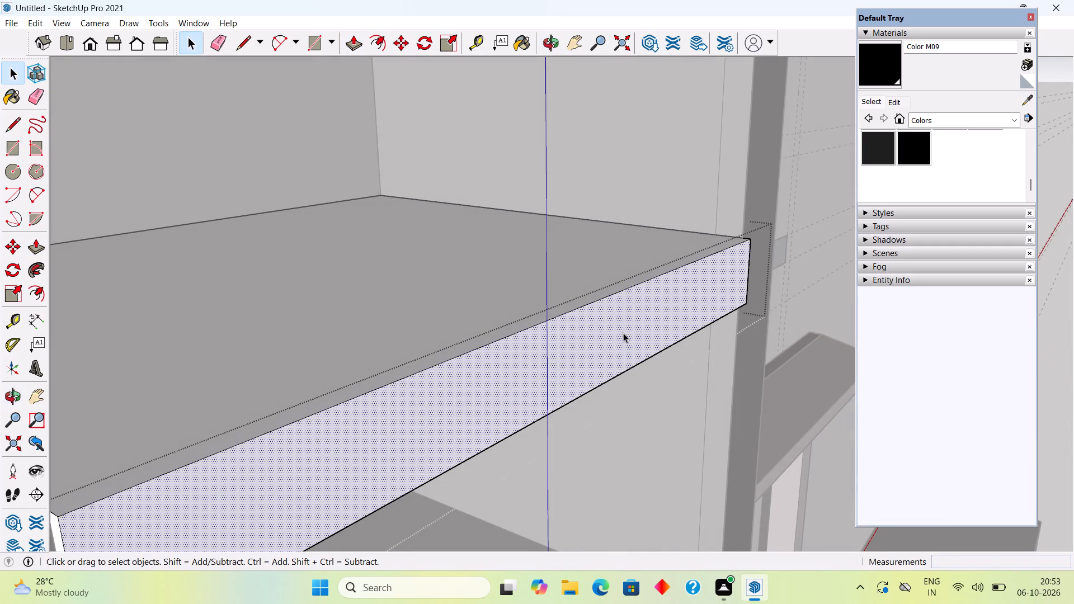
pyautogui.press('p')
pyautogui.click(623, 333)
pyautogui.click(596, 295)
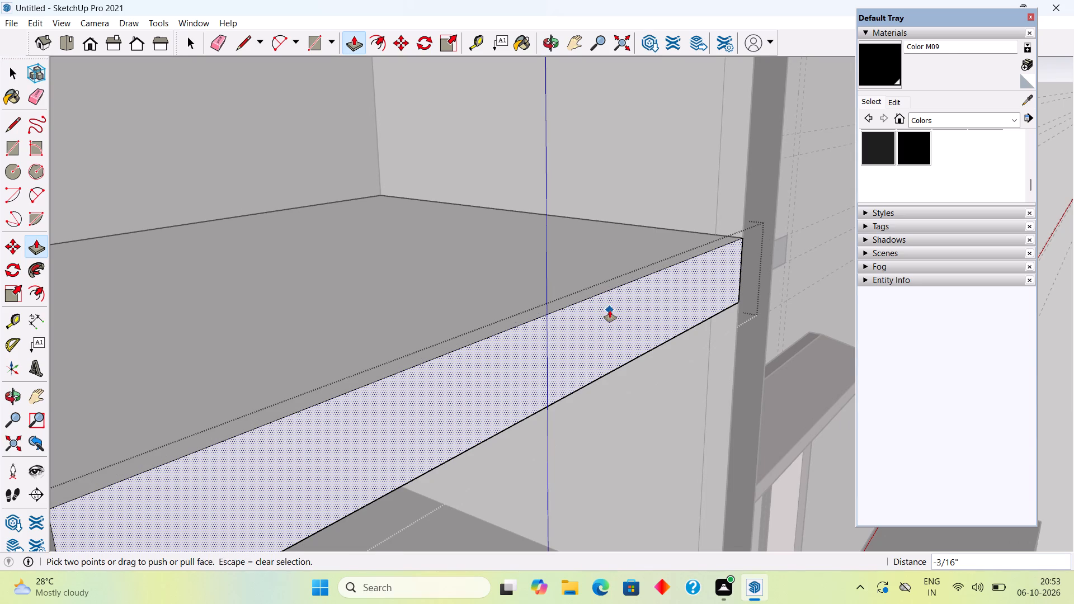
pyautogui.click(610, 310)
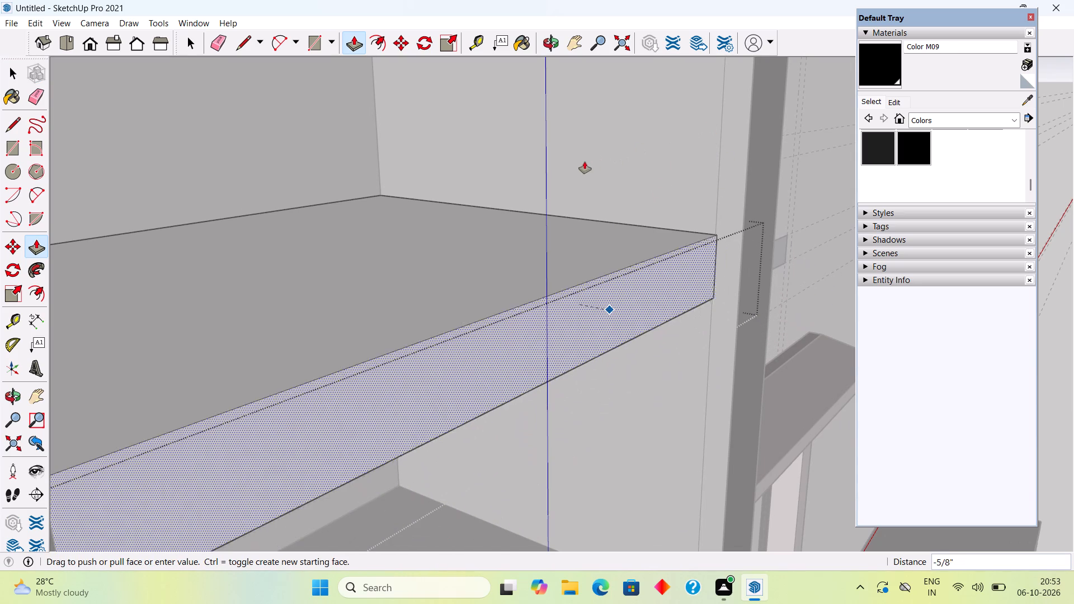
pyautogui.click(588, 170)
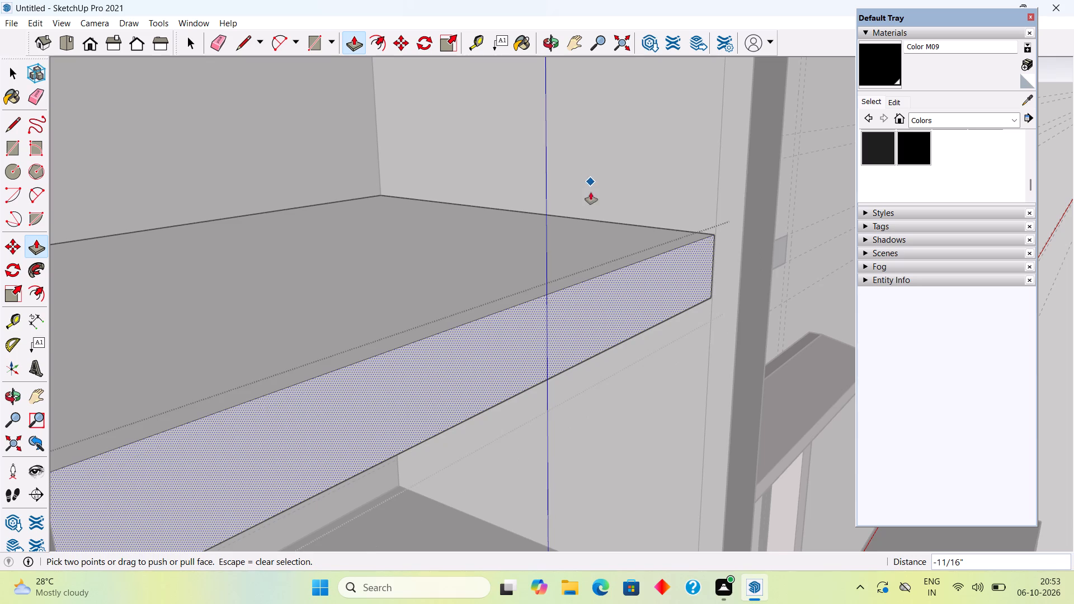
# Push the wide compartment's shelf front face back 5/8", recessing it behind the black frame.
pyautogui.scroll(-9, 591, 203)
pyautogui.press('space')
pyautogui.tripleClick(332, 362)
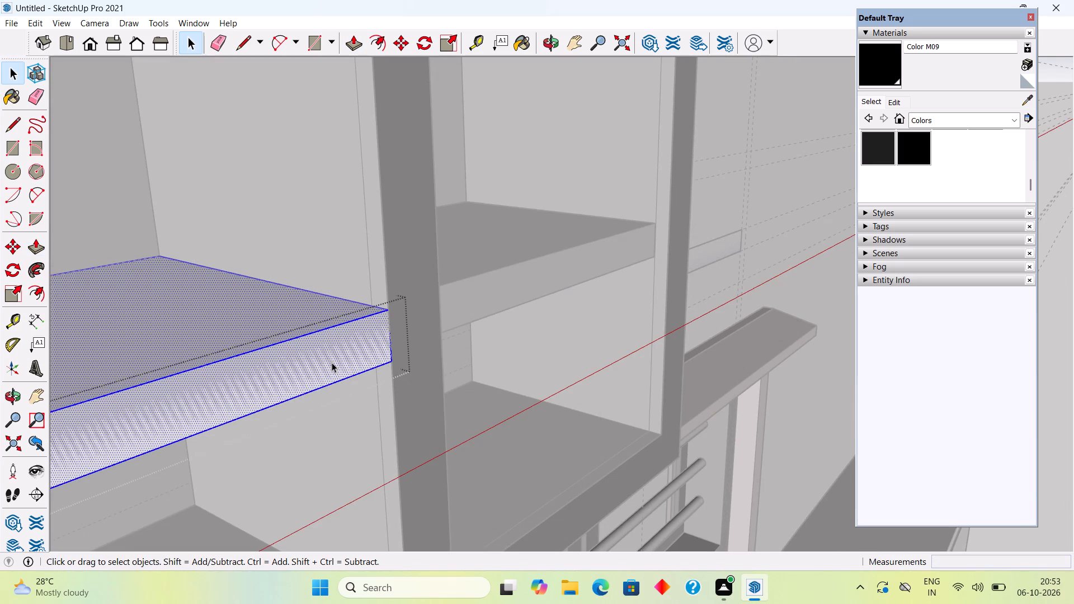
pyautogui.click(332, 362)
pyautogui.press('p')
pyautogui.click(314, 360)
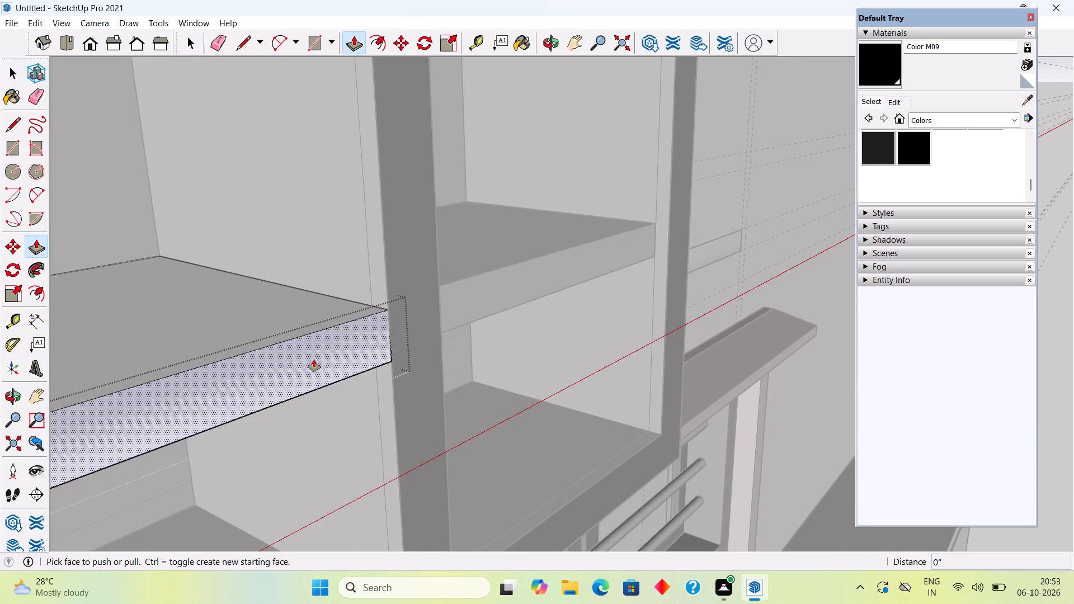
pyautogui.click(317, 231)
pyautogui.press('space')
pyautogui.scroll(-20, 318, 239)
pyautogui.scroll(-3, 318, 239)
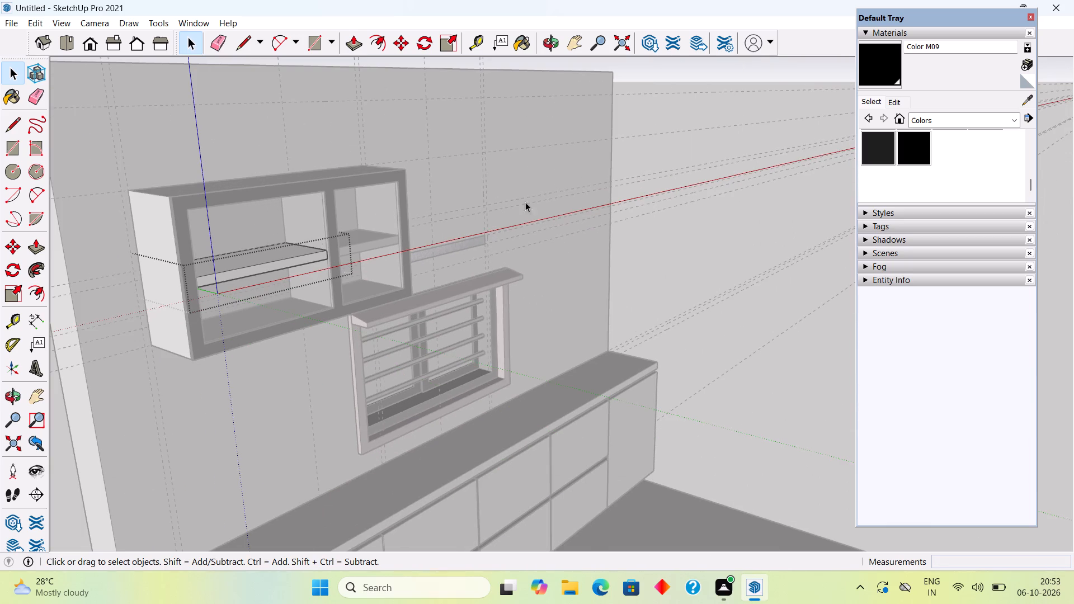
pyautogui.click(640, 130)
# Measure the upper cabinet's depth across its side, from the wall to the front of the black frame.
pyautogui.moveTo(539, 228); pyautogui.dragTo(220, 244, button='middle')
pyautogui.scroll(-1, 460, 261)
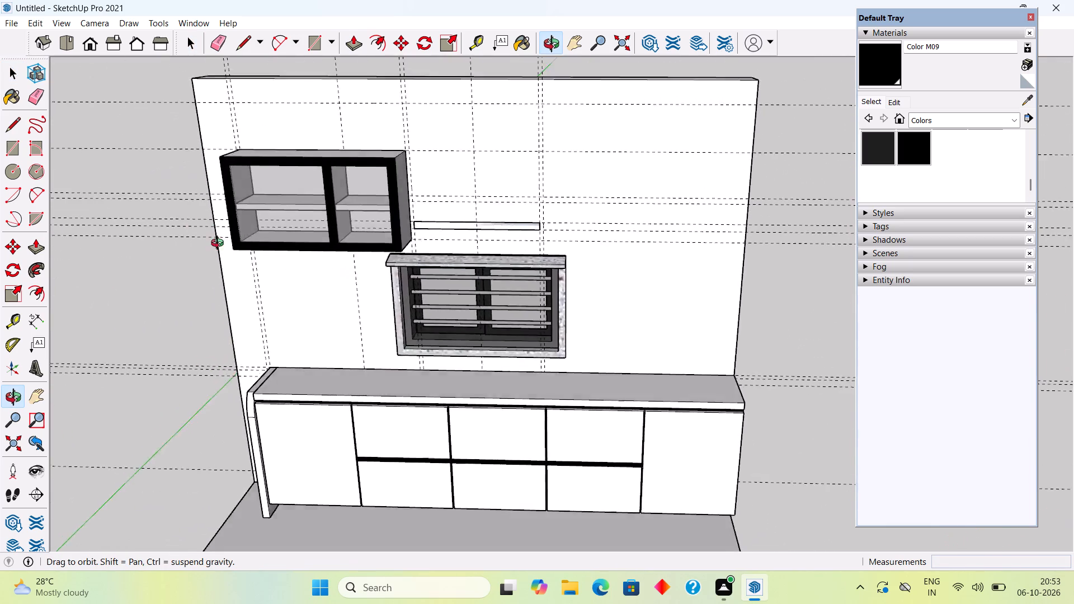
pyautogui.moveTo(220, 244); pyautogui.dragTo(641, 156, button='middle')
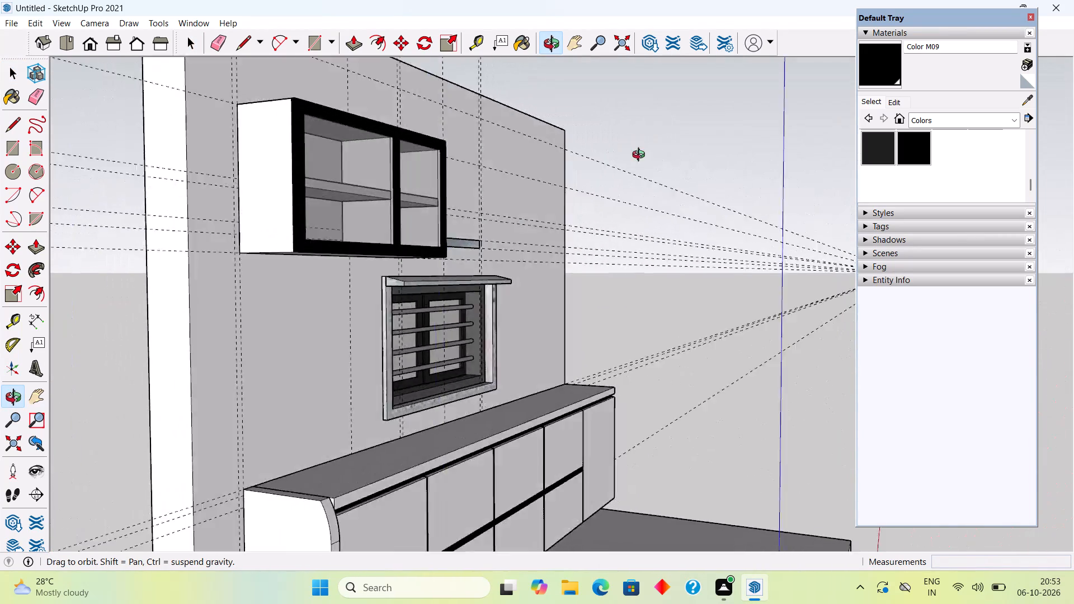
pyautogui.moveTo(641, 156); pyautogui.dragTo(726, 195, button='middle')
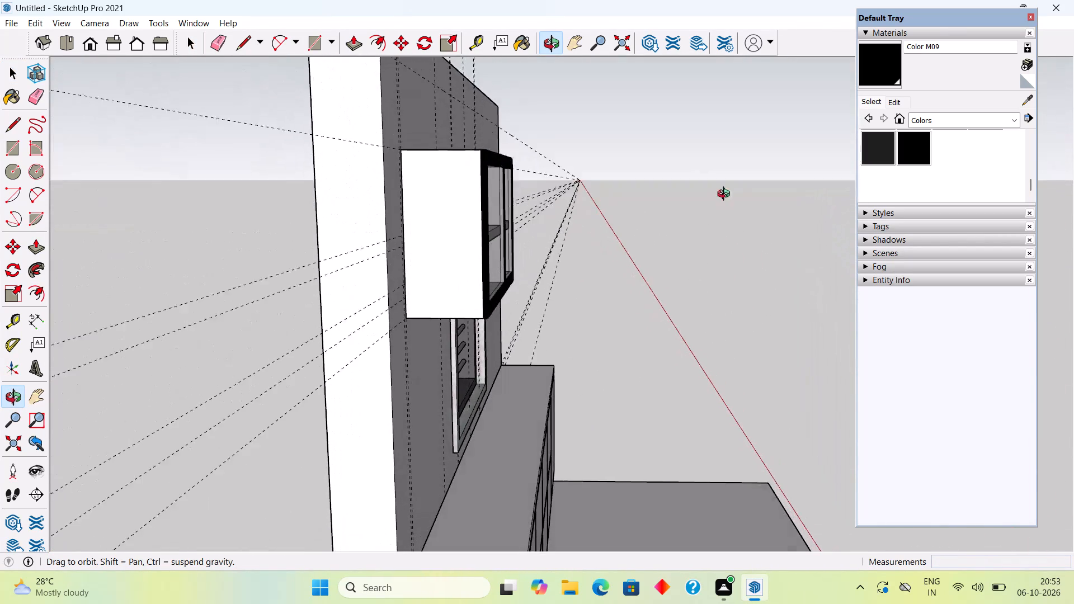
pyautogui.moveTo(726, 195); pyautogui.dragTo(722, 205, button='middle')
pyautogui.scroll(5, 452, 295)
pyautogui.moveTo(419, 273); pyautogui.dragTo(461, 257, button='middle')
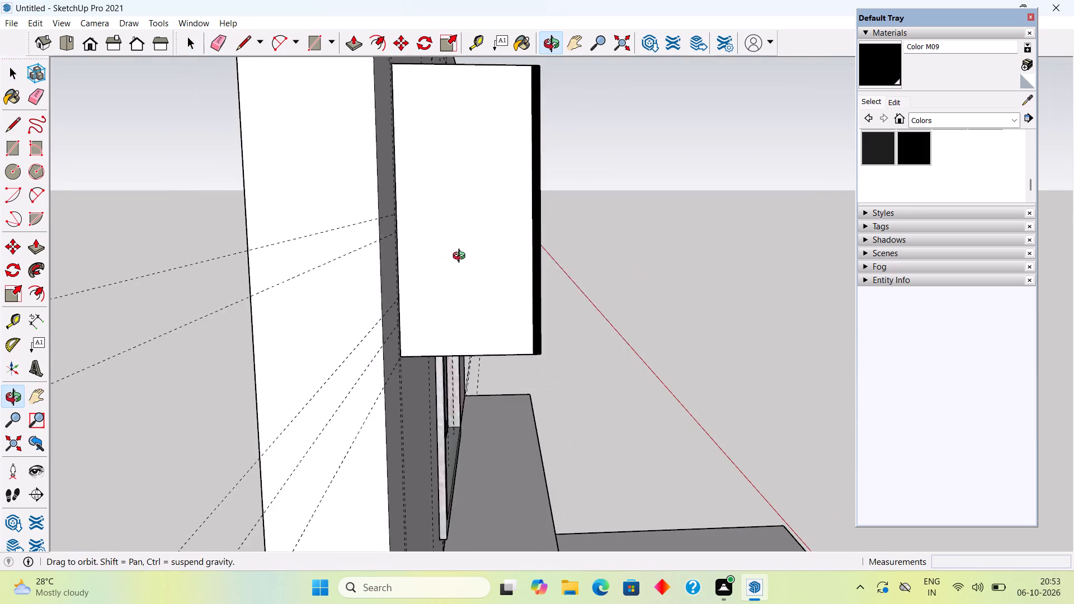
pyautogui.moveTo(461, 257); pyautogui.dragTo(467, 257, button='middle')
pyautogui.press('t')
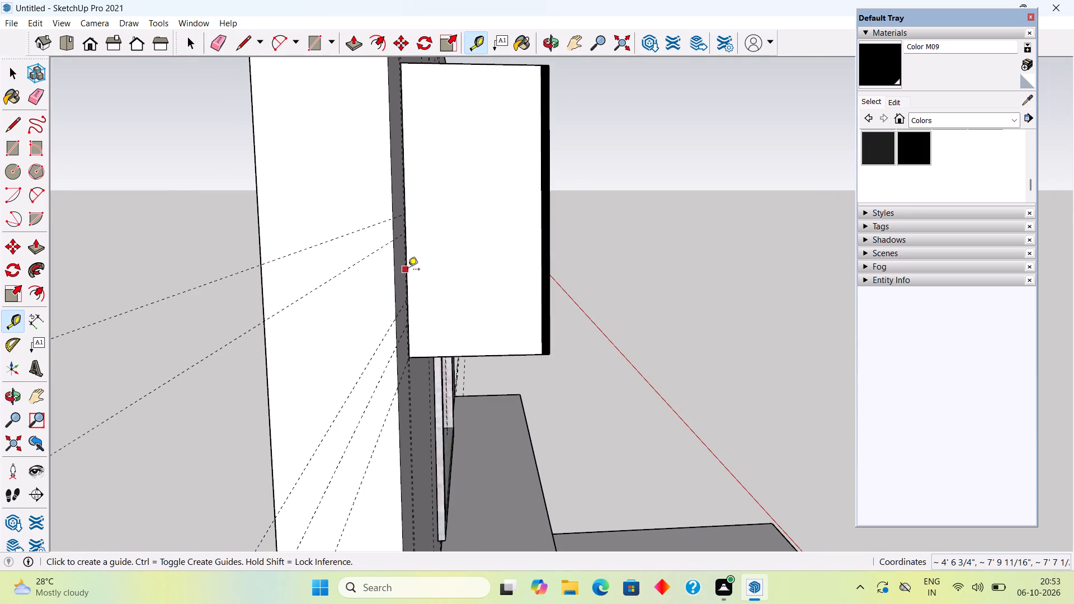
pyautogui.click(408, 270)
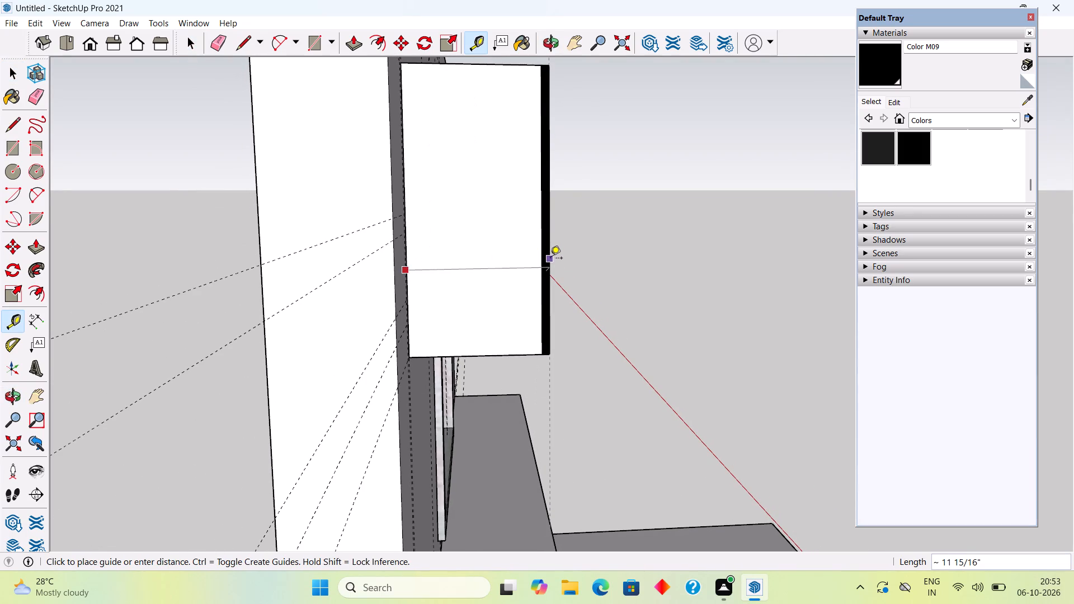
pyautogui.press('space')
# Extrude the narrow rectangle above the window 1' 5" out from the wall as a shelf.
pyautogui.moveTo(587, 266); pyautogui.dragTo(228, 278, button='middle')
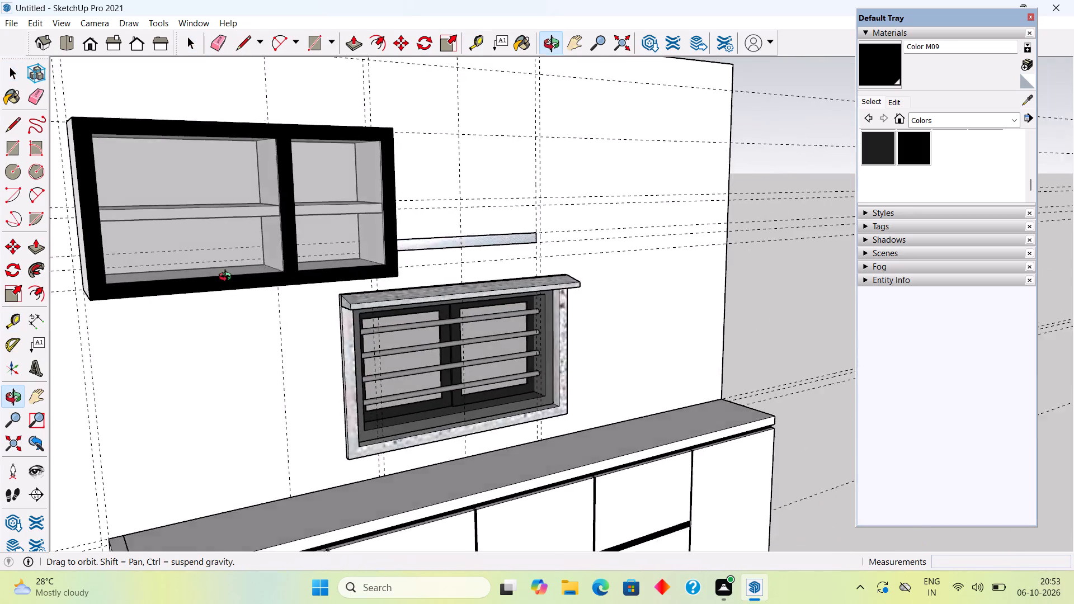
pyautogui.moveTo(228, 278); pyautogui.dragTo(87, 309, button='middle')
pyautogui.scroll(3, 547, 218)
pyautogui.click(572, 229)
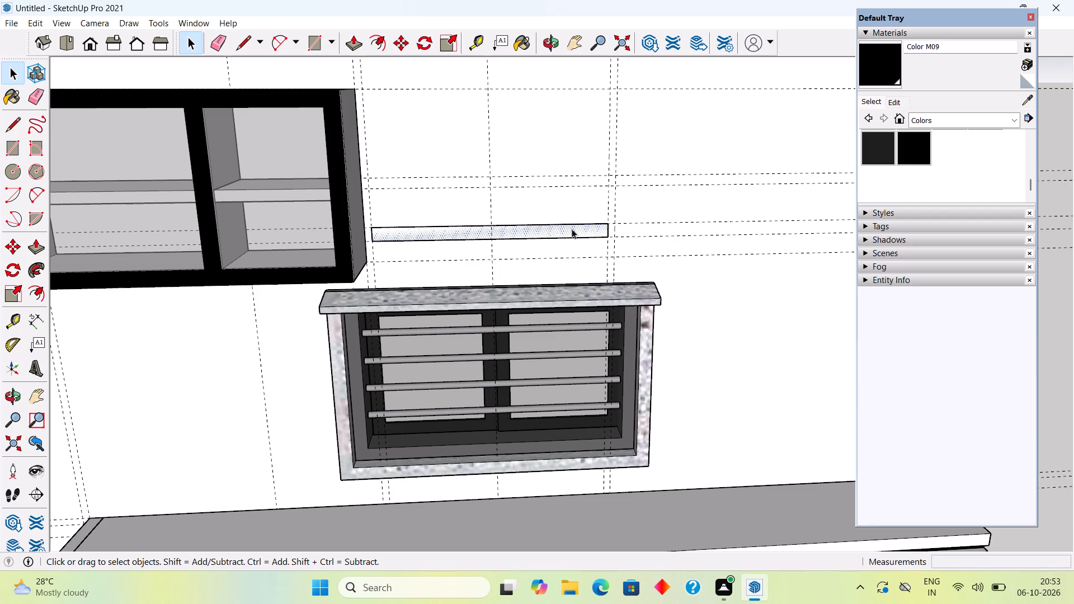
pyautogui.press('p')
pyautogui.click(572, 229)
pyautogui.scroll(-7, 586, 270)
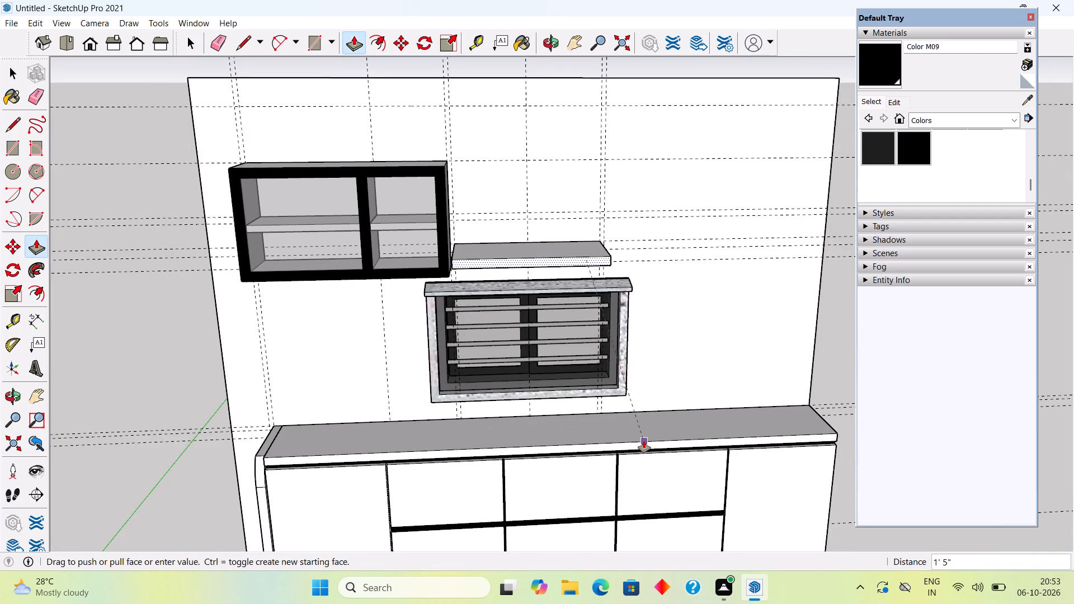
pyautogui.click(644, 441)
pyautogui.moveTo(493, 254); pyautogui.dragTo(679, 313, button='middle')
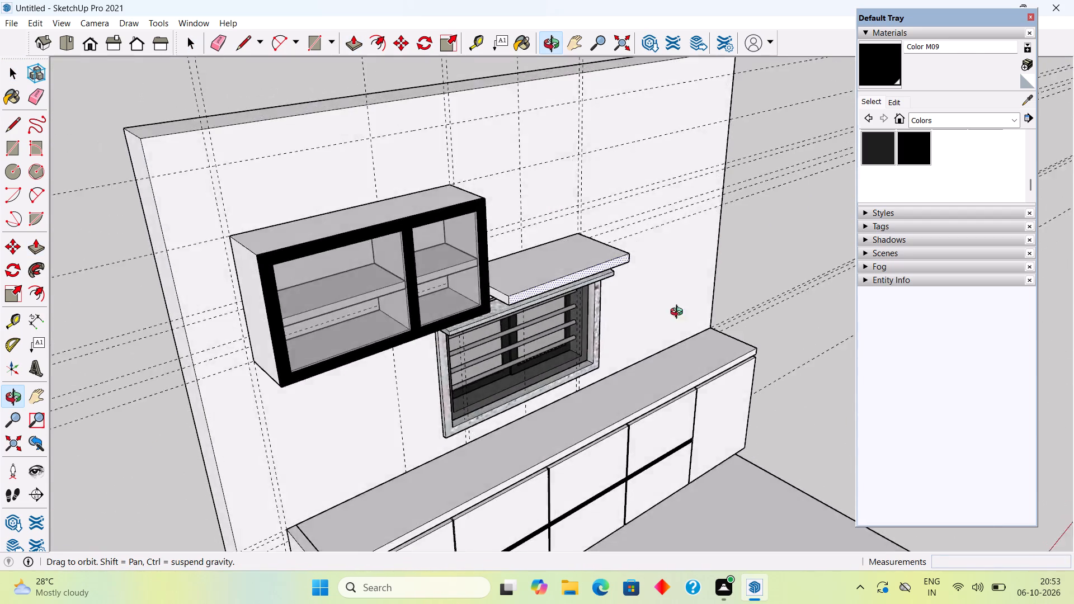
# Paint the front and top faces of the shelf above the window black, undoing any black applied to the wall.
pyautogui.moveTo(679, 313); pyautogui.dragTo(670, 251, button='middle')
pyautogui.click(922, 152)
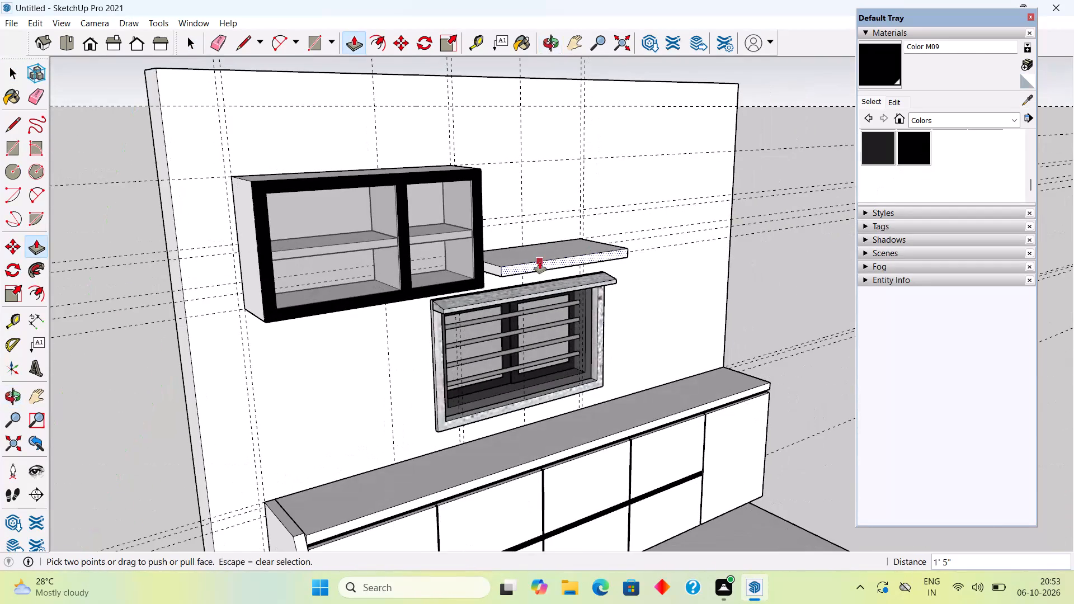
pyautogui.click(916, 144)
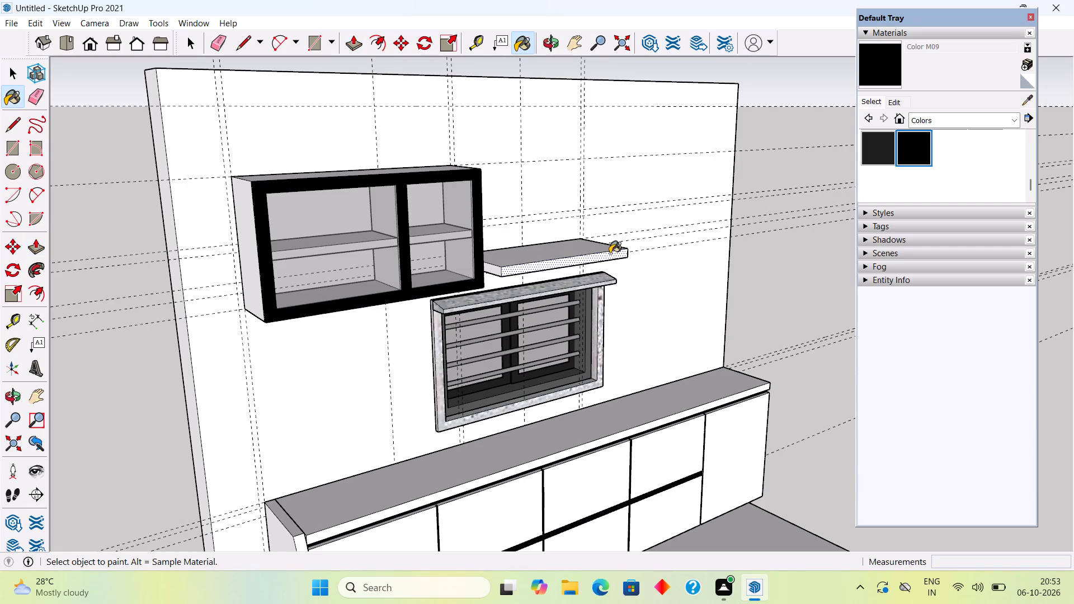
pyautogui.click(609, 253)
pyautogui.click(597, 240)
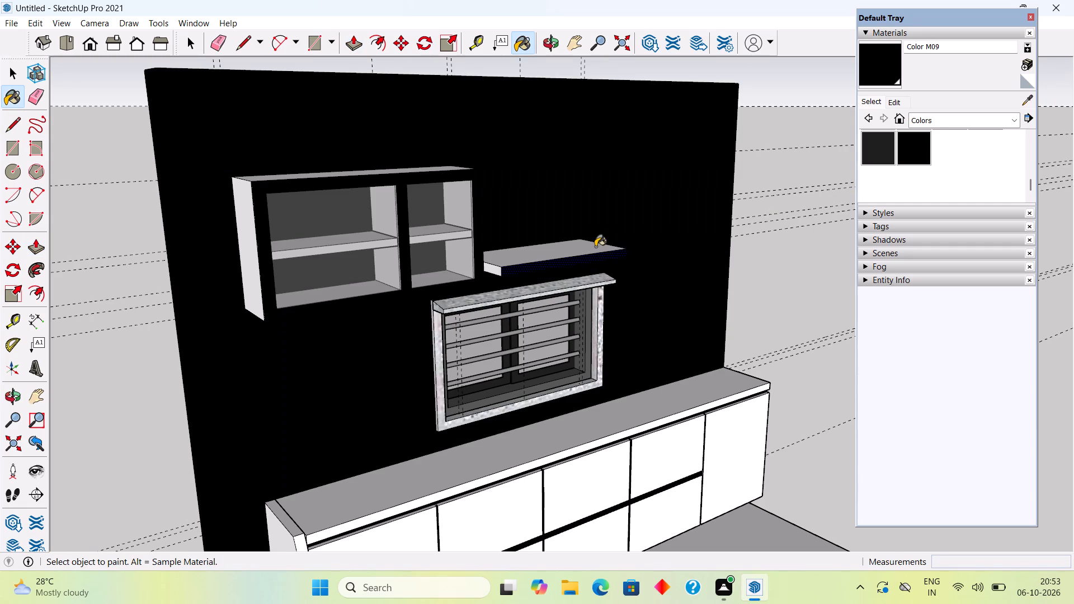
pyautogui.click(590, 250)
pyautogui.hotkey('ctrl', 'z')
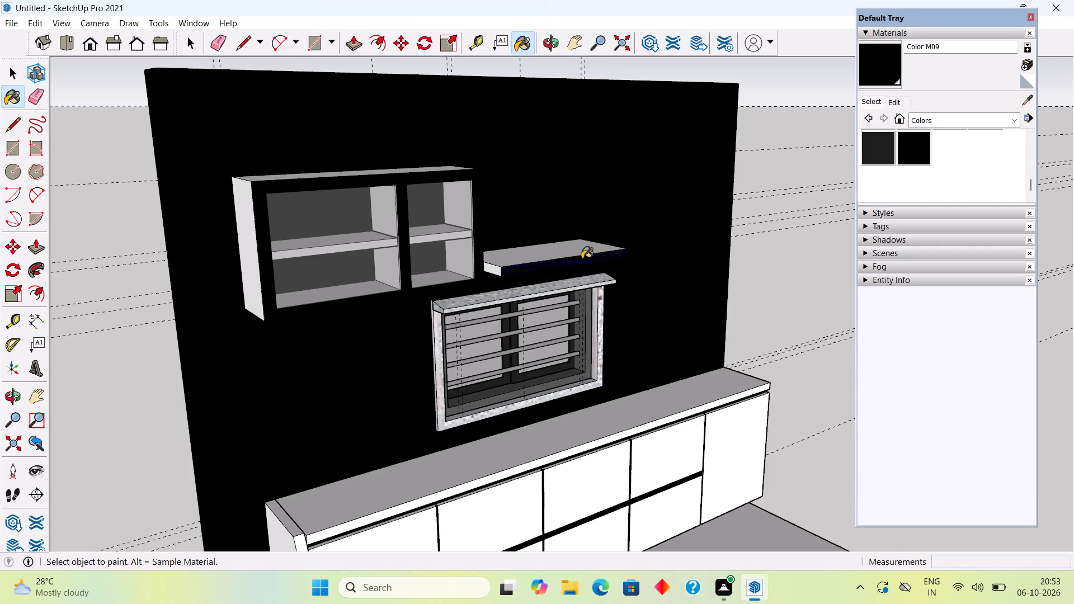
pyautogui.hotkey('ctrl', 'z')
pyautogui.click(580, 252)
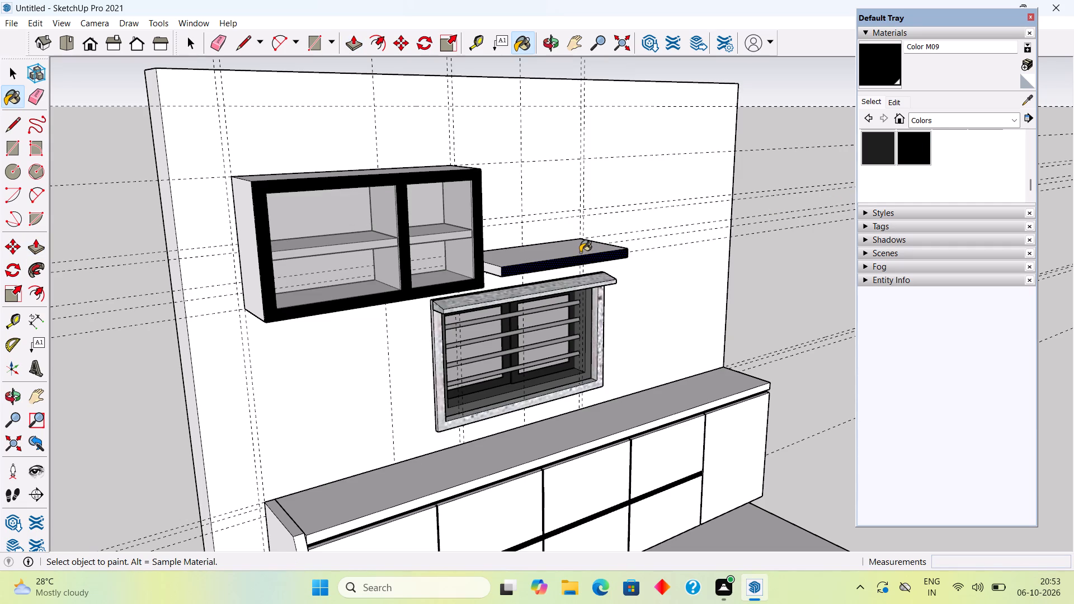
# Paint the two end faces and the underside of the shelf above the window black with Color M09.
pyautogui.moveTo(580, 262); pyautogui.dragTo(507, 191, button='middle')
pyautogui.scroll(4, 475, 247)
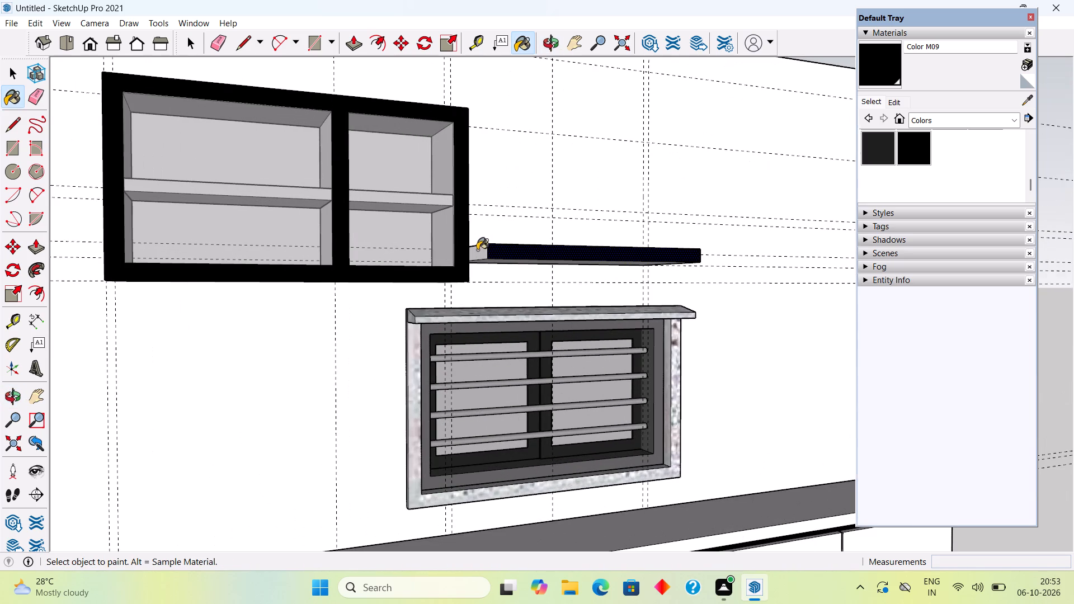
pyautogui.click(477, 250)
pyautogui.moveTo(524, 268); pyautogui.dragTo(510, 174, button='middle')
pyautogui.click(519, 238)
pyautogui.moveTo(626, 234); pyautogui.dragTo(623, 234, button='middle')
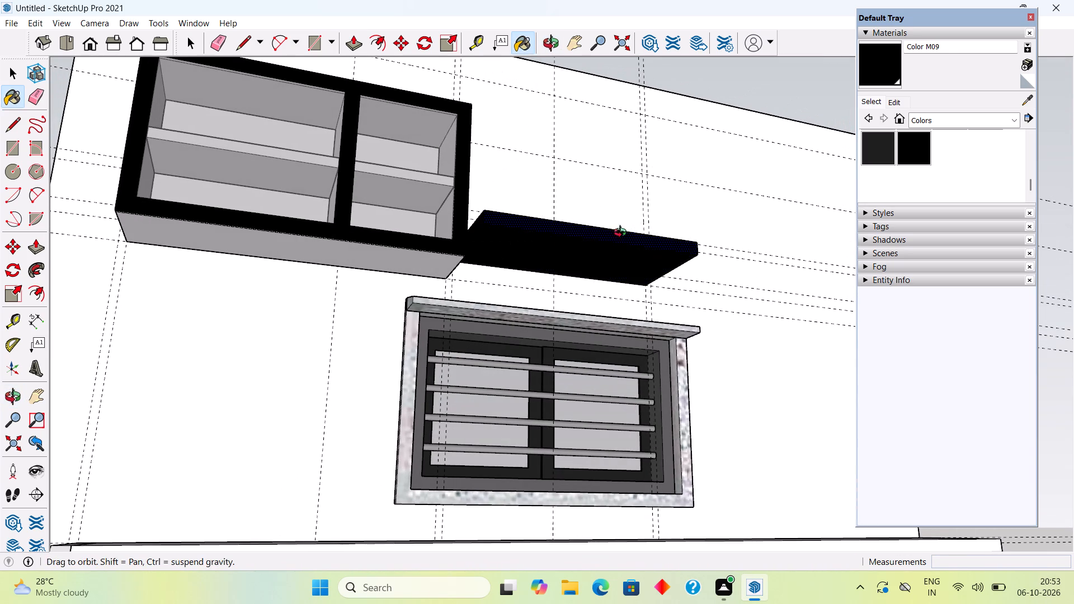
pyautogui.moveTo(623, 234); pyautogui.dragTo(323, 282, button='middle')
pyautogui.click(643, 225)
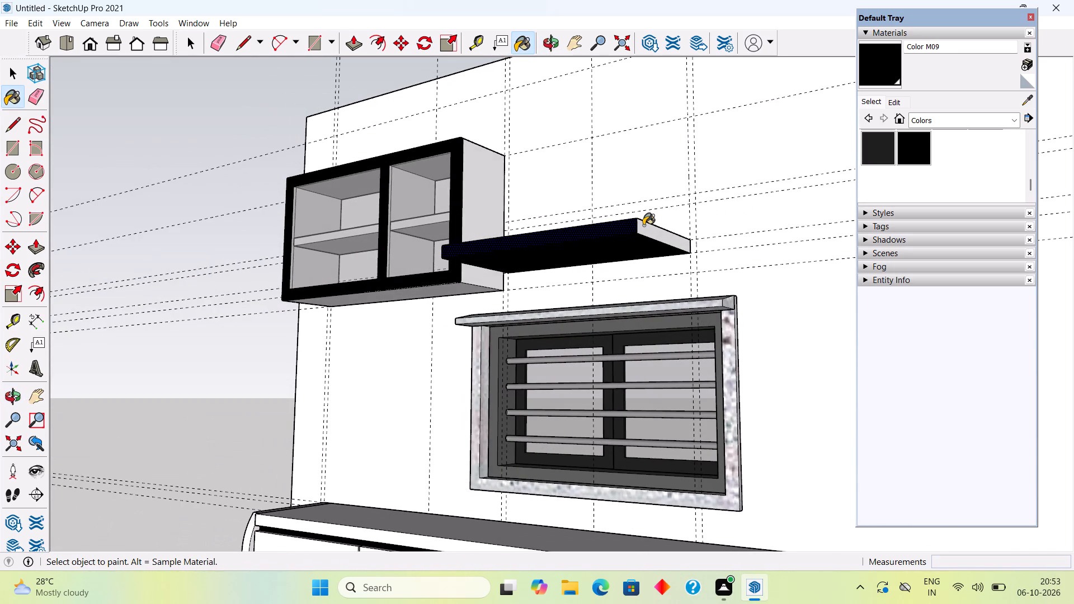
# Make the whole black shelf above the window, with all its faces and edges, into a group.
pyautogui.press('space')
pyautogui.tripleClick(631, 230)
pyautogui.rightClick(631, 230)
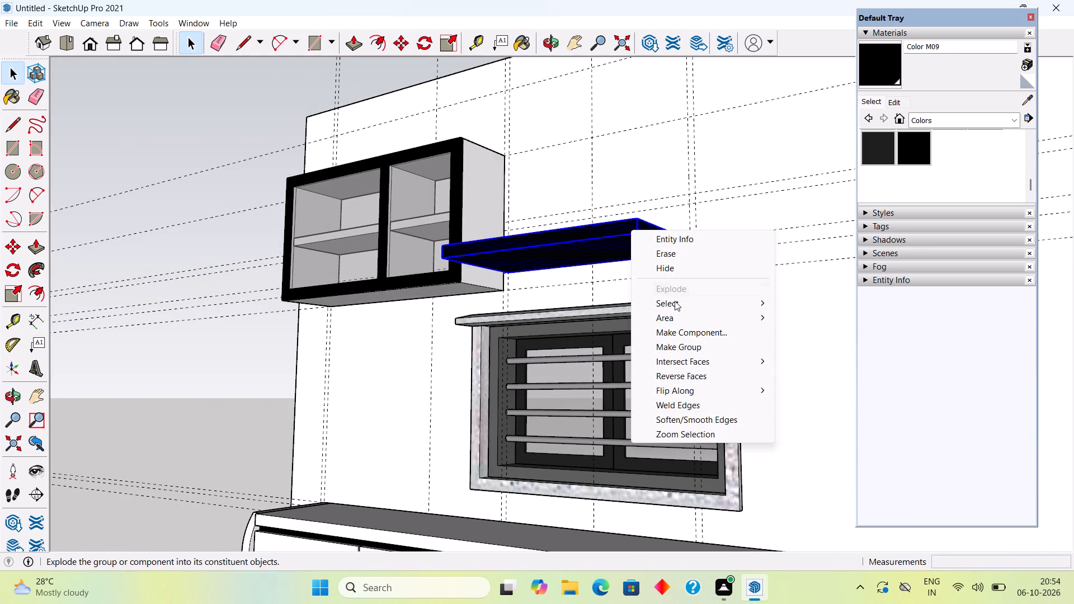
pyautogui.click(685, 350)
pyautogui.click(167, 345)
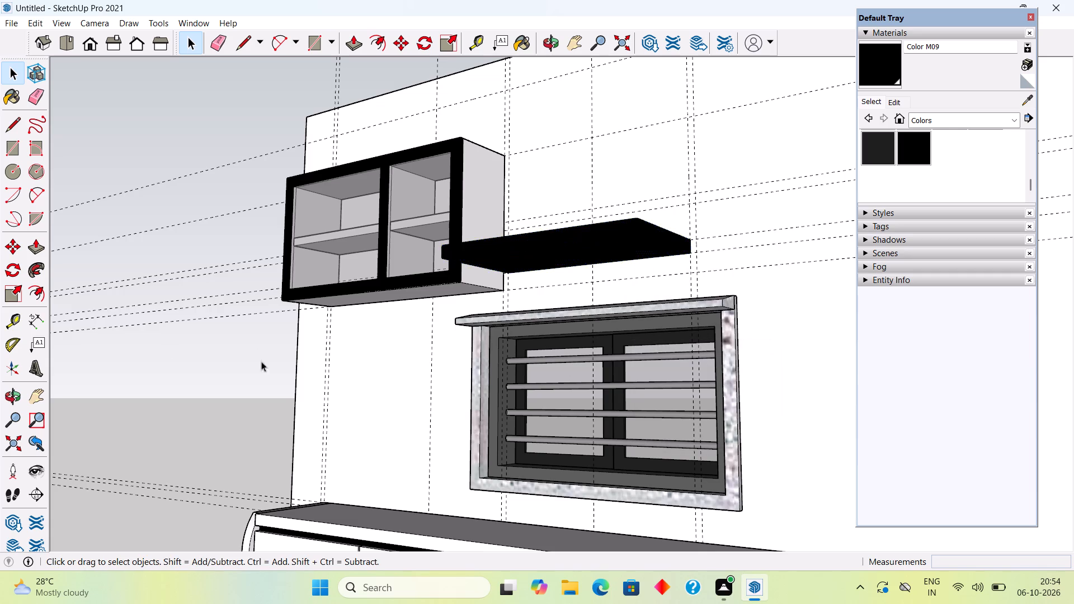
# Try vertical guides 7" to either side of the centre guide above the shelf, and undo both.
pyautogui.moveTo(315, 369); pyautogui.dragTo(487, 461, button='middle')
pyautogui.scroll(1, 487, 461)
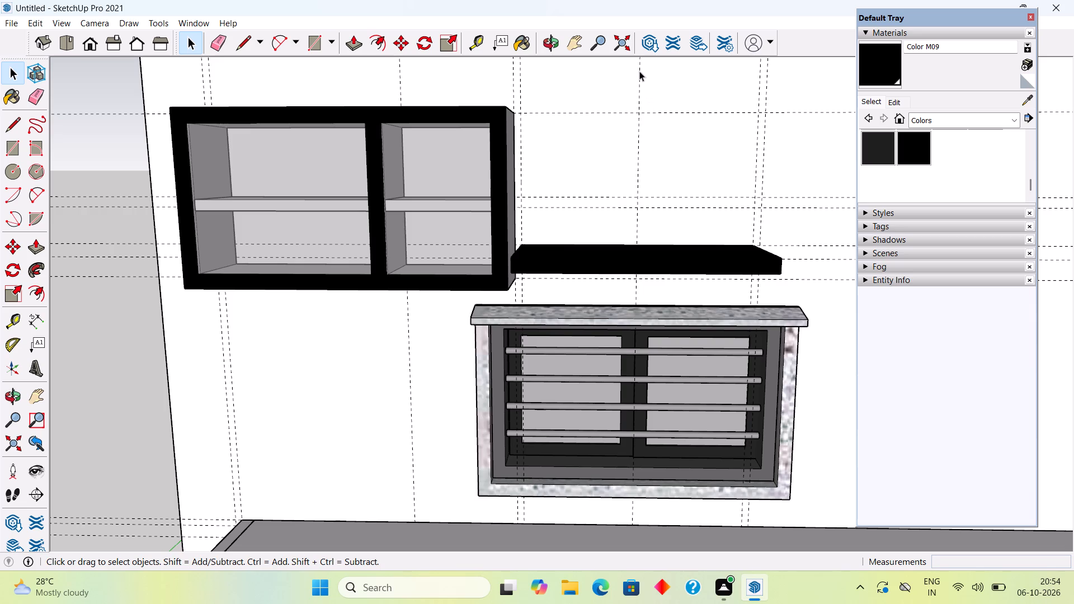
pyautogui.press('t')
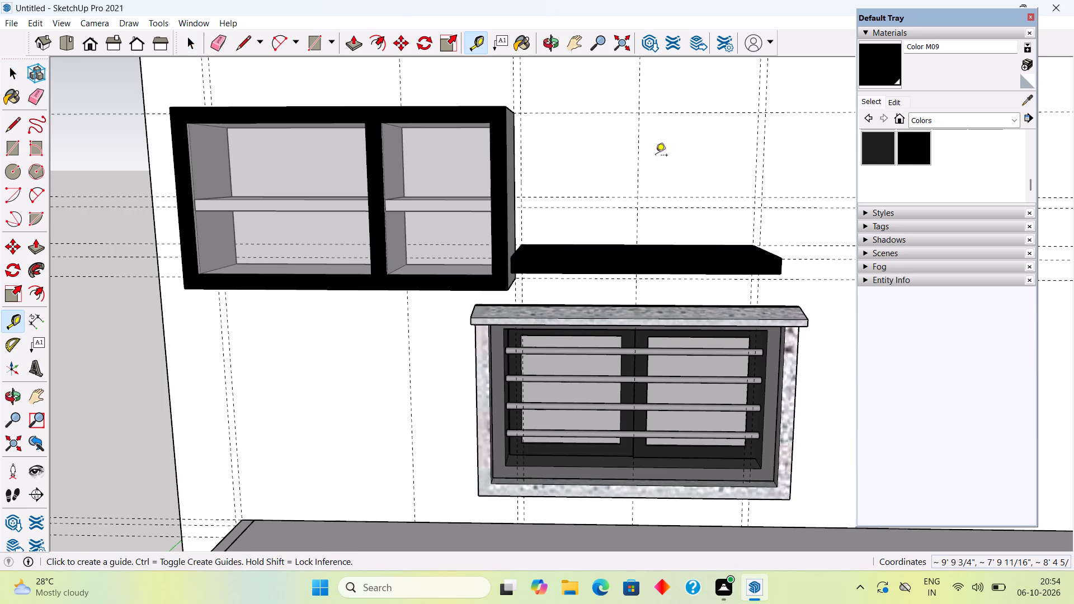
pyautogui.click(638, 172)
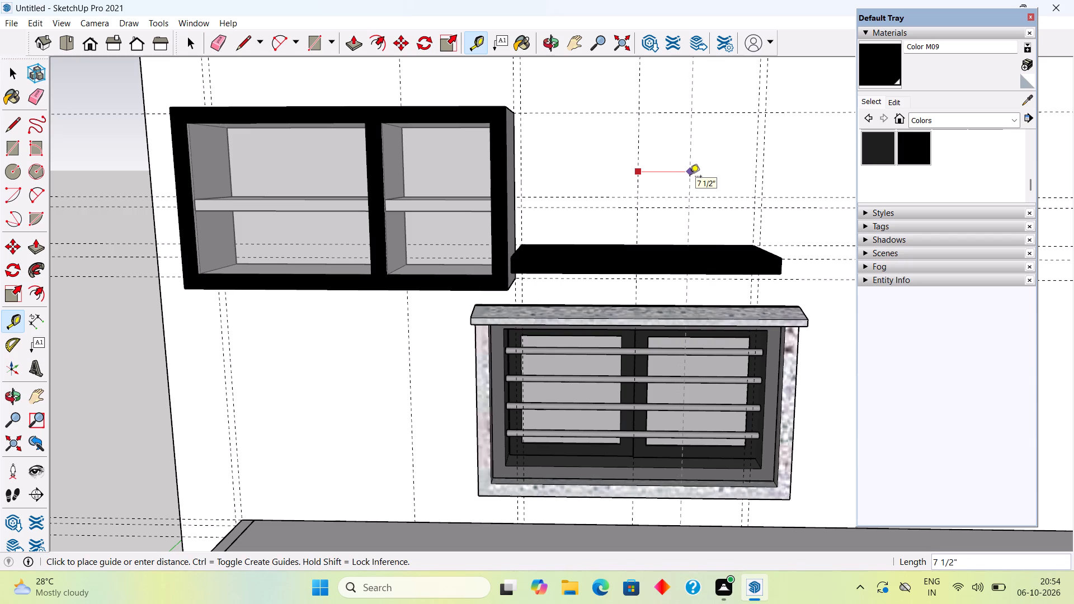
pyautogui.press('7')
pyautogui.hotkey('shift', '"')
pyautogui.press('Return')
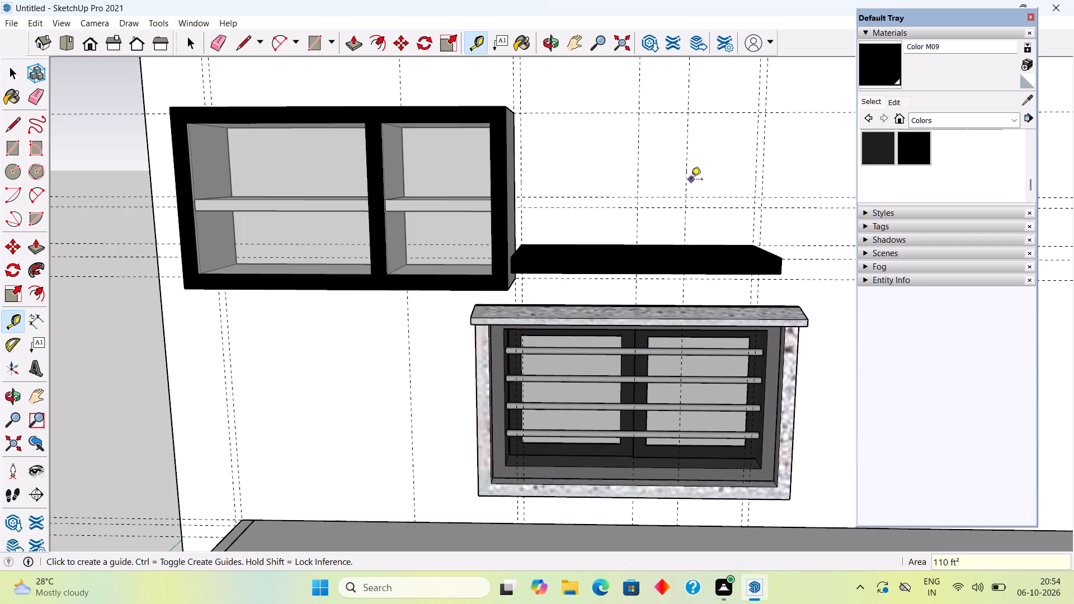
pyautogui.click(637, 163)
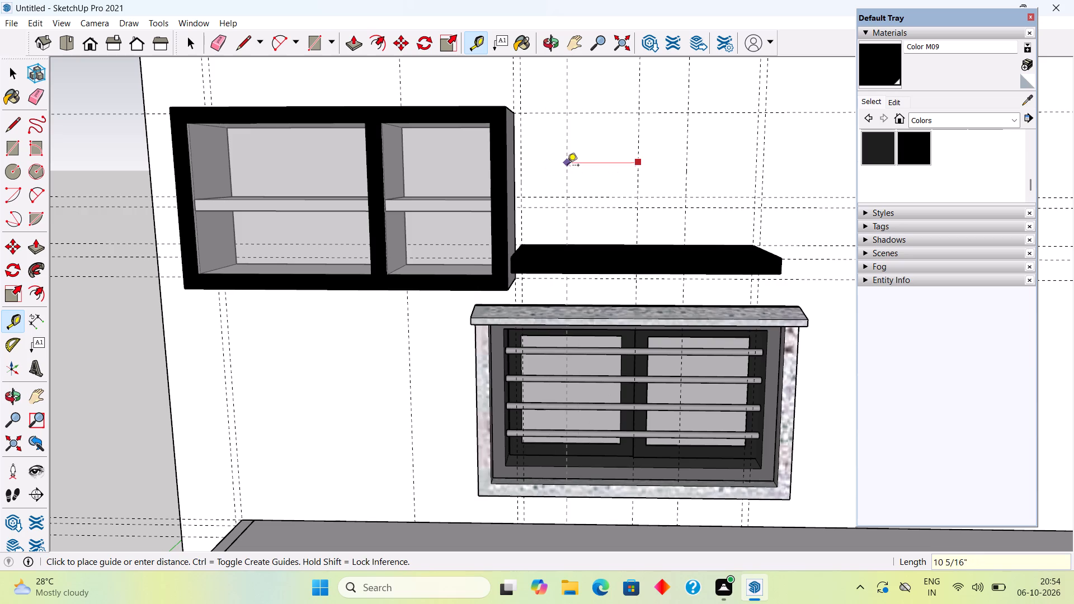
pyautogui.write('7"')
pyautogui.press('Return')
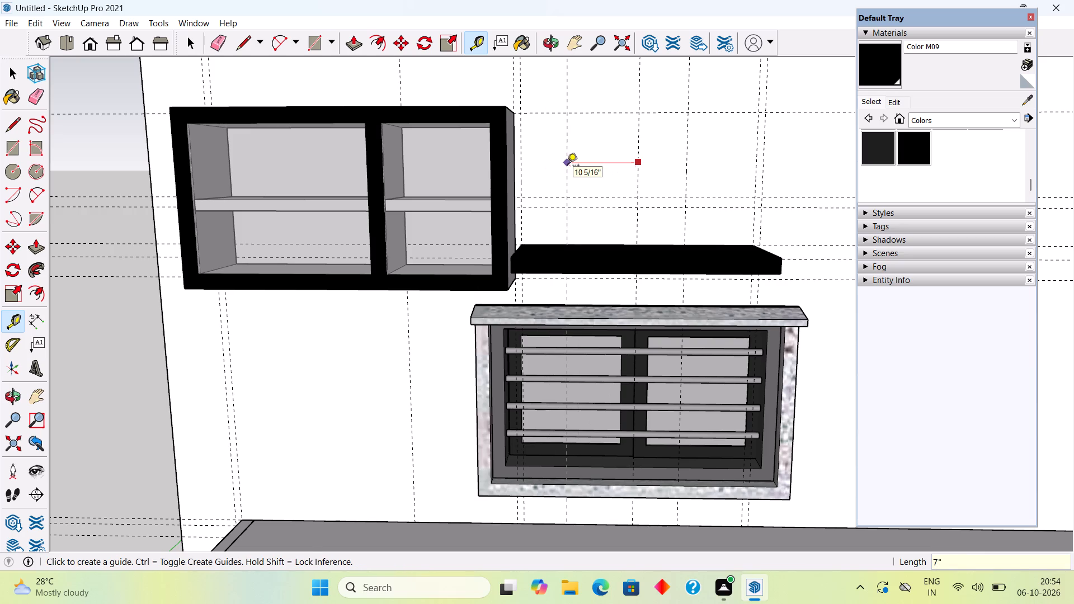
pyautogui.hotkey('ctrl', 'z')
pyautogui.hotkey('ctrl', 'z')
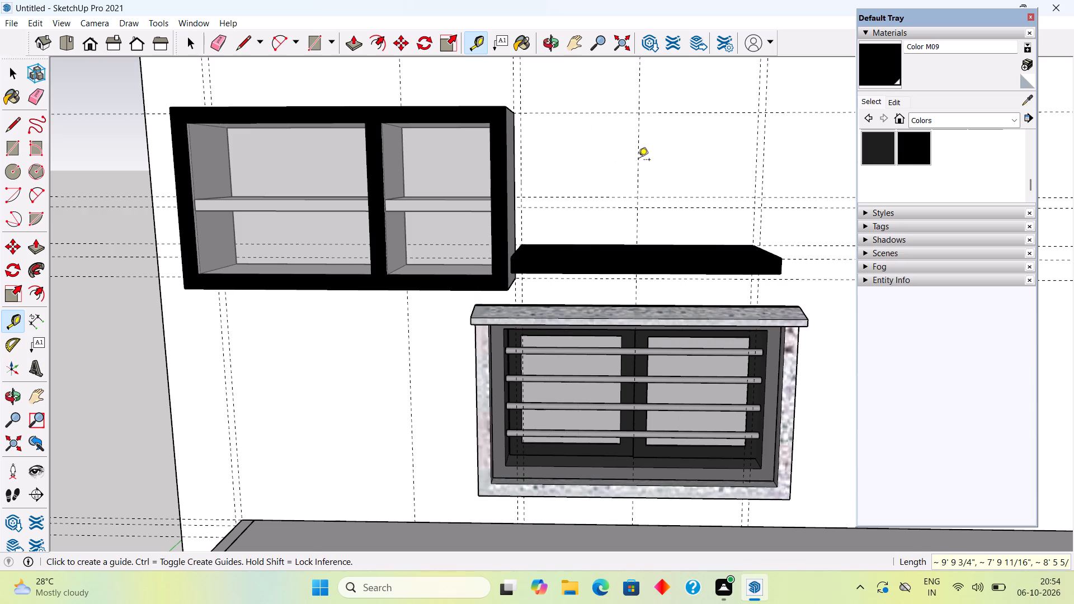
# Place vertical guides 5" to either side of the centre guide above the black shelf.
pyautogui.click(638, 177)
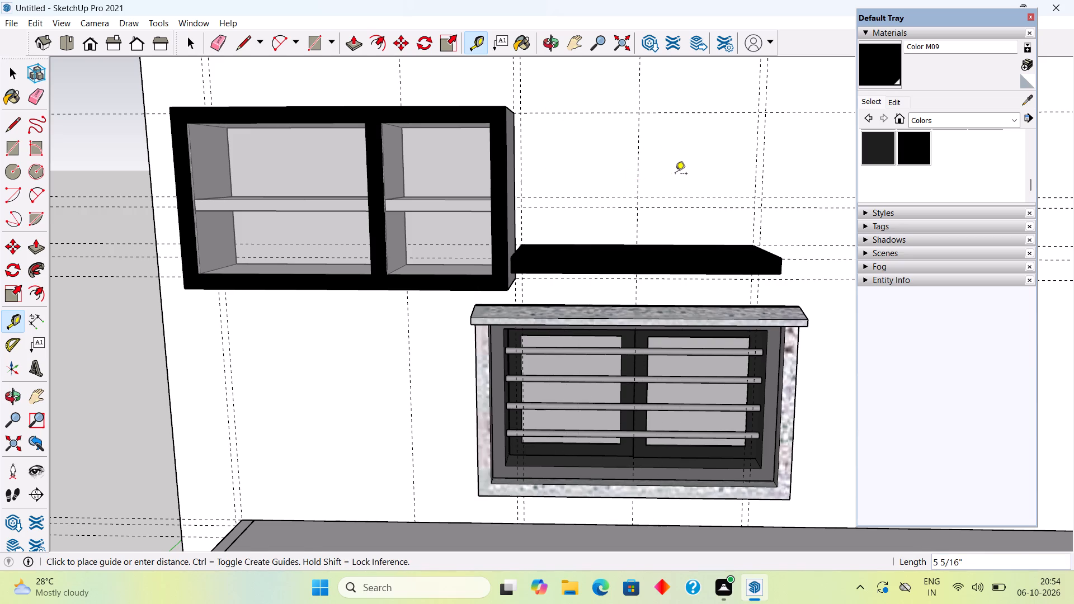
pyautogui.write('5"')
pyautogui.press('Return')
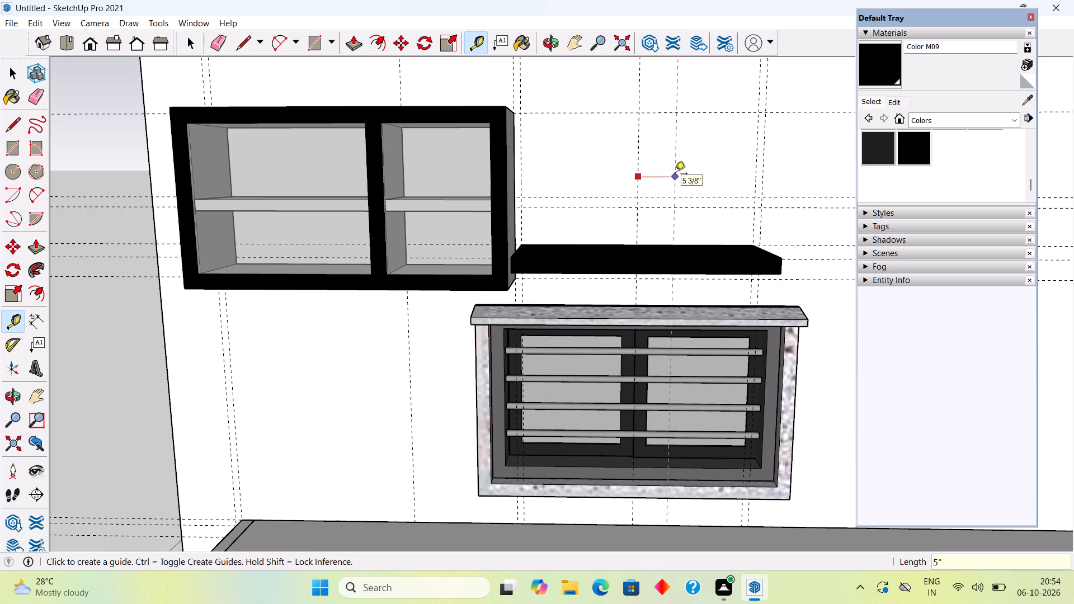
pyautogui.click(635, 174)
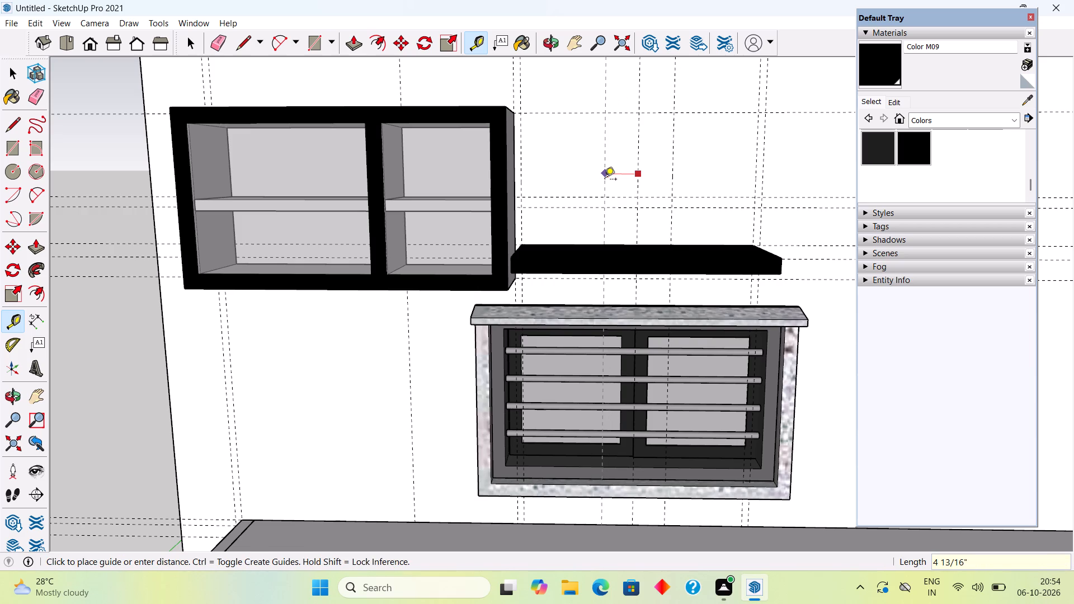
pyautogui.write('5"')
pyautogui.press('Return')
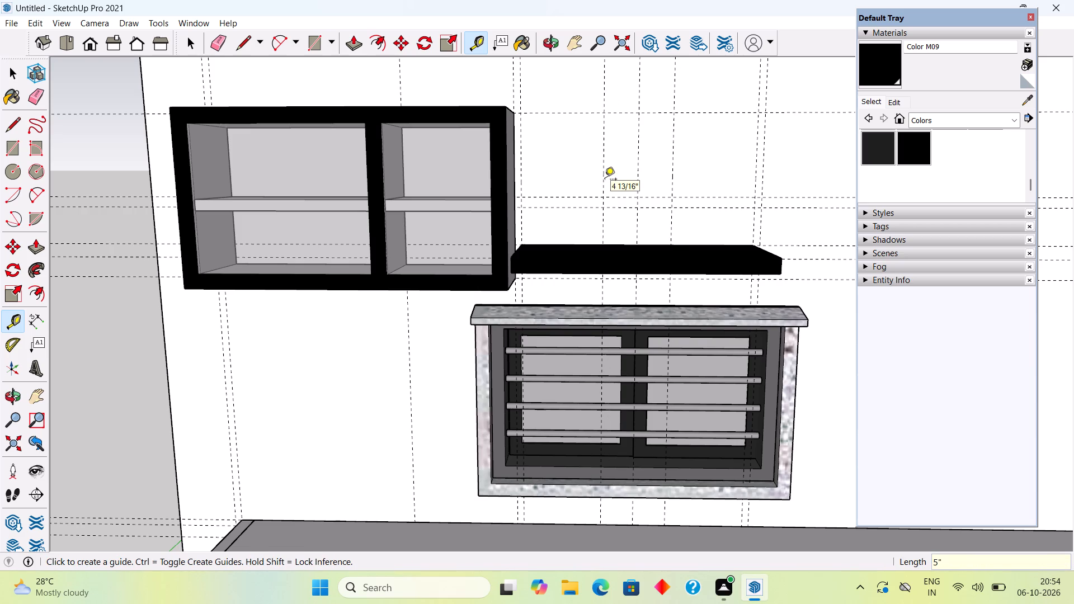
pyautogui.press('space')
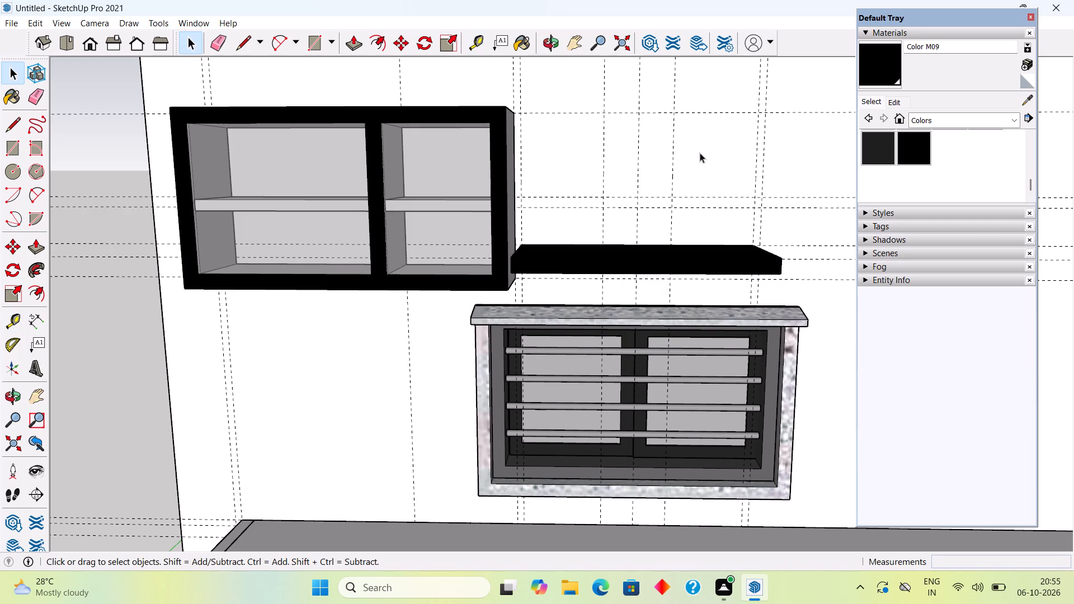
pyautogui.press('r')
pyautogui.press('space')
# Place a horizontal guide 2" below the guide that runs level with the upper cabinet's top.
pyautogui.press('t')
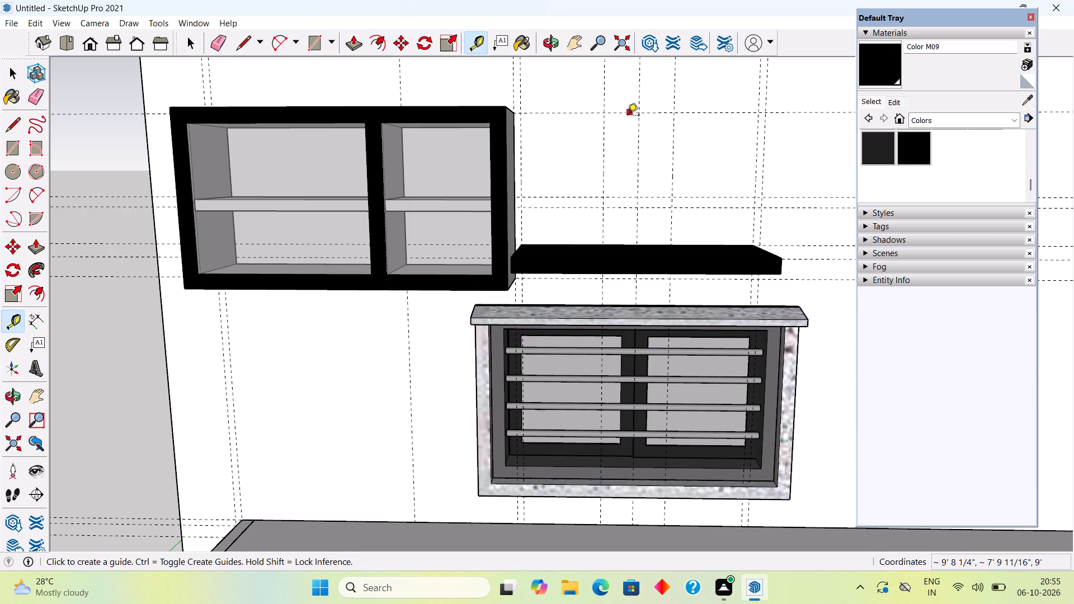
pyautogui.click(627, 116)
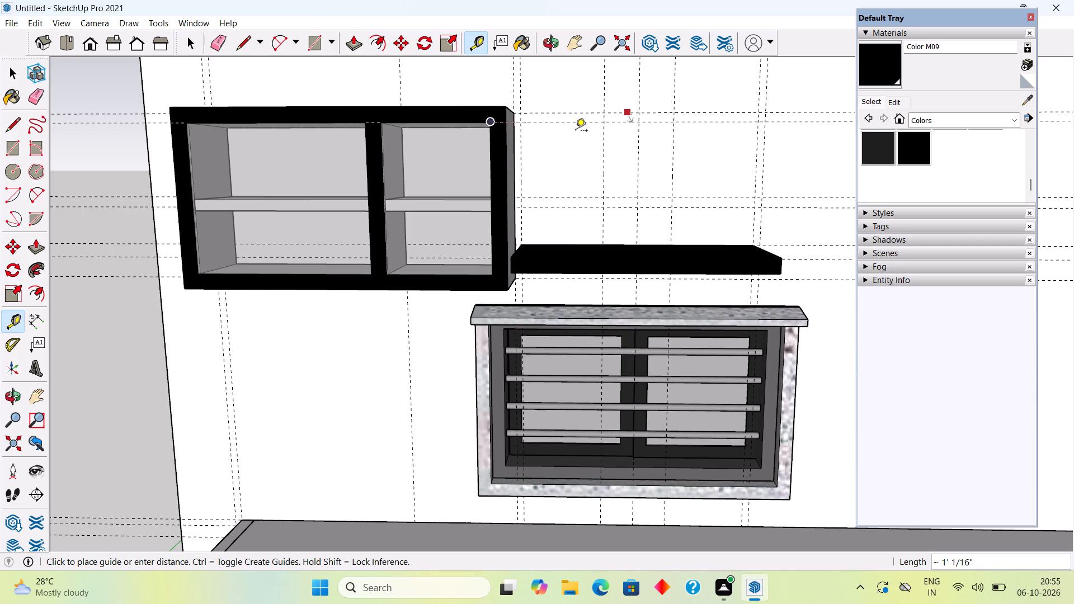
pyautogui.write('2"')
pyautogui.press('Return')
pyautogui.press('space')
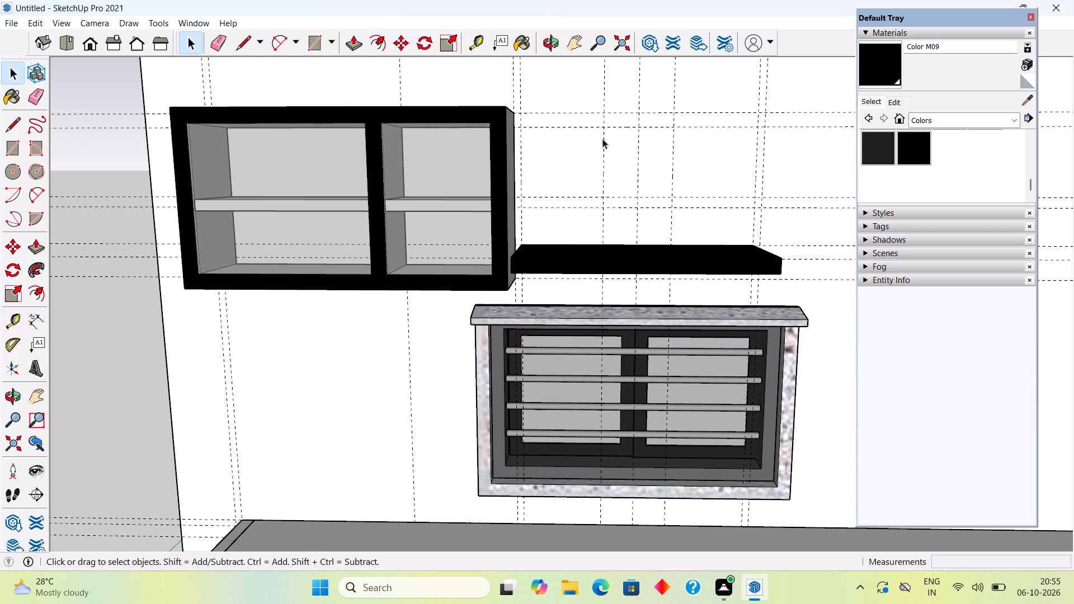
# Draw a 10" wide rectangle on the wall between the two new vertical guides, from the new horizontal guide down to the shelf.
pyautogui.press('r')
pyautogui.click(606, 131)
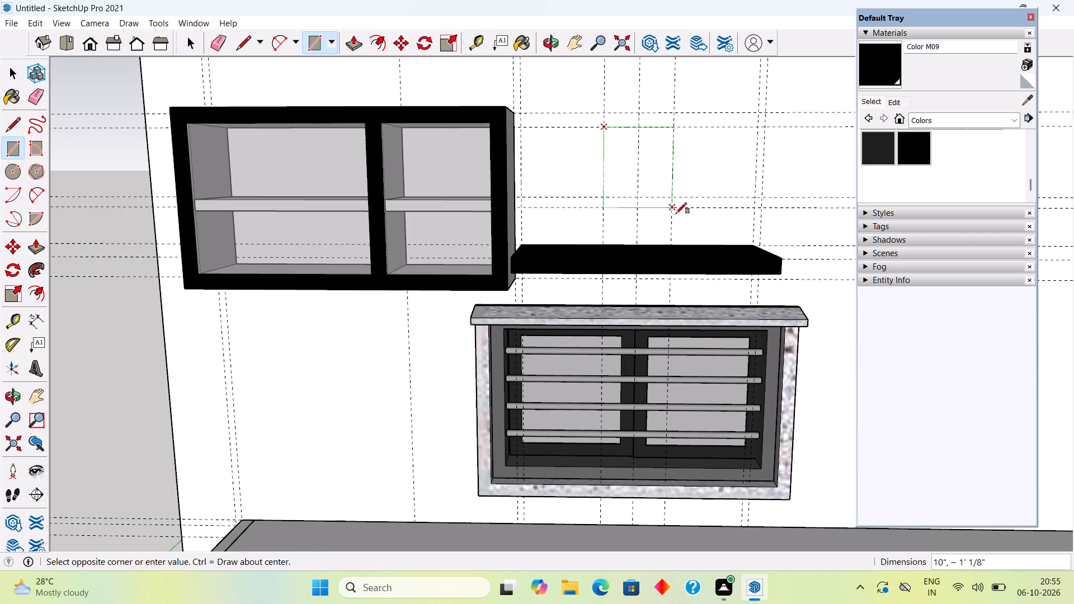
pyautogui.click(671, 247)
pyautogui.press('space')
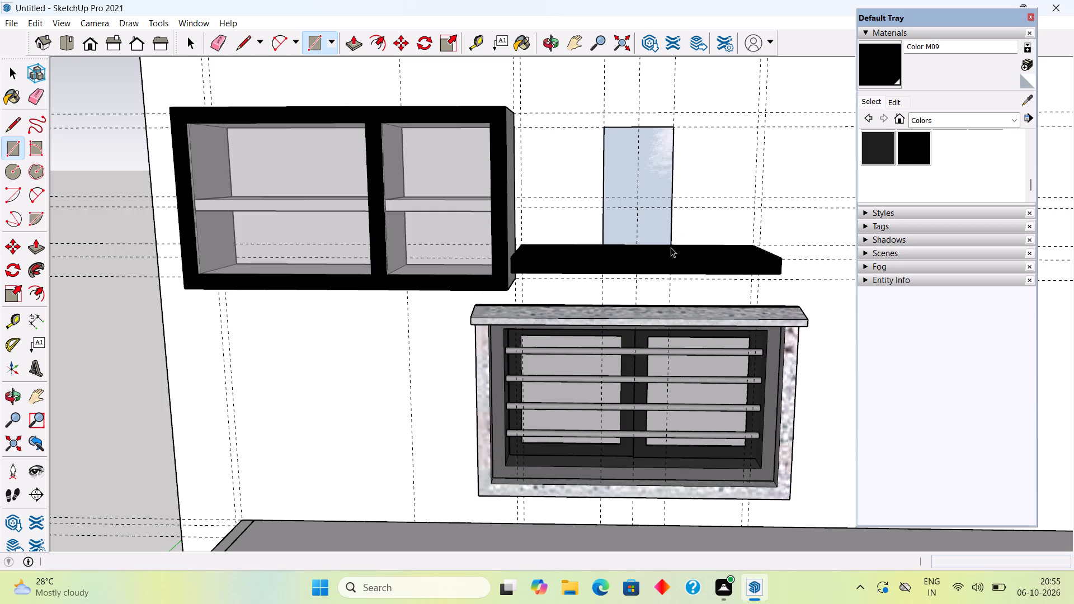
# Extrude the rectangle above the shelf 1' 5" out from the wall as a box.
pyautogui.press('p')
pyautogui.click(661, 232)
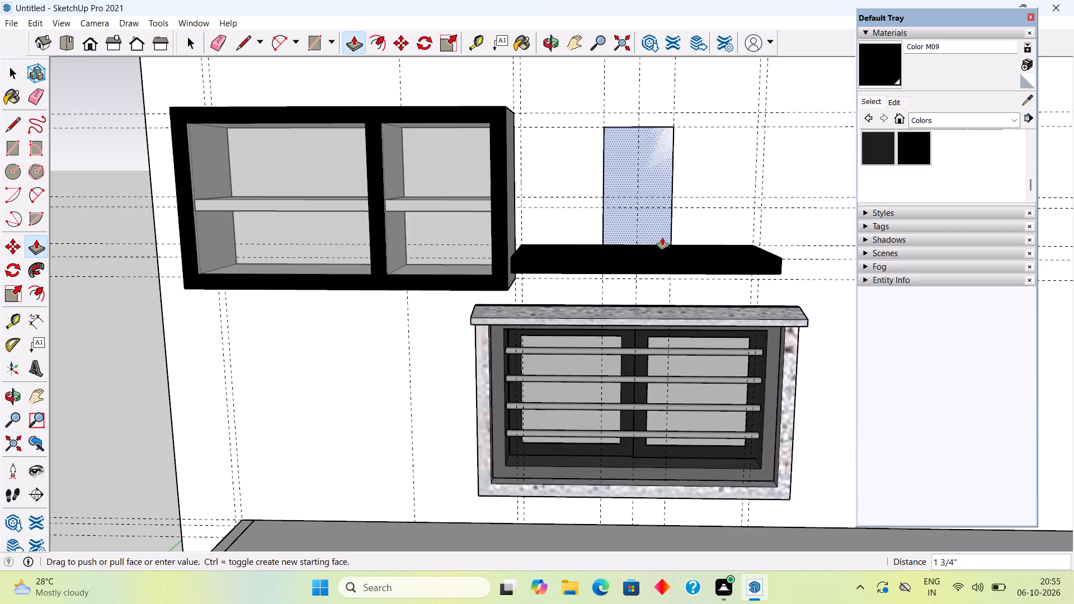
pyautogui.scroll(-11, 732, 265)
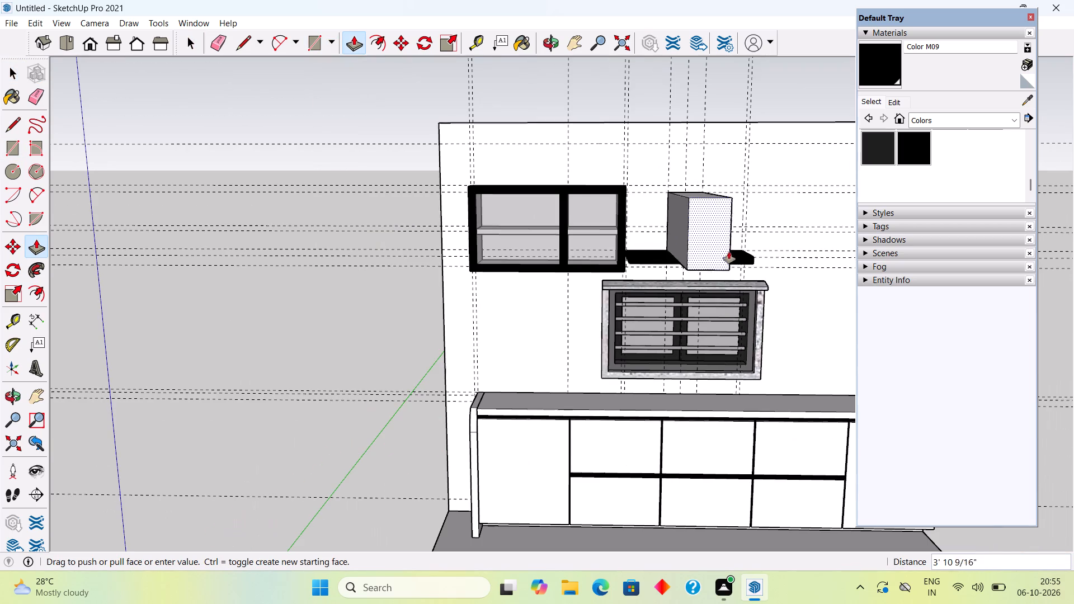
pyautogui.click(687, 420)
pyautogui.scroll(5, 658, 235)
pyautogui.scroll(5, 719, 244)
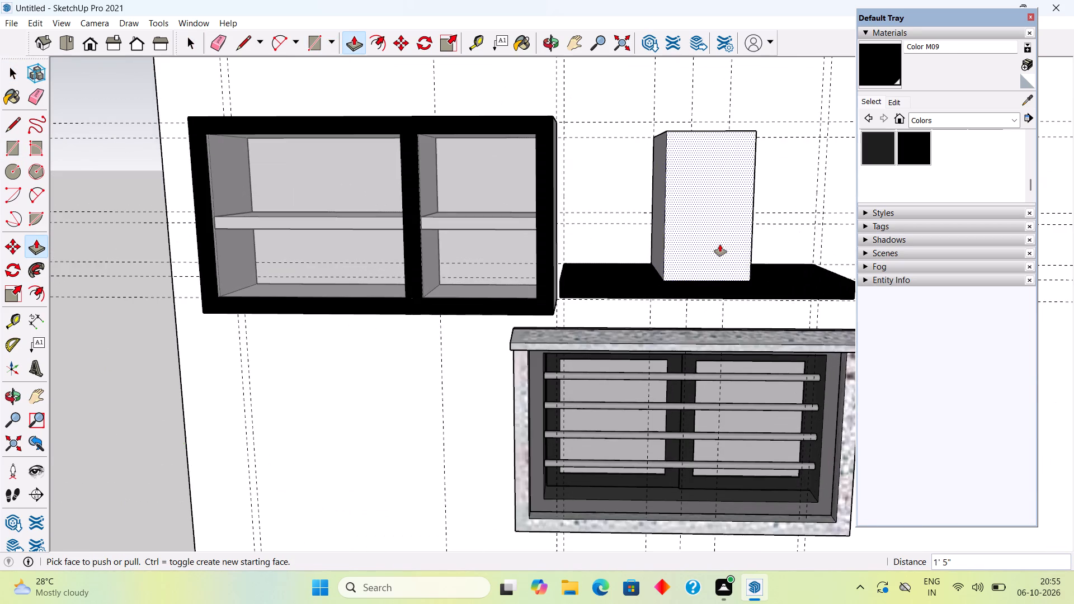
# Push the front face of the box on the shelf back about 4 7/8" toward the wall.
pyautogui.moveTo(711, 267); pyautogui.dragTo(921, 61, button='middle')
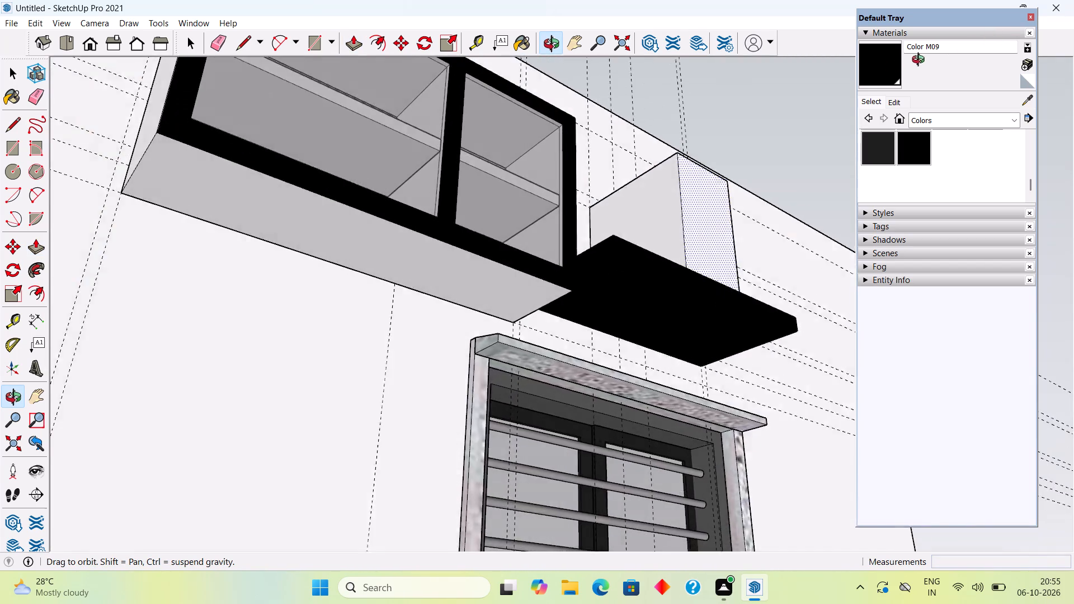
pyautogui.moveTo(921, 61); pyautogui.dragTo(528, 362, button='middle')
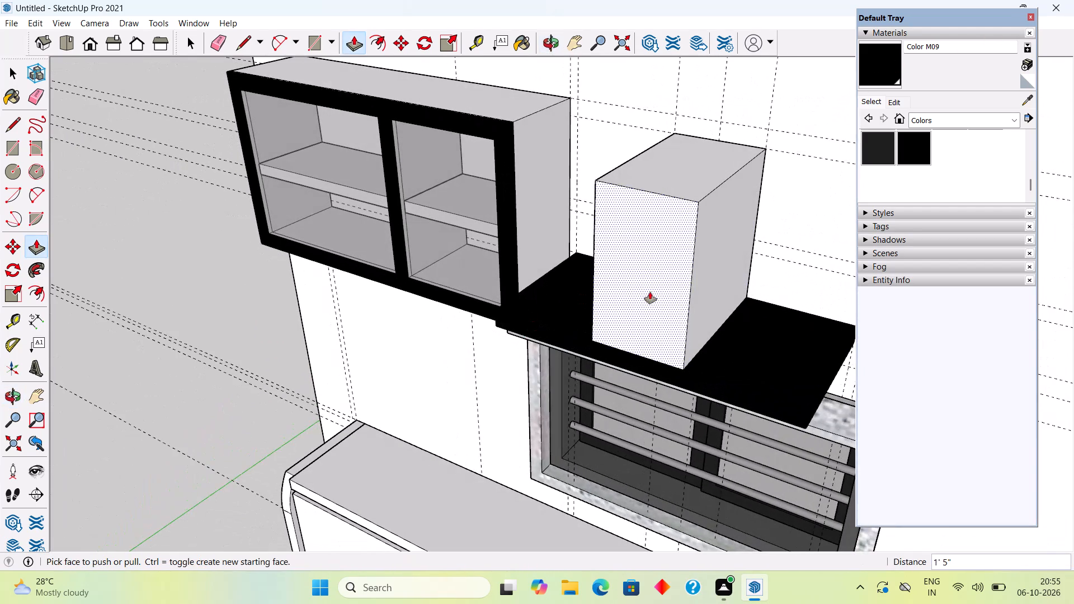
pyautogui.scroll(1, 650, 292)
pyautogui.click(654, 290)
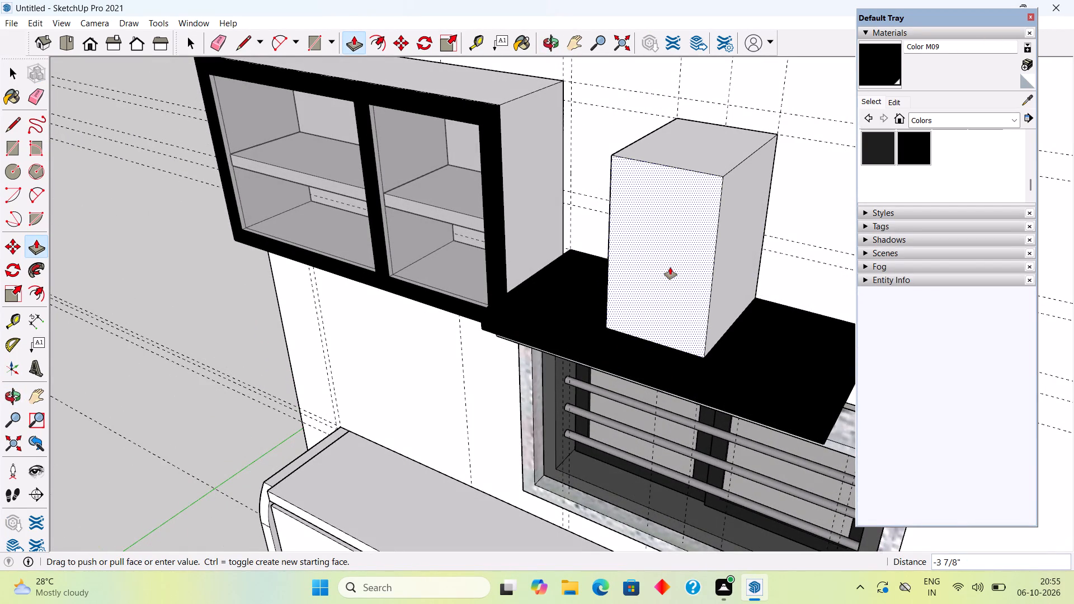
pyautogui.click(676, 264)
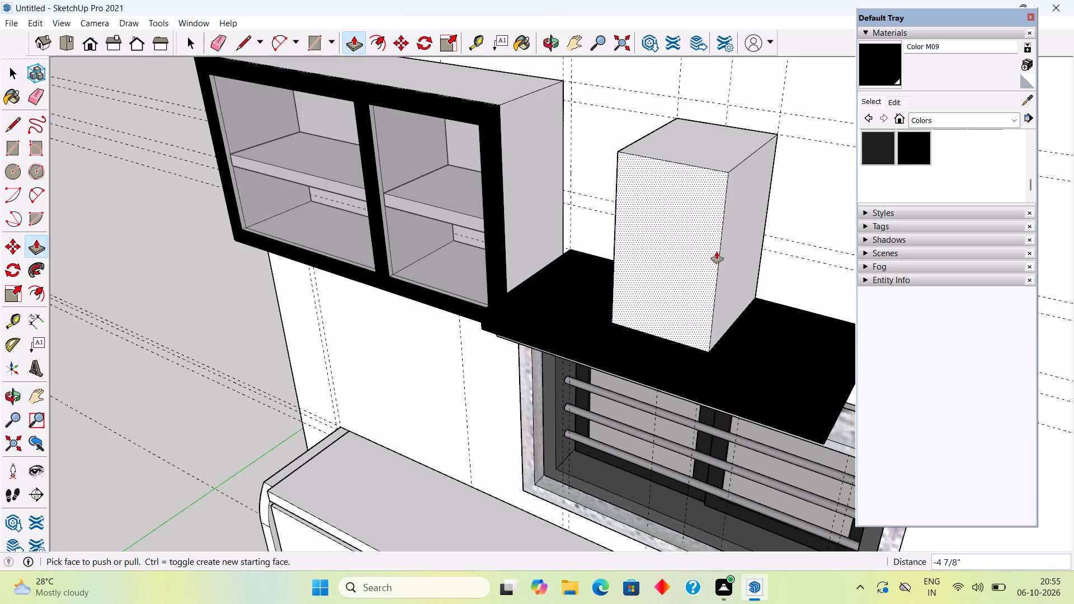
# Select the whole box standing on the black shelf and make it a group.
pyautogui.press('space')
pyautogui.tripleClick(701, 248)
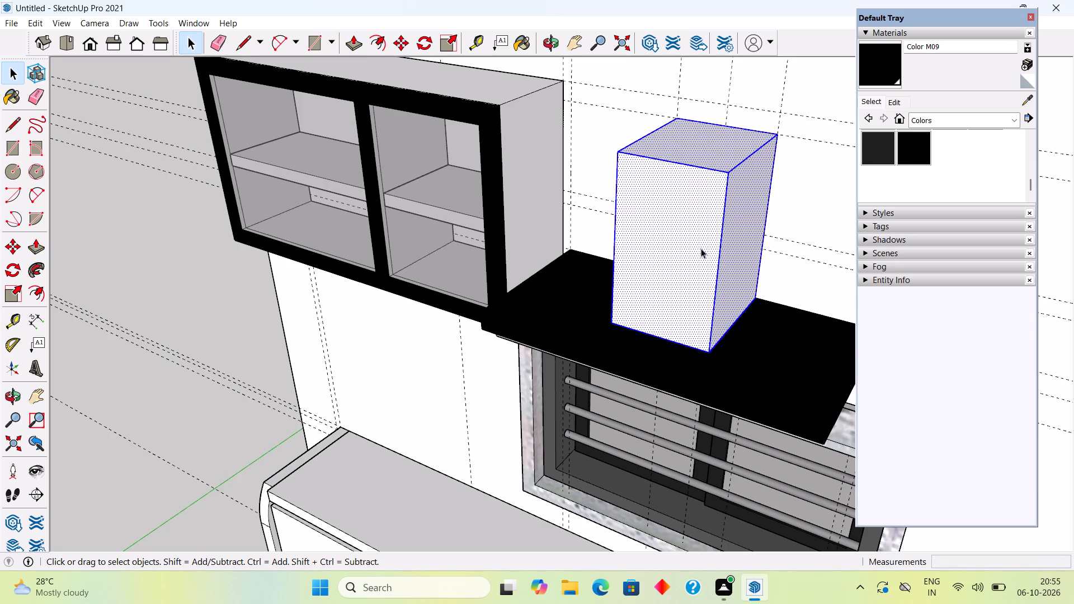
pyautogui.rightClick(701, 248)
pyautogui.moveTo(741, 364); pyautogui.dragTo(741, 365)
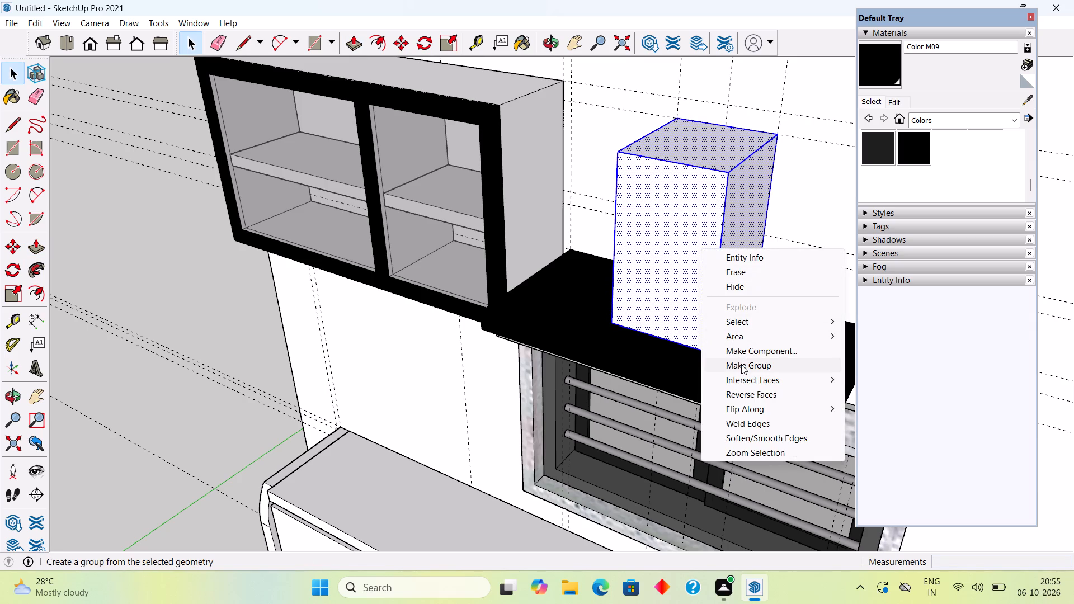
pyautogui.moveTo(741, 365); pyautogui.dragTo(747, 365)
# Paint the grouped box above the shelf black with Color M09.
pyautogui.click(911, 156)
pyautogui.click(733, 217)
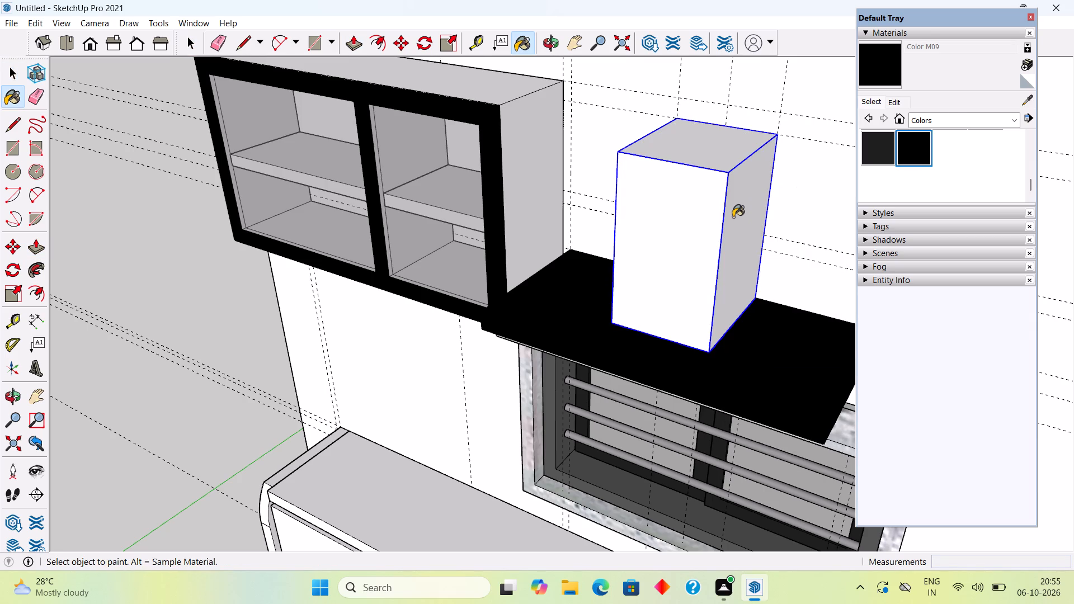
pyautogui.press('space')
pyautogui.scroll(-10, 733, 217)
pyautogui.moveTo(734, 301); pyautogui.dragTo(845, 201, button='middle')
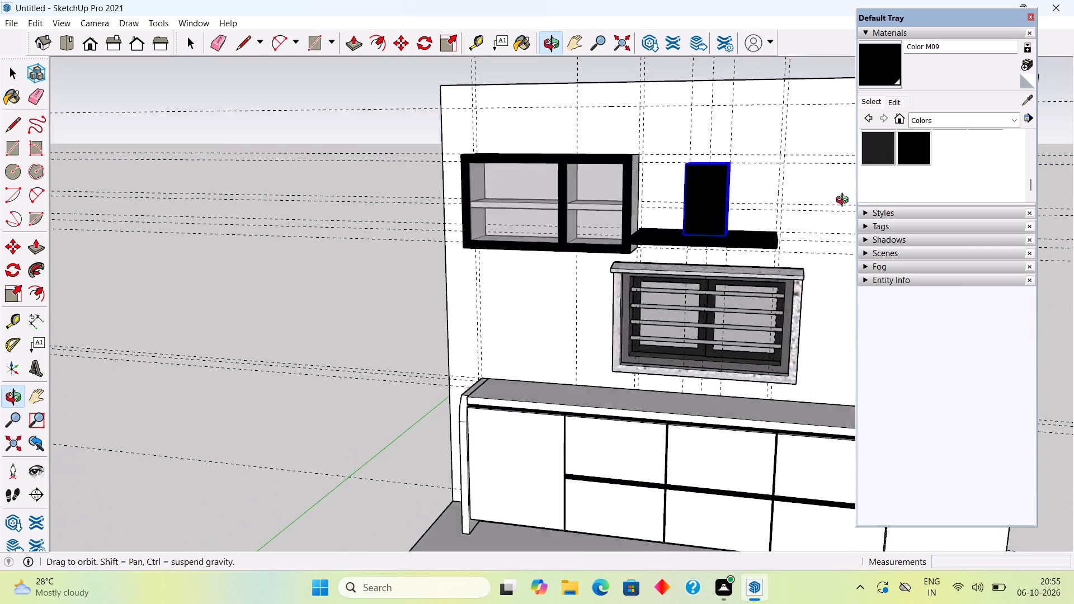
pyautogui.moveTo(845, 201); pyautogui.dragTo(941, 197, button='middle')
pyautogui.click(355, 163)
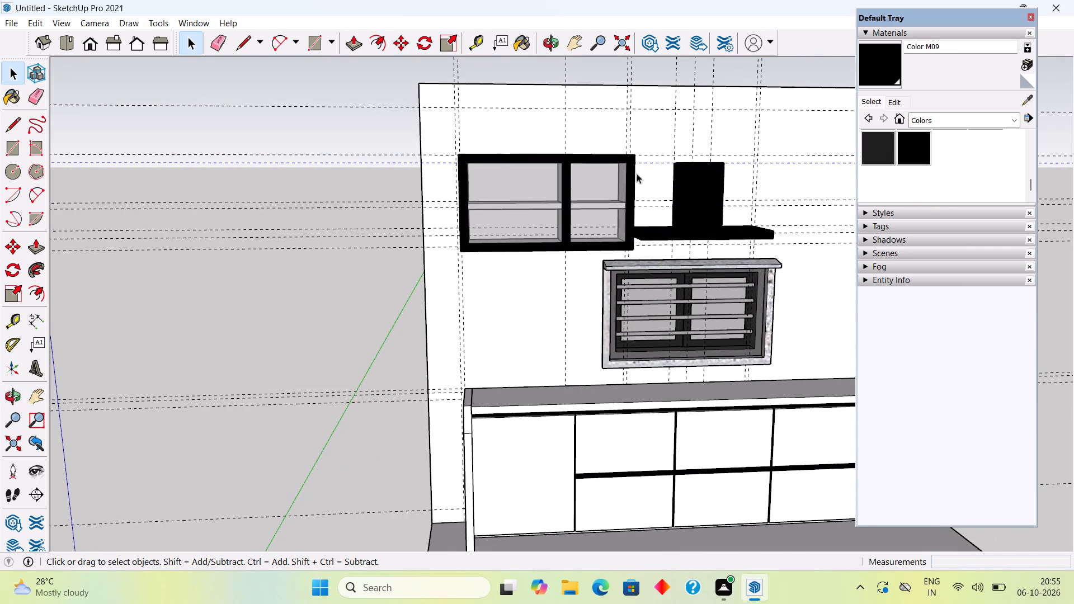
# Open the black box group and pull its top face slightly upward to make the box taller.
pyautogui.moveTo(703, 167); pyautogui.dragTo(635, 405, button='middle')
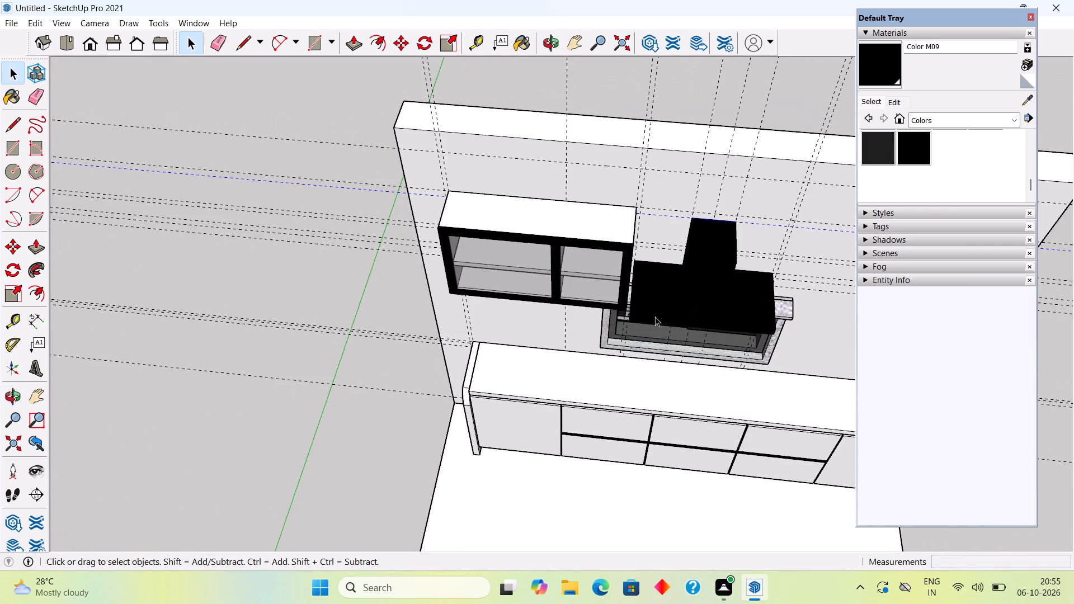
pyautogui.scroll(11, 745, 219)
pyautogui.tripleClick(696, 259)
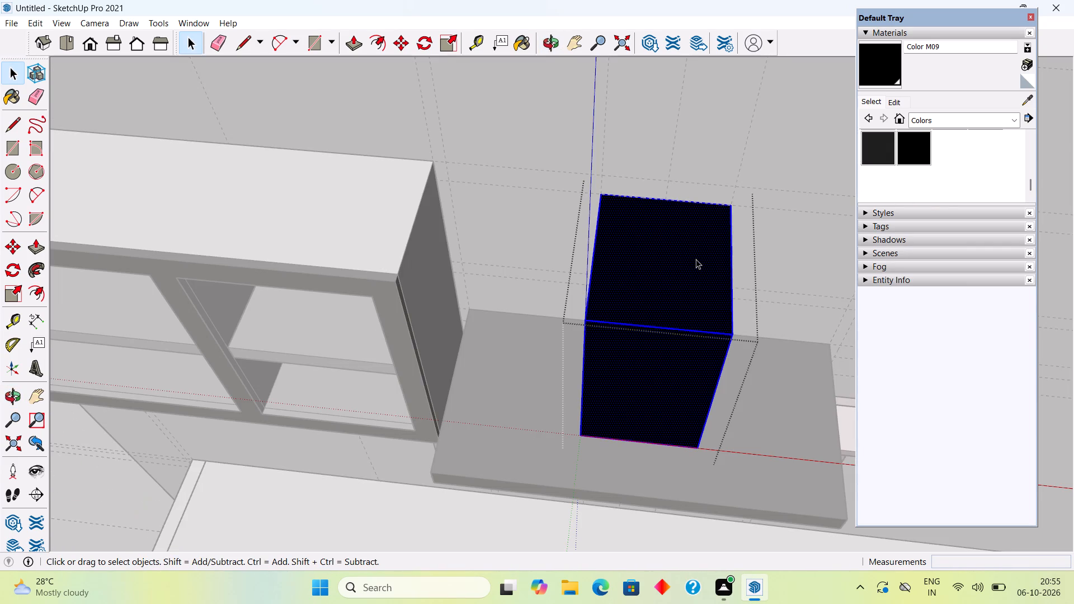
pyautogui.press('p')
pyautogui.click(696, 259)
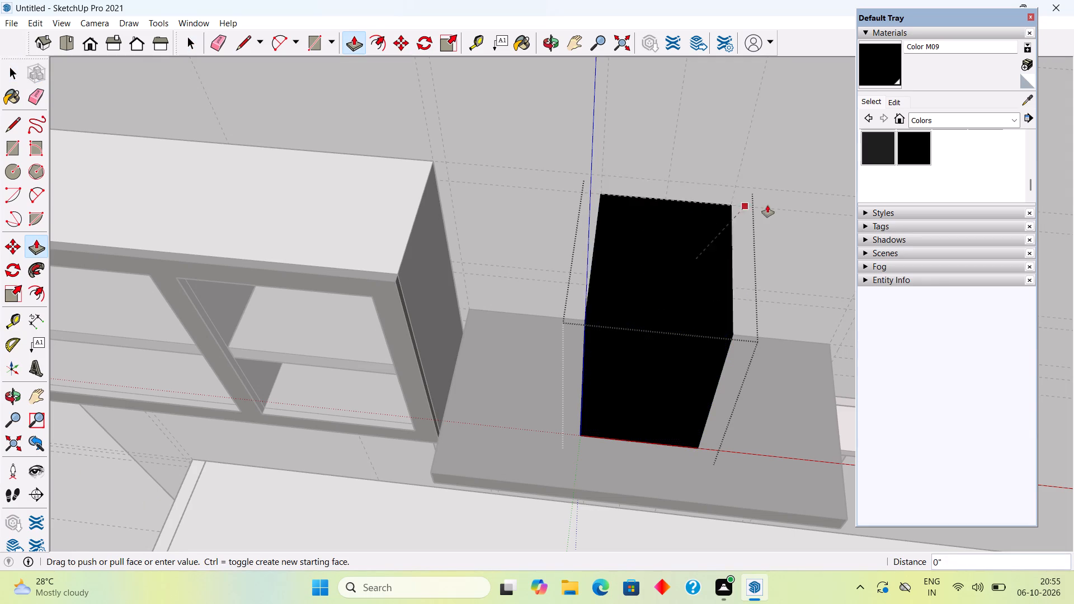
pyautogui.click(792, 192)
pyautogui.press('space')
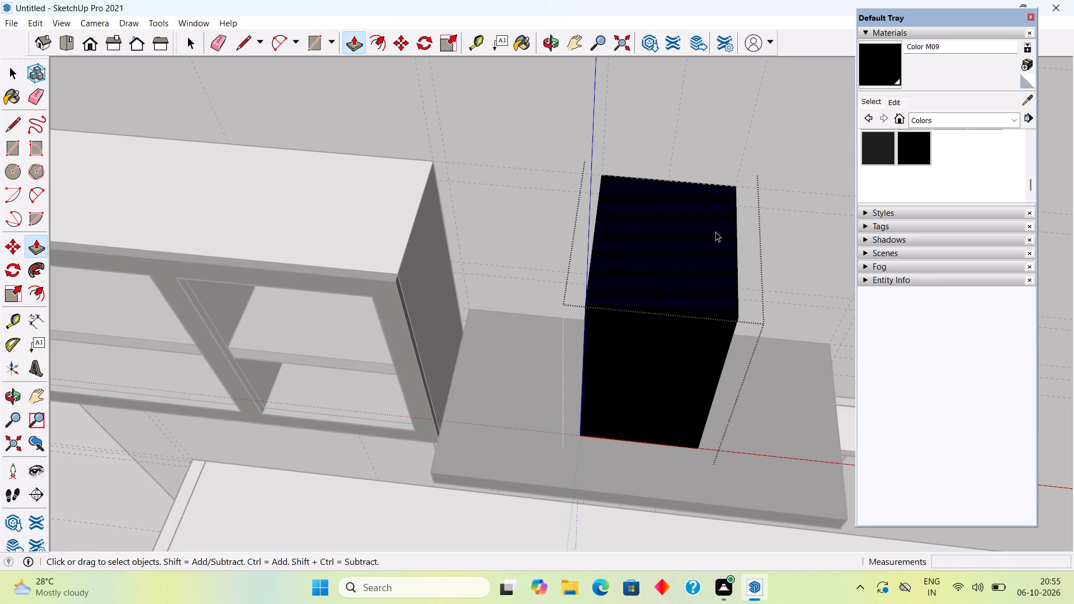
pyautogui.scroll(-10, 687, 221)
pyautogui.moveTo(670, 272); pyautogui.dragTo(729, 124, button='middle')
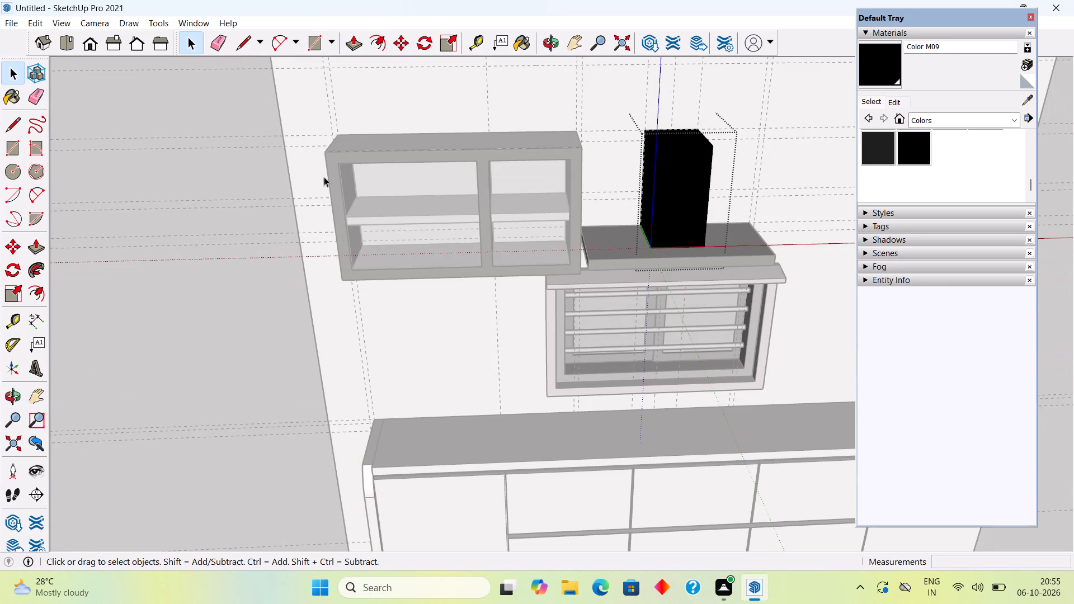
pyautogui.click(261, 167)
# Examine the hood, upper cabinet, window and base cabinets from several distances and angles.
pyautogui.moveTo(666, 299); pyautogui.dragTo(612, 125, button='middle')
pyautogui.scroll(-4, 612, 125)
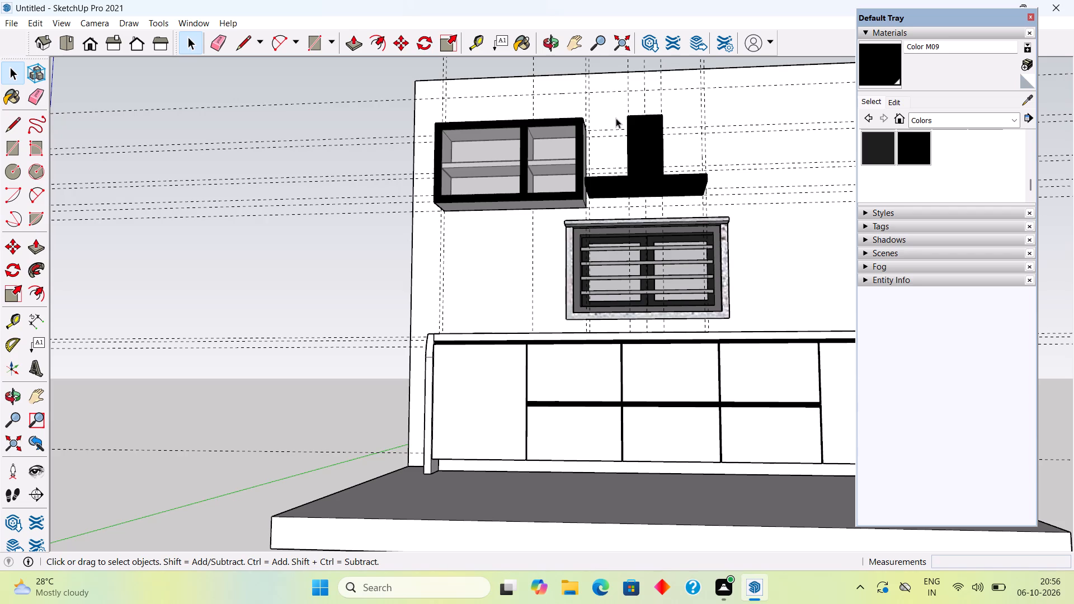
pyautogui.scroll(-8, 616, 118)
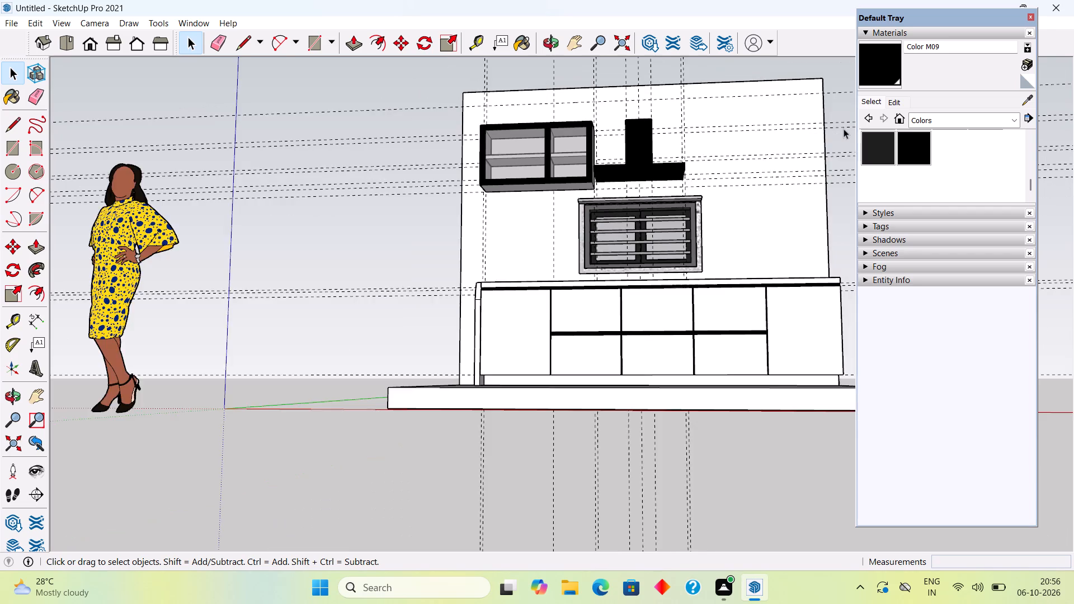
pyautogui.scroll(-3, 844, 129)
pyautogui.moveTo(841, 130); pyautogui.dragTo(802, 254, button='middle')
pyautogui.scroll(-3, 802, 254)
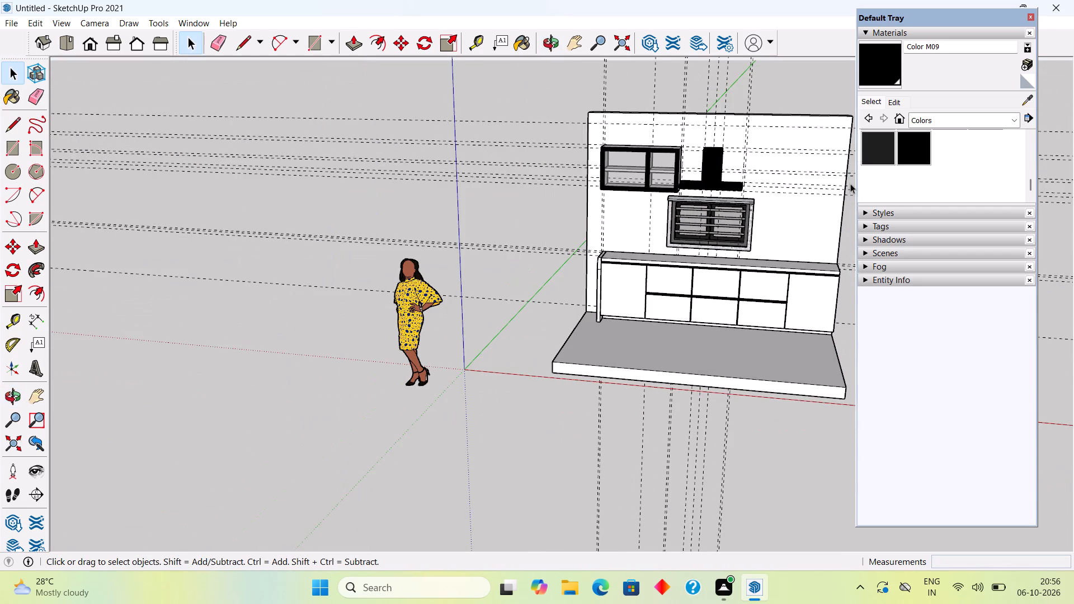
pyautogui.moveTo(788, 172); pyautogui.dragTo(622, 178, button='middle')
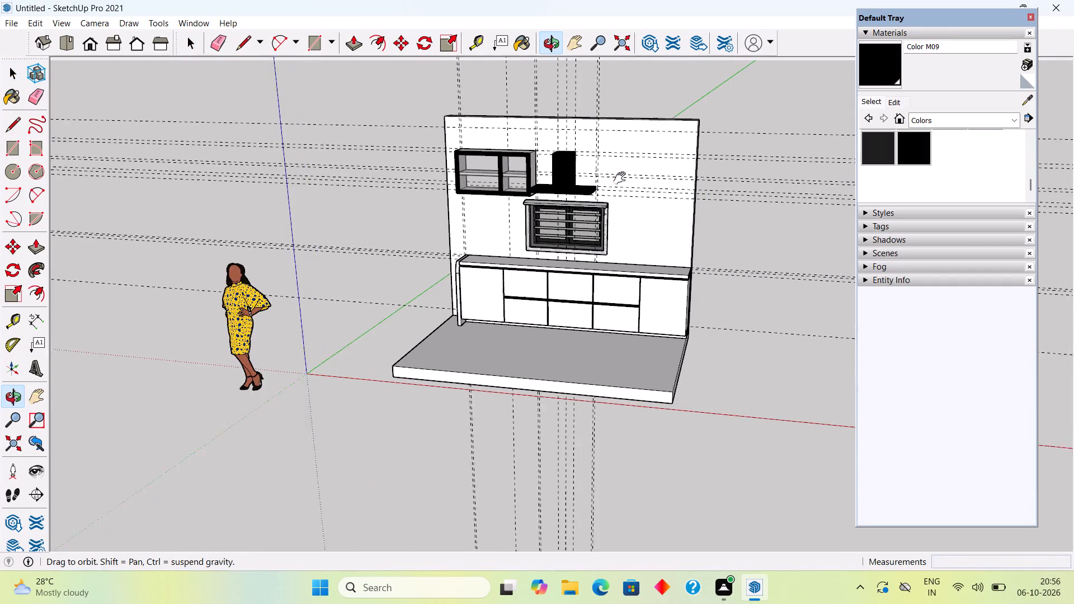
pyautogui.moveTo(622, 178); pyautogui.dragTo(621, 179, button='middle')
pyautogui.scroll(8, 624, 182)
pyautogui.moveTo(633, 182); pyautogui.dragTo(773, 134, button='middle')
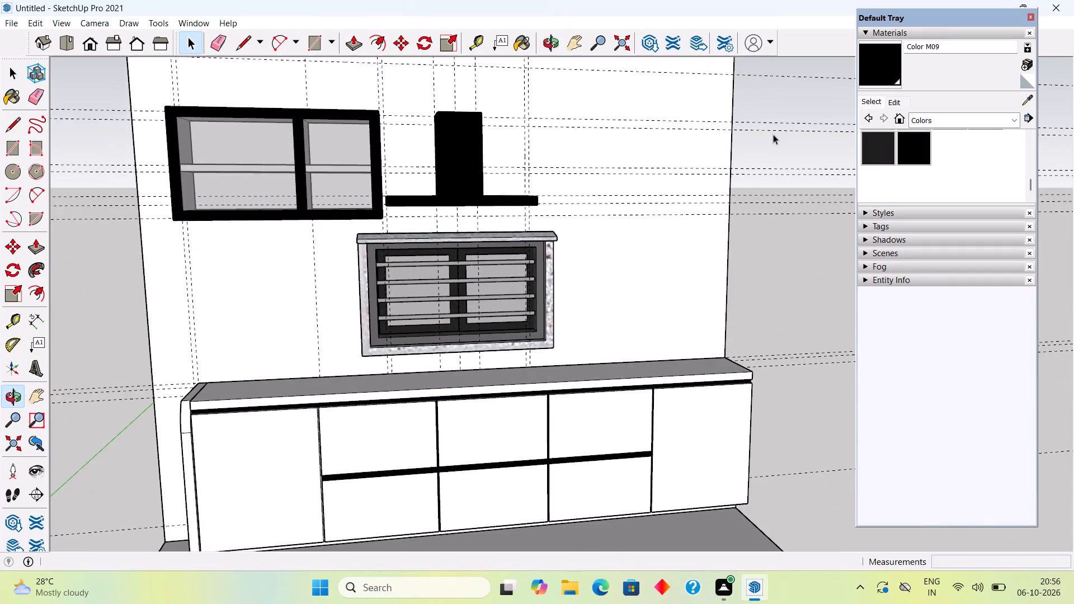
pyautogui.scroll(1, 774, 132)
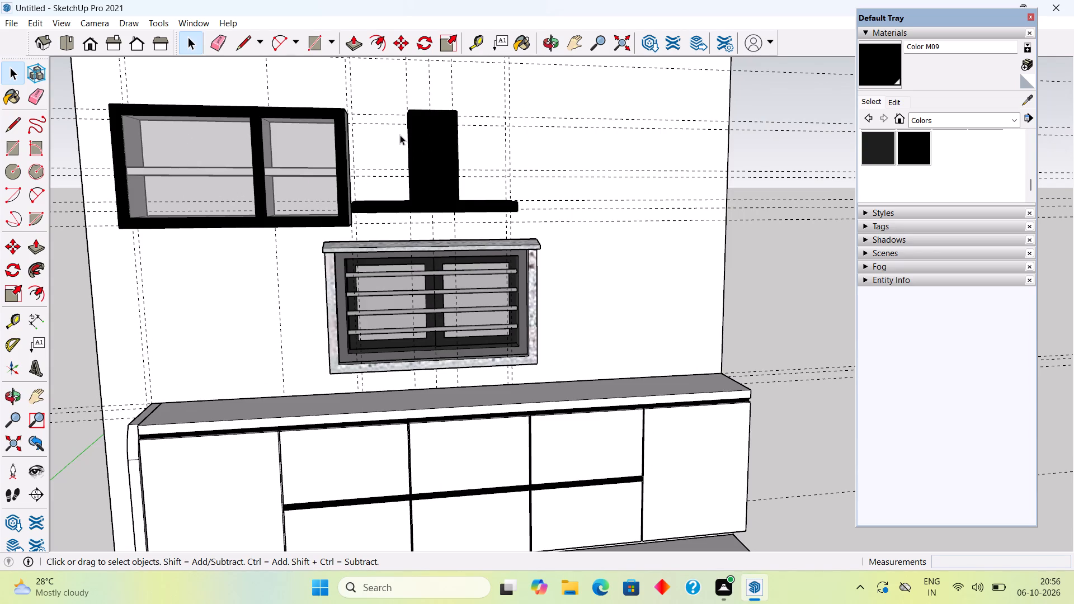
pyautogui.moveTo(400, 140); pyautogui.dragTo(593, 164, button='middle')
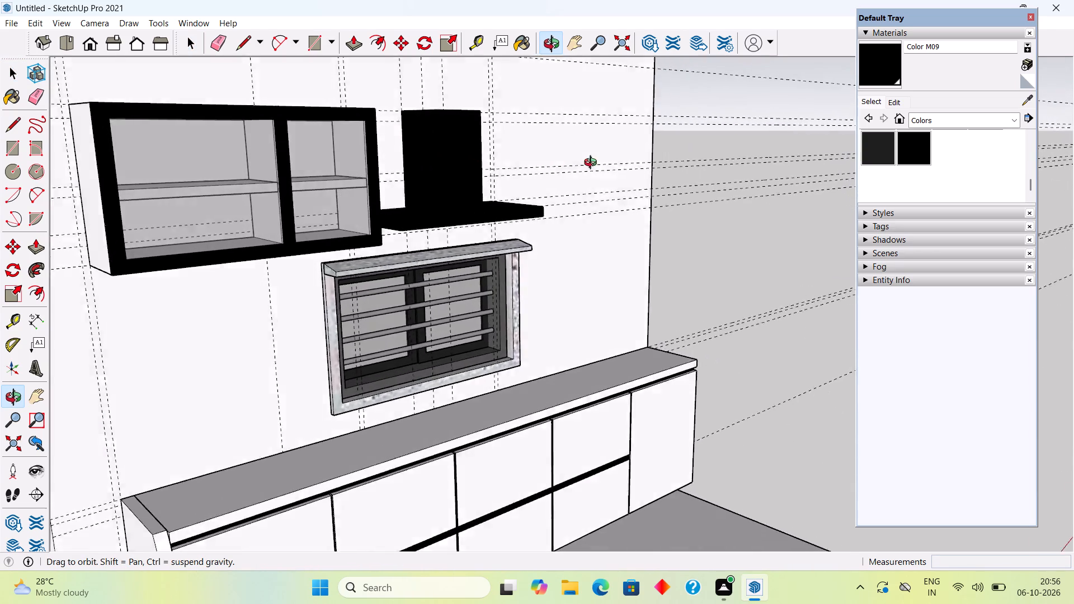
pyautogui.moveTo(593, 164); pyautogui.dragTo(623, 171, button='middle')
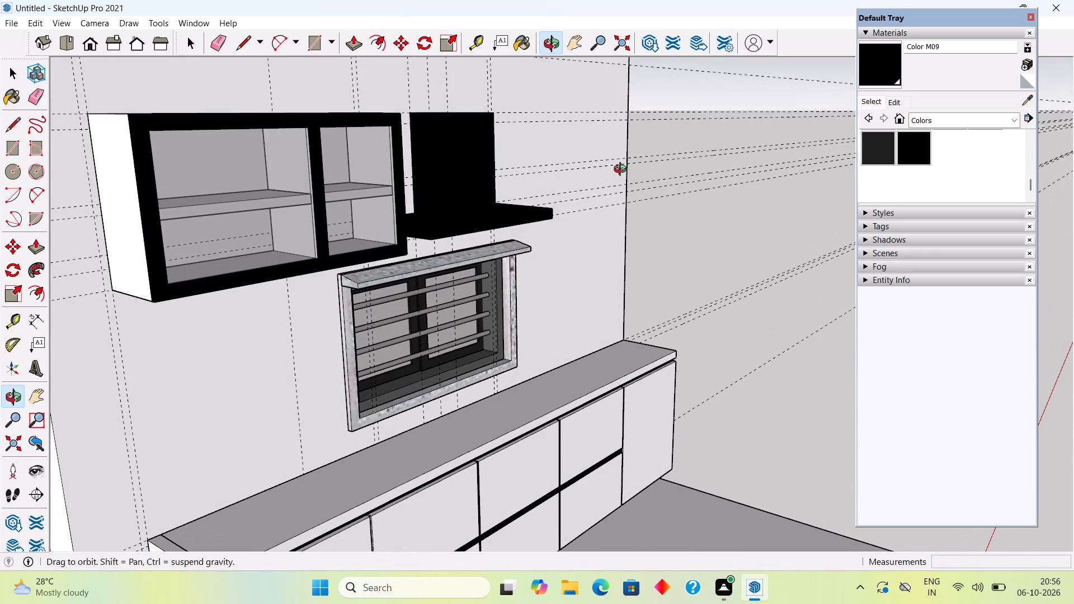
pyautogui.moveTo(623, 171); pyautogui.dragTo(616, 173, button='middle')
# Open the black hood shelf group for editing and select its geometry, with the underside in view.
pyautogui.scroll(6, 492, 235)
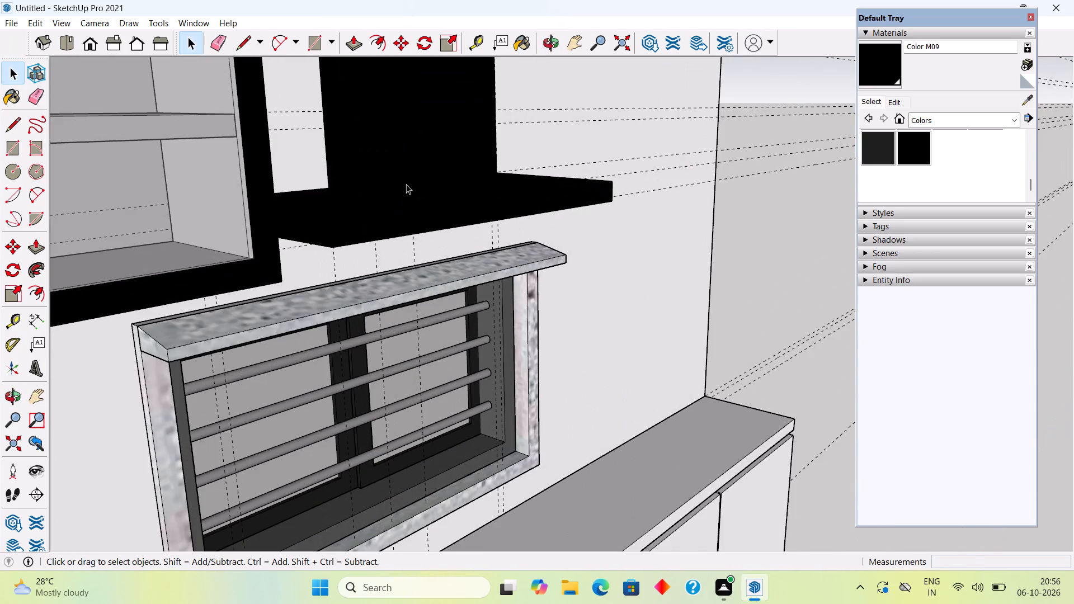
pyautogui.moveTo(404, 172); pyautogui.dragTo(403, 83, button='middle')
pyautogui.scroll(1, 425, 198)
pyautogui.moveTo(426, 189); pyautogui.dragTo(423, 139, button='middle')
pyautogui.scroll(2, 425, 147)
pyautogui.scroll(-4, 423, 169)
pyautogui.middleClick(446, 192)
pyautogui.tripleClick(446, 192)
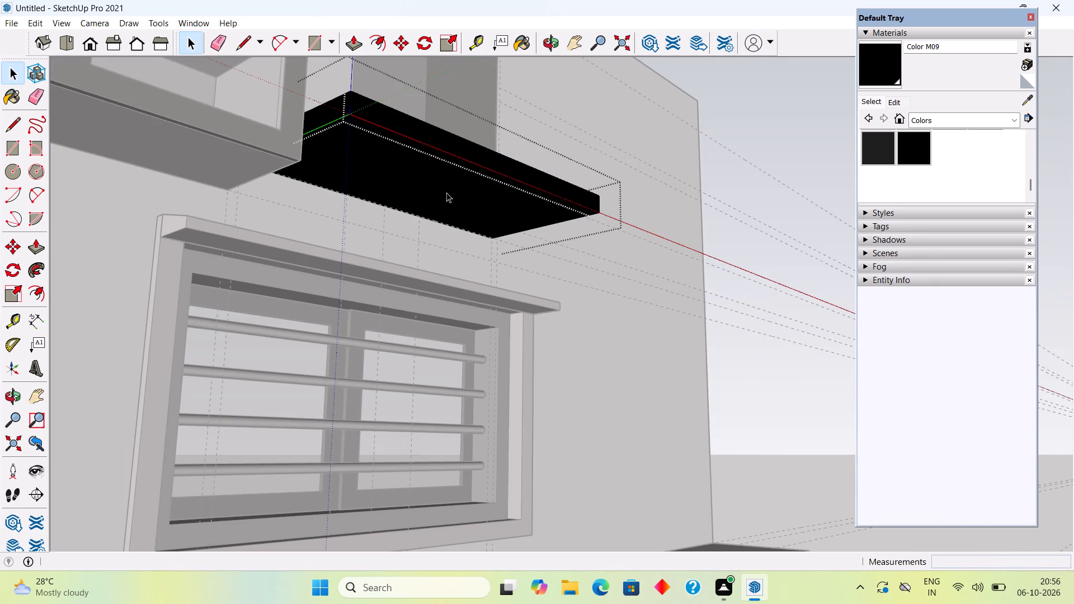
pyautogui.moveTo(466, 171); pyautogui.dragTo(482, 95, button='middle')
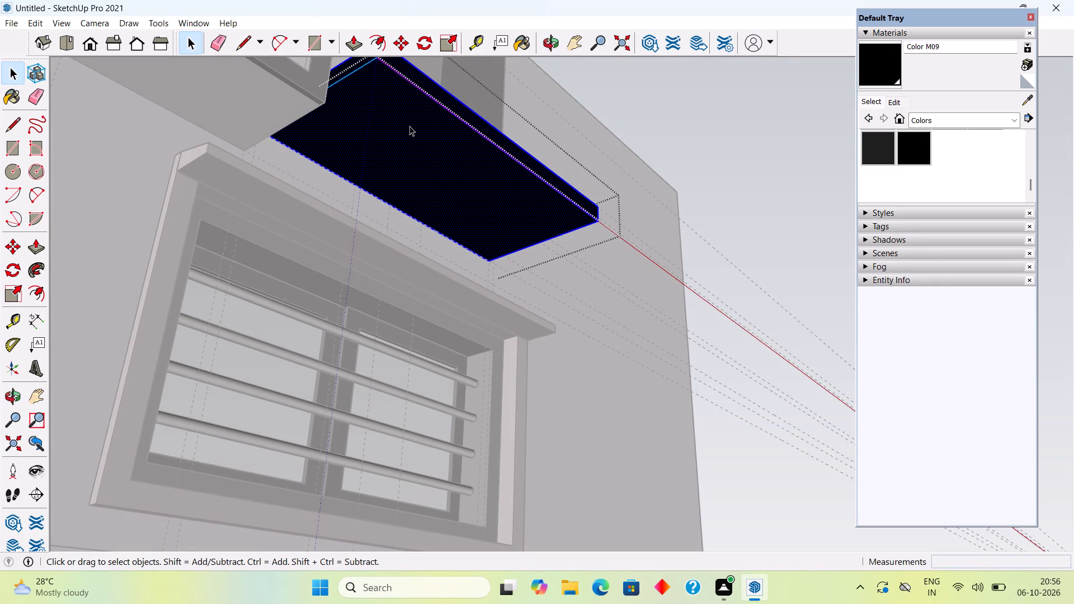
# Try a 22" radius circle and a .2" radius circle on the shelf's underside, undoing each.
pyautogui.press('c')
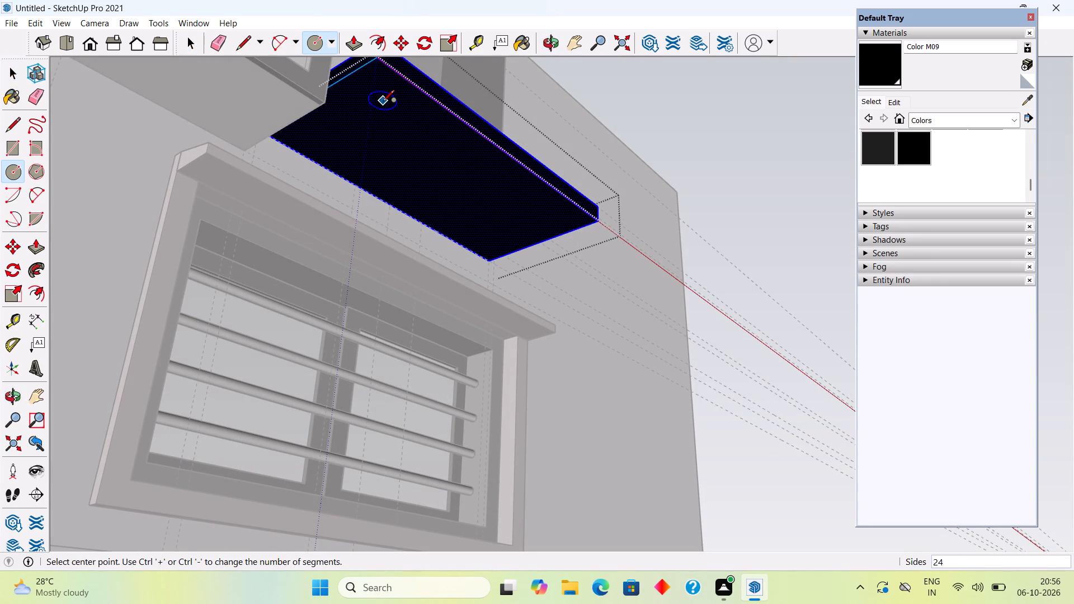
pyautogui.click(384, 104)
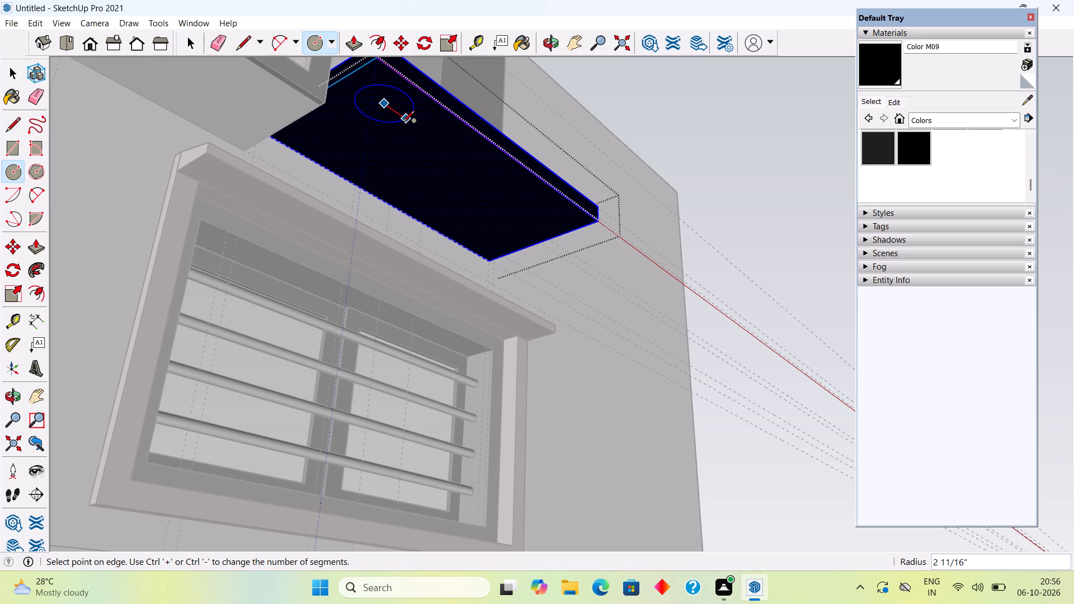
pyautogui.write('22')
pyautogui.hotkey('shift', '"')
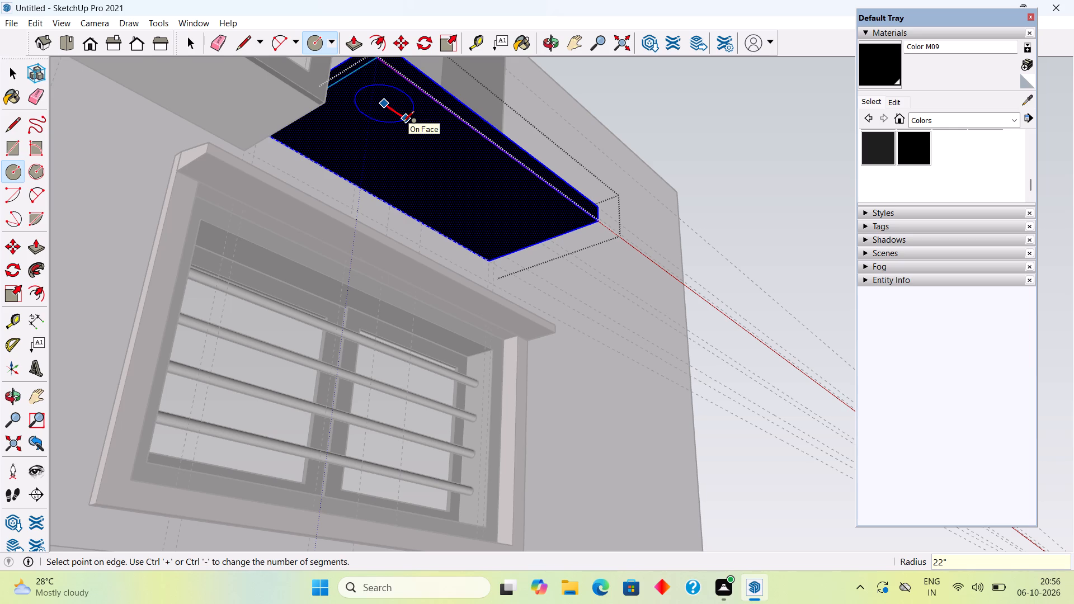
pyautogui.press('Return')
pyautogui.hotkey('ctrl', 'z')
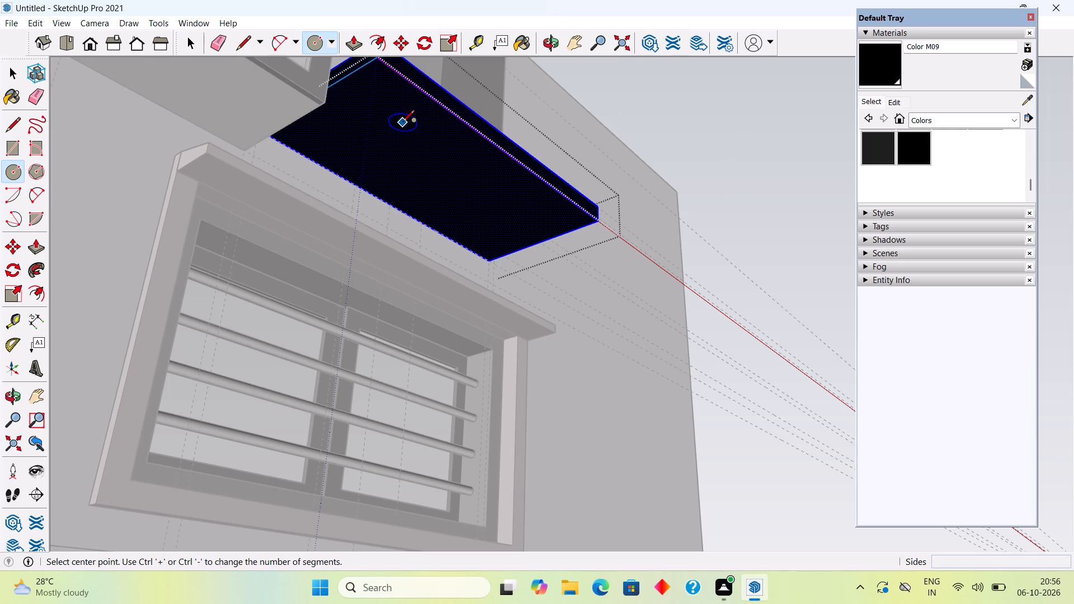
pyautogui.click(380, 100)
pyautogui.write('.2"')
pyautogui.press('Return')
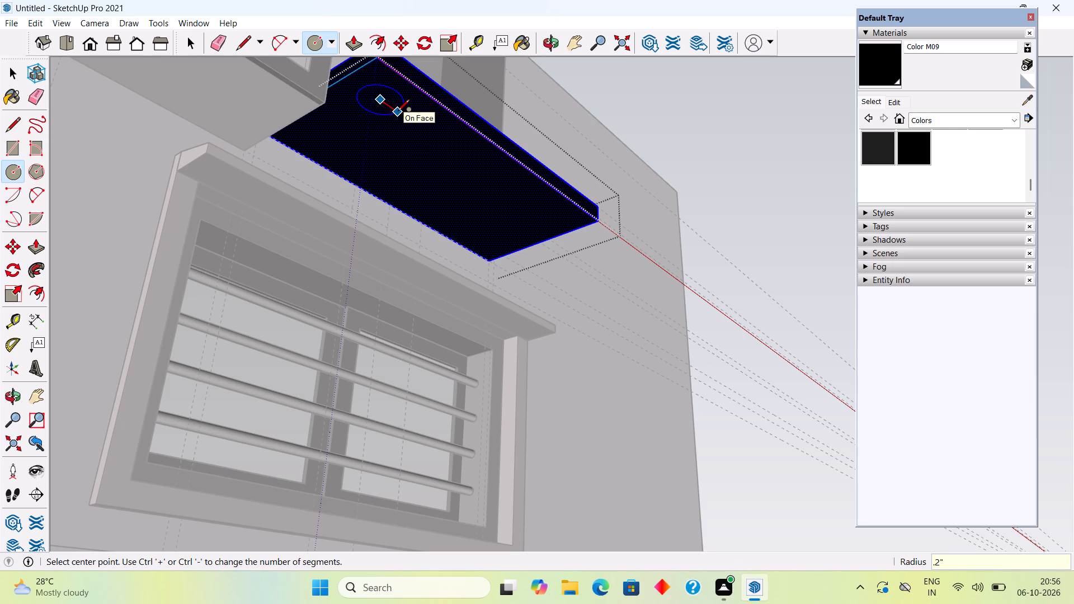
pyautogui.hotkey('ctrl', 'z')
# Draw three circles of .9" radius spaced in a row along the length of the shelf's underside.
pyautogui.scroll(10, 397, 88)
pyautogui.click(359, 86)
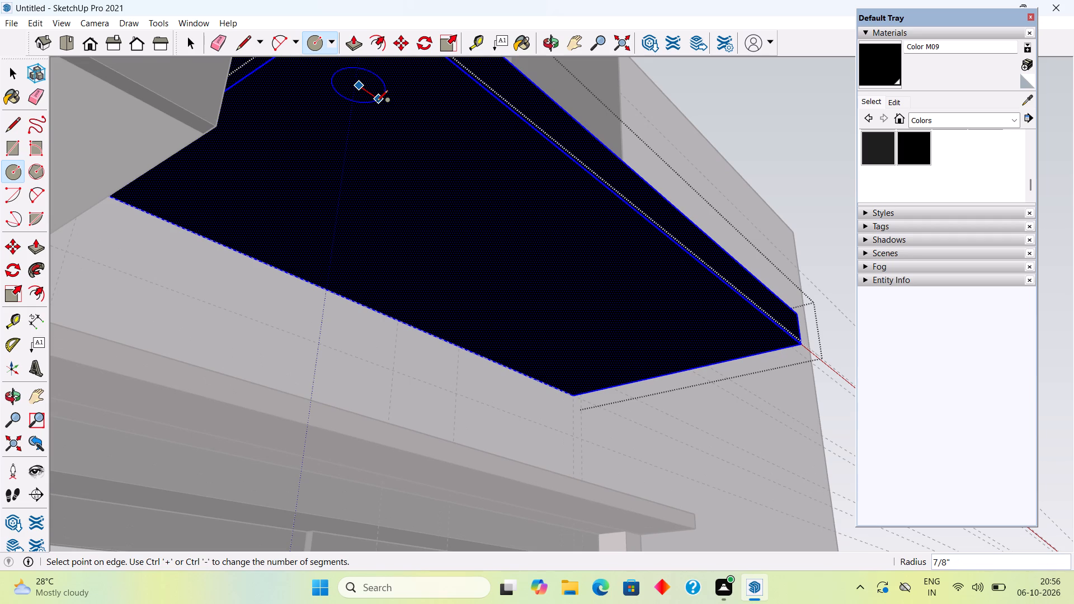
pyautogui.write('.9"')
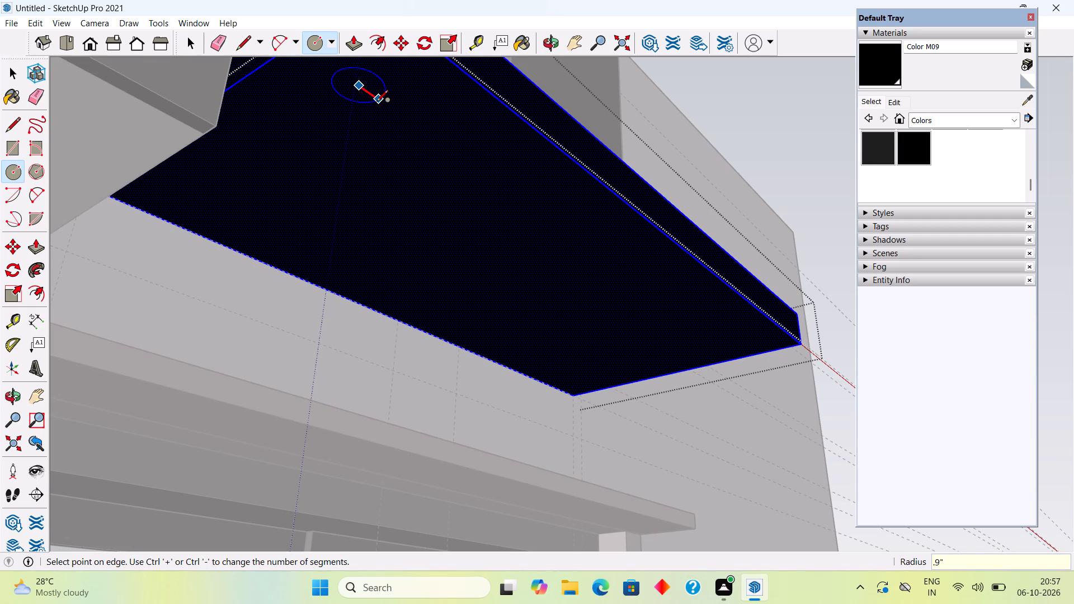
pyautogui.press('Return')
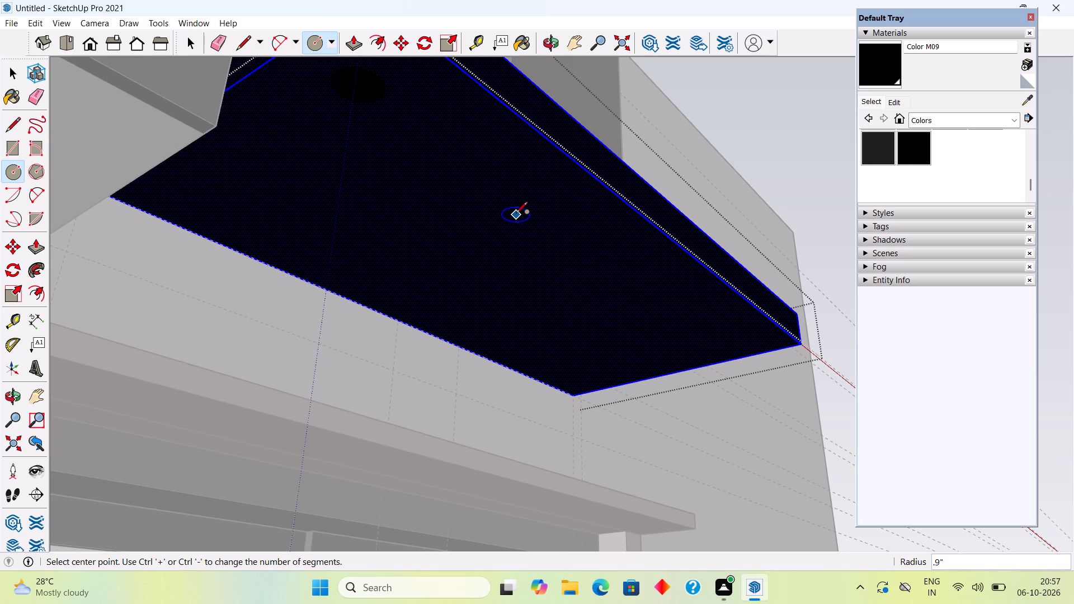
pyautogui.click(520, 205)
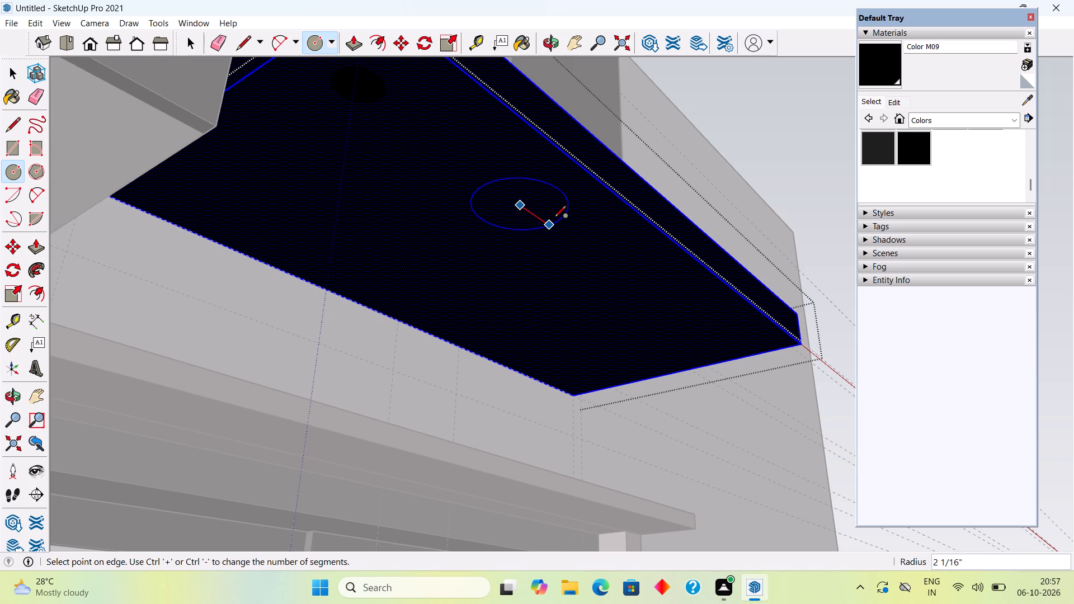
pyautogui.write('.9"')
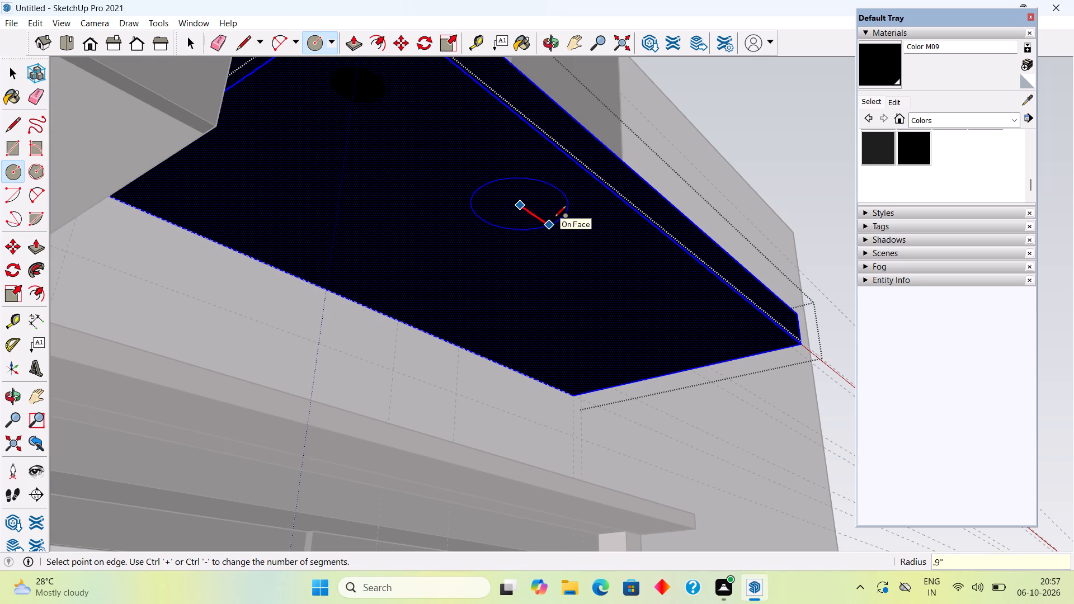
pyautogui.press('Return')
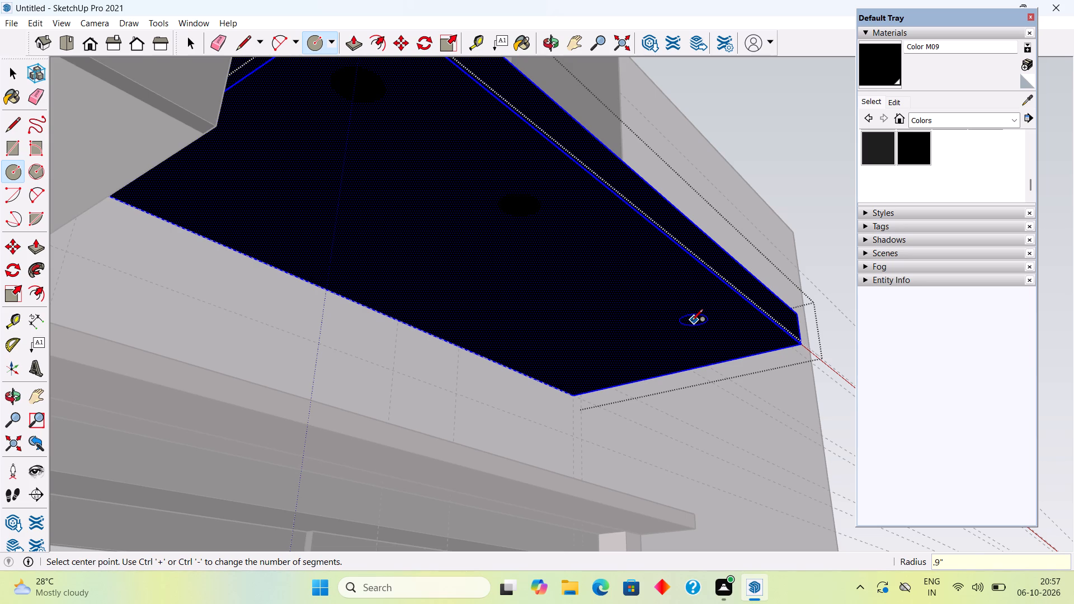
pyautogui.click(654, 321)
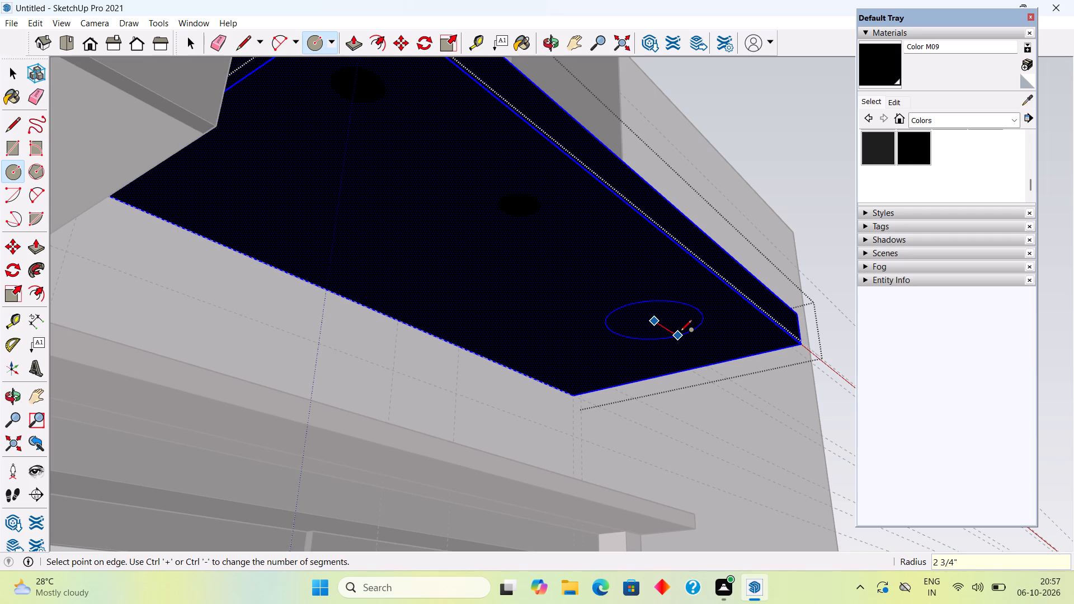
pyautogui.write('.9"')
pyautogui.press('Return')
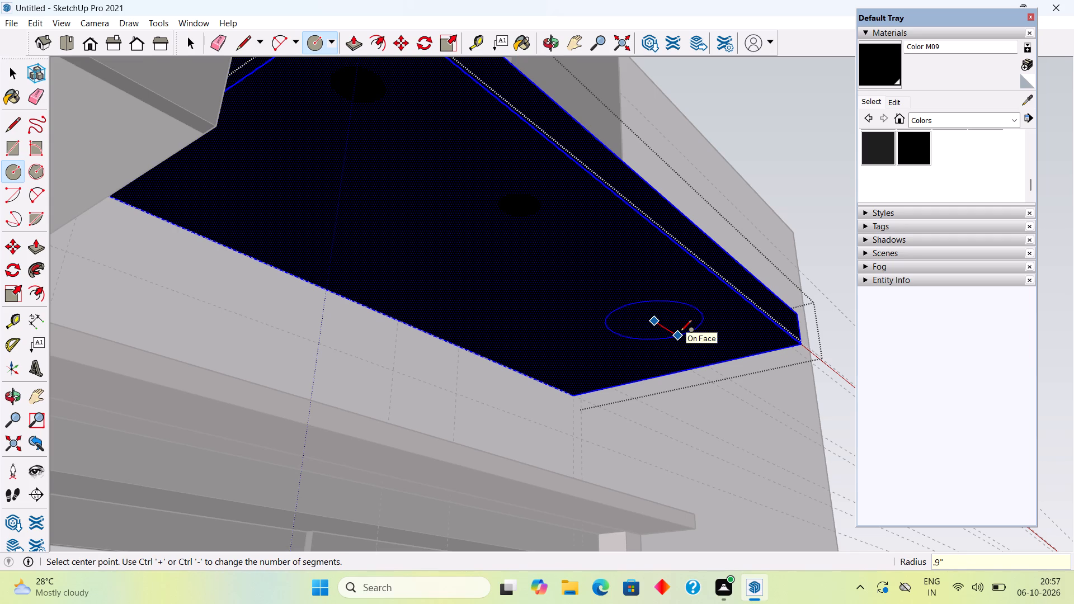
pyautogui.press('space')
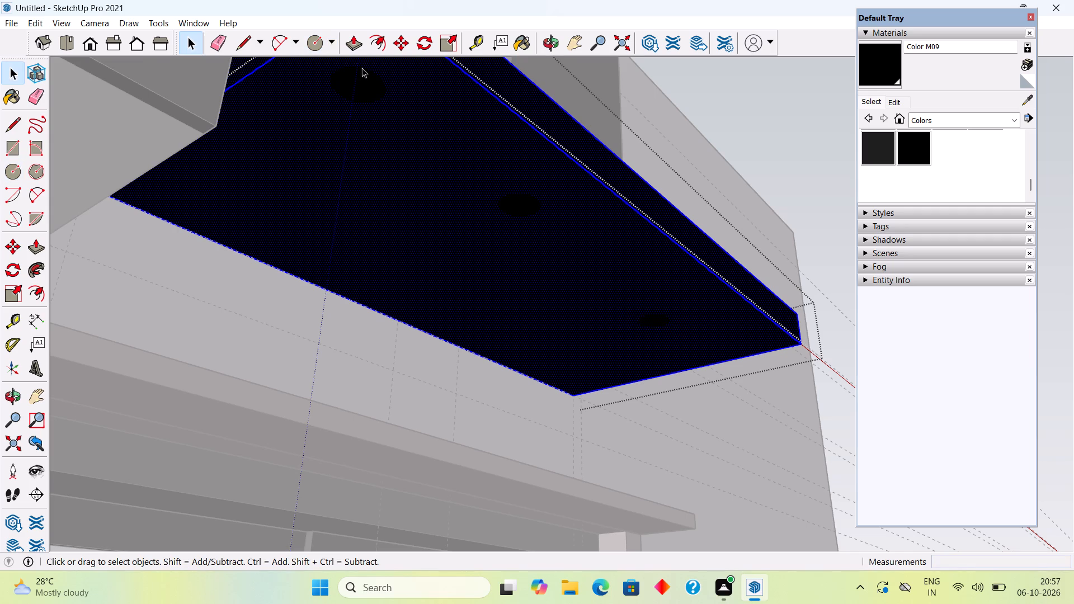
# Offset the edge of the first circle on the hood shelf's underside inward by about 1/4".
pyautogui.scroll(3, 362, 77)
pyautogui.click(365, 87)
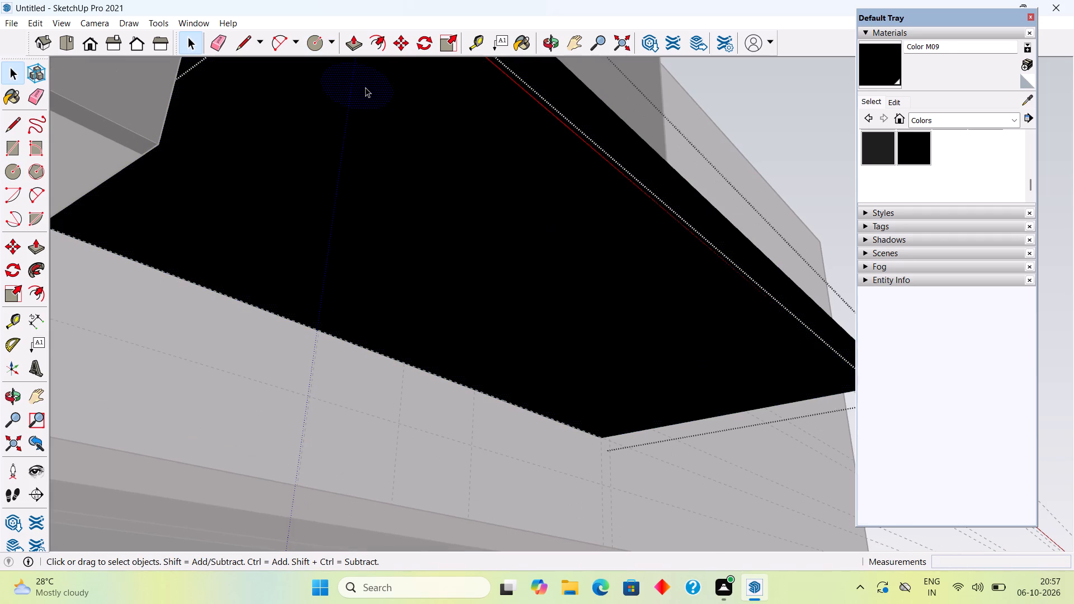
pyautogui.press('f')
pyautogui.click(374, 104)
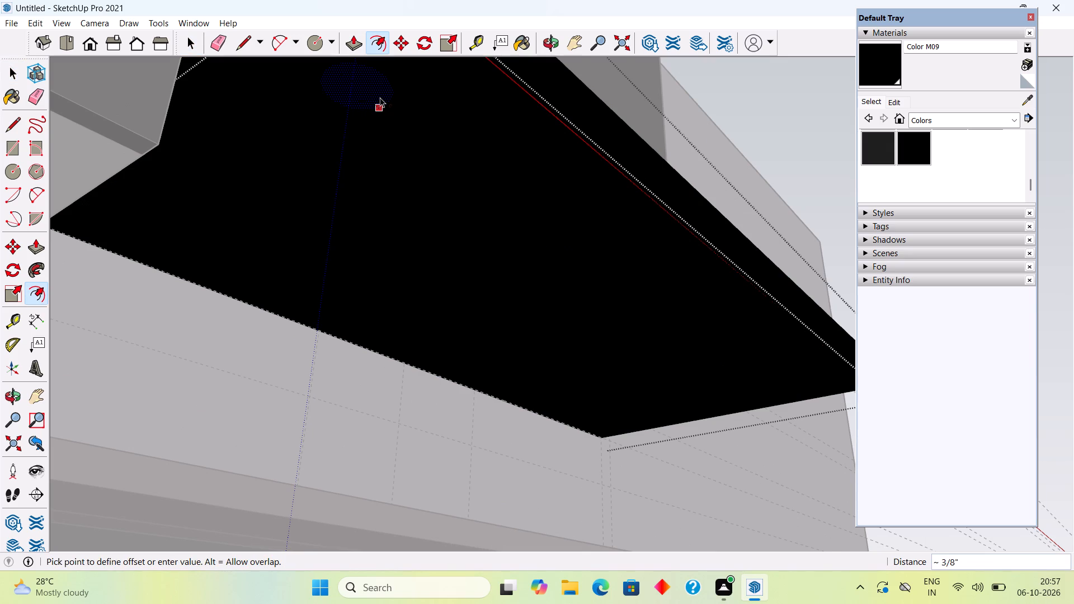
pyautogui.scroll(5, 380, 97)
pyautogui.click(383, 100)
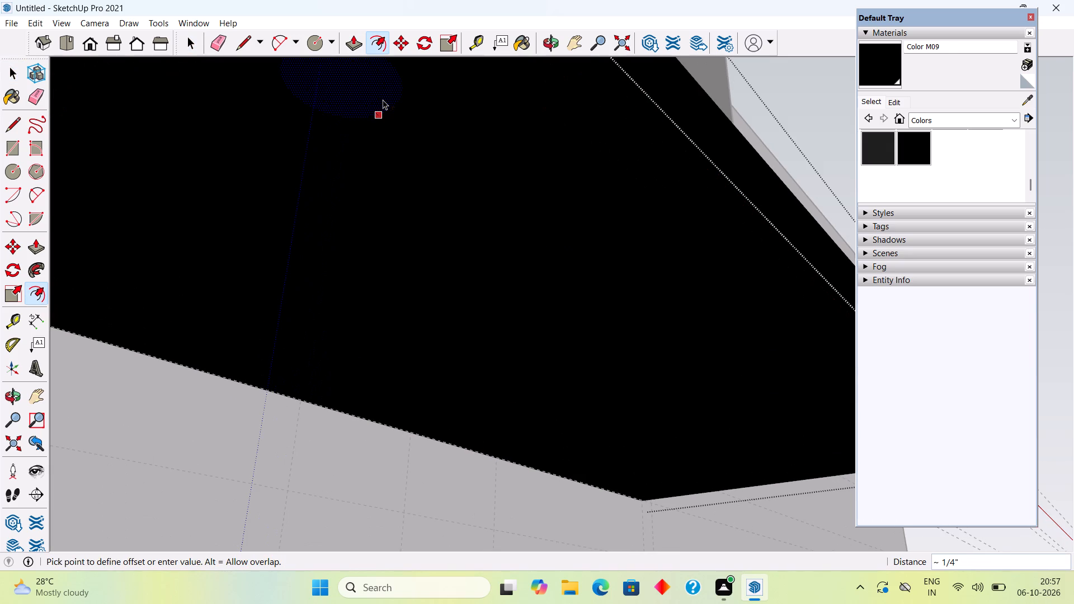
pyautogui.press('space')
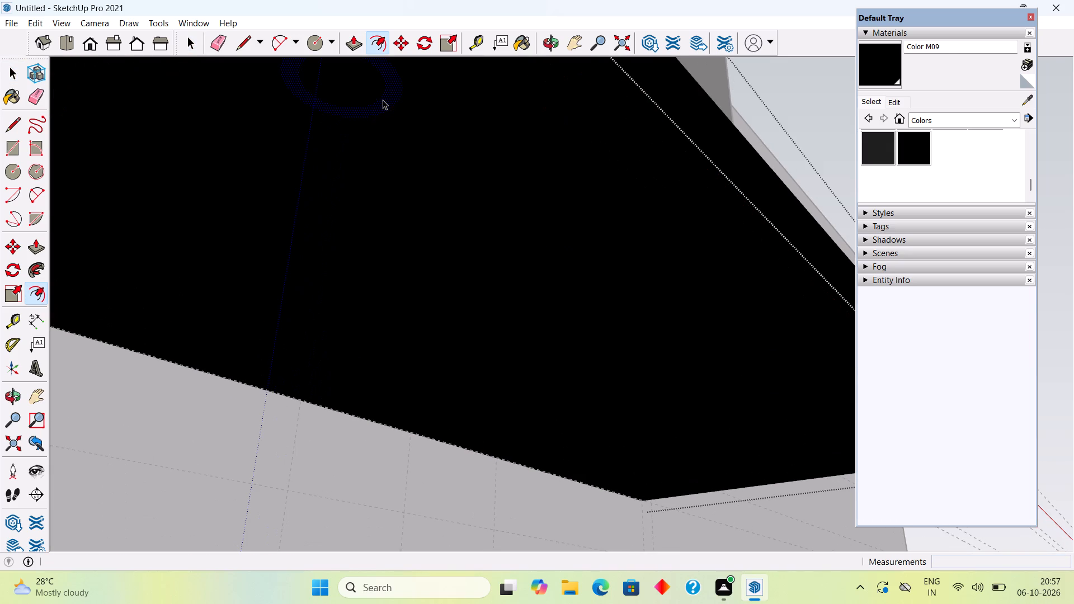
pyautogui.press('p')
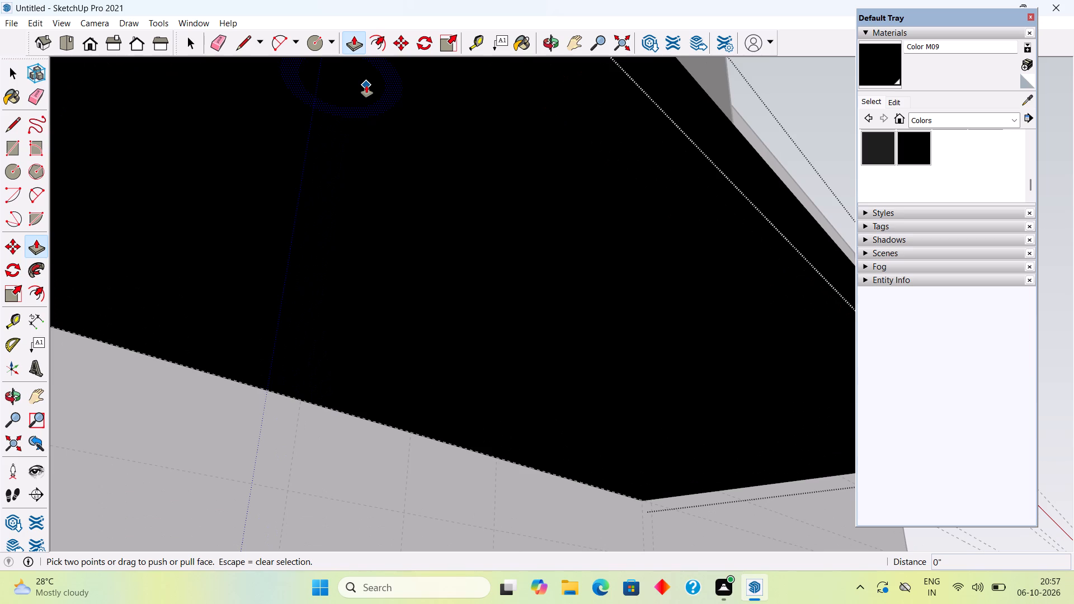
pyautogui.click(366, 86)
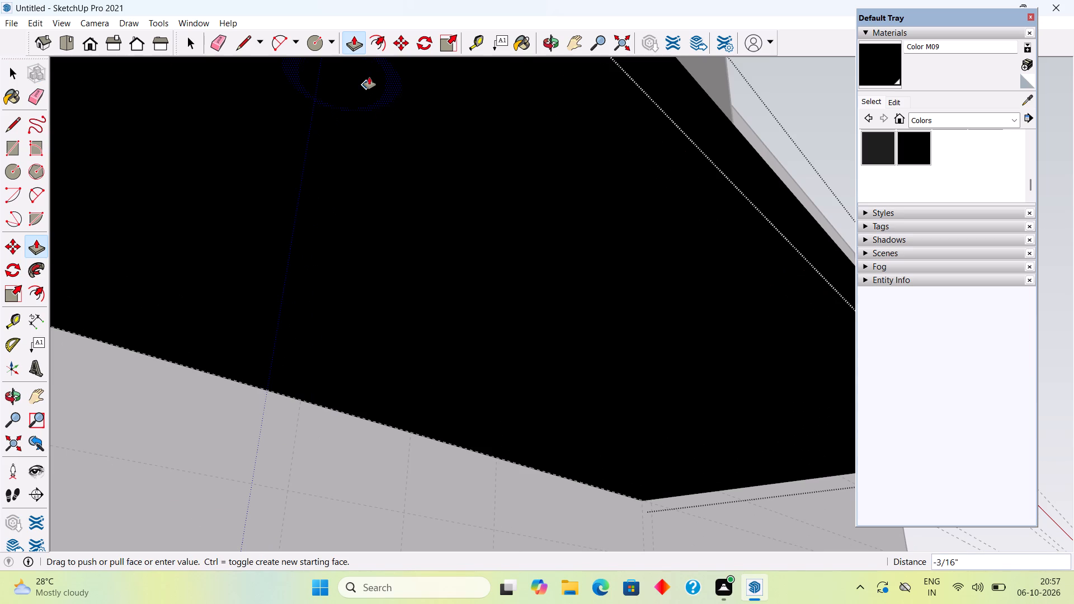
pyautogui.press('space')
# Push the inner disc of the first circle about 1/8" into the hood shelf's underside.
pyautogui.scroll(-10, 368, 88)
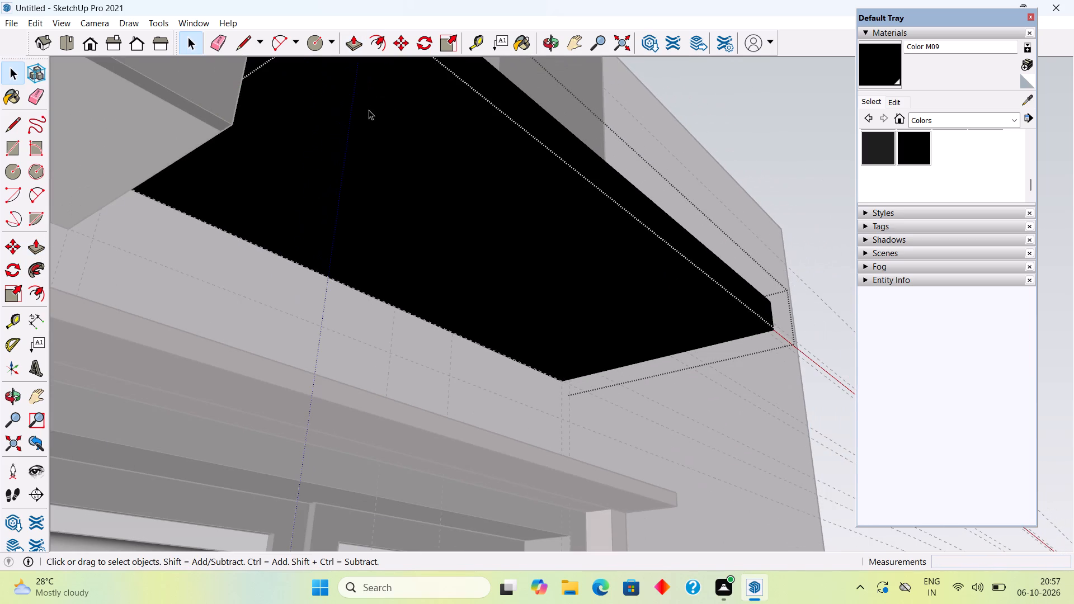
pyautogui.moveTo(387, 107); pyautogui.dragTo(398, 225, button='middle')
pyautogui.scroll(9, 387, 223)
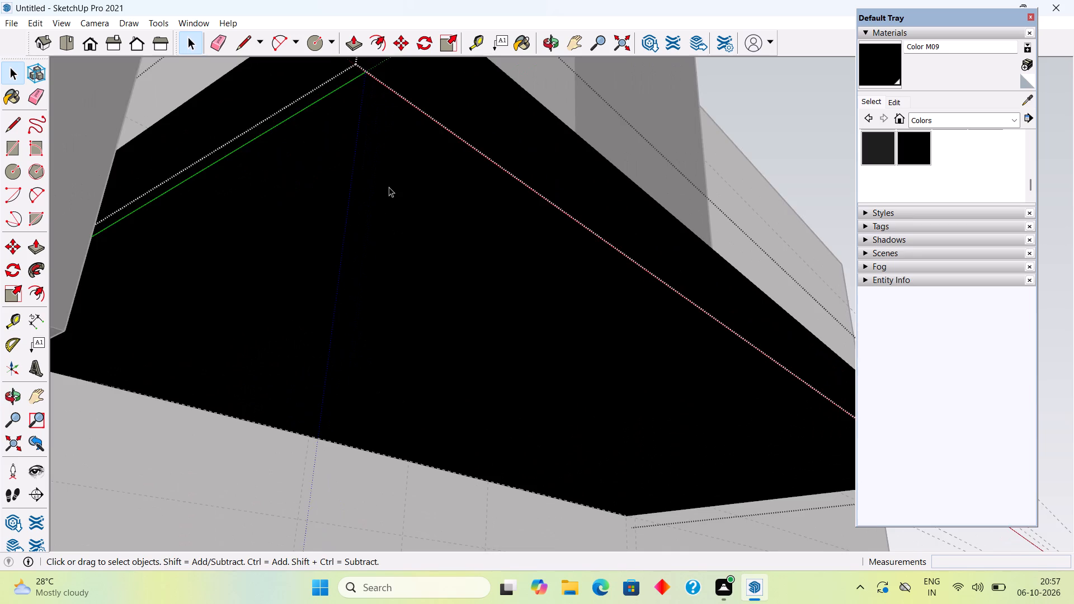
pyautogui.scroll(3, 389, 187)
pyautogui.click(317, 154)
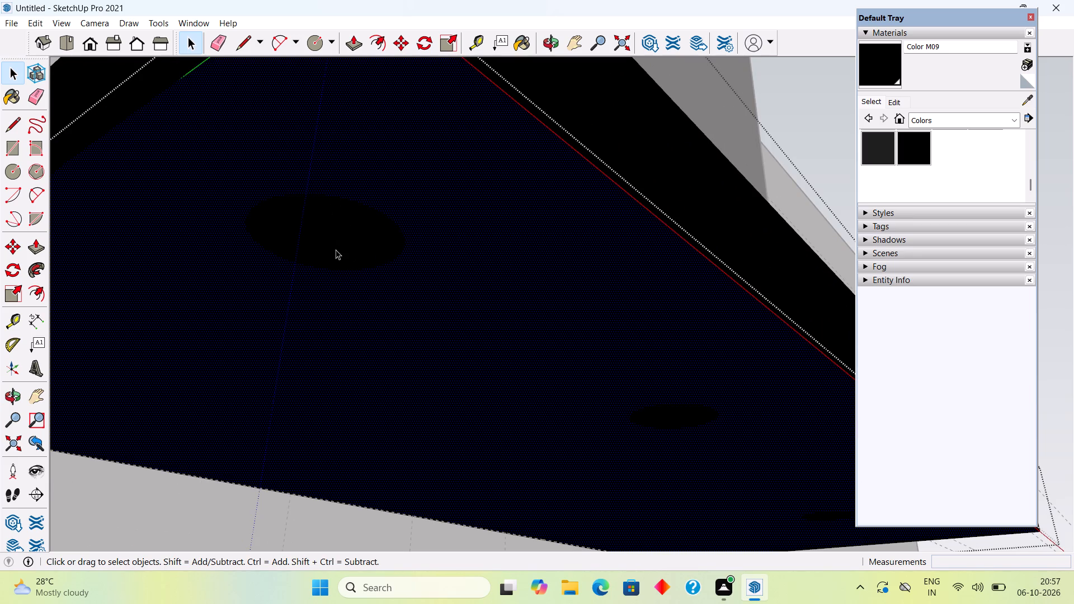
pyautogui.click(336, 249)
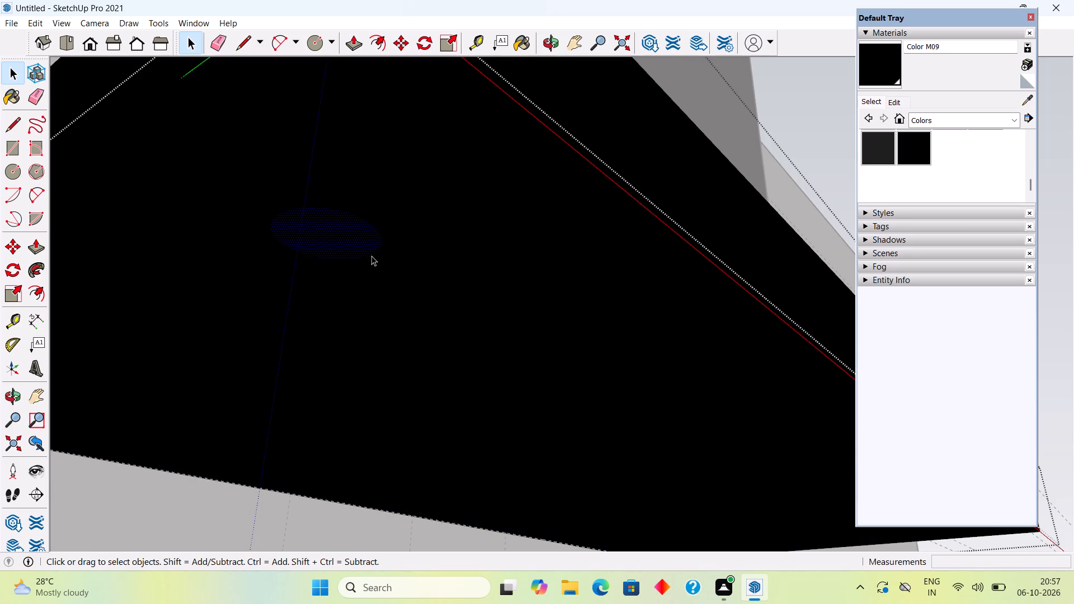
pyautogui.click(374, 256)
pyautogui.click(395, 237)
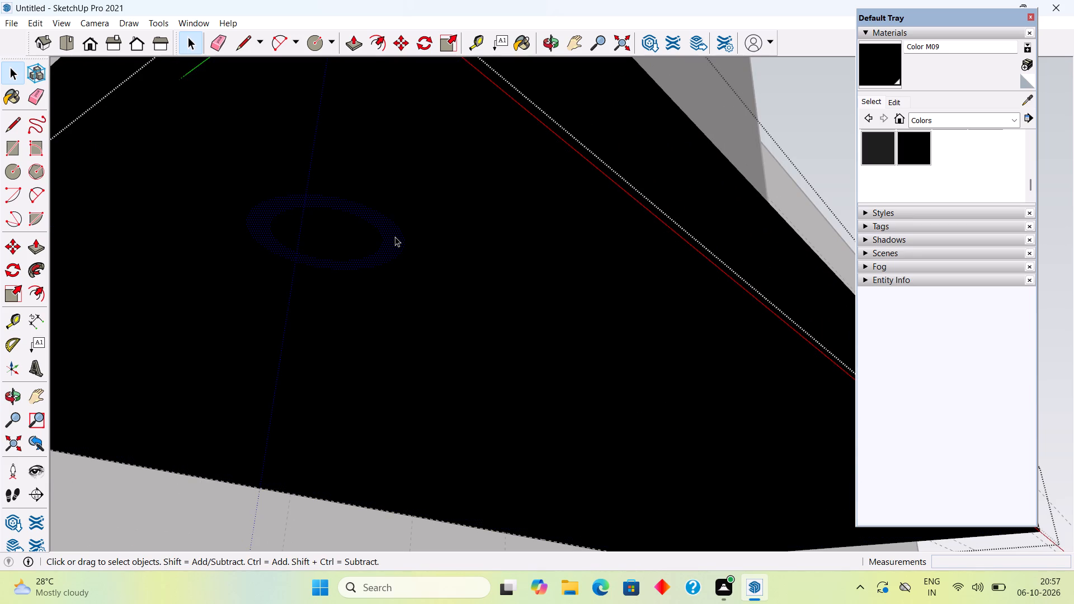
pyautogui.click(332, 241)
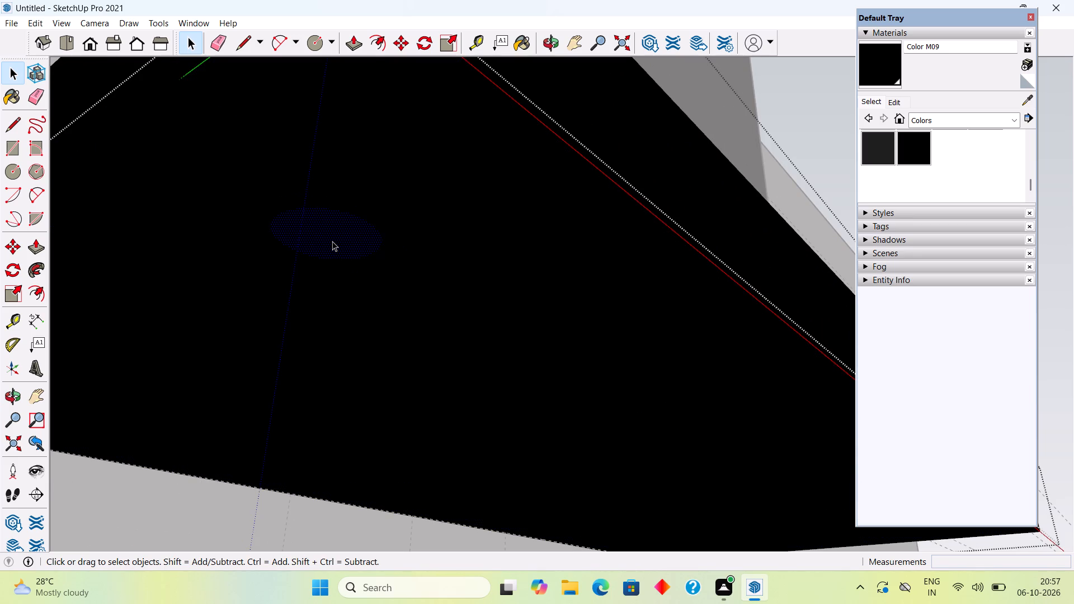
pyautogui.press('p')
pyautogui.click(332, 241)
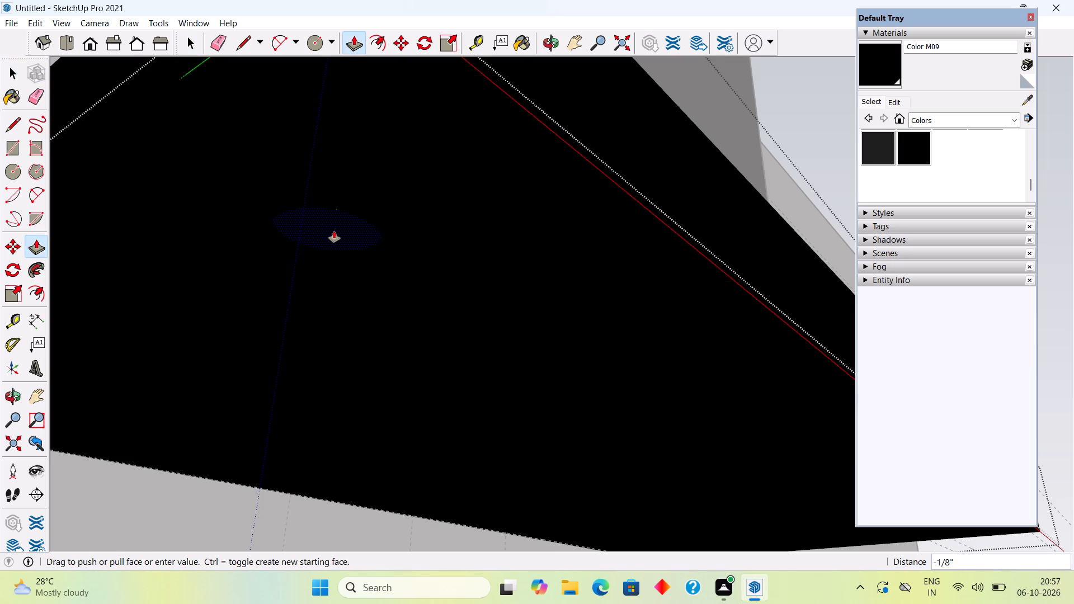
pyautogui.click(335, 231)
# Paint the hood shelf's underside around the three circles with white Color M00.
pyautogui.click(940, 121)
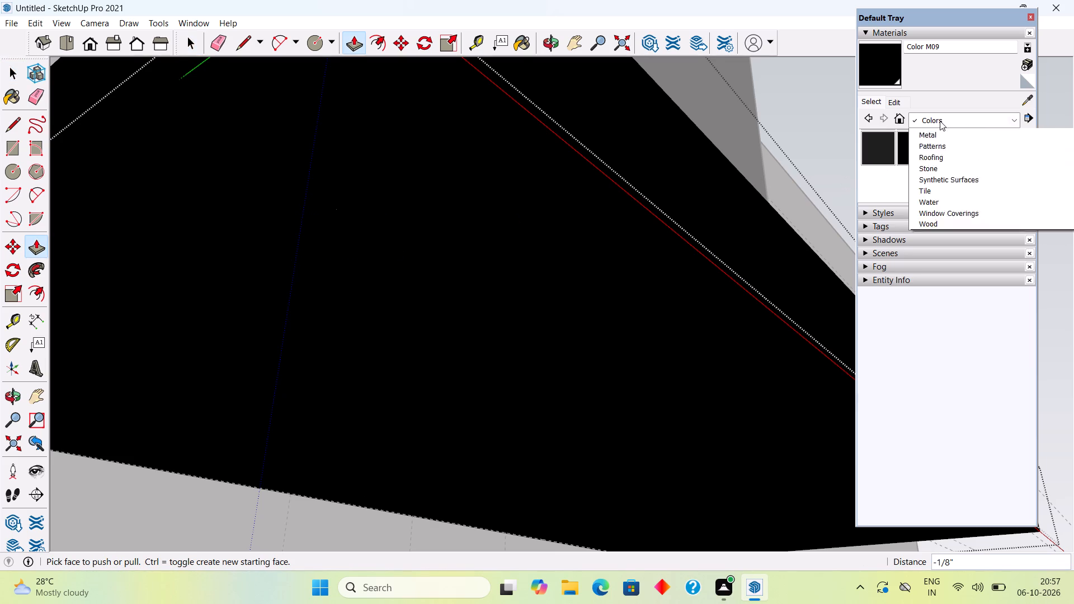
pyautogui.click(927, 168)
pyautogui.scroll(2, 893, 161)
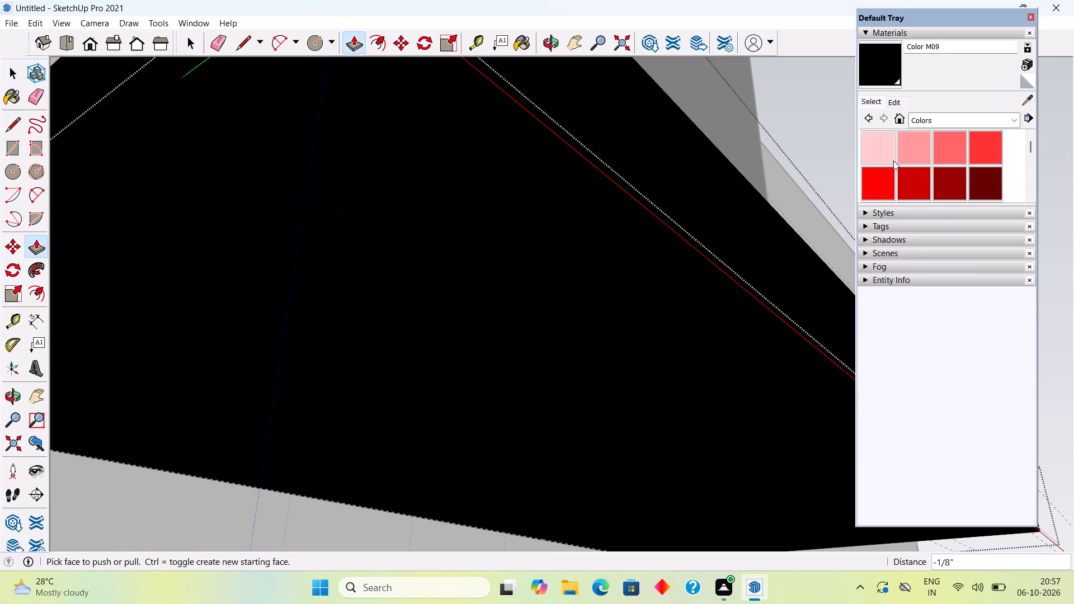
pyautogui.scroll(-15, 893, 161)
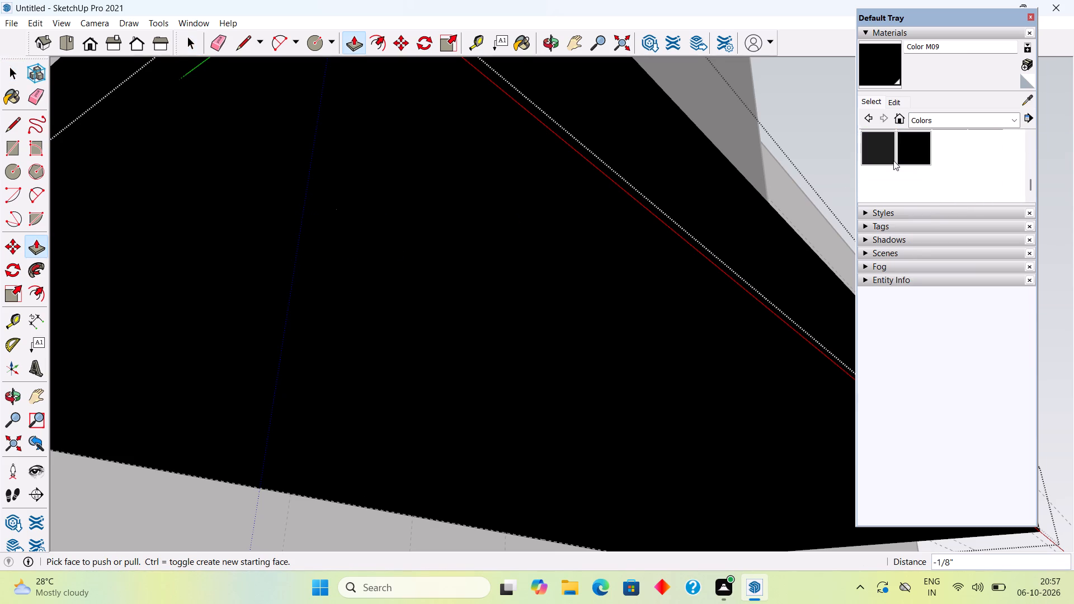
pyautogui.scroll(1, 894, 161)
pyautogui.click(874, 141)
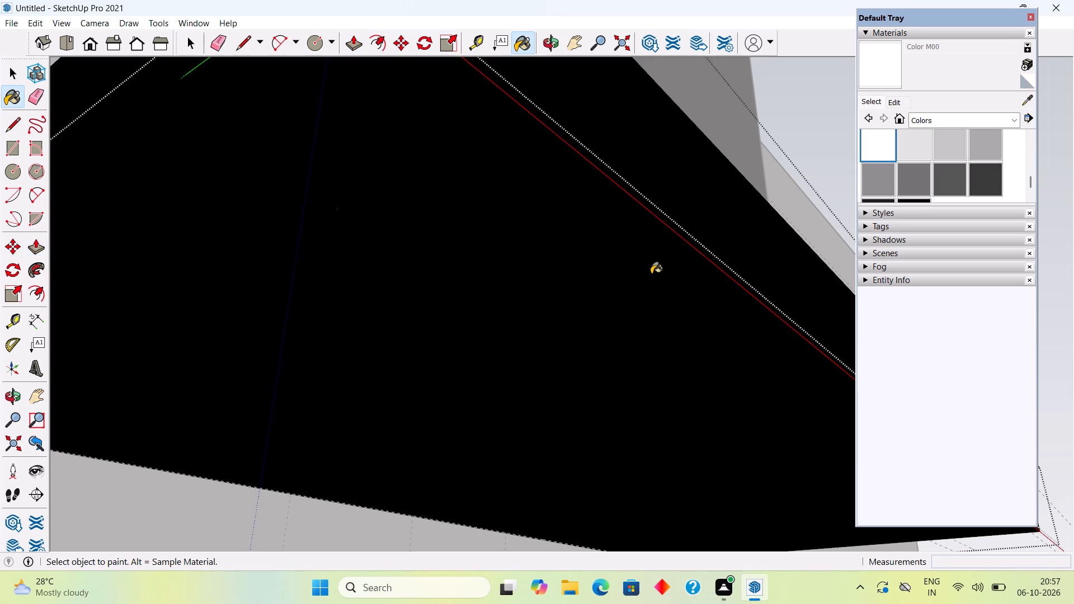
pyautogui.click(651, 274)
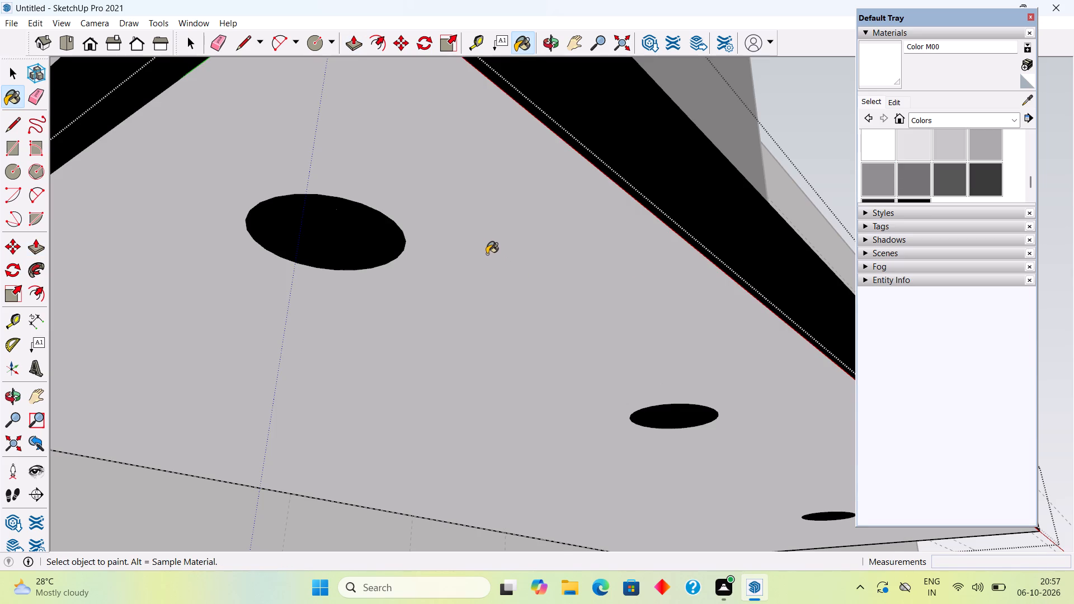
# Push the first circle's inner disc about 1/16" deeper into the shelf.
pyautogui.press('space')
pyautogui.click(364, 242)
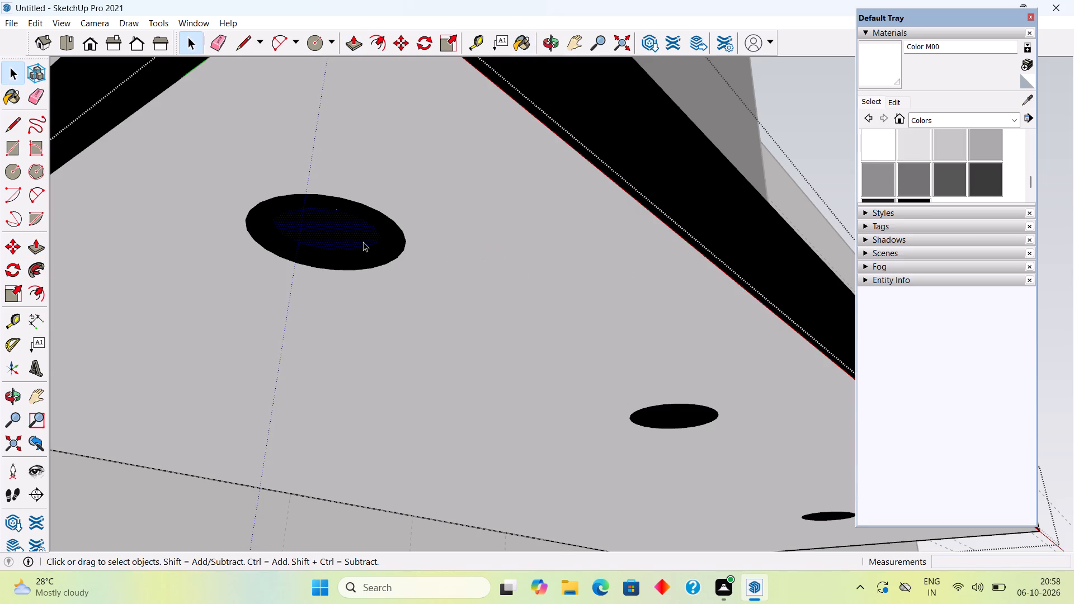
pyautogui.scroll(6, 363, 242)
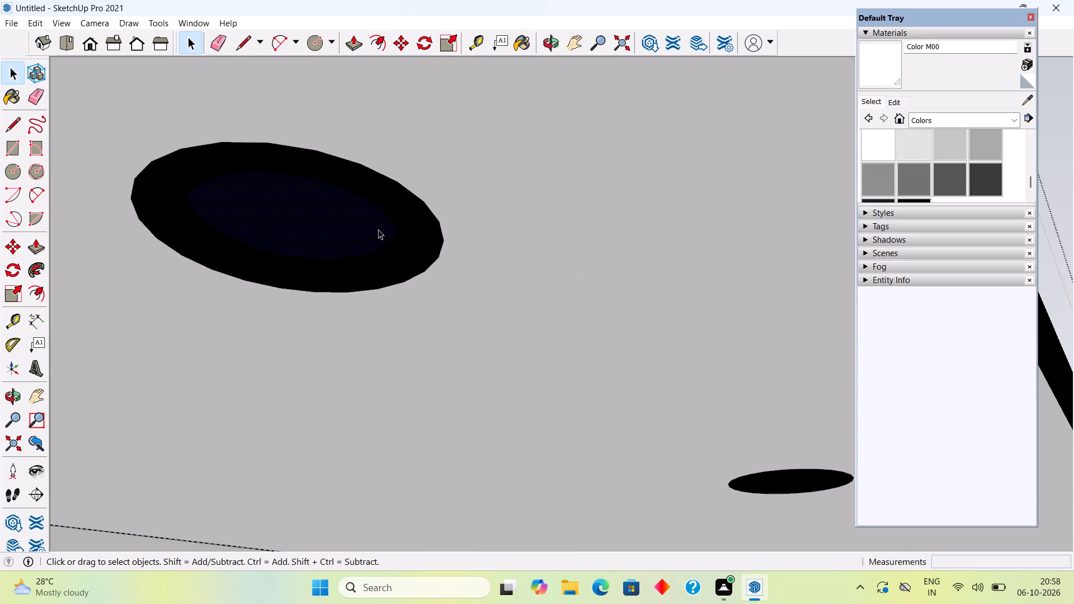
pyautogui.press('p')
pyautogui.click(378, 229)
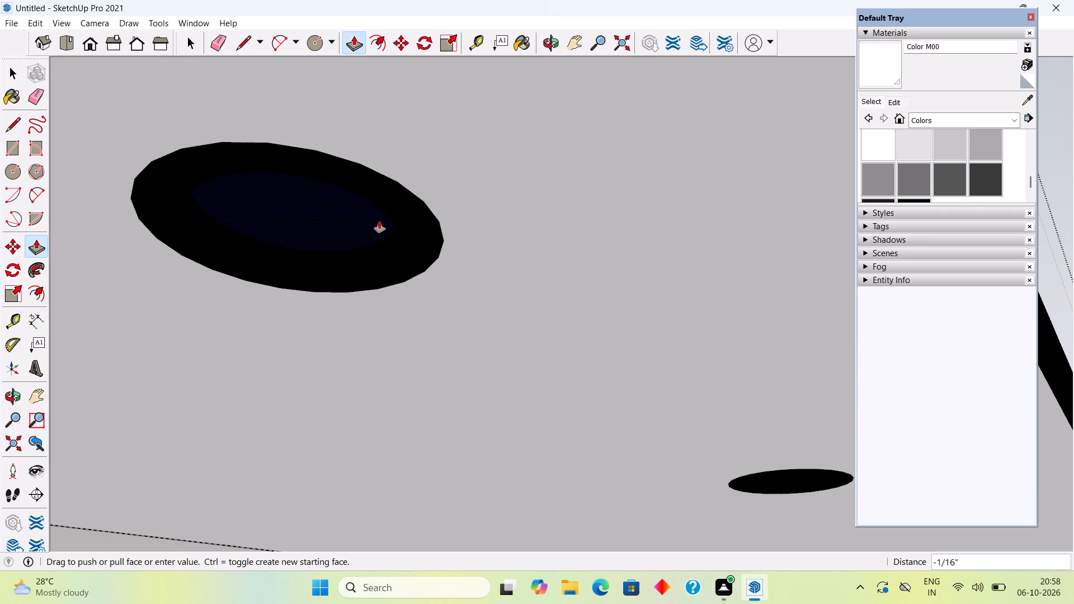
pyautogui.click(380, 217)
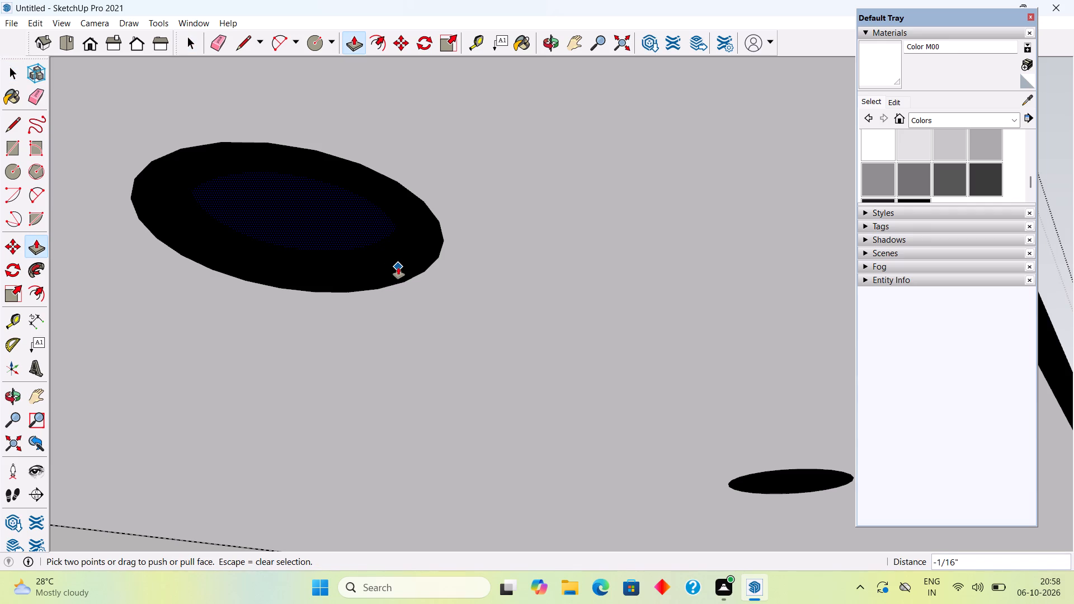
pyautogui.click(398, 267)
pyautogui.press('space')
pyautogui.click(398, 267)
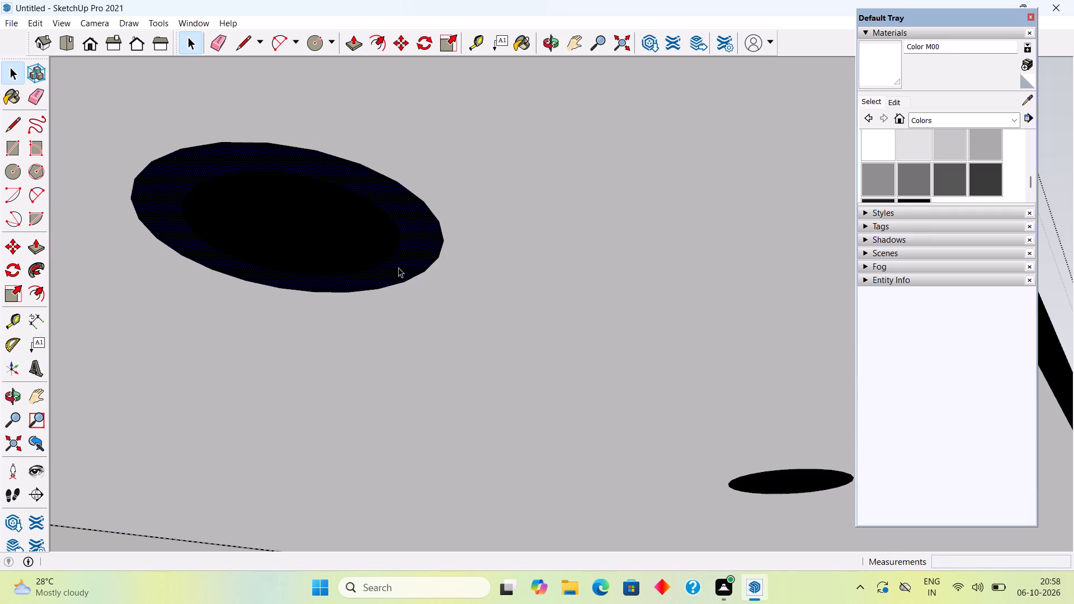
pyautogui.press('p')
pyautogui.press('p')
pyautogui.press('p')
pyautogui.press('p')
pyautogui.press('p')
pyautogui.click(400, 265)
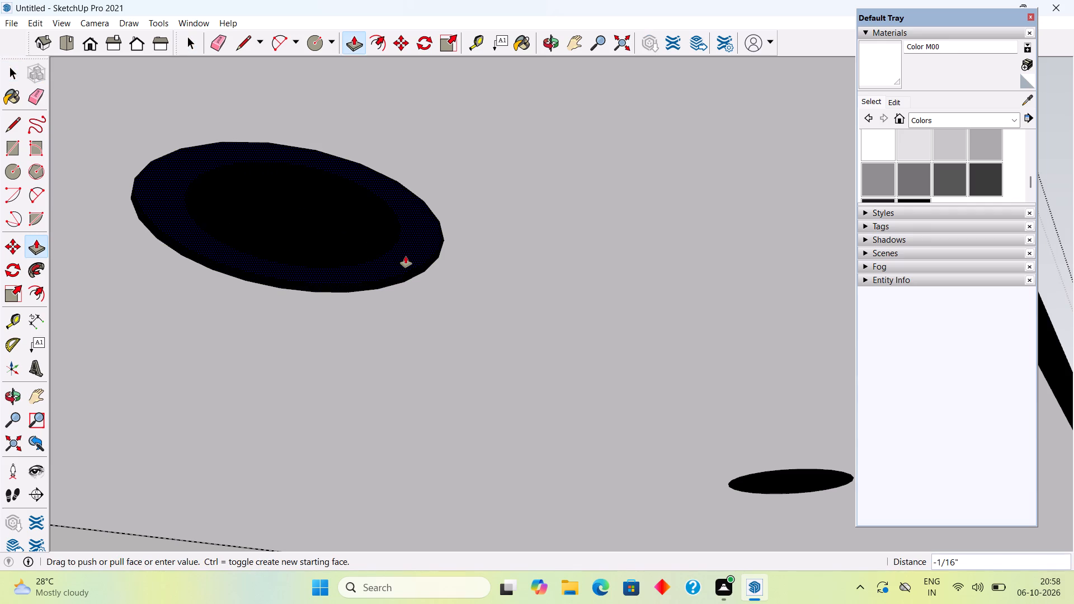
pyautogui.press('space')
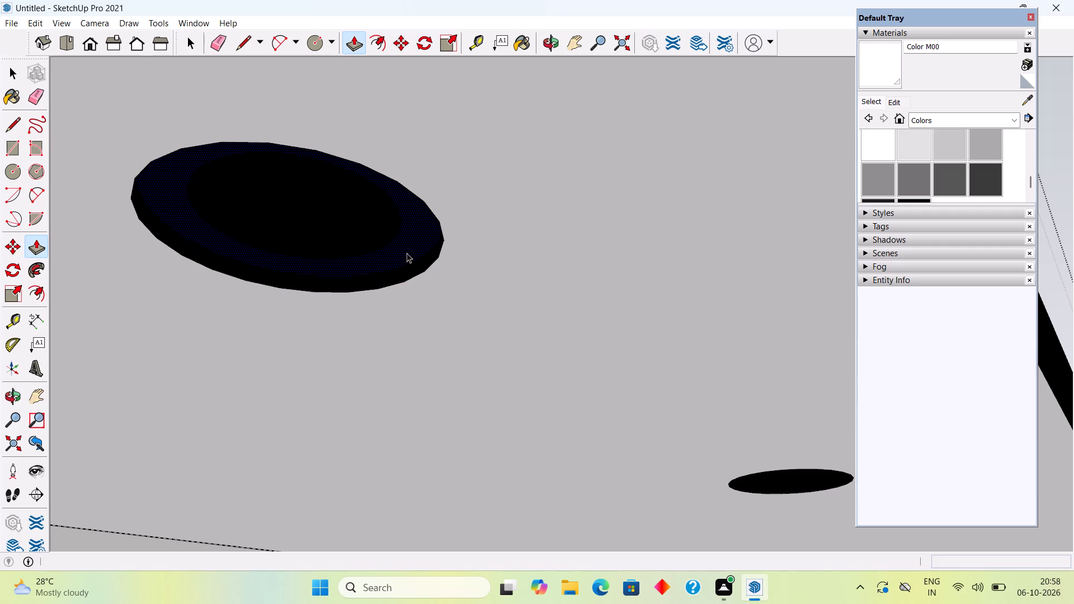
# Paint the first circle's recessed inner disc and surrounding ring with yellow Color E05.
pyautogui.scroll(-4, 926, 149)
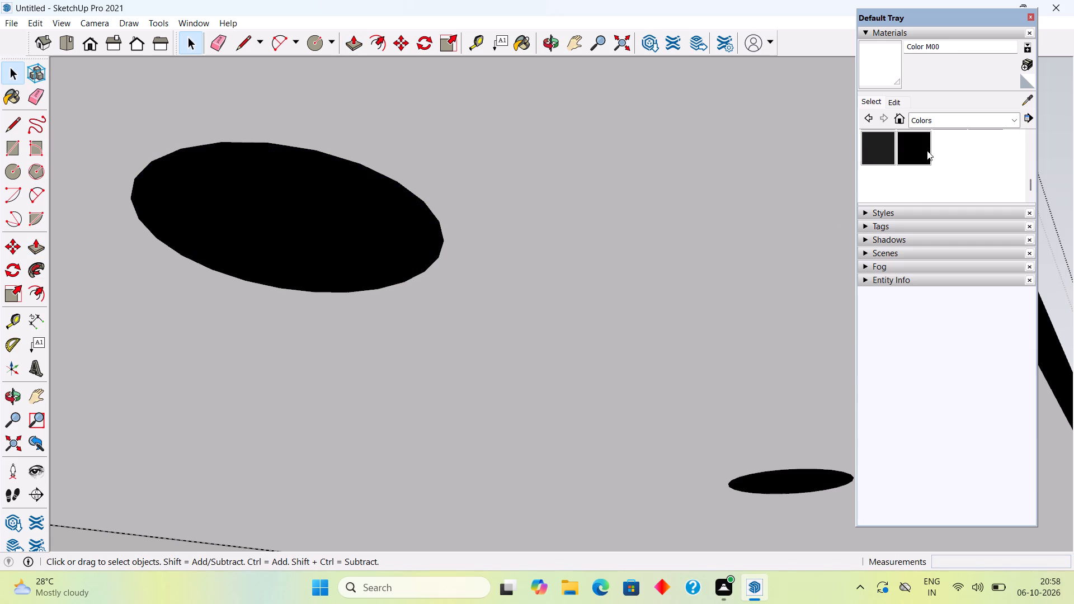
pyautogui.scroll(10, 927, 150)
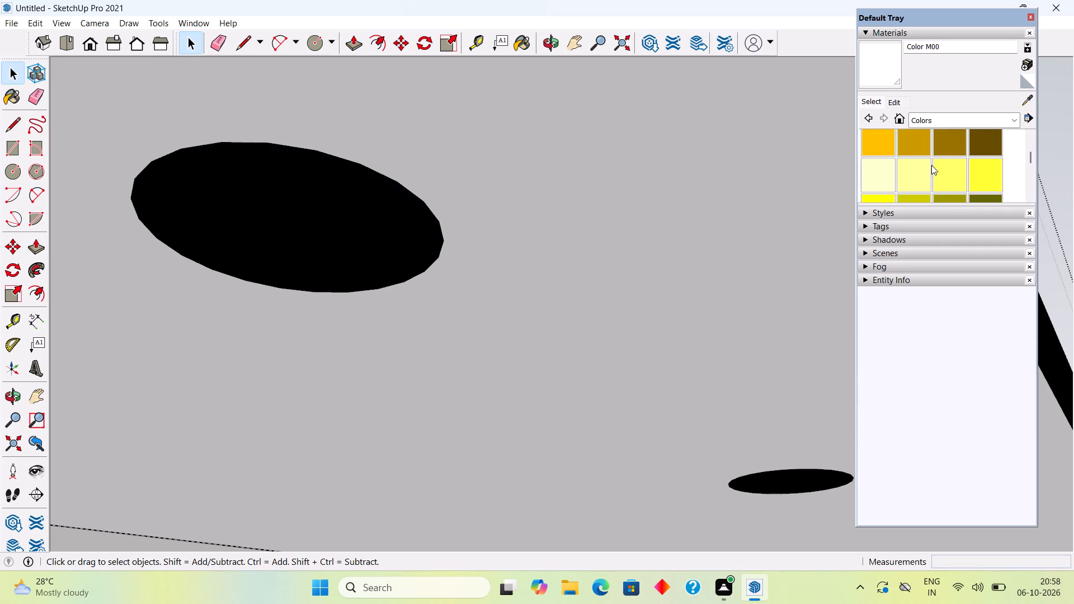
pyautogui.scroll(1, 879, 194)
pyautogui.scroll(-3, 883, 186)
pyautogui.scroll(2, 883, 185)
pyautogui.scroll(-1, 878, 178)
pyautogui.click(878, 145)
pyautogui.click(279, 211)
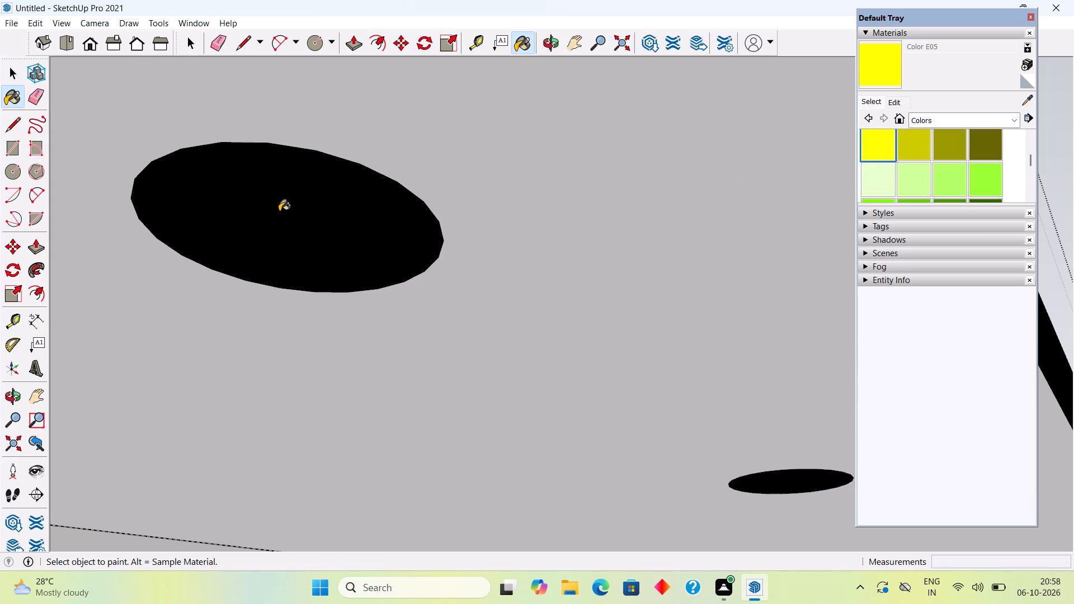
pyautogui.click(382, 276)
pyautogui.scroll(-8, 337, 248)
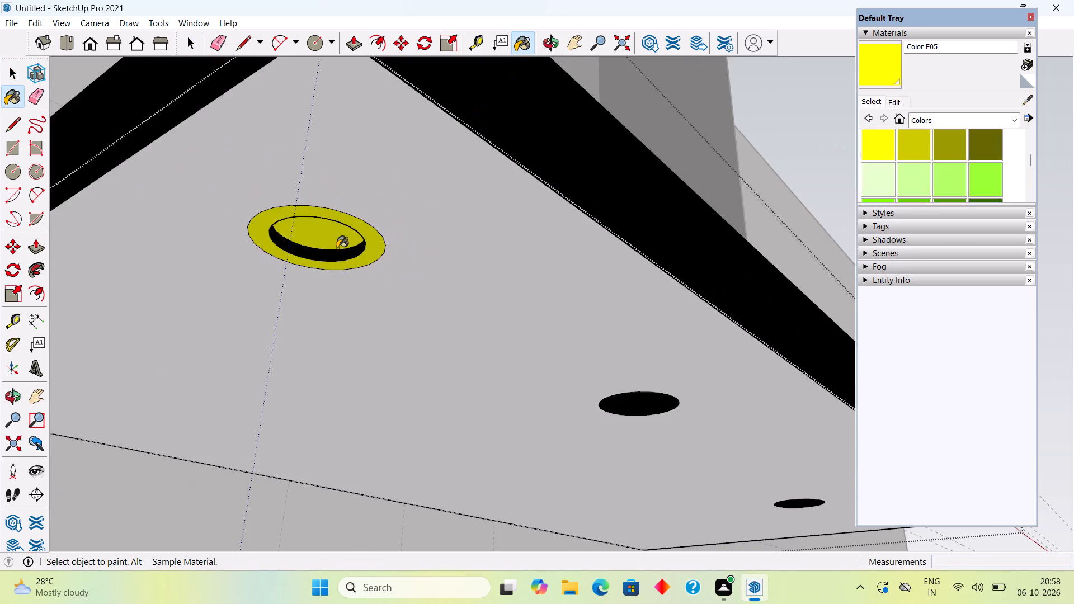
pyautogui.scroll(-3, 337, 247)
pyautogui.press('space')
# Offset the second circle on the hood shelf's underside inward by about 3/8".
pyautogui.scroll(-3, 719, 422)
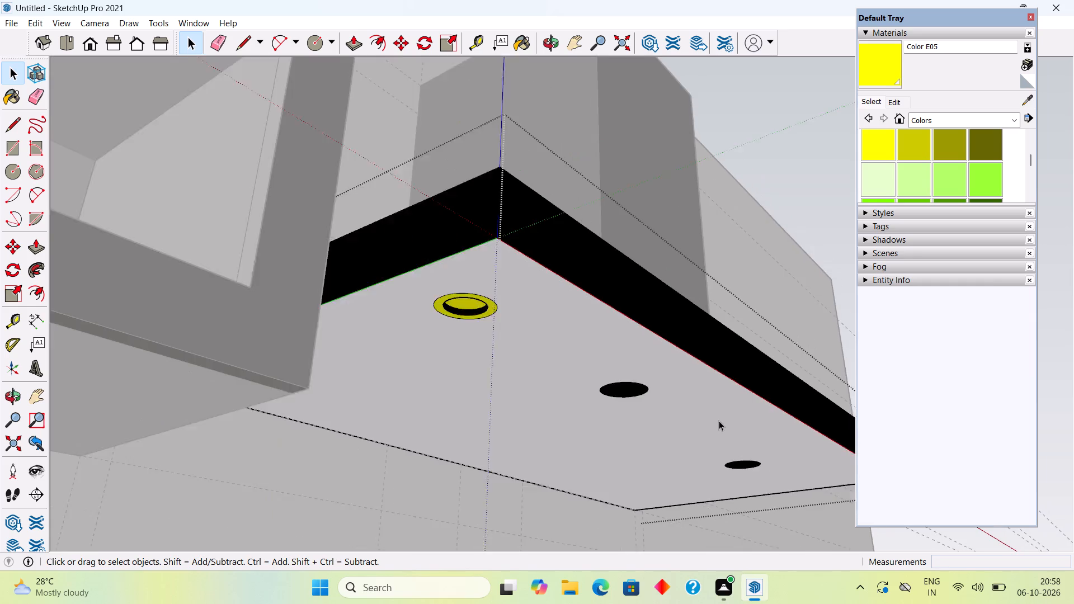
pyautogui.scroll(-1, 719, 421)
pyautogui.moveTo(719, 418); pyautogui.dragTo(455, 297, button='middle')
pyautogui.scroll(9, 512, 334)
pyautogui.click(545, 346)
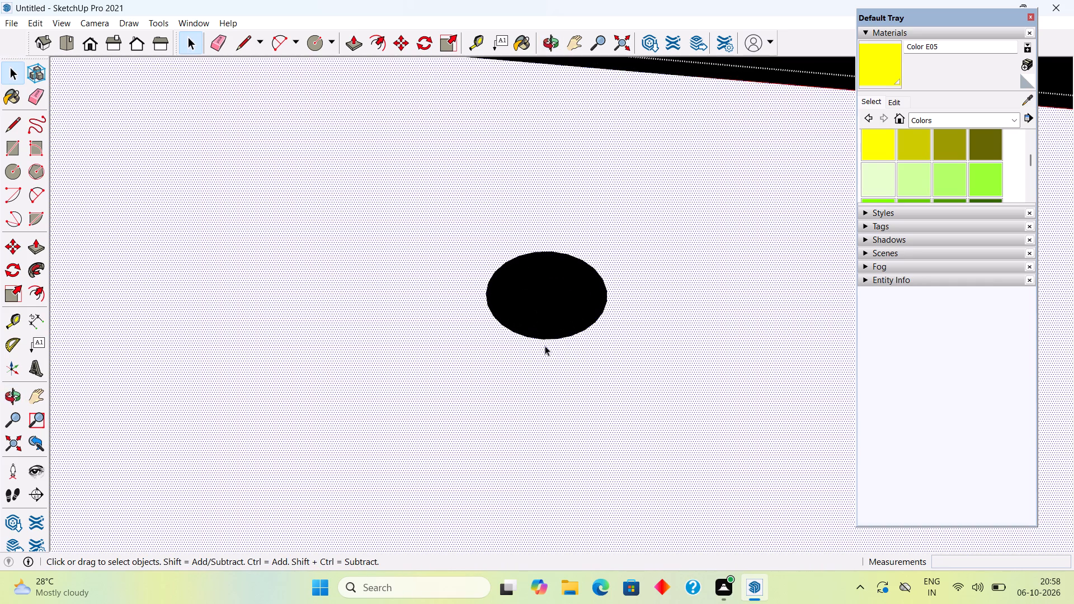
pyautogui.click(549, 313)
pyautogui.press('f')
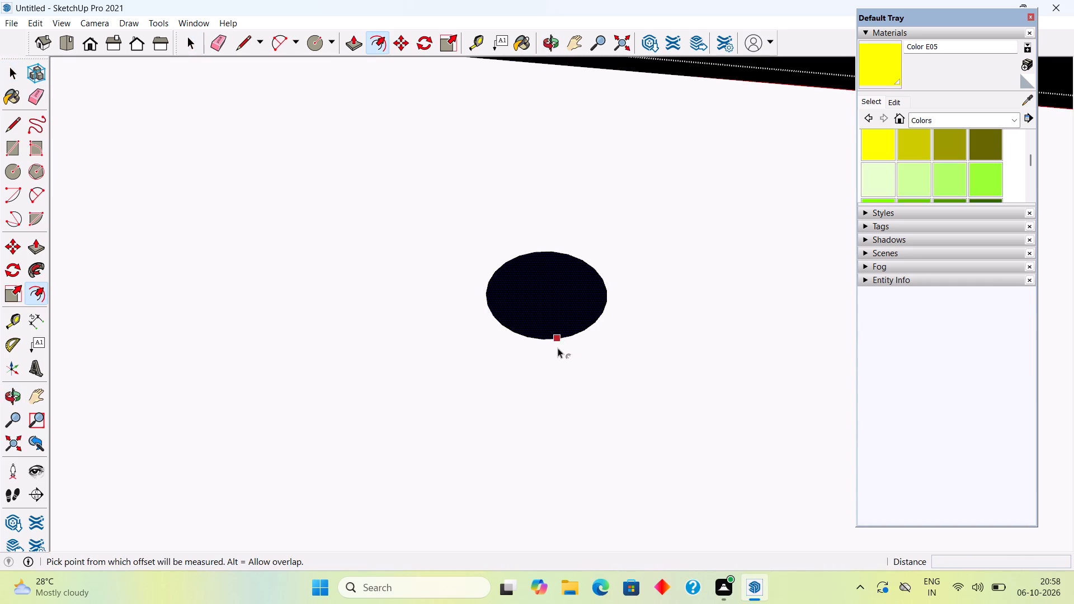
pyautogui.click(559, 341)
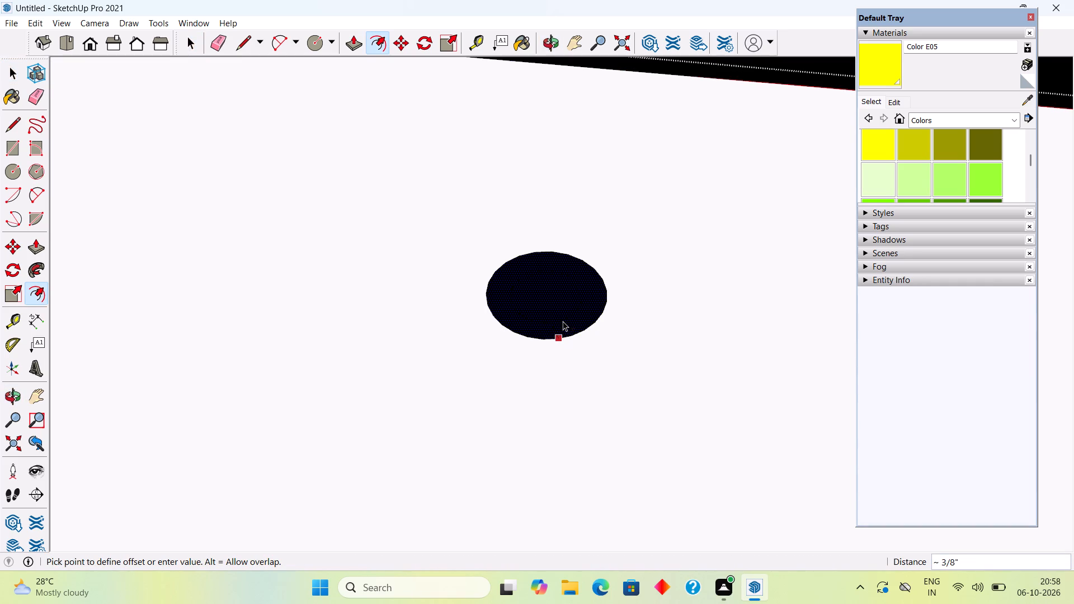
pyautogui.click(563, 321)
pyautogui.press('space')
# Push the second circle's inner disc about 3/16" into the hood shelf.
pyautogui.click(549, 304)
pyautogui.scroll(5, 549, 304)
pyautogui.press('p')
pyautogui.click(549, 304)
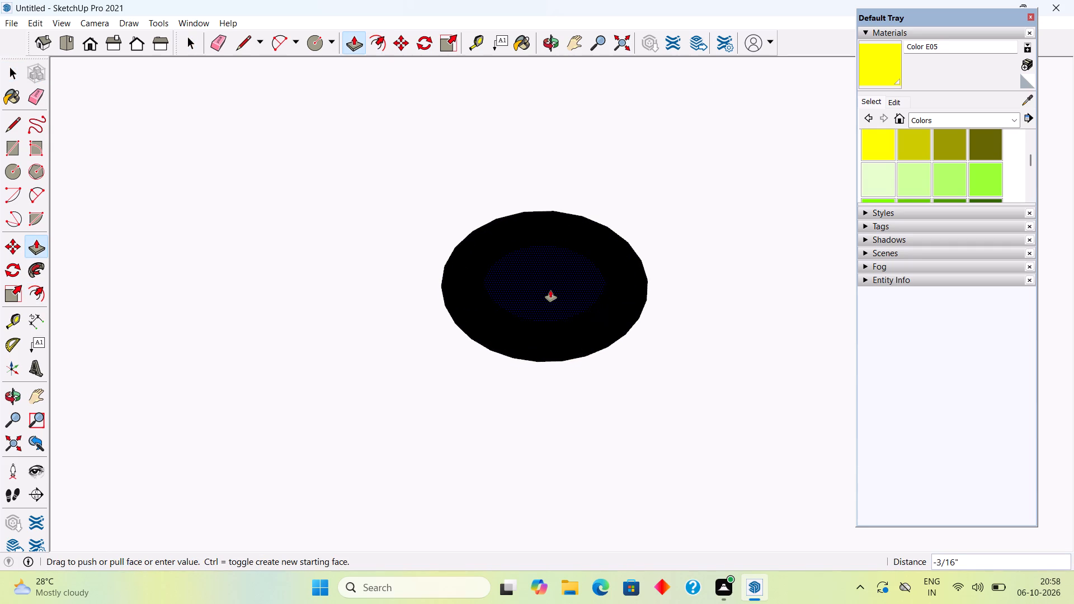
pyautogui.click(550, 290)
# Push the second circle's outer ring about 1/8" into the hood shelf.
pyautogui.click(573, 344)
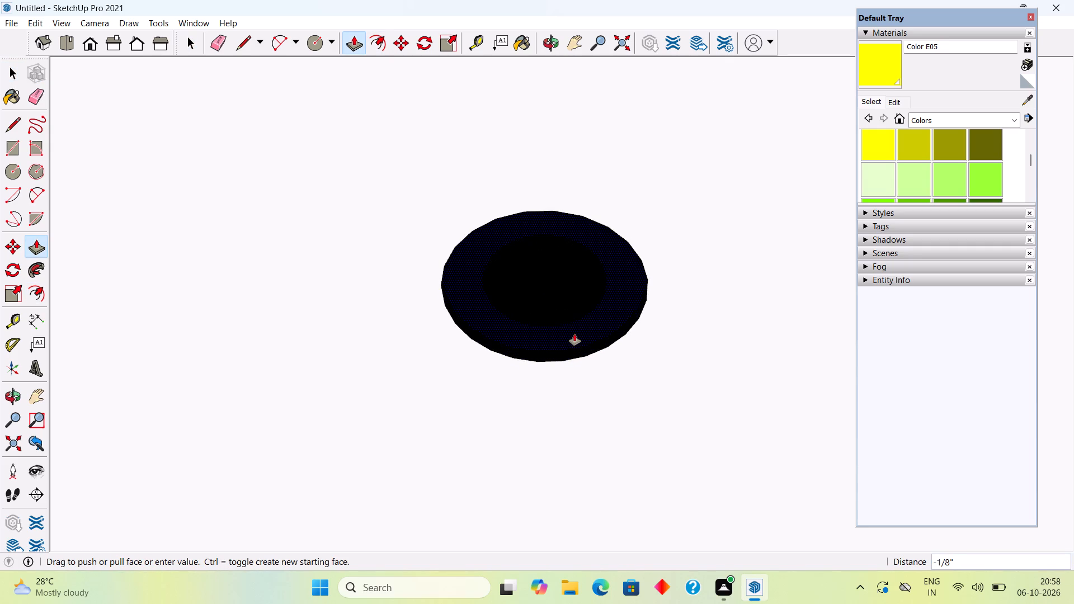
pyautogui.click(574, 334)
pyautogui.press('space')
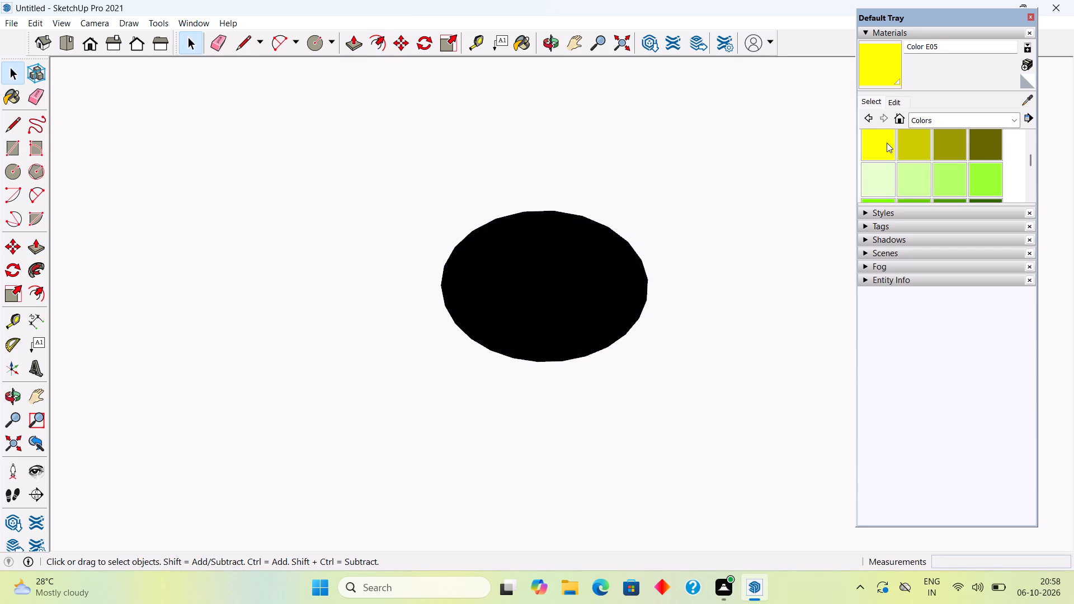
# Paint the second circle's inner disc, outer ring and the ring's side wall with yellow Color E05.
pyautogui.click(887, 143)
pyautogui.click(538, 294)
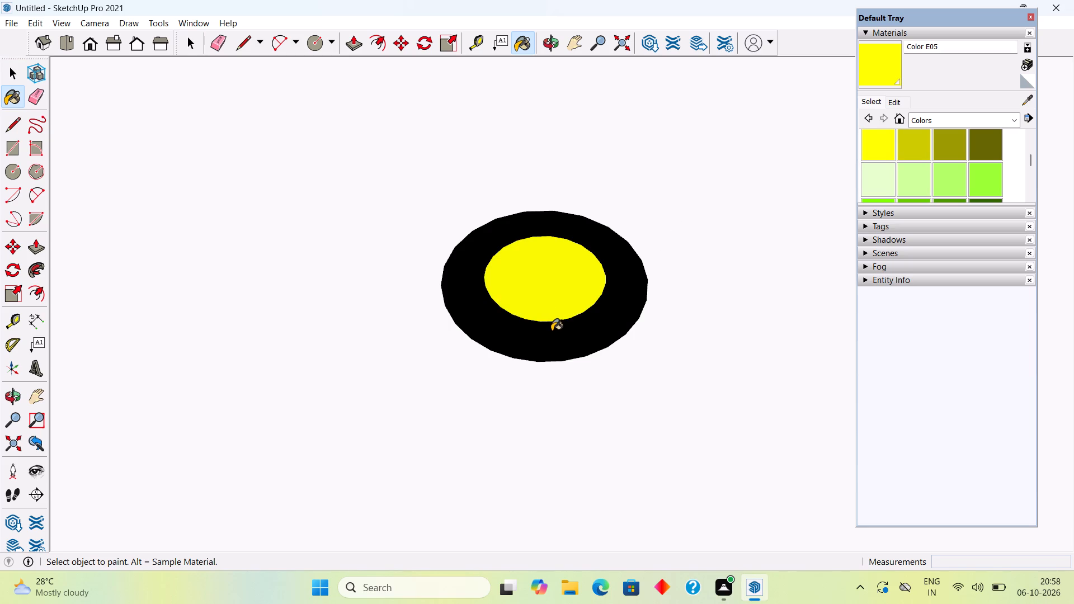
pyautogui.click(552, 331)
pyautogui.scroll(-8, 552, 331)
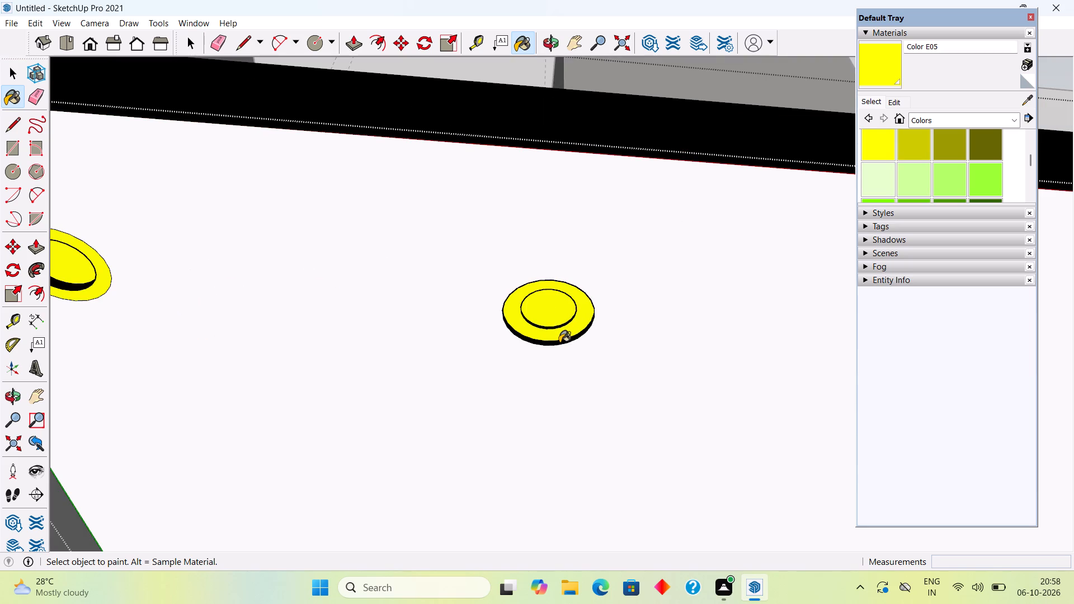
pyautogui.click(559, 343)
pyautogui.press('space')
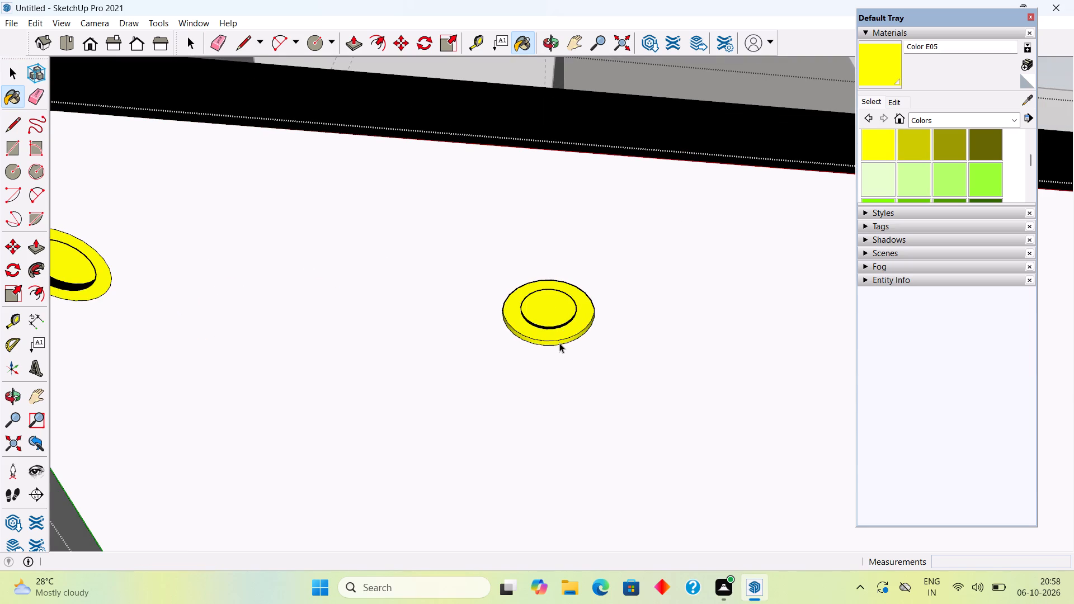
# Push the first yellow light's outer ring about 1/8" into the hood shelf.
pyautogui.scroll(-4, 559, 343)
pyautogui.click(257, 300)
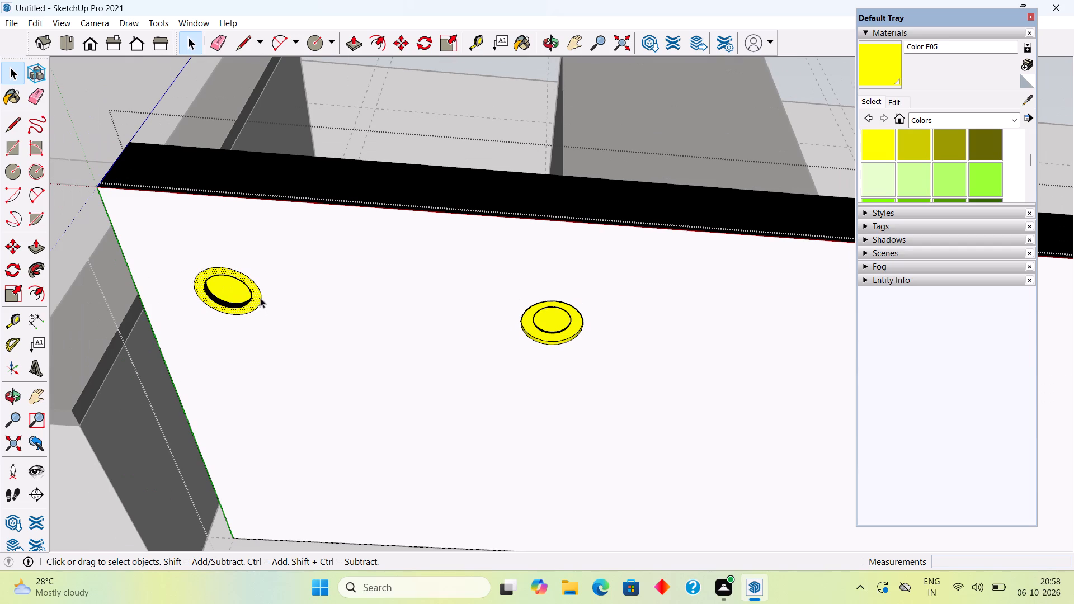
pyautogui.scroll(14, 261, 297)
pyautogui.press('p')
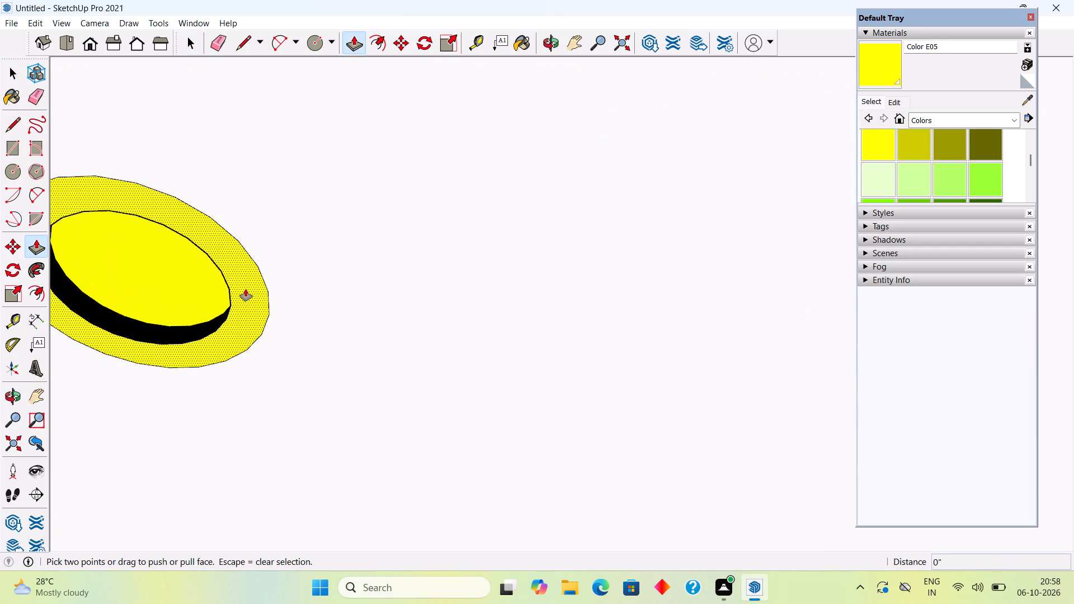
pyautogui.click(246, 289)
pyautogui.click(246, 278)
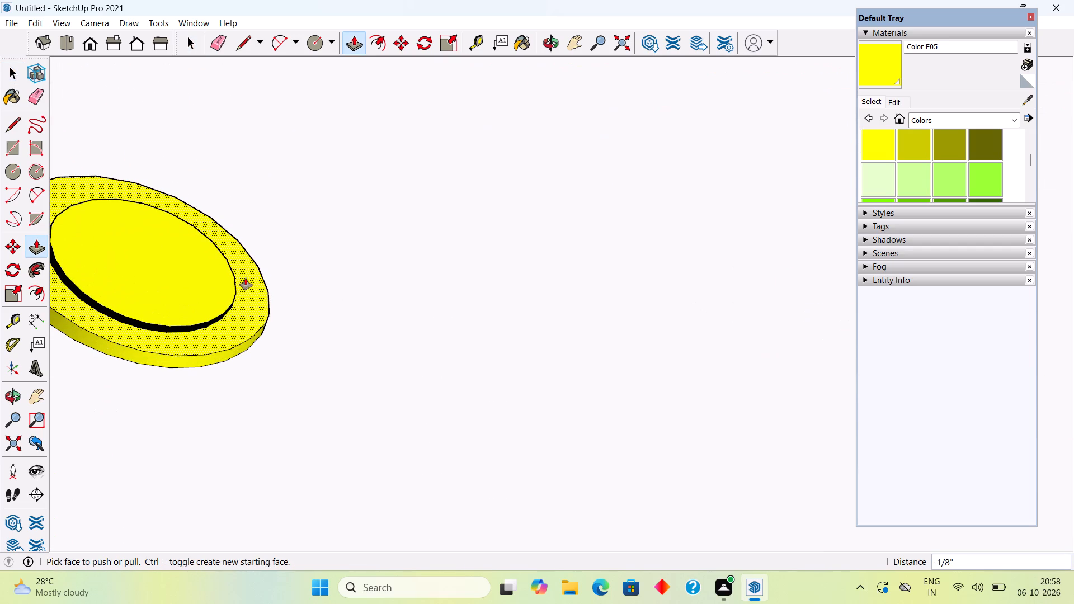
pyautogui.press('space')
# Delete the third, black circle from the hood shelf's underside, including the face behind it and its outline.
pyautogui.scroll(-20, 246, 278)
pyautogui.scroll(-2, 246, 278)
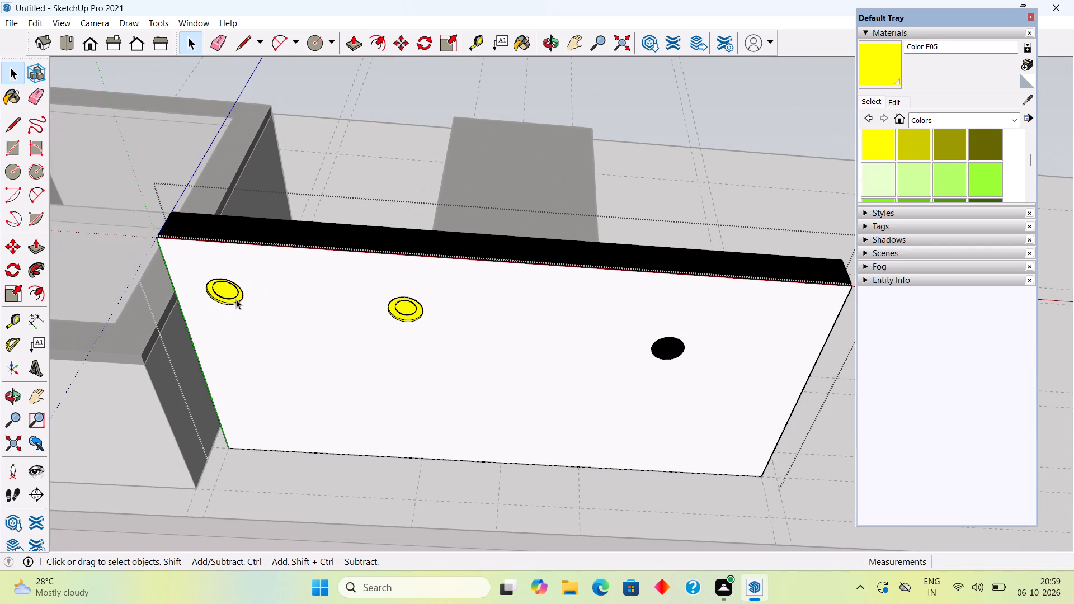
pyautogui.scroll(5, 703, 323)
pyautogui.moveTo(680, 357); pyautogui.dragTo(653, 295, button='middle')
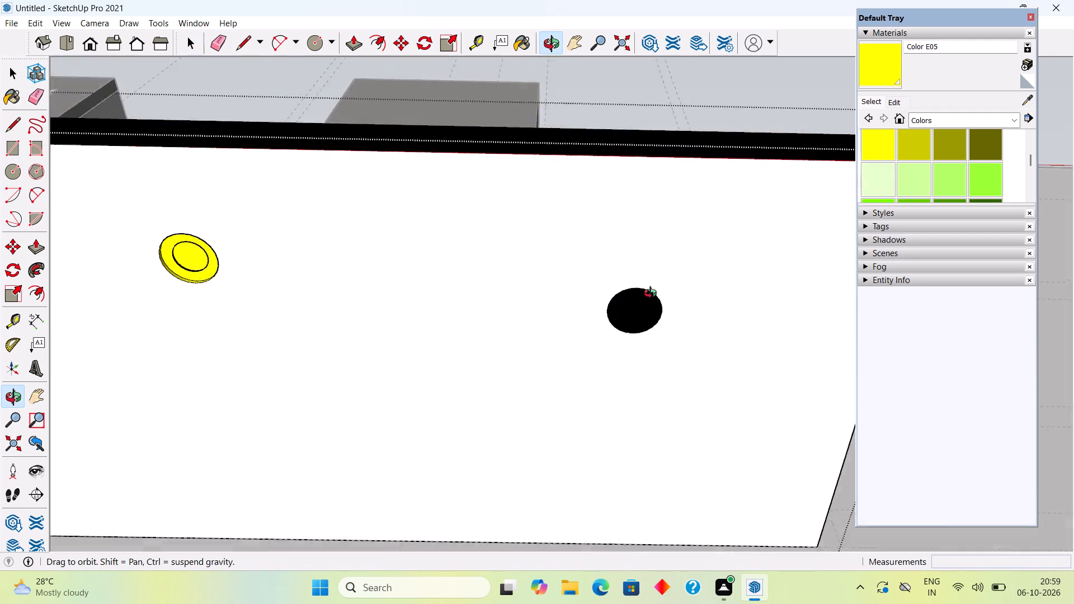
pyautogui.moveTo(653, 295); pyautogui.dragTo(590, 231, button='middle')
pyautogui.scroll(-6, 590, 231)
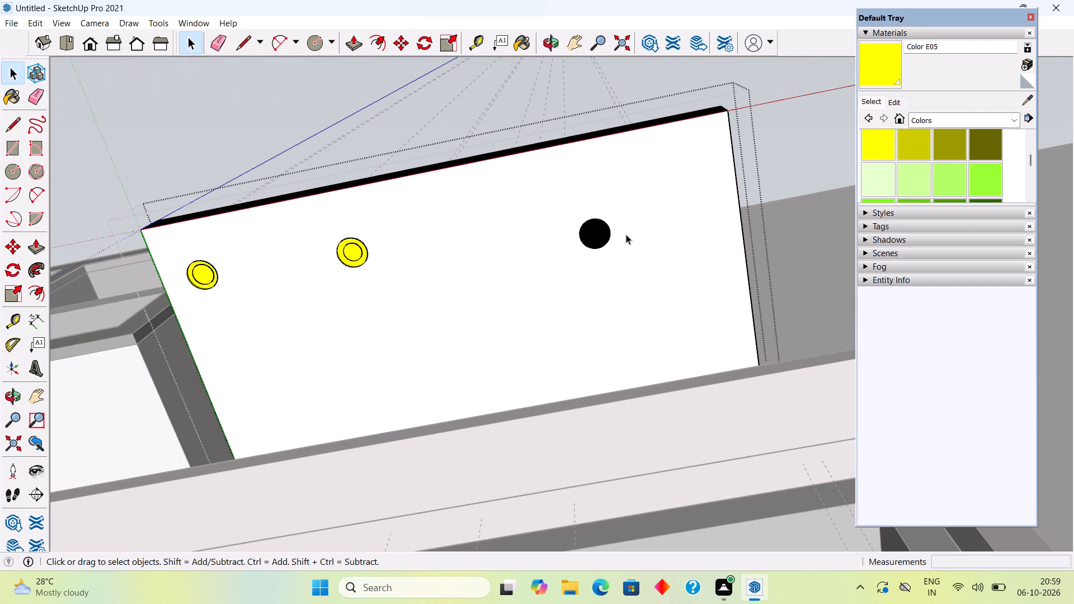
pyautogui.click(598, 238)
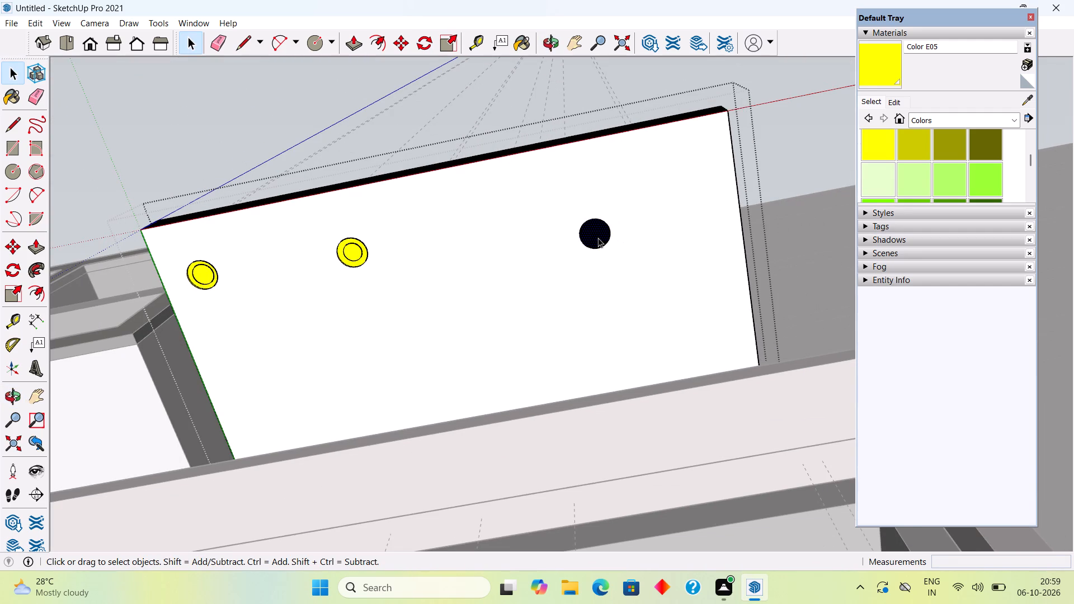
pyautogui.press('Delete')
pyautogui.click(598, 238)
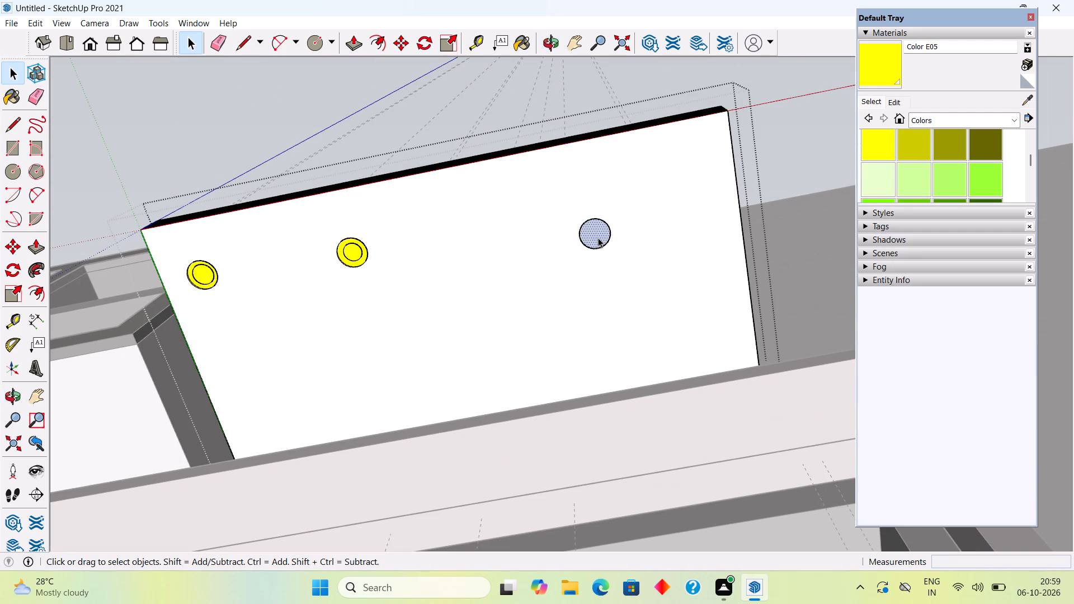
pyautogui.tripleClick(598, 238)
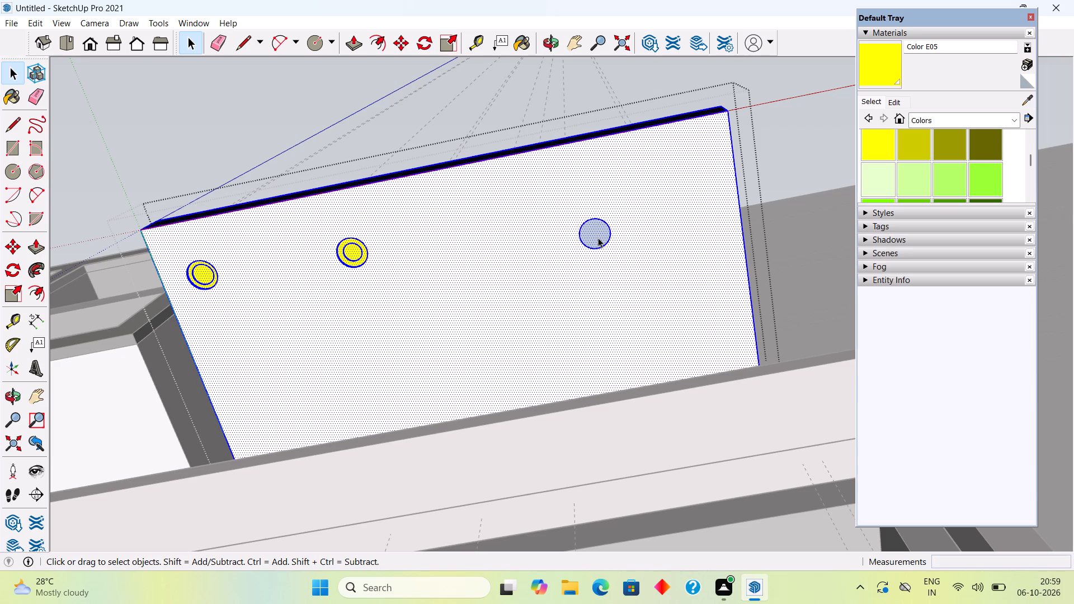
pyautogui.click(598, 238)
pyautogui.click(598, 238)
pyautogui.click(598, 238)
pyautogui.click(599, 245)
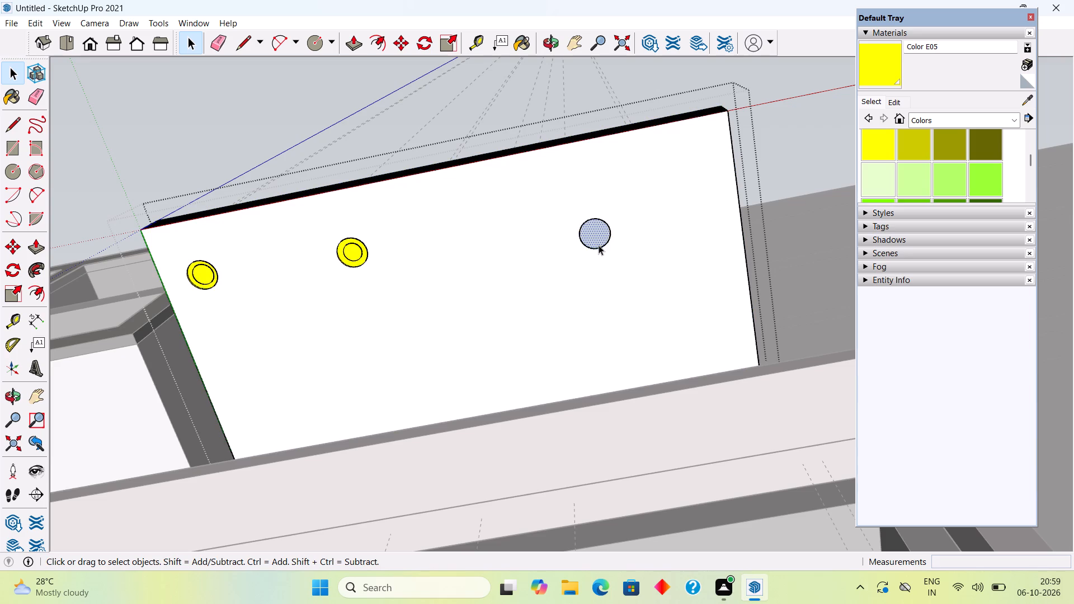
pyautogui.click(600, 248)
pyautogui.press('Delete')
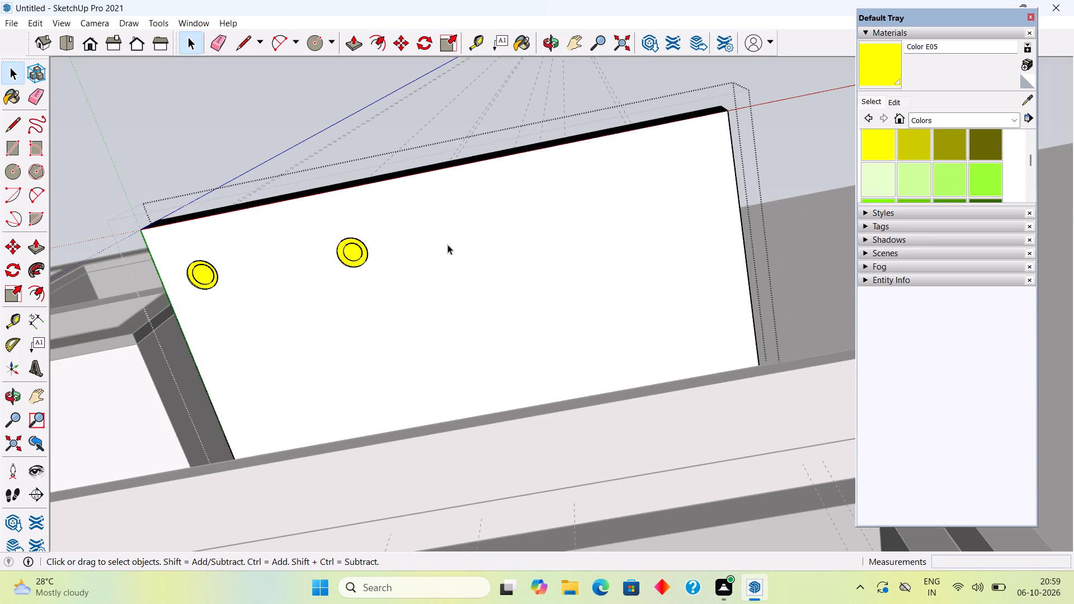
# Draw two circles of 0.9" radius on the shelf's underside, continuing the row of yellow lights toward the far end.
pyautogui.press('c')
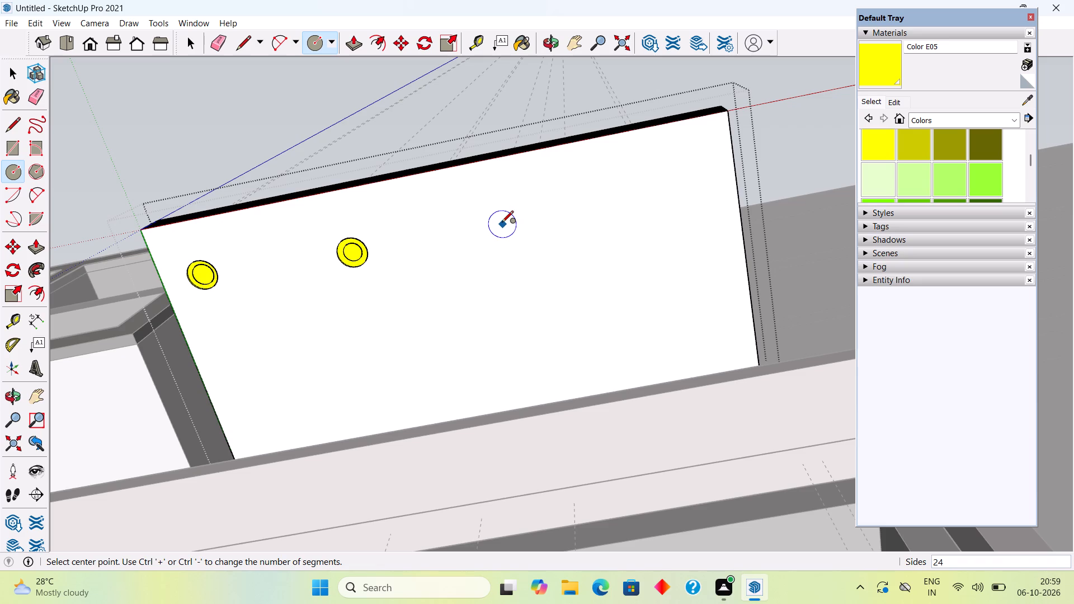
pyautogui.click(501, 223)
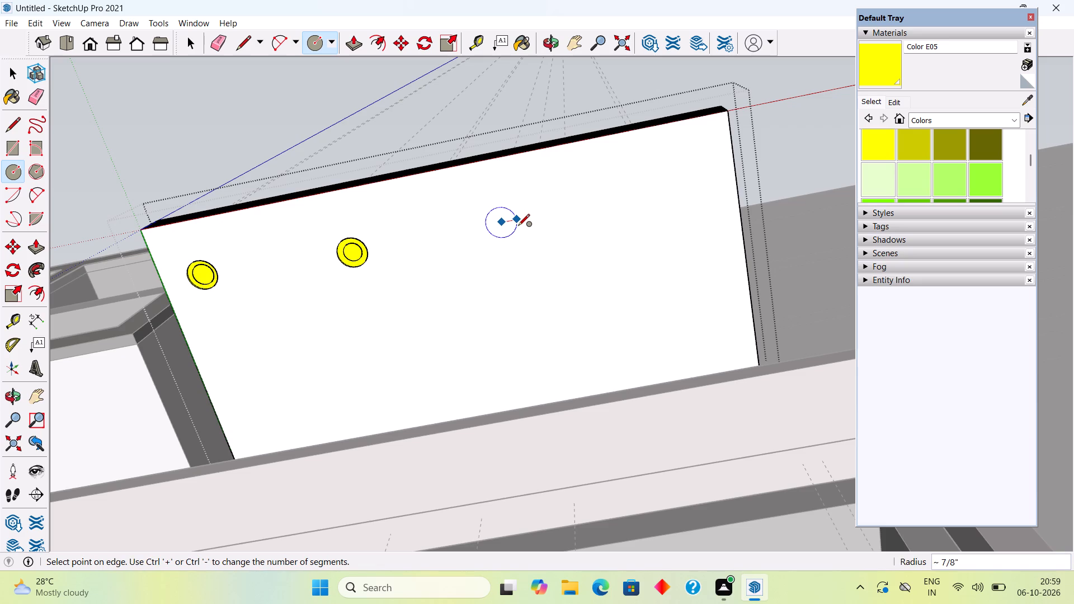
pyautogui.write('.9"')
pyautogui.press('Return')
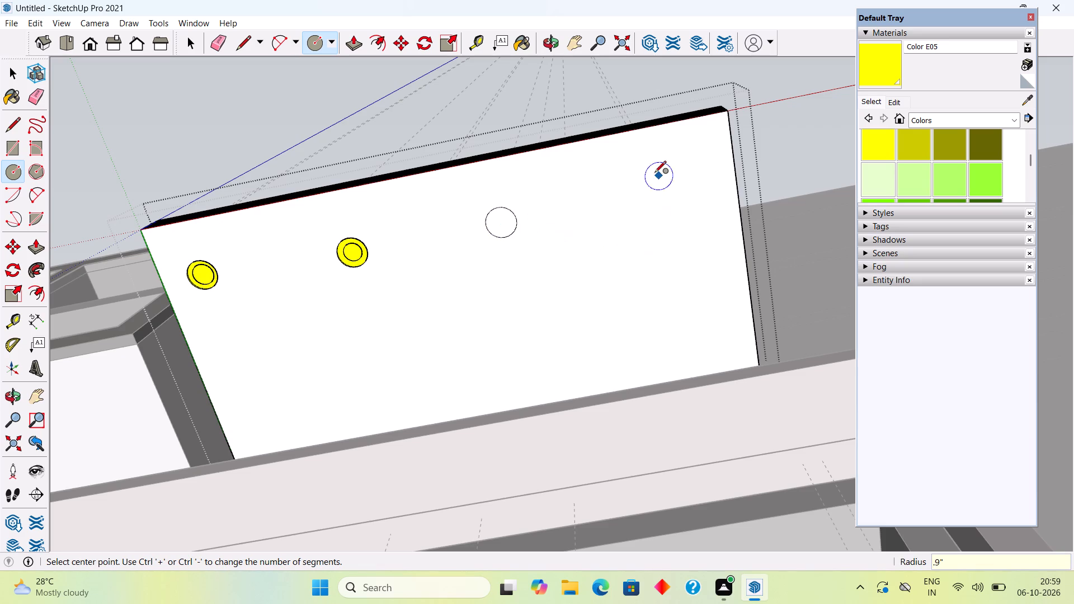
pyautogui.click(654, 190)
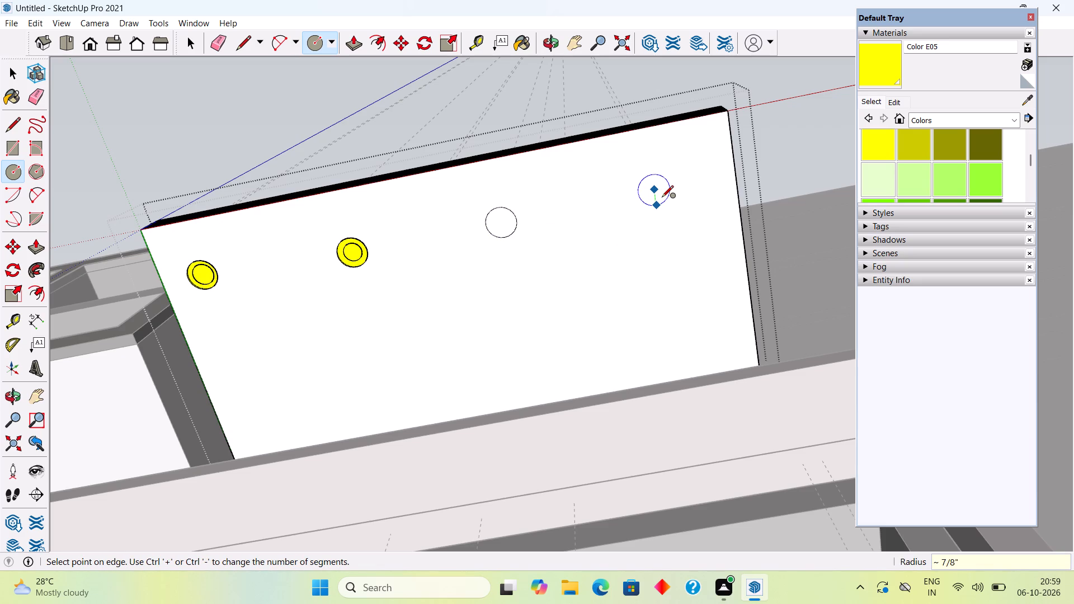
pyautogui.write('.9"')
pyautogui.press('Return')
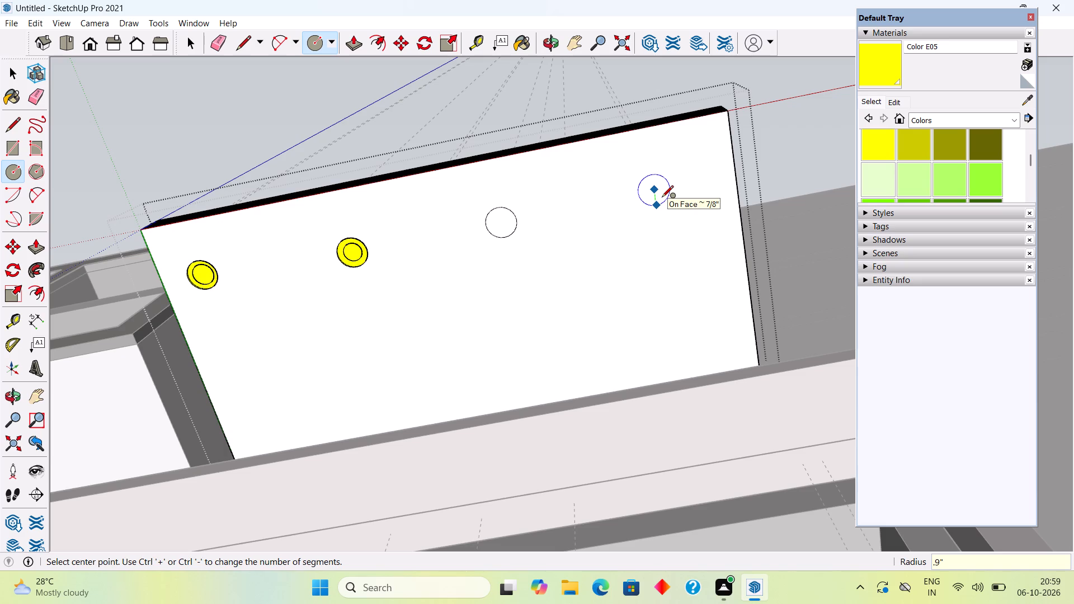
pyautogui.press('space')
# Offset the new circle nearest the shelf's far end inward by about 5/16".
pyautogui.click(662, 198)
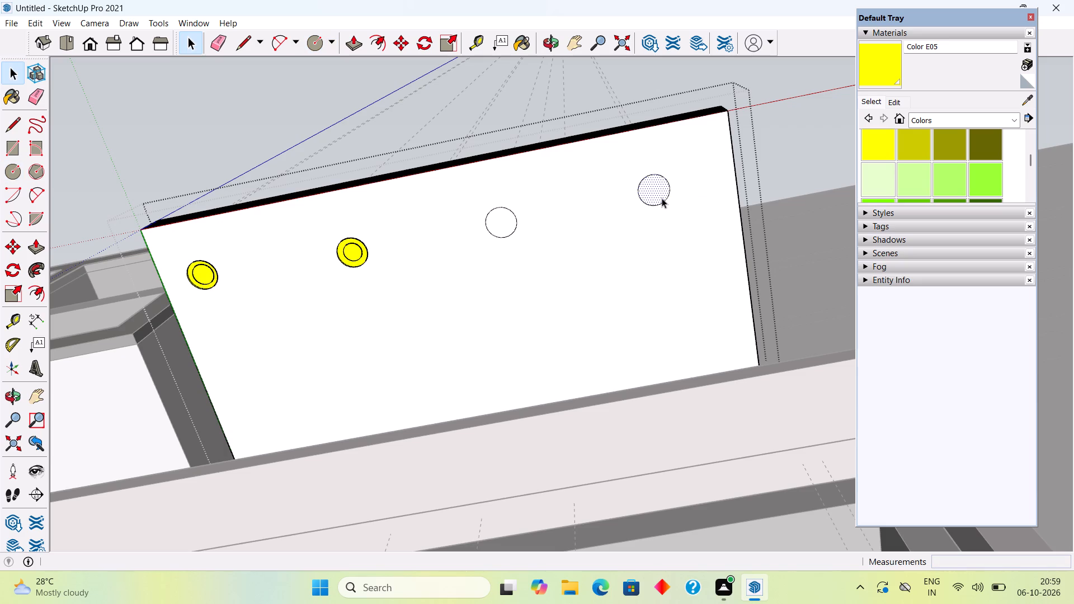
pyautogui.press('f')
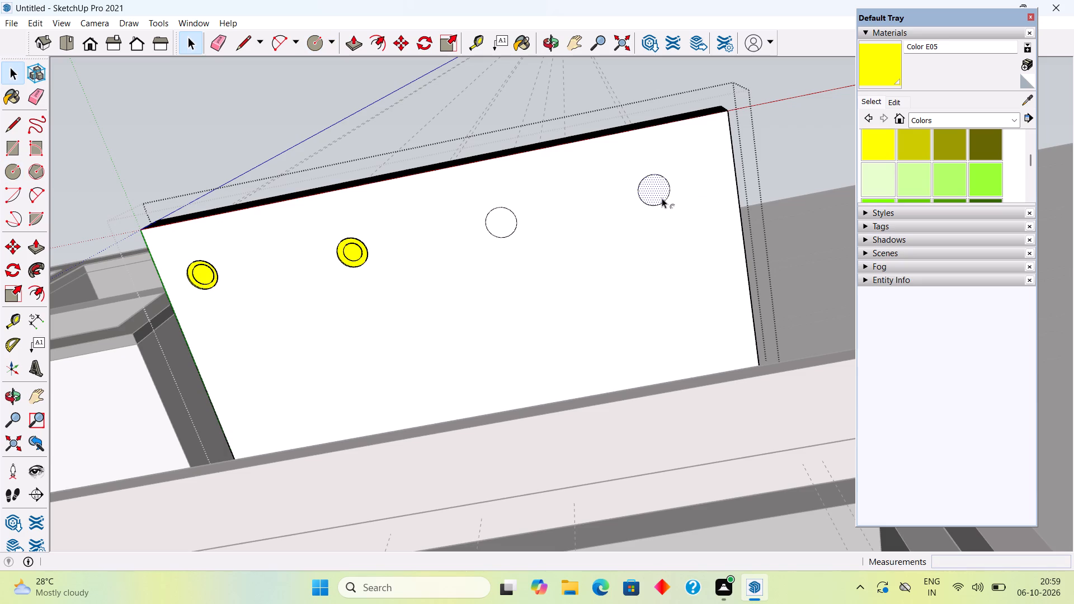
pyautogui.click(668, 201)
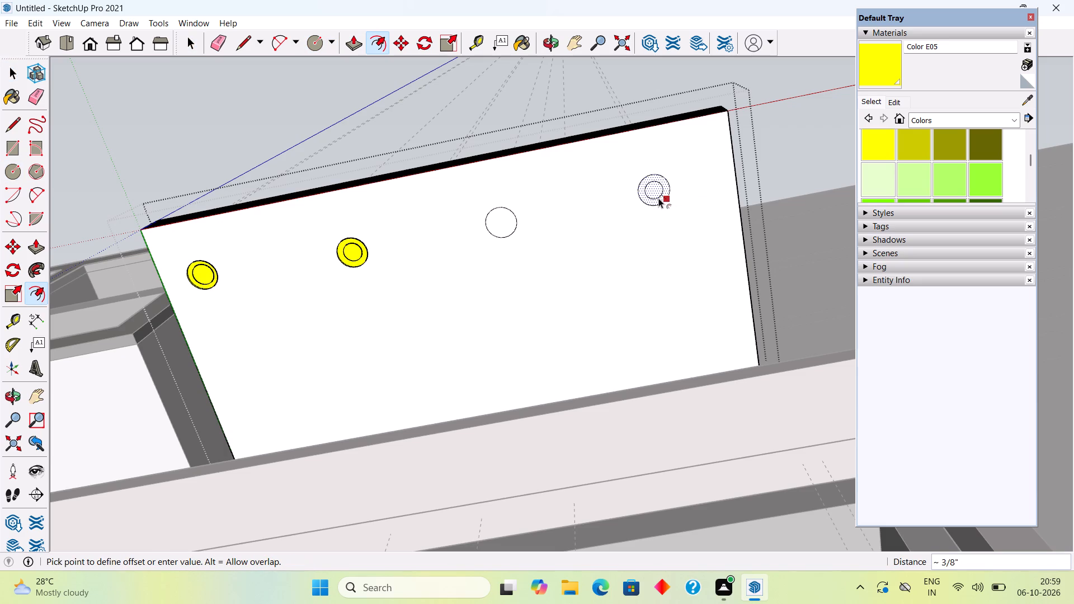
pyautogui.scroll(6, 659, 201)
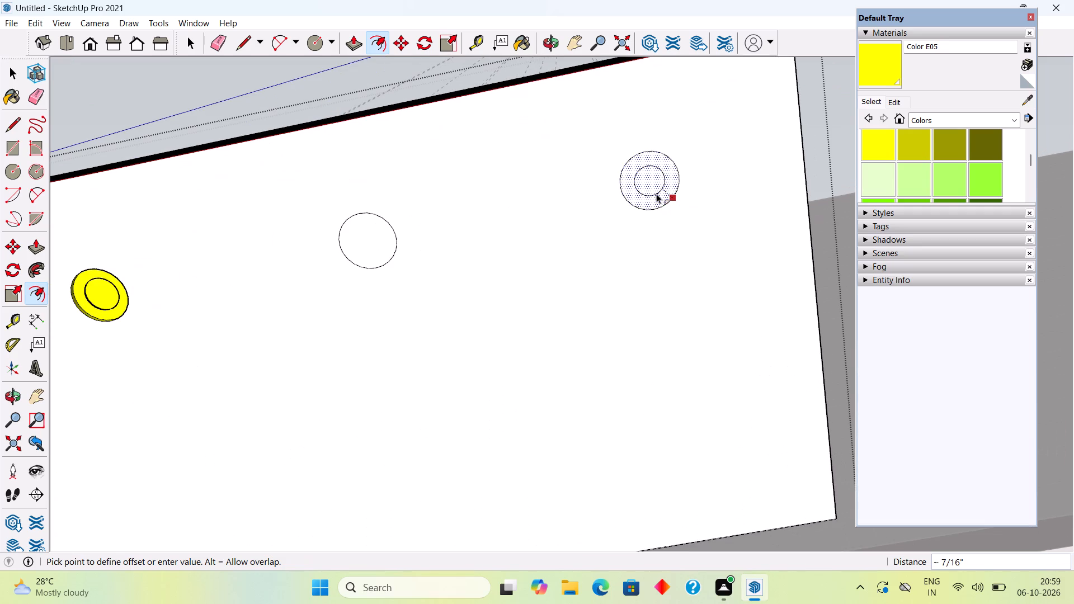
pyautogui.click(658, 199)
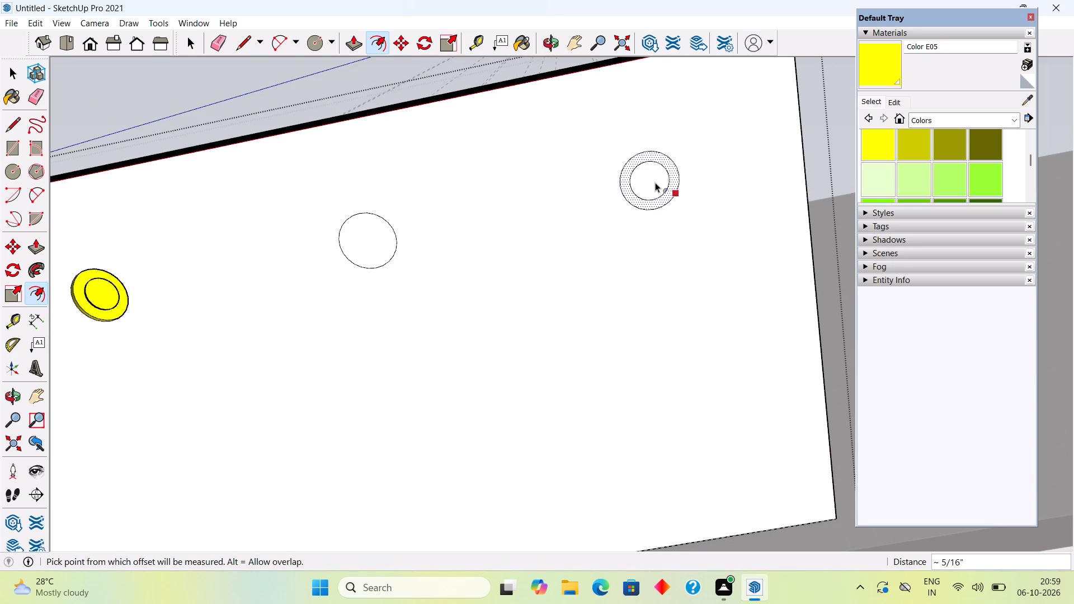
pyautogui.click(655, 182)
pyautogui.press('space')
# Push the end circle's inner disc about 1/2" into the hood shelf.
pyautogui.write('P')
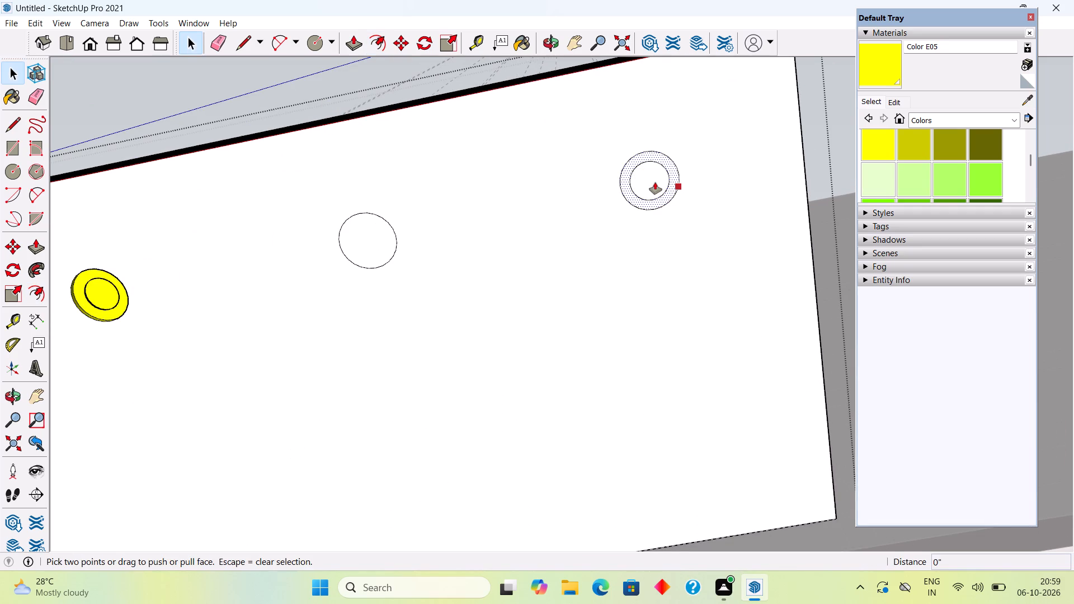
pyautogui.press('space')
pyautogui.click(655, 182)
pyautogui.press('p')
pyautogui.click(655, 182)
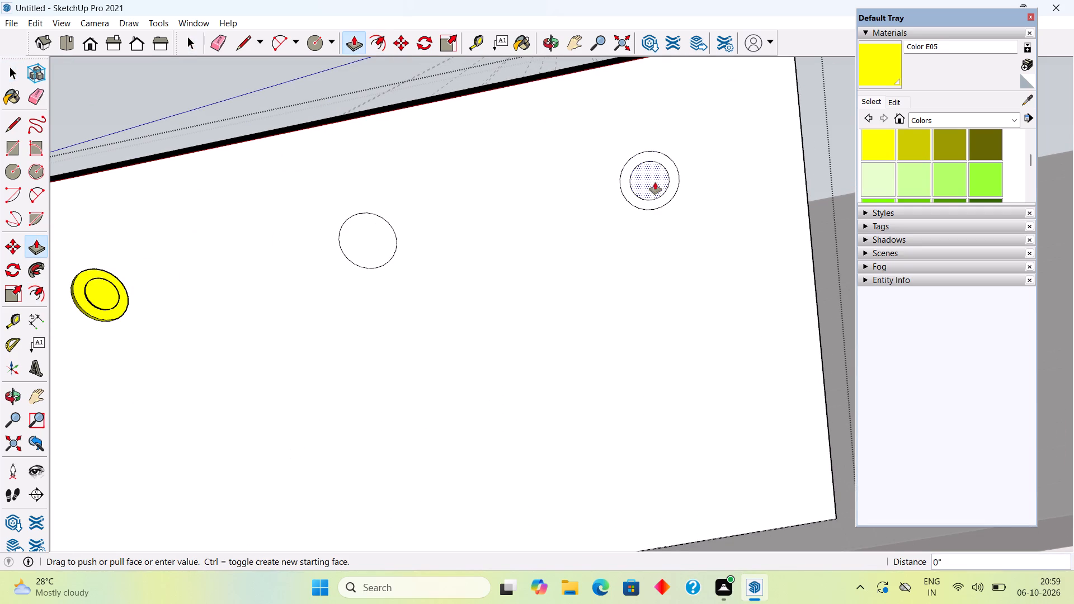
pyautogui.click(654, 178)
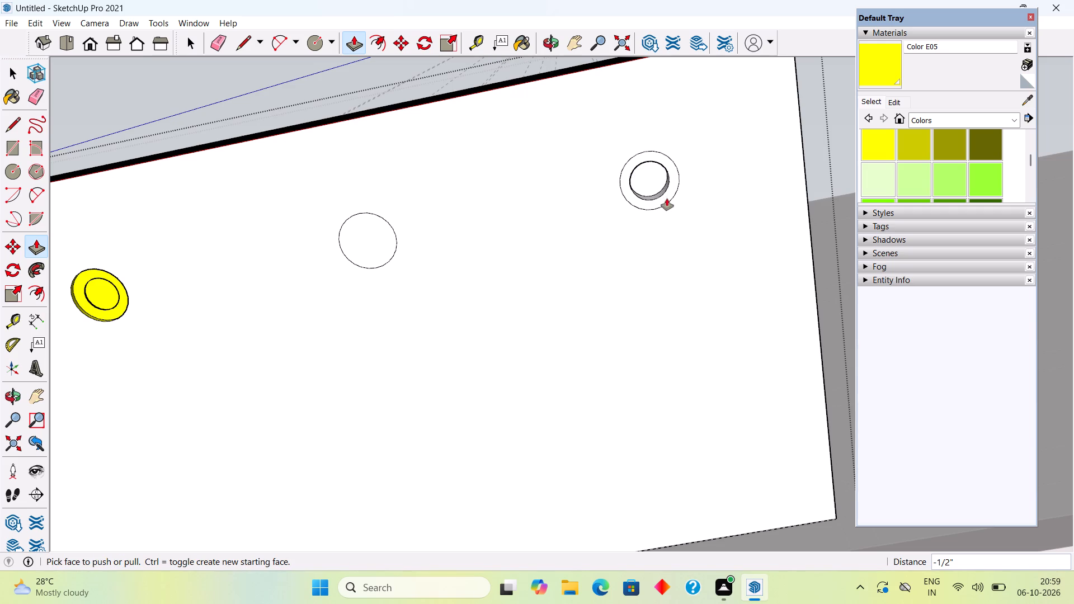
# Push the end circle's outer ring about 1/4" into the hood shelf.
pyautogui.click(667, 199)
pyautogui.click(667, 196)
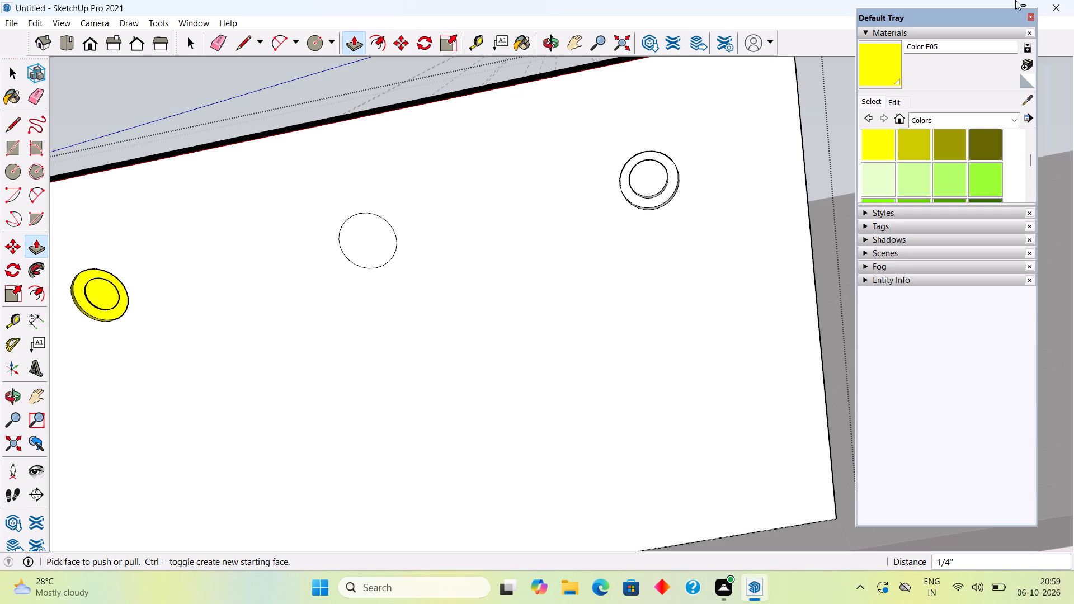
# Paint the inner disc, outer ring and outer side wall of the light nearest the shelf's far end with yellow Color E05.
pyautogui.click(893, 68)
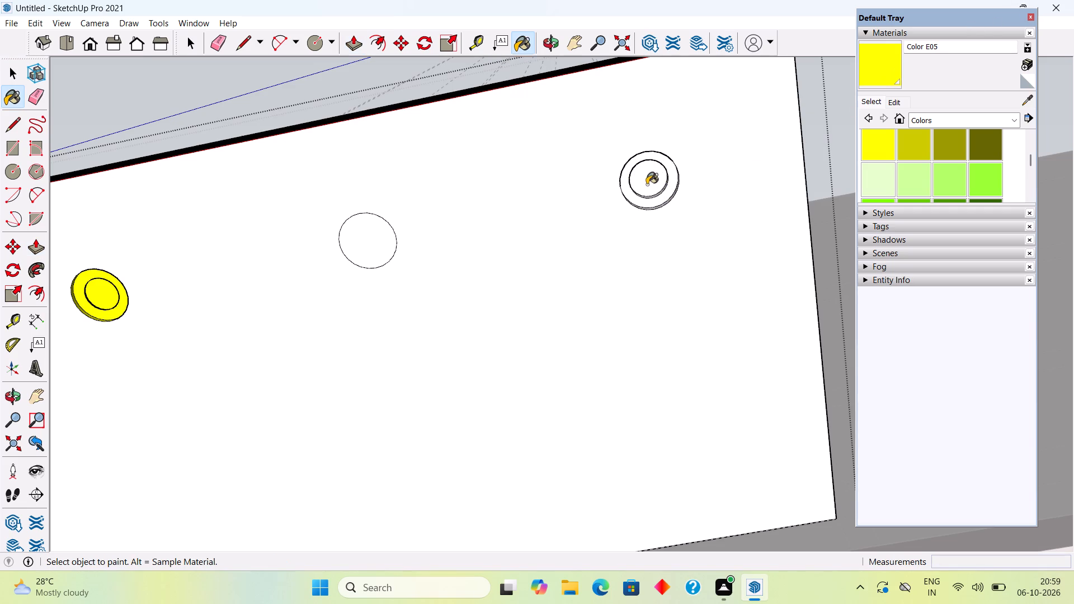
pyautogui.click(647, 185)
pyautogui.click(652, 199)
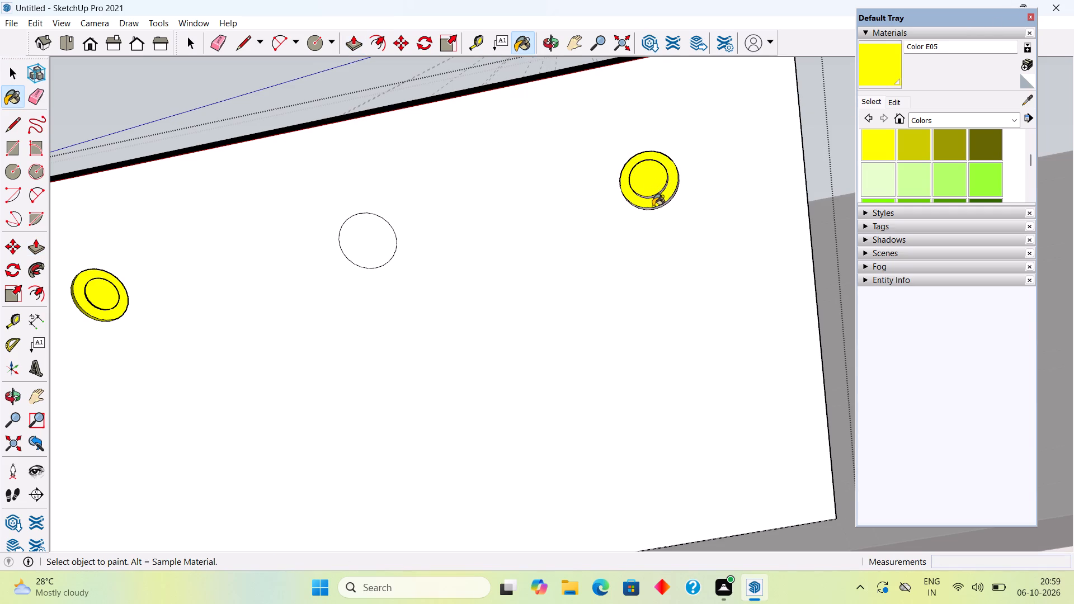
pyautogui.scroll(4, 657, 209)
pyautogui.click(660, 207)
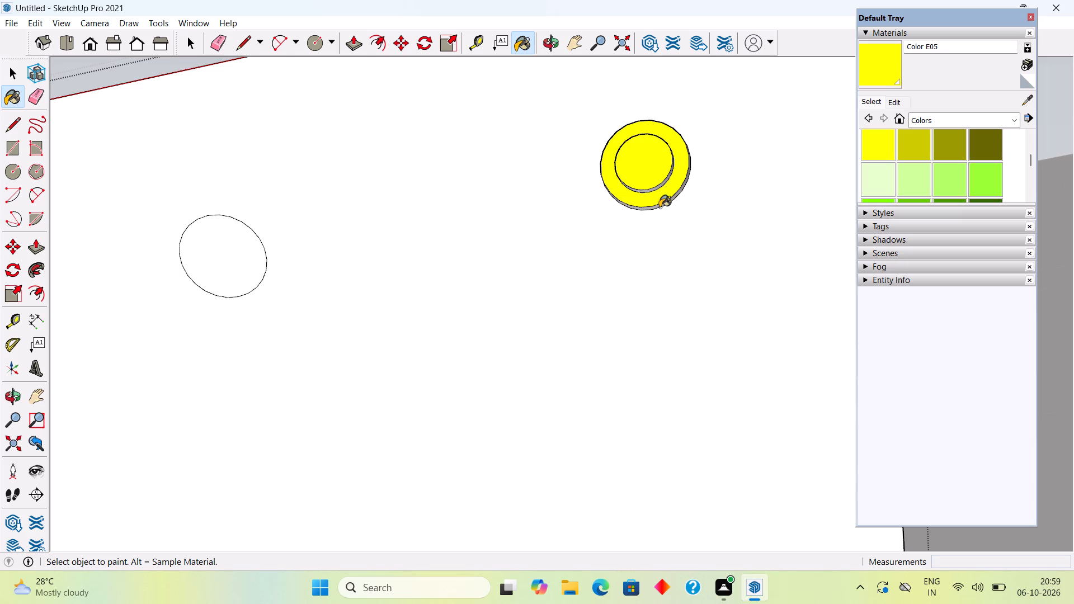
pyautogui.scroll(6, 663, 202)
pyautogui.click(667, 204)
pyautogui.scroll(-2, 667, 204)
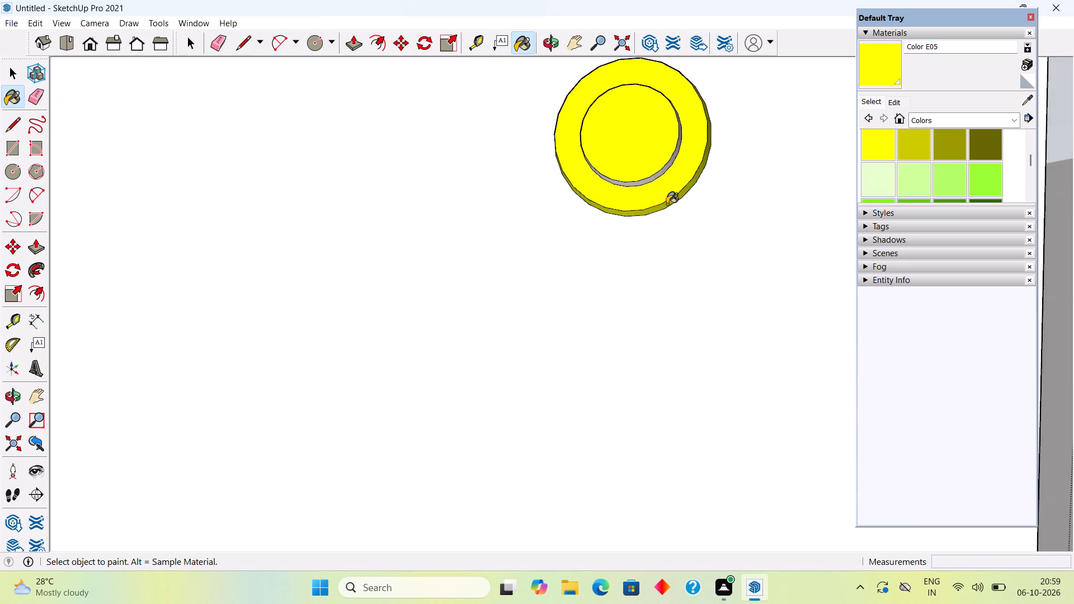
pyautogui.scroll(-9, 667, 204)
# Offset the remaining plain circle on the shelf's underside inward to form a narrow ring.
pyautogui.press('space')
pyautogui.click(358, 245)
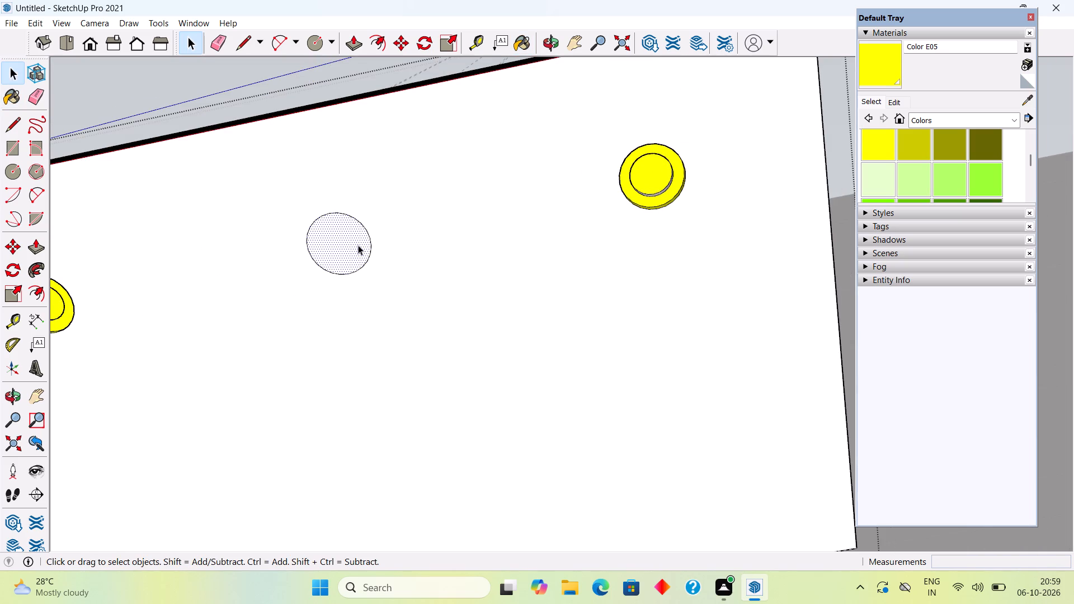
pyautogui.press('f')
pyautogui.click(366, 261)
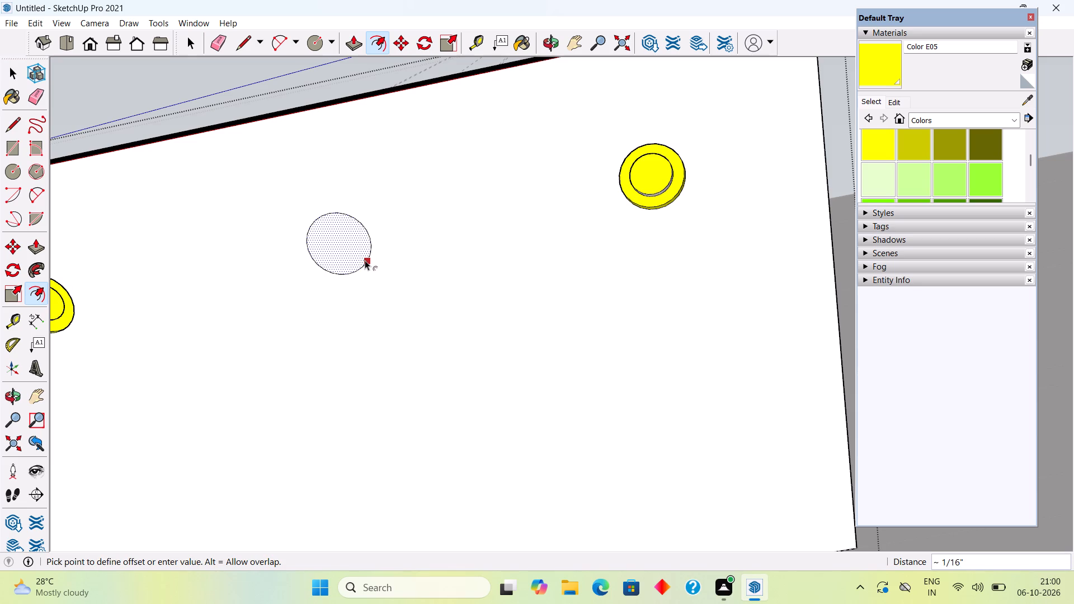
pyautogui.click(361, 256)
pyautogui.press('space')
# Push that circle's inner disc about 9/16" into the hood shelf and recess its outer ring more shallowly.
pyautogui.click(351, 249)
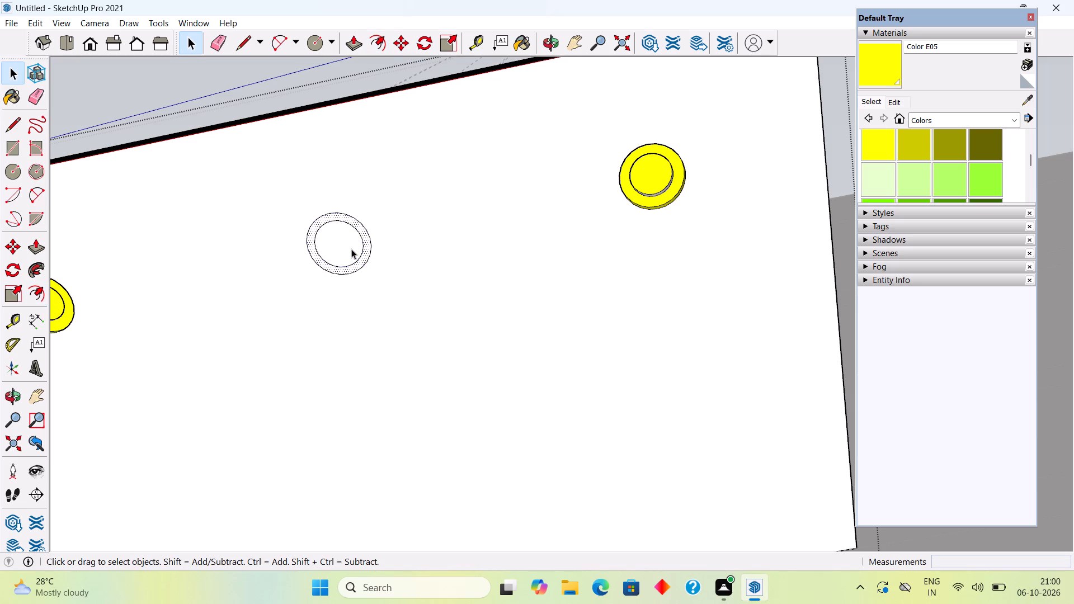
pyautogui.press('p')
pyautogui.click(351, 249)
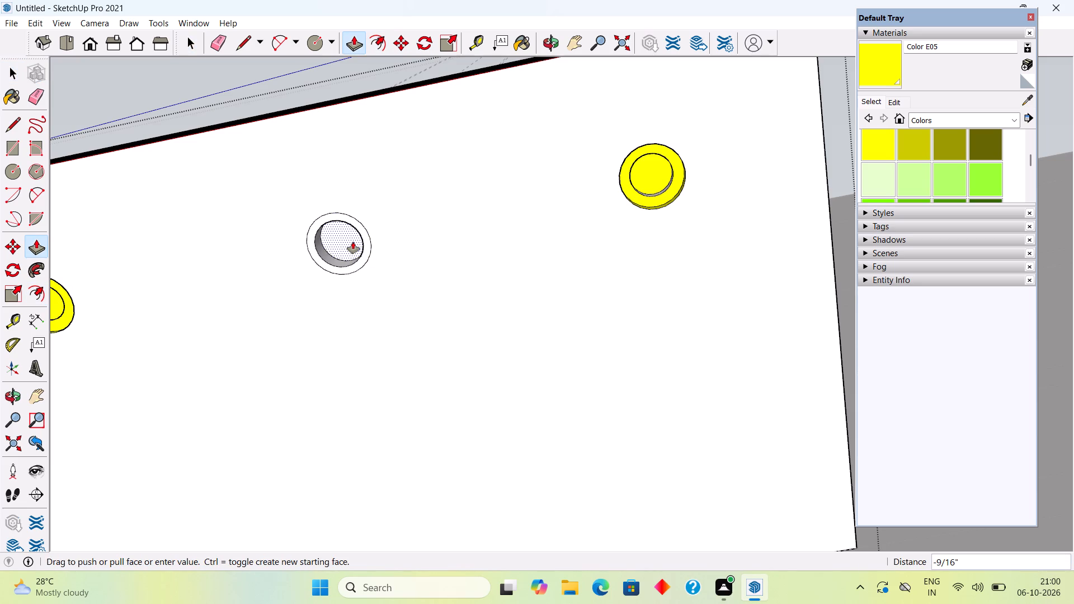
pyautogui.click(353, 243)
pyautogui.click(364, 254)
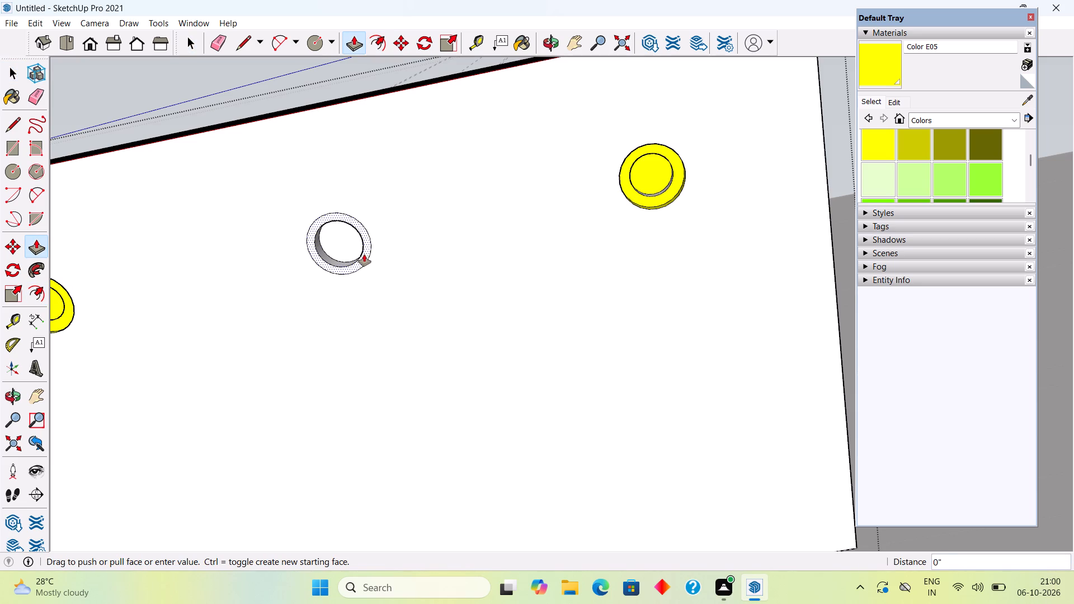
pyautogui.click(365, 252)
pyautogui.press('space')
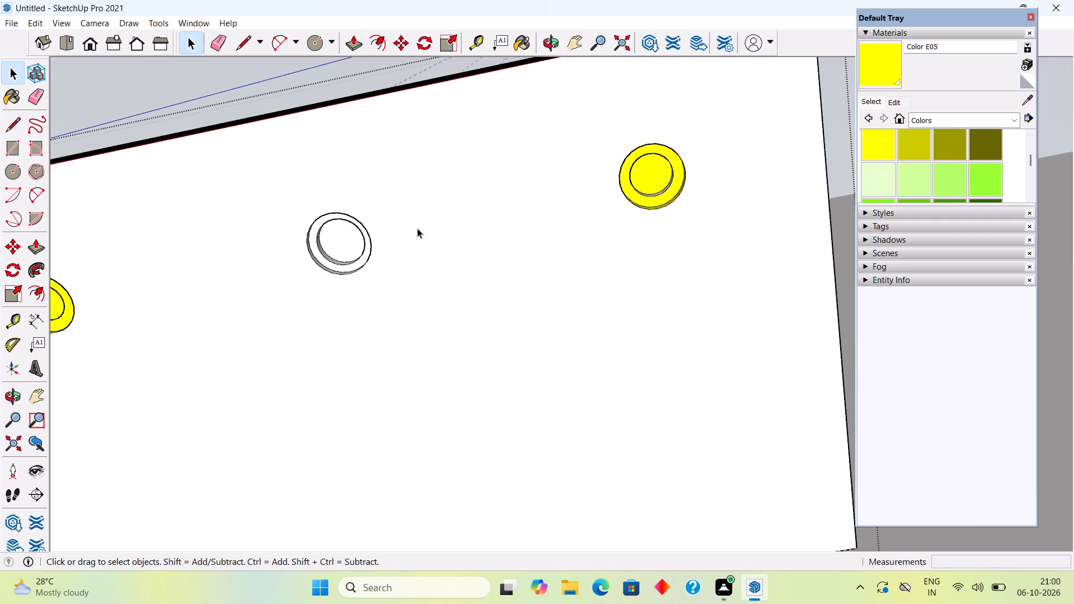
# Paint the newly recessed light's disc, ring and side walls with yellow Color E05.
pyautogui.click(871, 79)
pyautogui.click(347, 244)
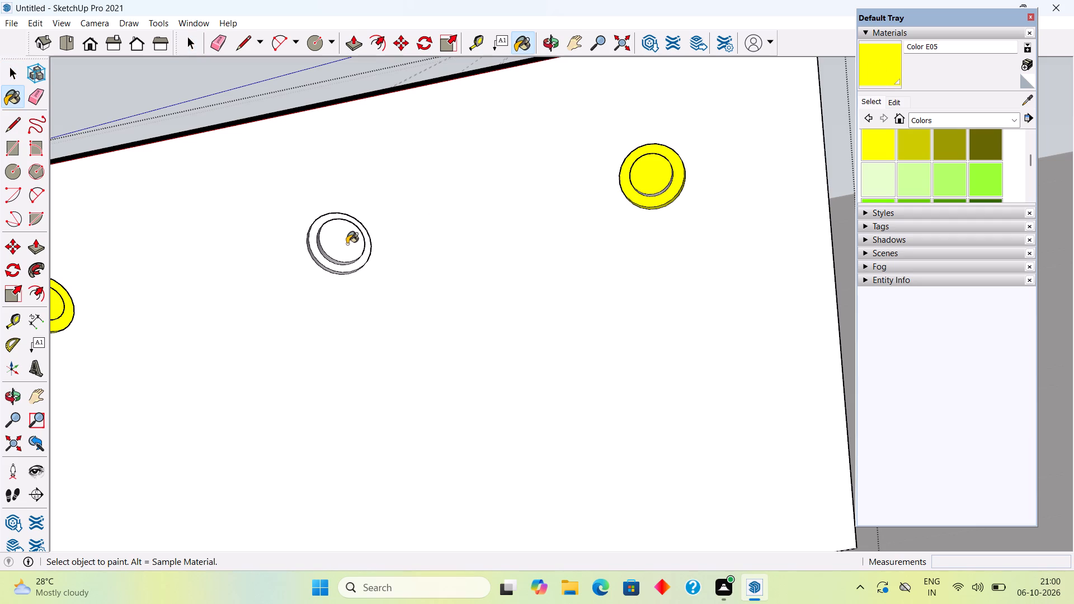
pyautogui.scroll(5, 336, 268)
pyautogui.click(337, 267)
pyautogui.click(337, 259)
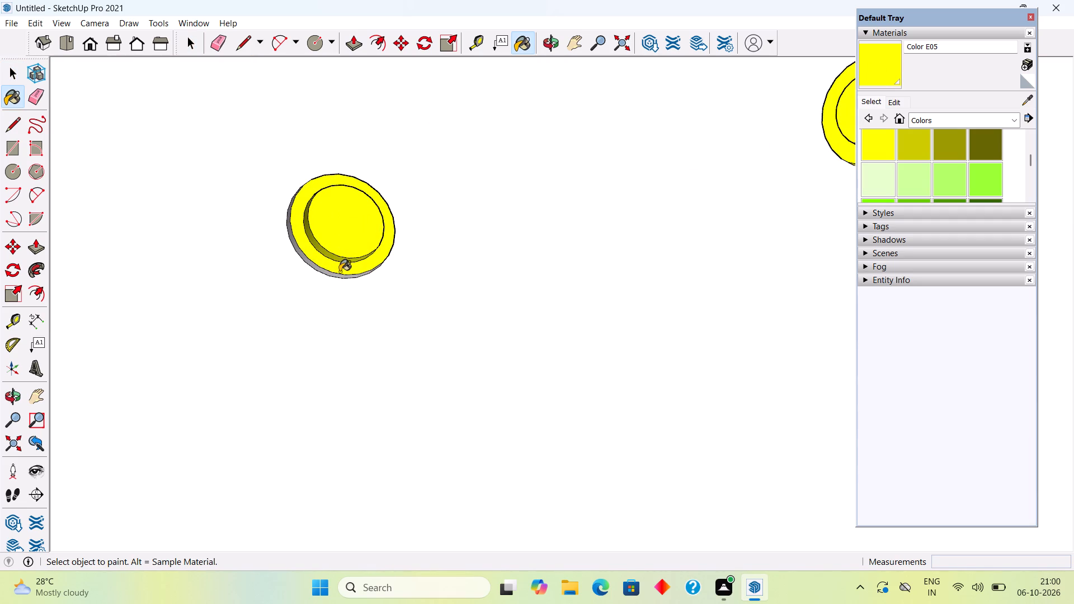
pyautogui.click(338, 279)
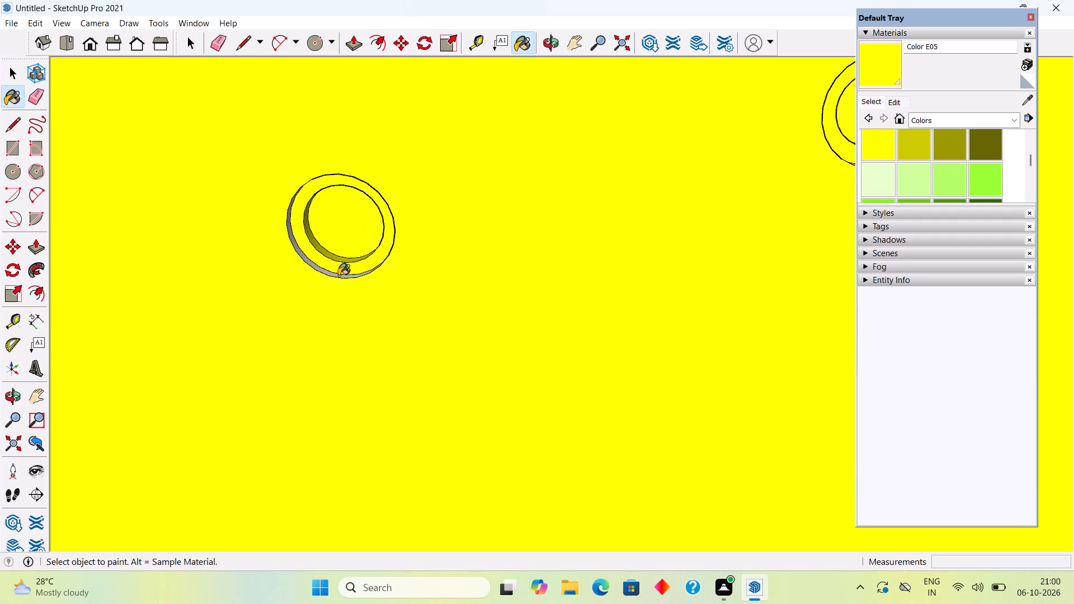
pyautogui.hotkey('ctrl', 'z')
pyautogui.scroll(11, 338, 273)
pyautogui.click(342, 285)
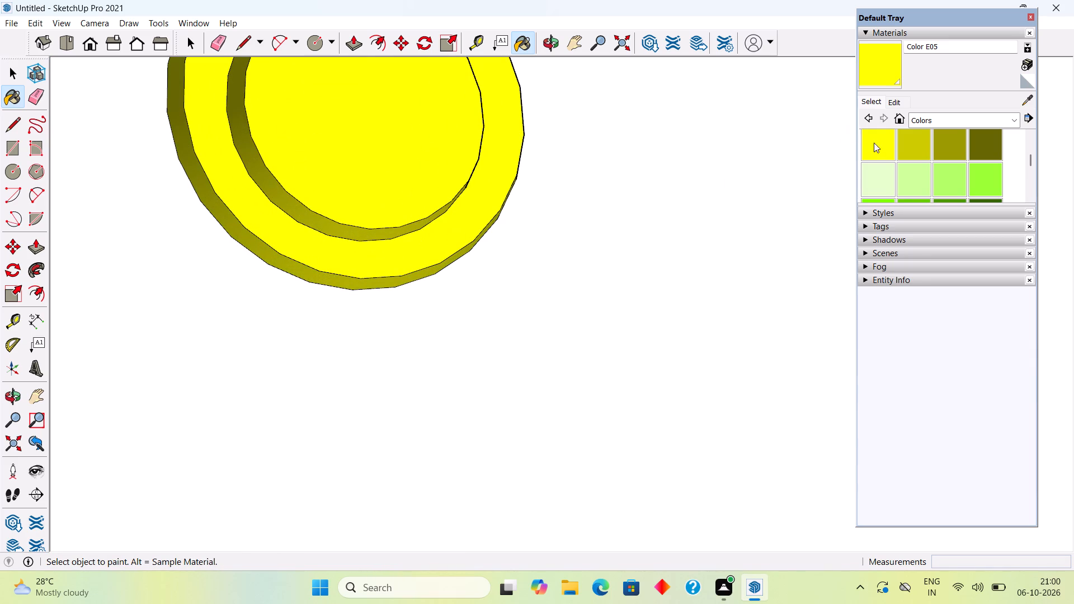
# Paint the same light's inner side wall and the hood shelf's underside with black Color M09.
pyautogui.scroll(-13, 926, 169)
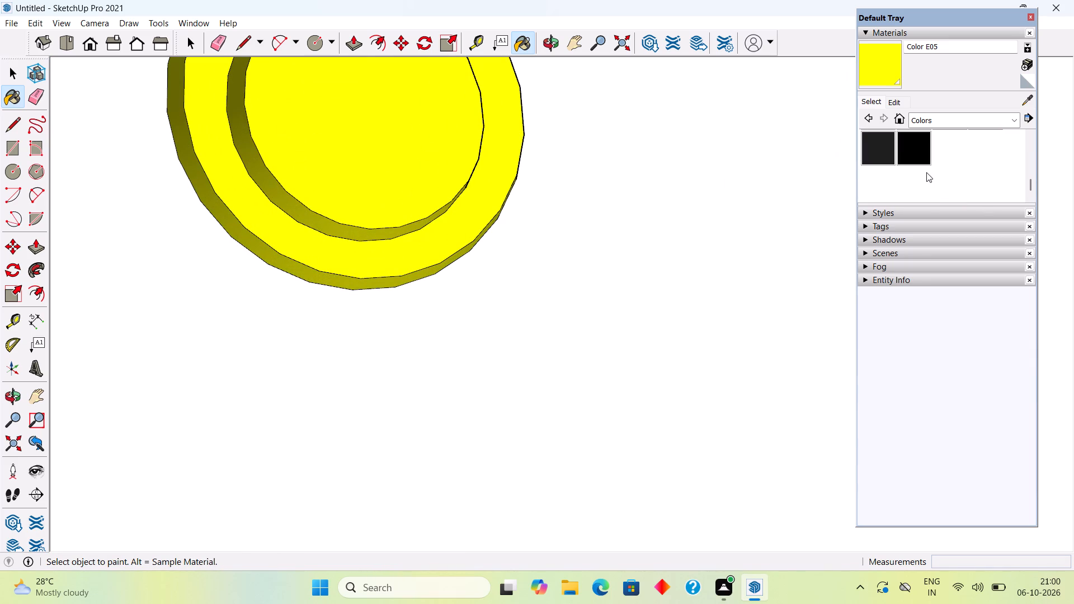
pyautogui.click(918, 155)
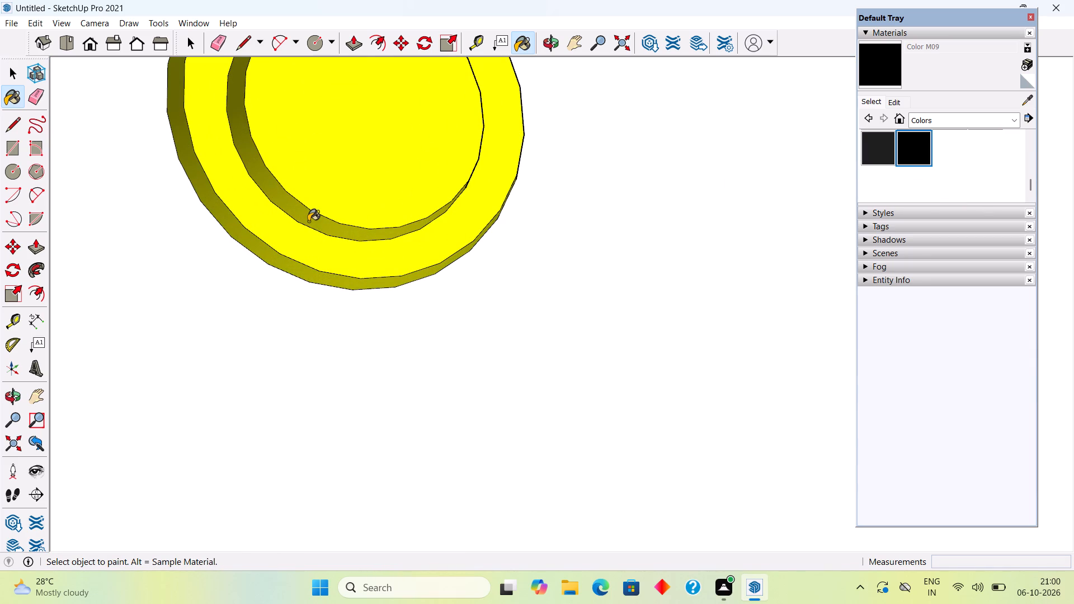
pyautogui.click(308, 221)
pyautogui.scroll(-4, 310, 229)
pyautogui.scroll(-4, 340, 370)
pyautogui.click(364, 381)
pyautogui.press('space')
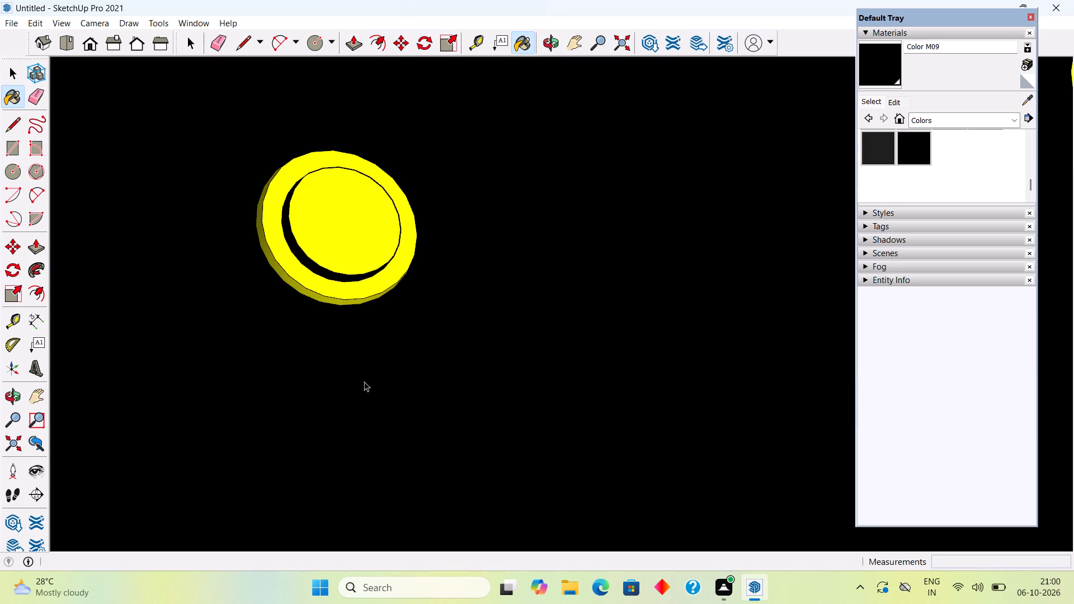
# Examine the chimney hood and the row of four underside lights from several angles.
pyautogui.scroll(-18, 364, 381)
pyautogui.moveTo(482, 318); pyautogui.dragTo(675, 469, button='middle')
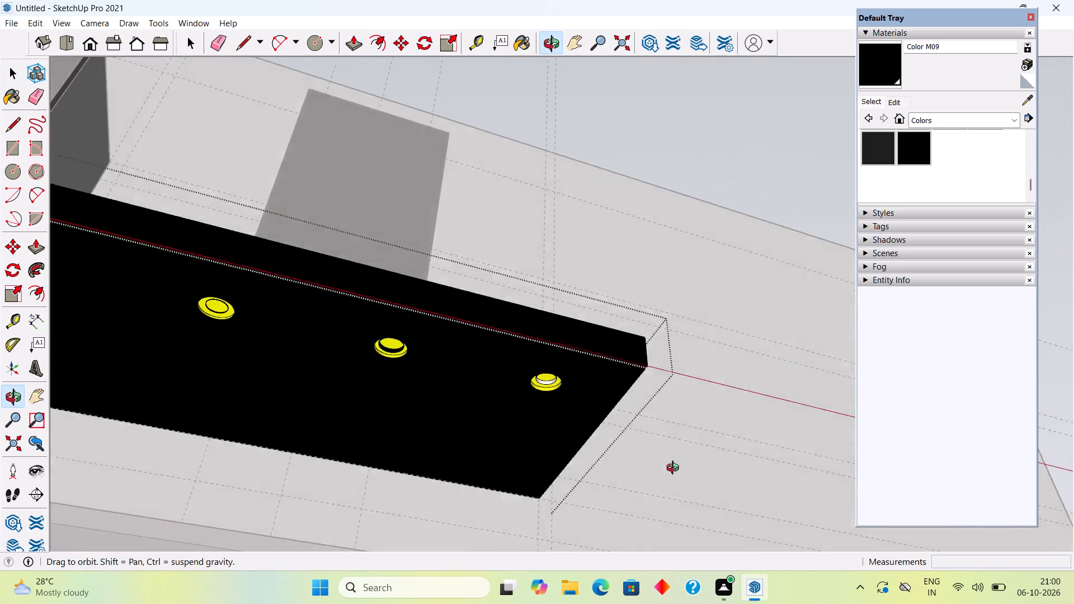
pyautogui.moveTo(675, 469); pyautogui.dragTo(676, 469, button='middle')
pyautogui.scroll(-4, 675, 469)
pyautogui.moveTo(520, 253); pyautogui.dragTo(552, 389, button='middle')
pyautogui.scroll(-1, 522, 288)
pyautogui.click(665, 81)
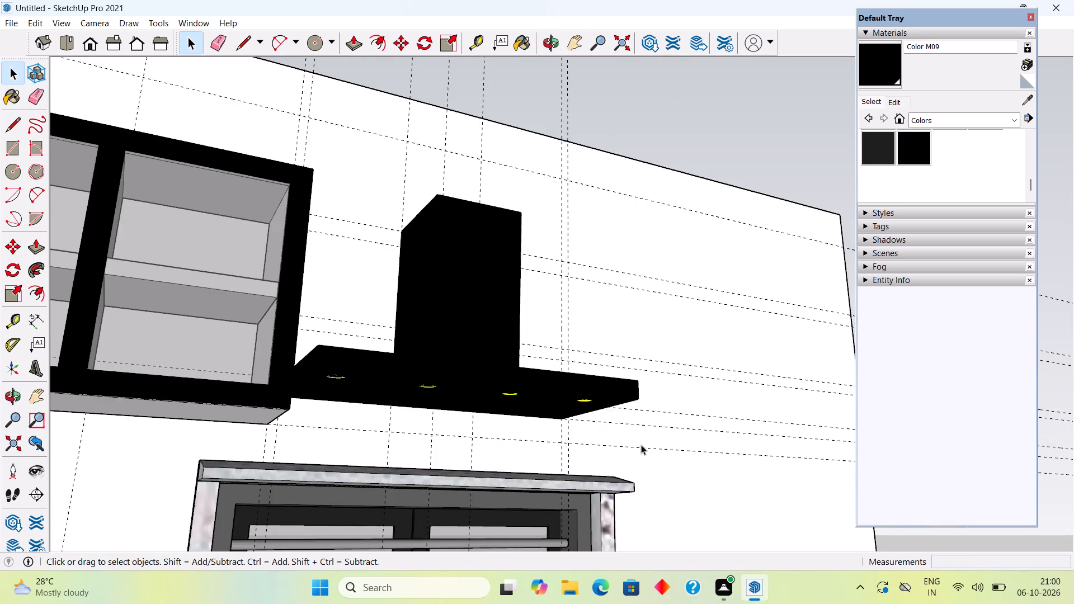
pyautogui.moveTo(528, 538); pyautogui.dragTo(488, 437, button='middle')
pyautogui.scroll(4, 488, 437)
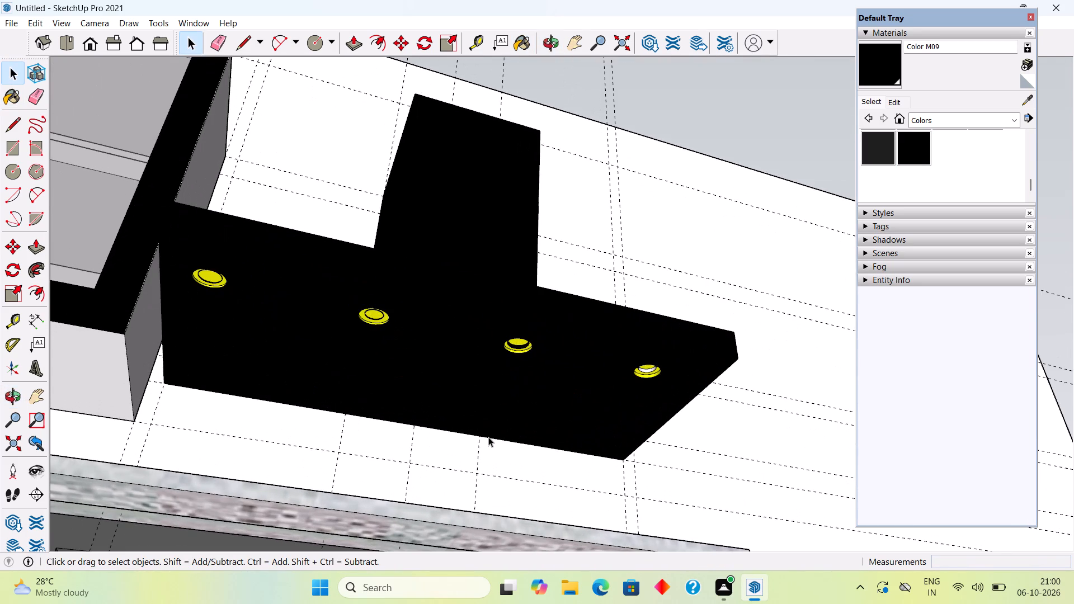
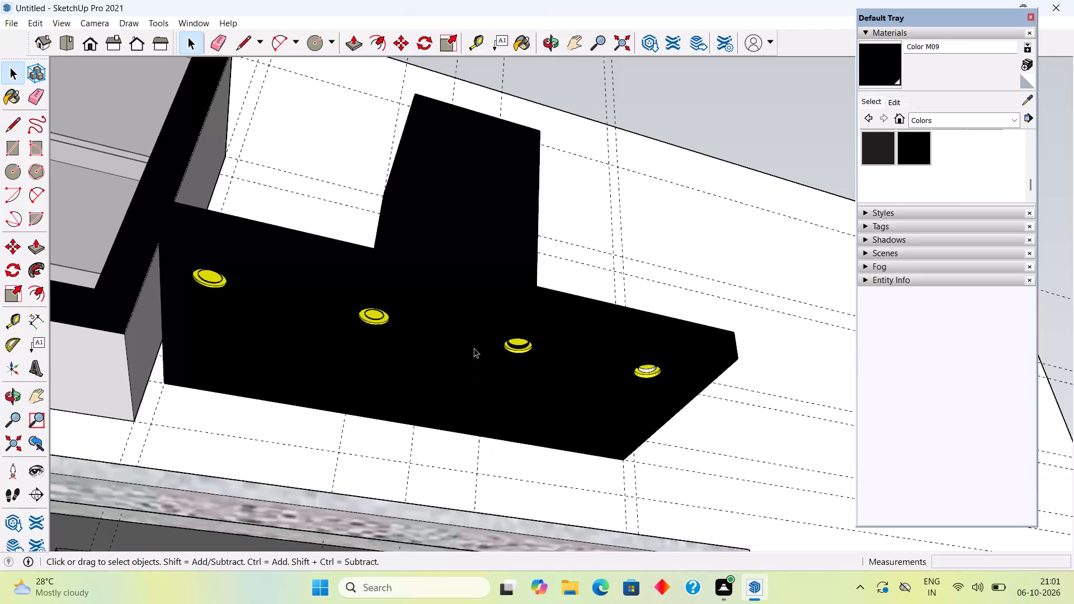
# Place a vertical guide 18" inward from the wall's free side edge, on the side beyond the range hood.
pyautogui.scroll(-6, 475, 348)
pyautogui.scroll(-4, 529, 237)
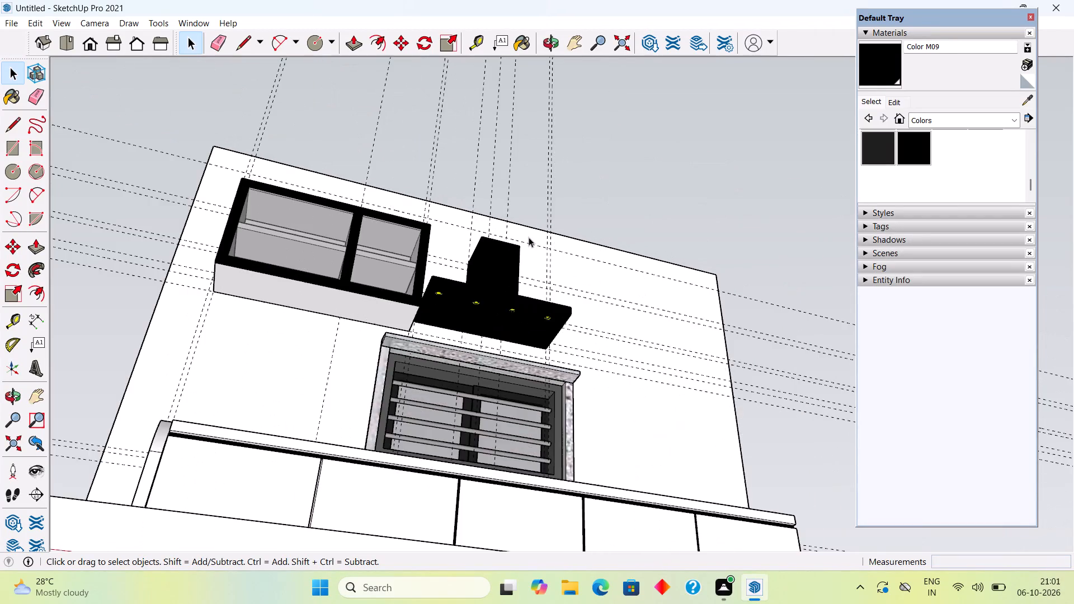
pyautogui.scroll(-4, 529, 237)
pyautogui.moveTo(529, 237); pyautogui.dragTo(486, 436, button='middle')
pyautogui.scroll(5, 702, 180)
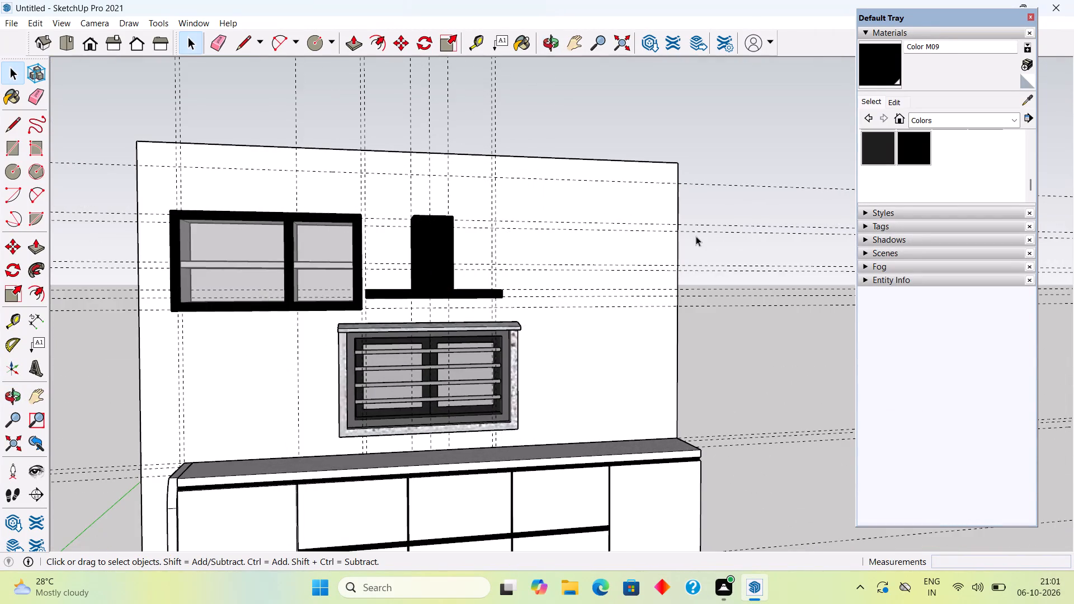
pyautogui.moveTo(679, 249); pyautogui.dragTo(527, 269, button='middle')
pyautogui.scroll(7, 582, 210)
pyautogui.scroll(-5, 630, 244)
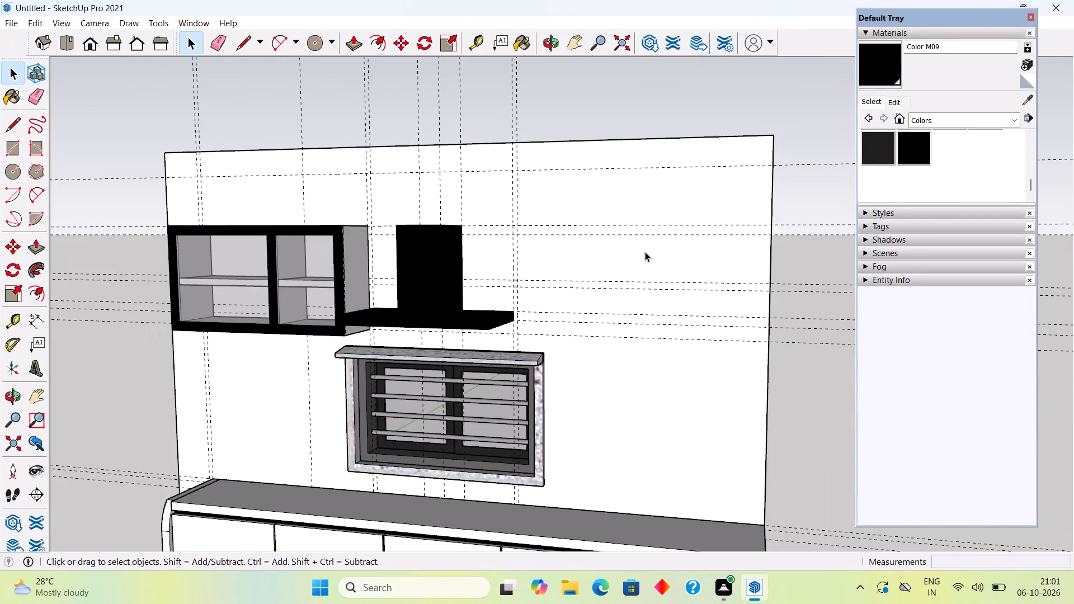
pyautogui.moveTo(756, 276); pyautogui.dragTo(814, 248, button='middle')
pyautogui.scroll(4, 822, 254)
pyautogui.moveTo(769, 305); pyautogui.dragTo(768, 305, button='middle')
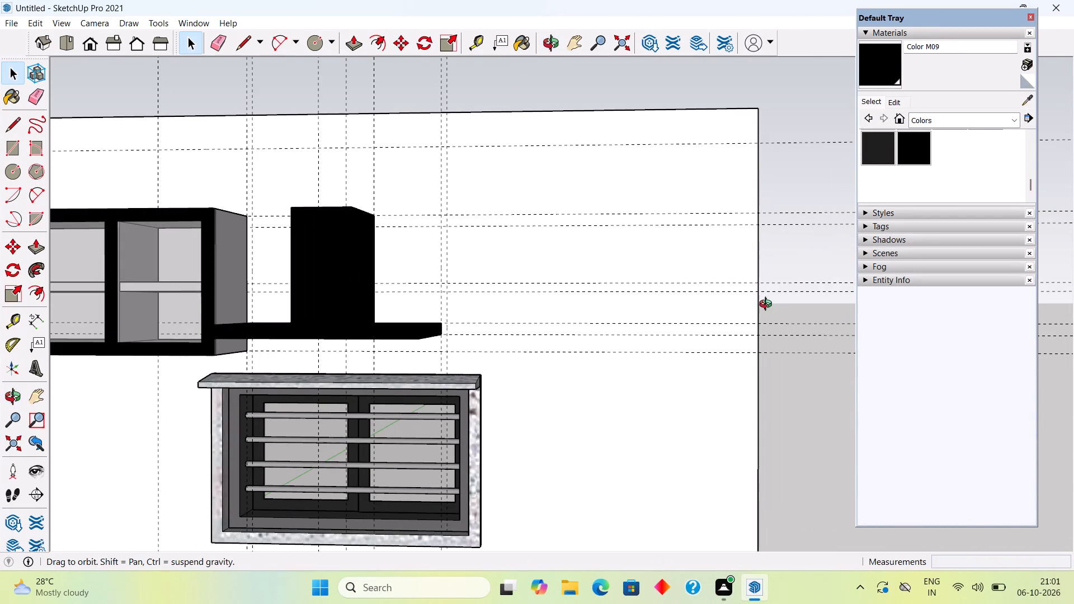
pyautogui.moveTo(768, 305); pyautogui.dragTo(788, 280, button='middle')
pyautogui.scroll(1, 791, 278)
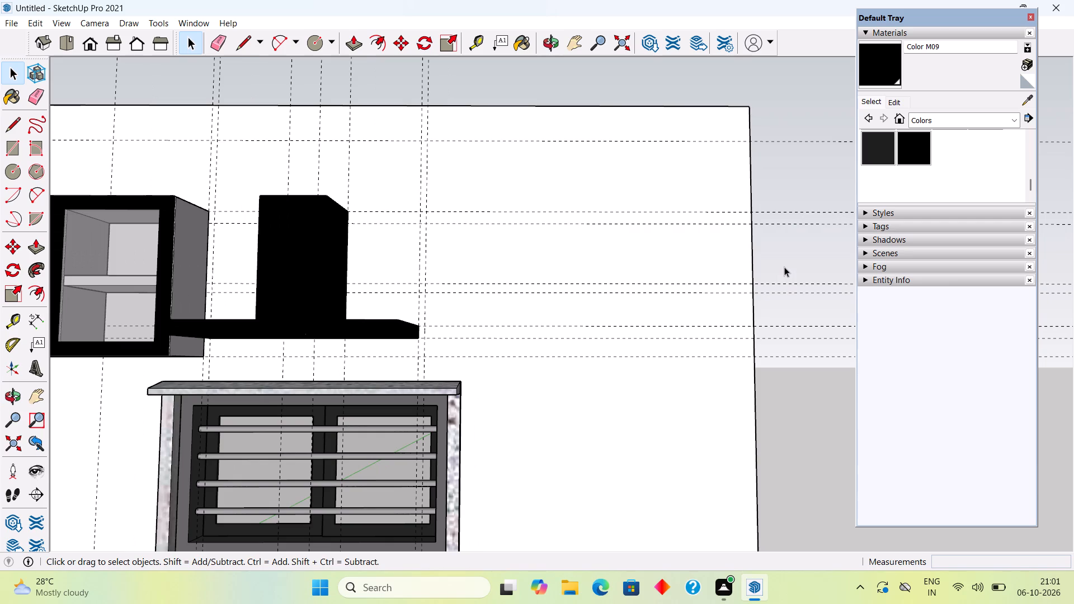
pyautogui.press('t')
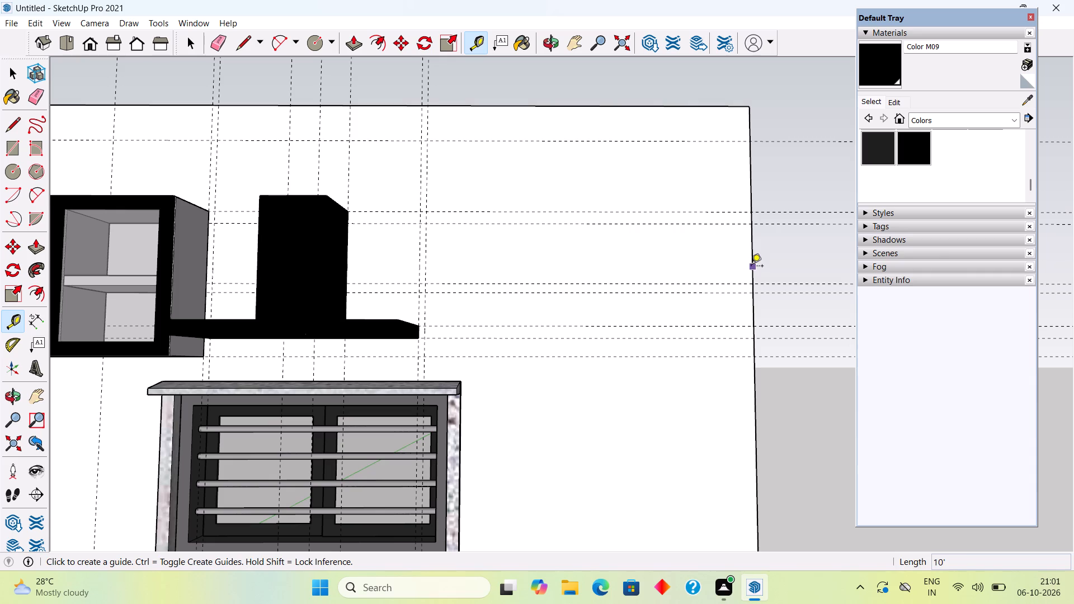
pyautogui.click(751, 267)
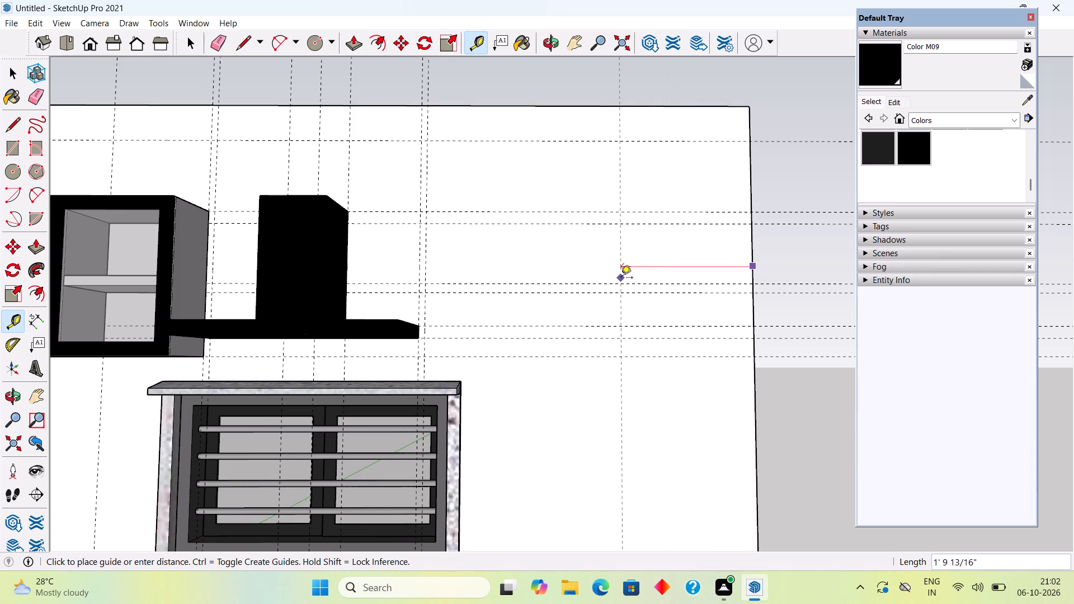
pyautogui.write('18"')
pyautogui.press('Return')
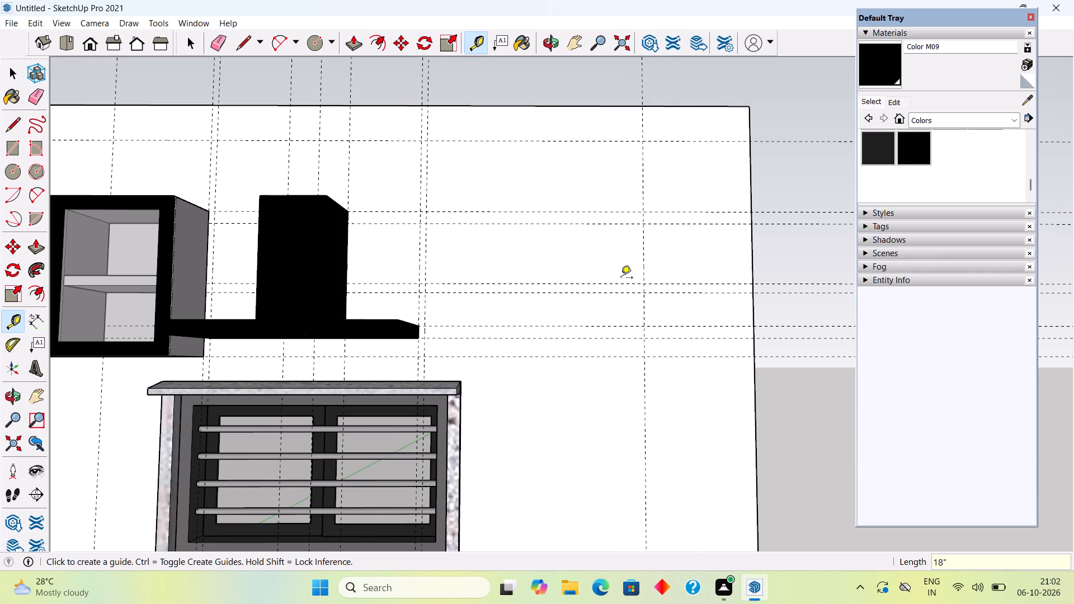
pyautogui.press('space')
# Draw a rectangle on the wall from the upper guide intersection beside the range hood to the 18" guide's lower intersection.
pyautogui.moveTo(612, 271); pyautogui.dragTo(619, 352, button='middle')
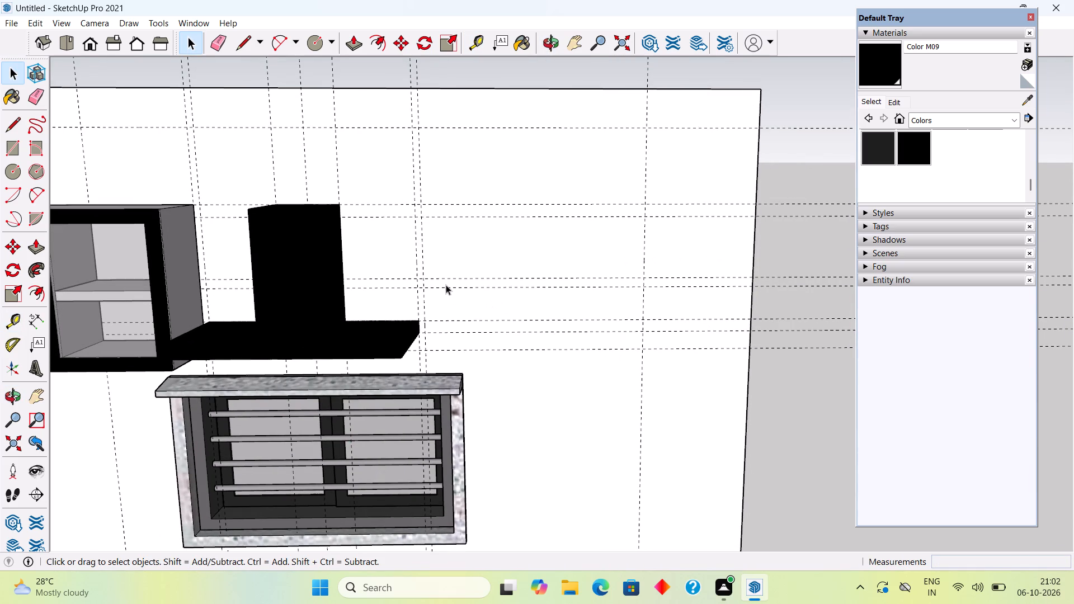
pyautogui.press('t')
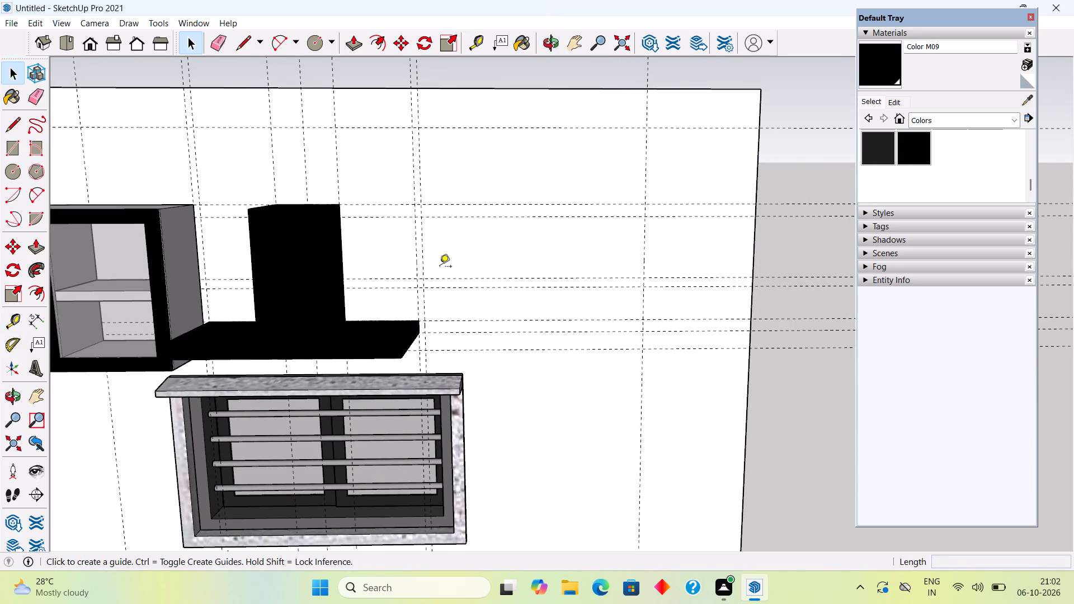
pyautogui.press('r')
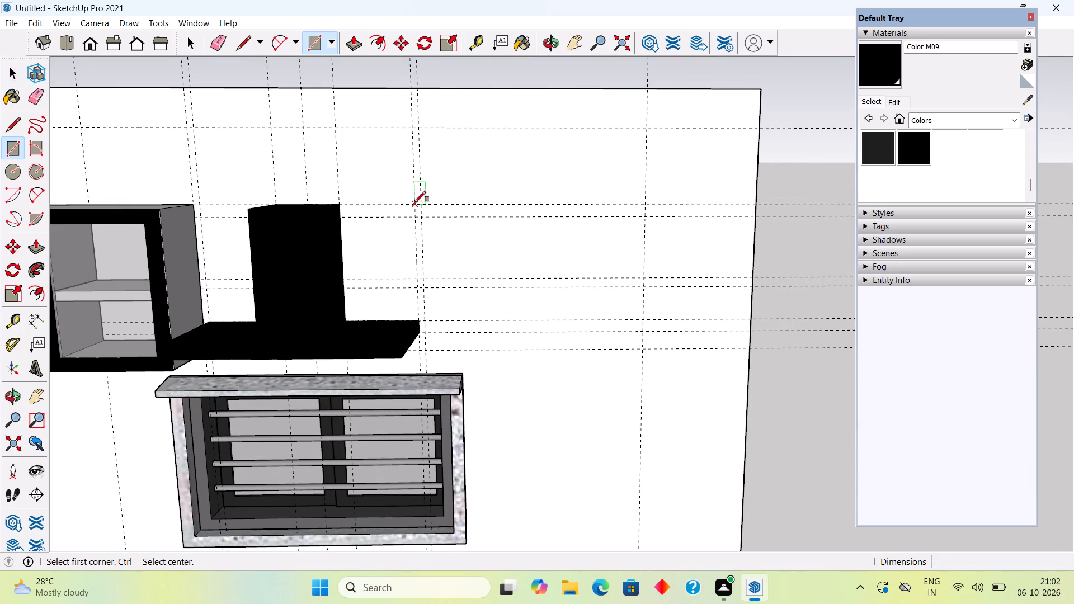
pyautogui.click(417, 202)
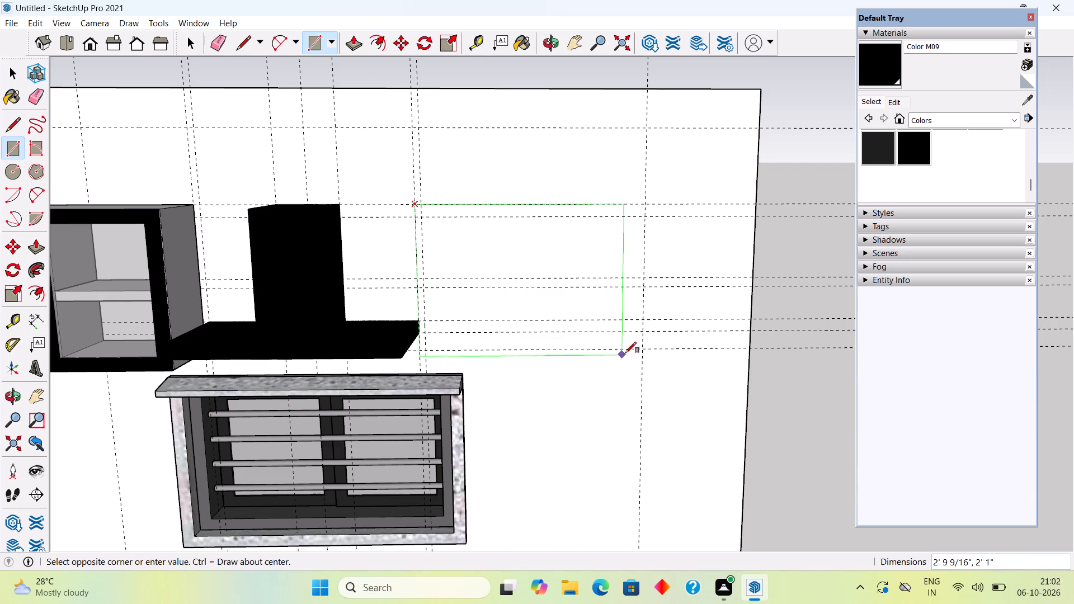
pyautogui.click(642, 350)
pyautogui.press('space')
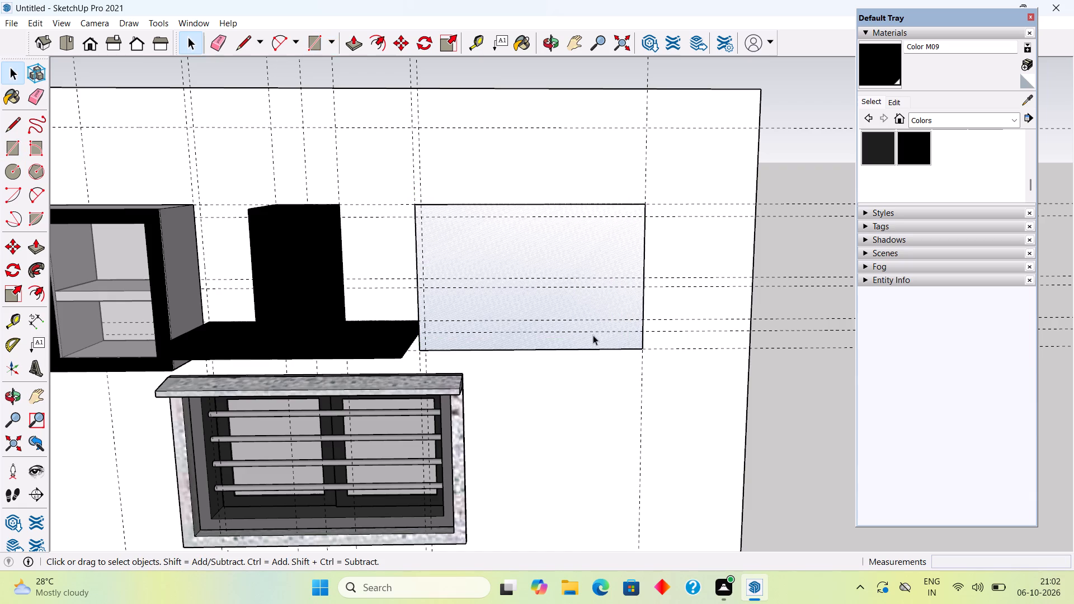
# Offset the new rectangle's outline inward by 2".
pyautogui.press('f')
pyautogui.click(565, 343)
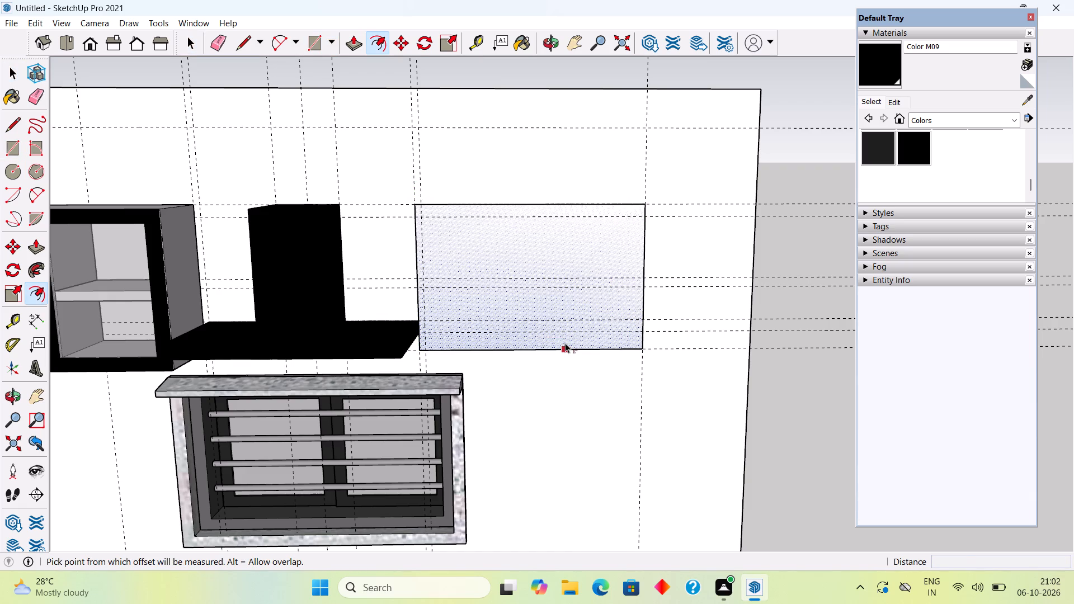
pyautogui.press('2')
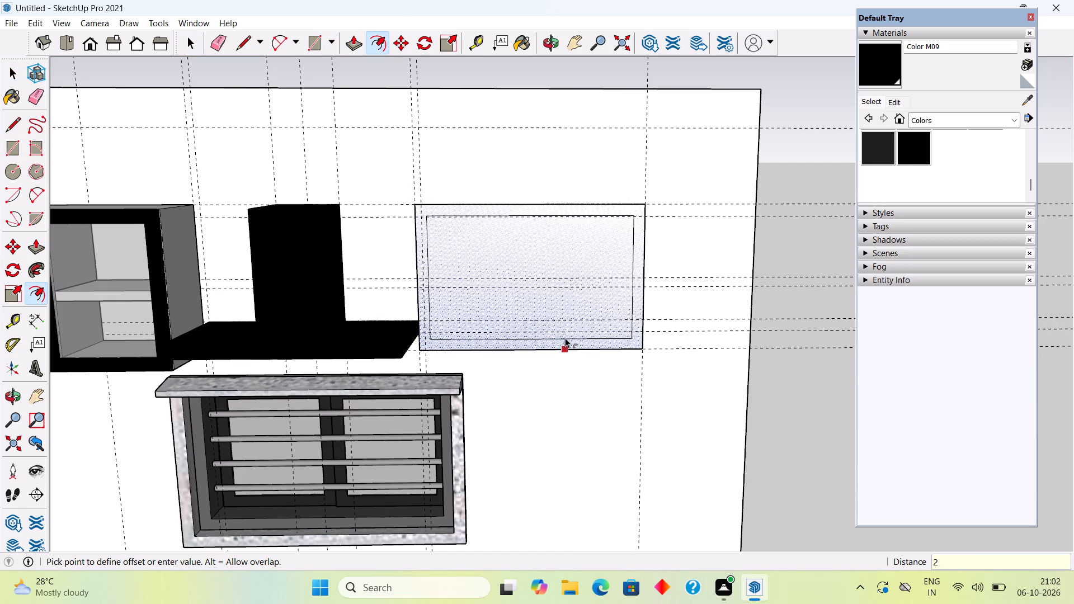
pyautogui.hotkey('shift', '"')
pyautogui.press('Return')
pyautogui.press('space')
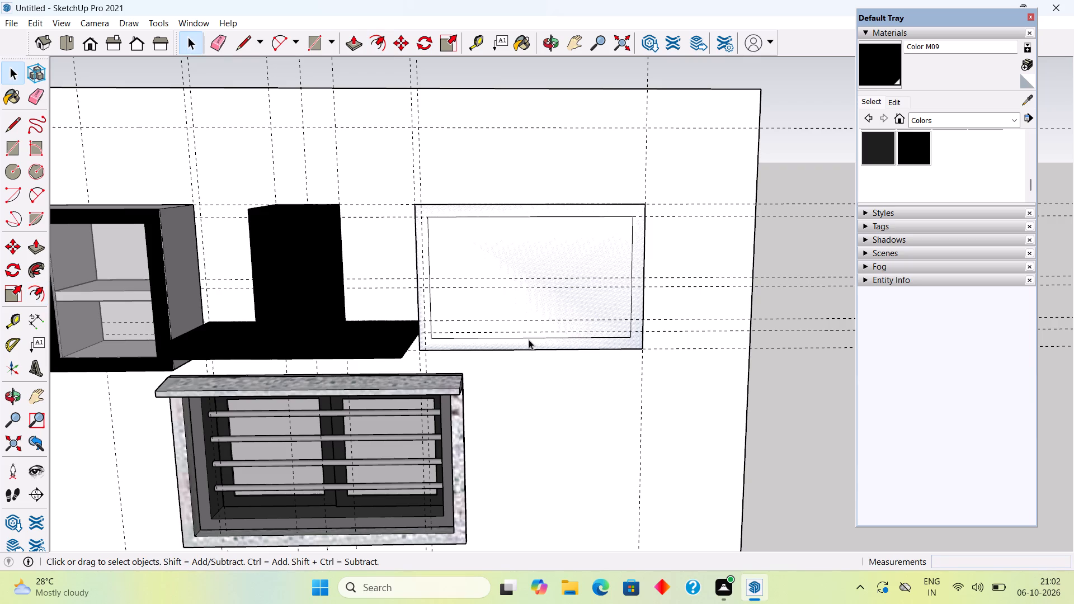
# Place a vertical guide at the midpoint of the inner rectangle and one guide 1" to each side of it.
pyautogui.scroll(-4, 529, 339)
pyautogui.press('l')
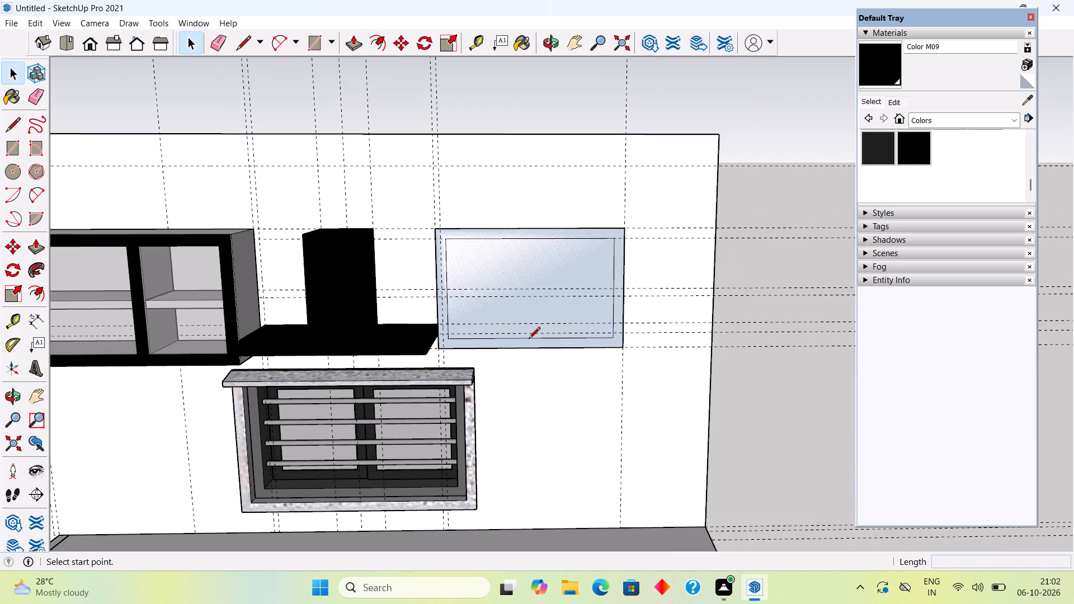
pyautogui.press('t')
pyautogui.click(447, 278)
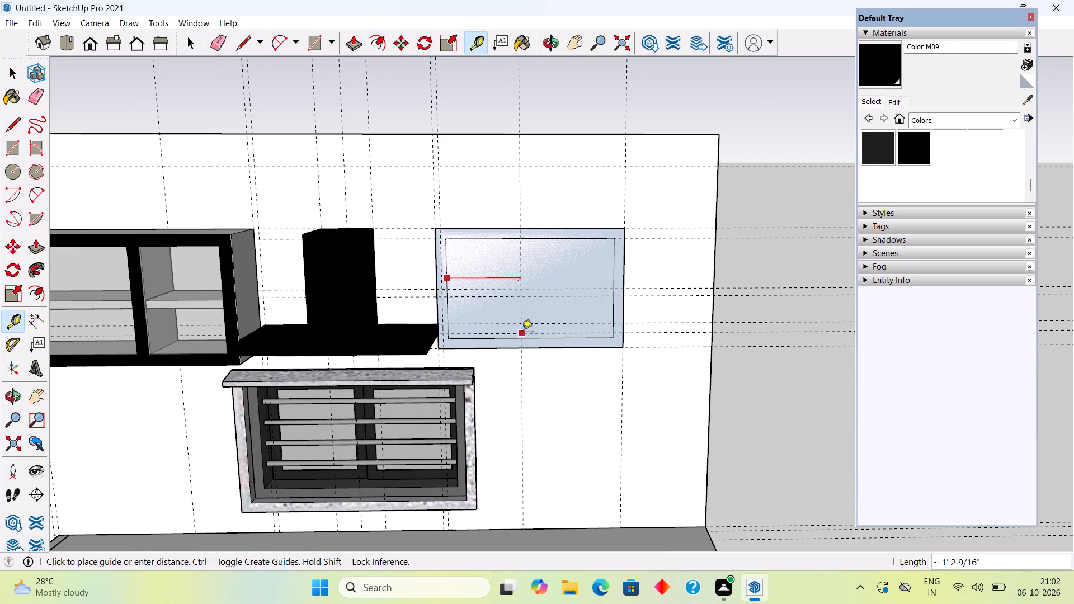
pyautogui.click(529, 341)
pyautogui.click(530, 281)
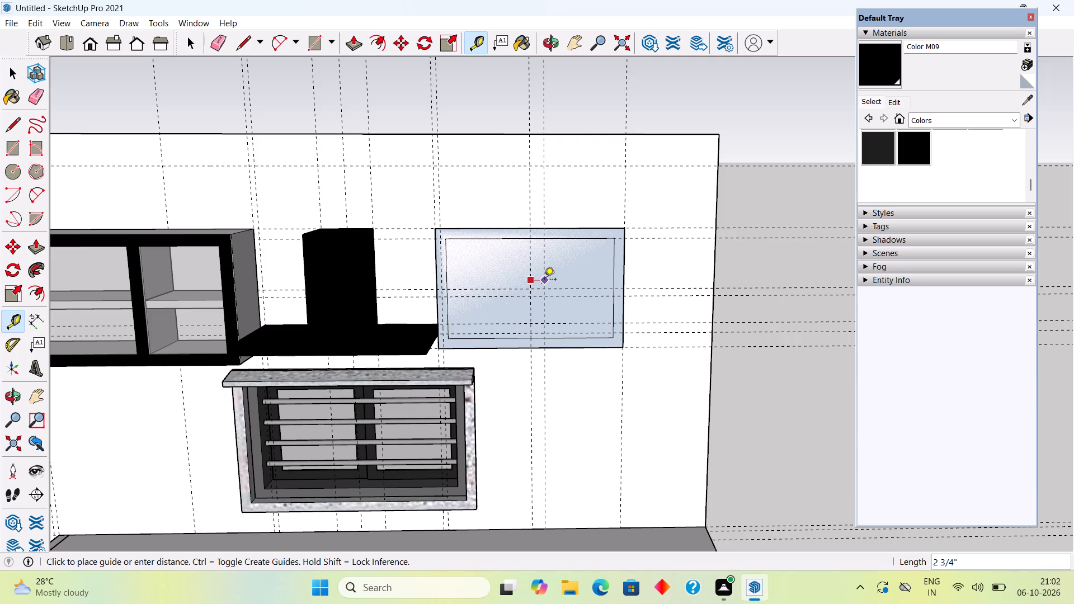
pyautogui.write('1"')
pyautogui.press('Return')
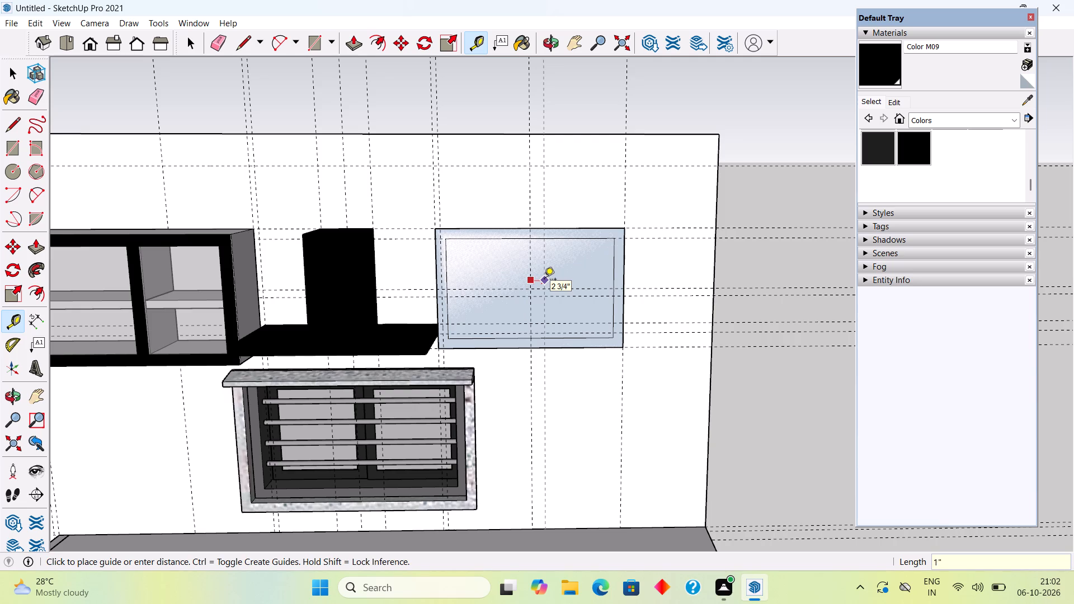
pyautogui.scroll(4, 544, 280)
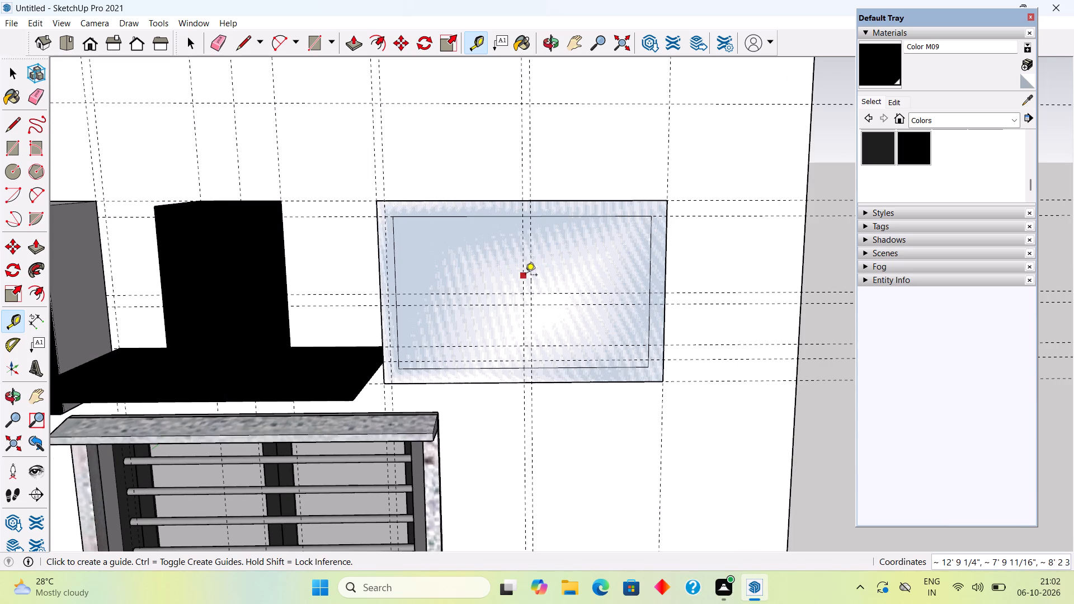
pyautogui.click(525, 276)
pyautogui.write('1"')
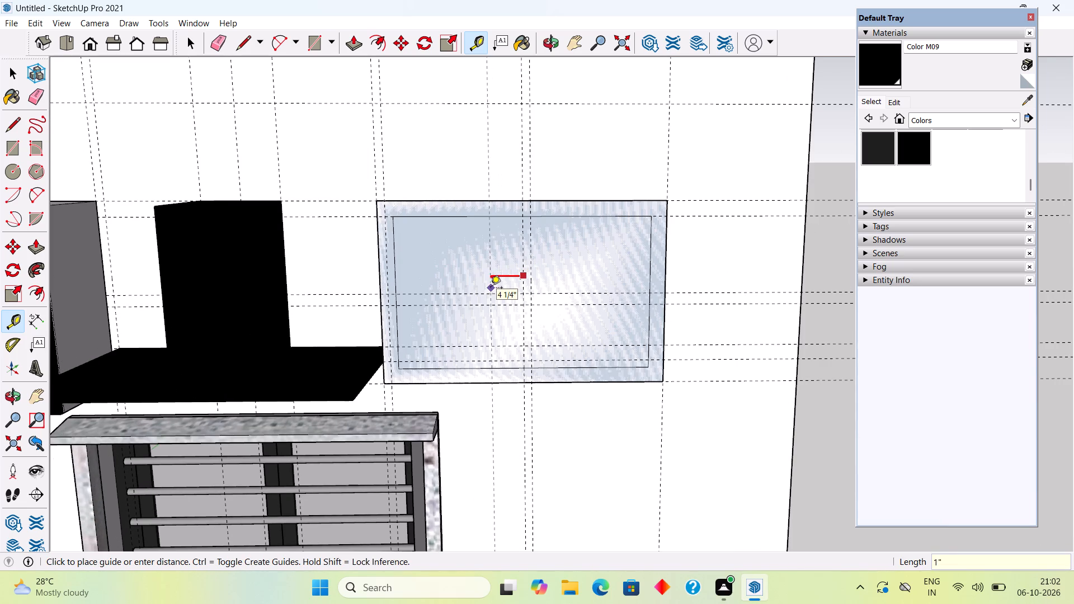
pyautogui.press('Return')
pyautogui.press('space')
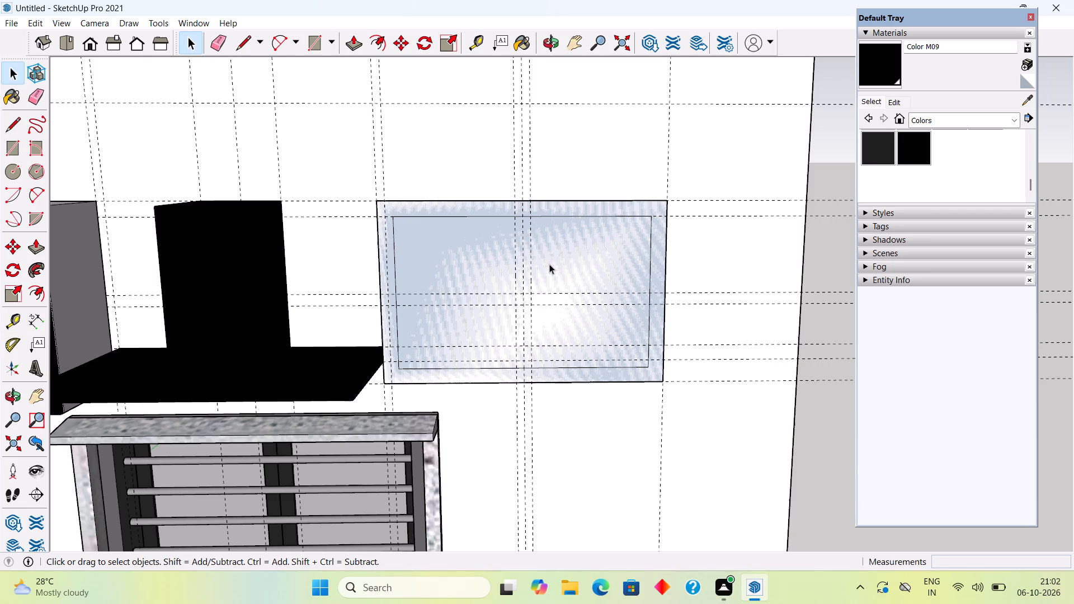
# Draw two vertical divider lines along the outer centre guides, spanning the inner rectangle from top to bottom.
pyautogui.press('l')
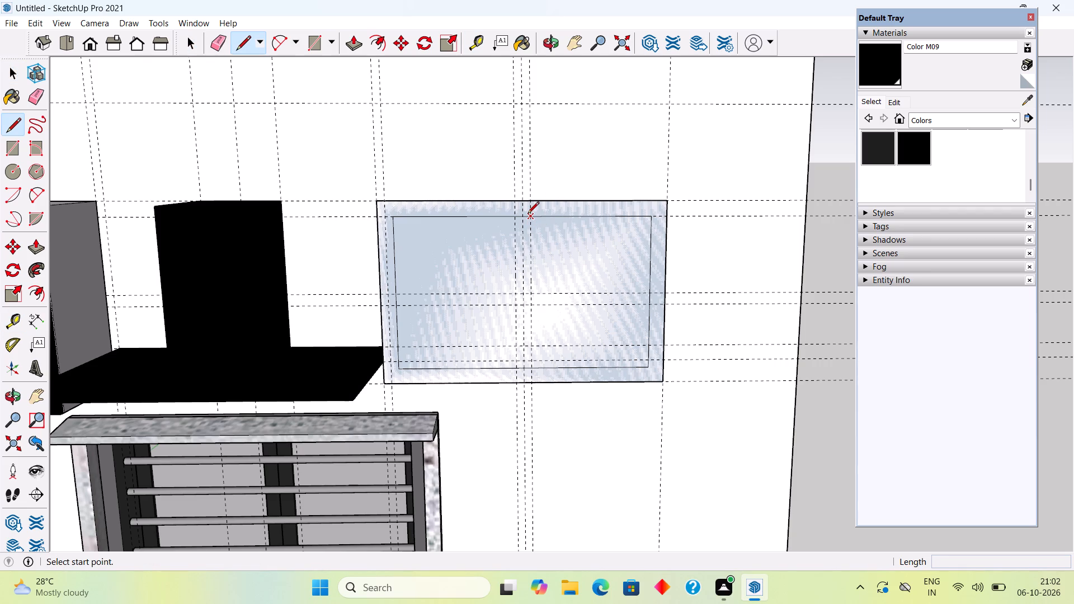
pyautogui.click(527, 214)
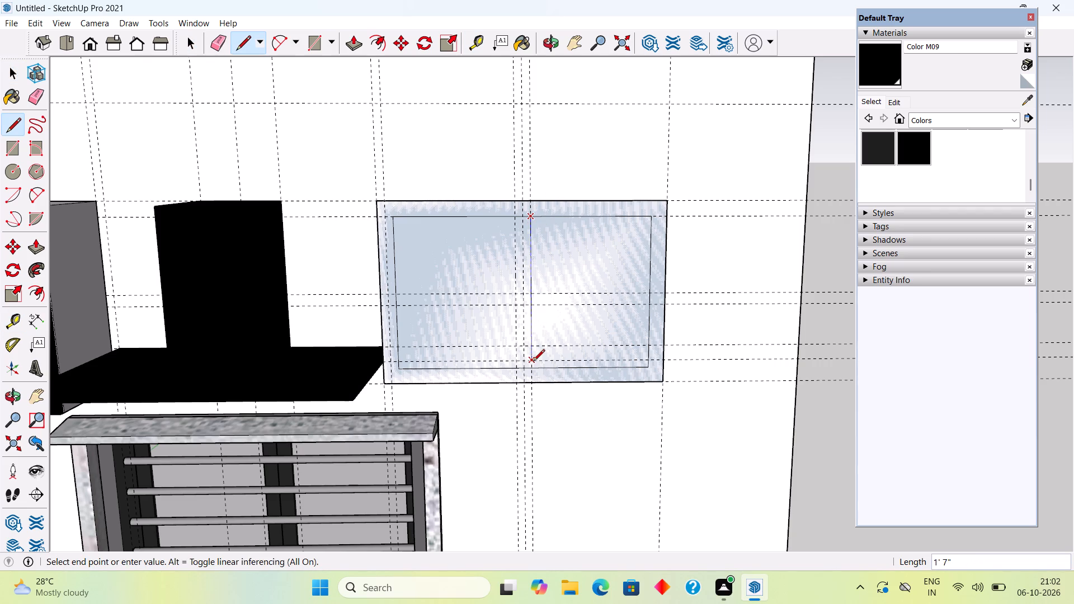
pyautogui.click(533, 367)
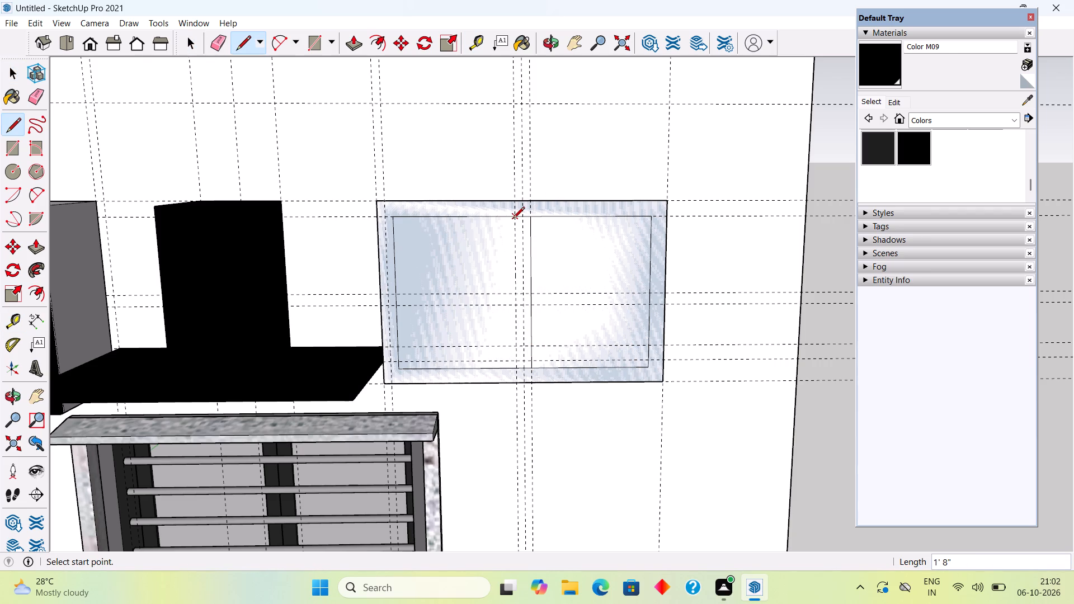
pyautogui.click(513, 219)
pyautogui.doubleClick(517, 368)
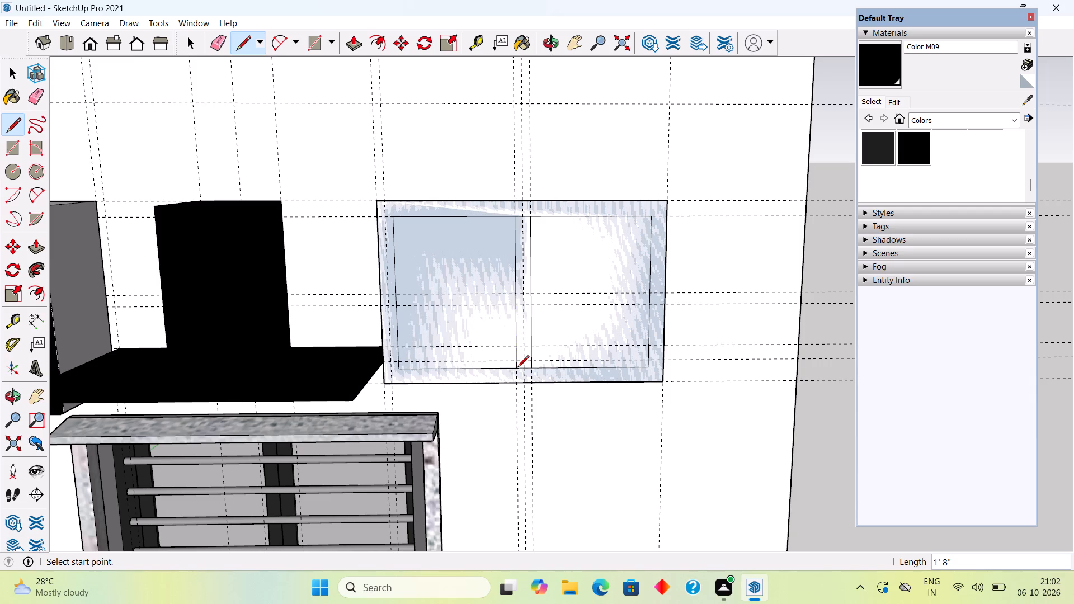
pyautogui.press('space')
# Erase the border face between the outer and inner rectangles.
pyautogui.rightClick(522, 377)
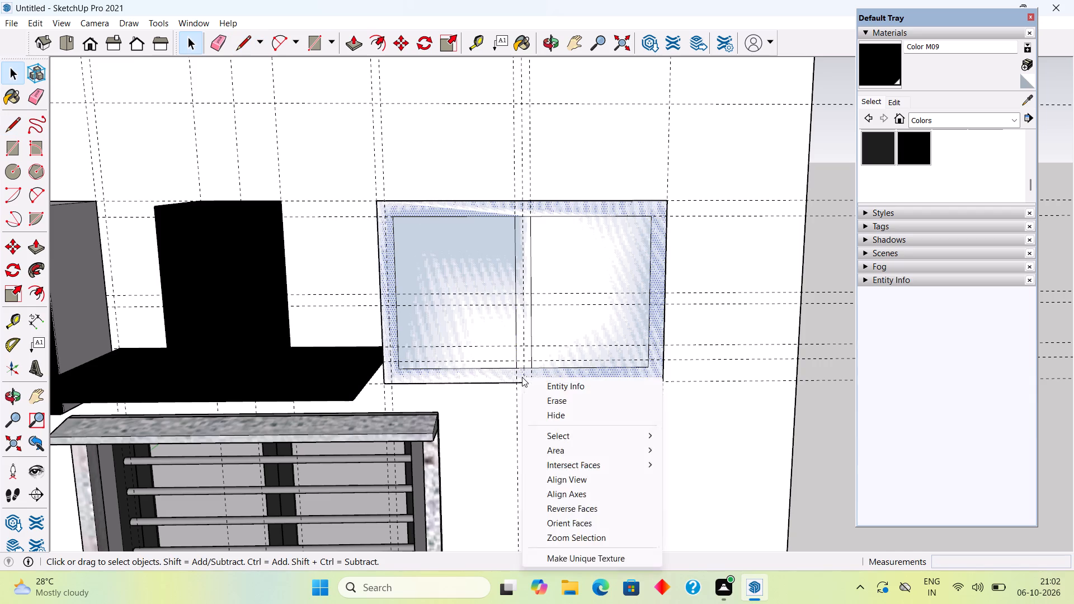
pyautogui.press('e')
# Erase the short top and bottom edge segments between the two divider lines.
pyautogui.press('e')
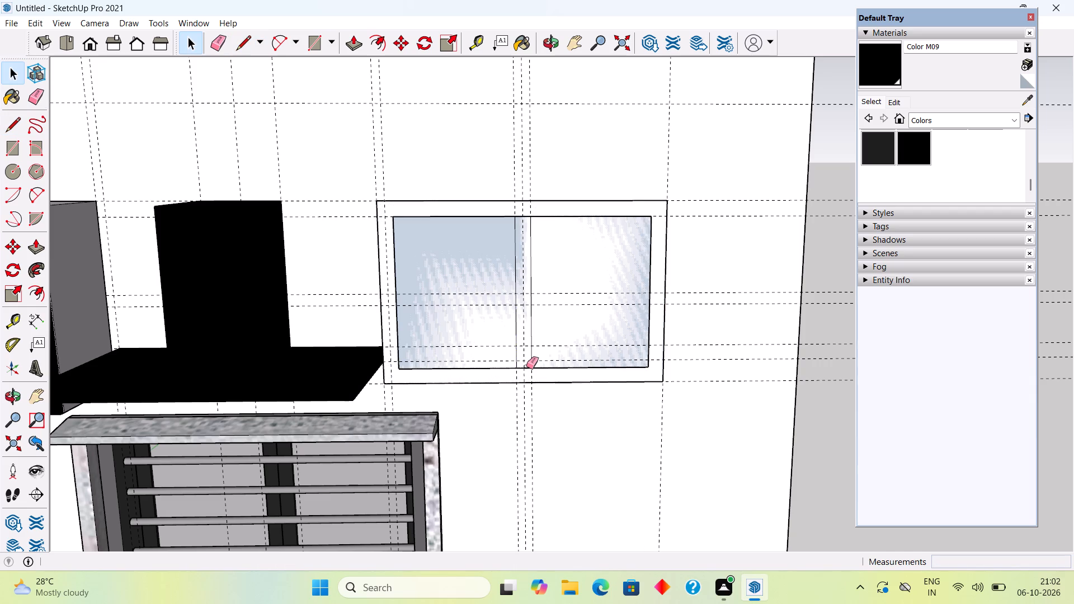
pyautogui.click(526, 368)
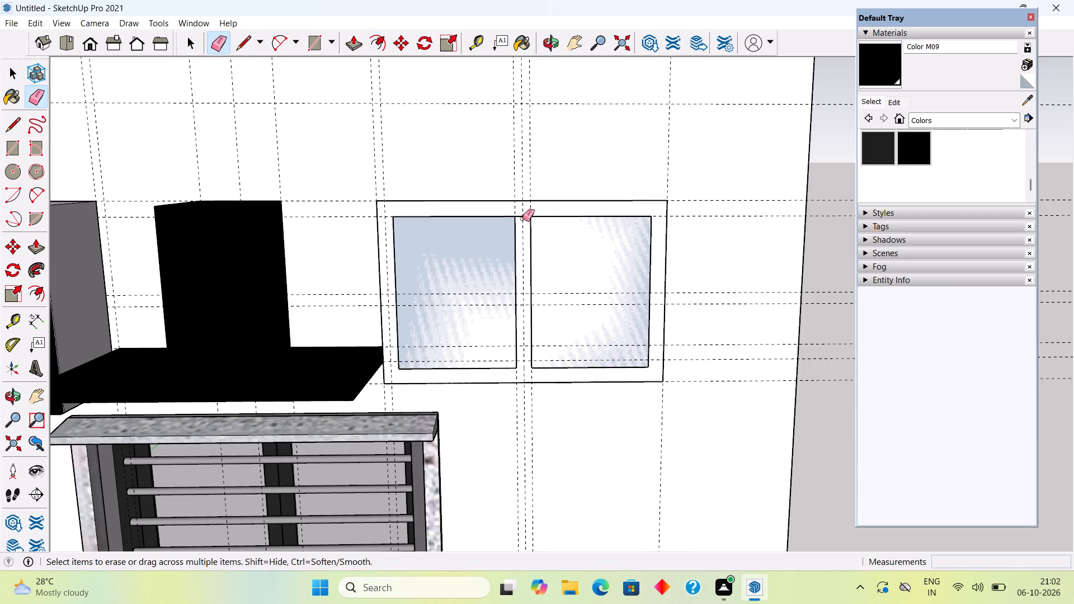
pyautogui.click(522, 219)
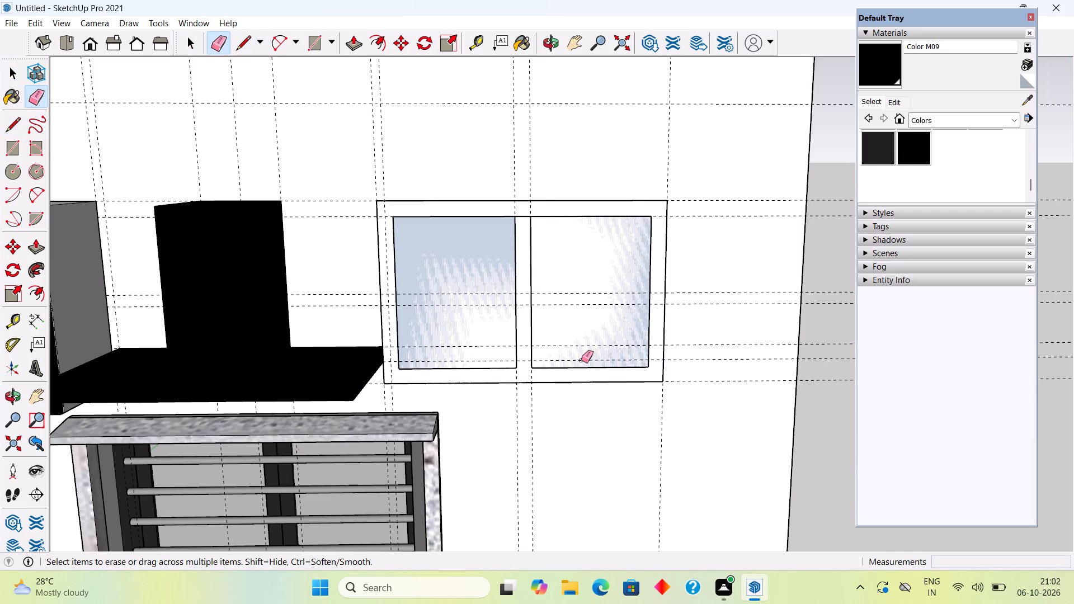
pyautogui.moveTo(604, 319); pyautogui.dragTo(643, 277, button='middle')
pyautogui.press('space')
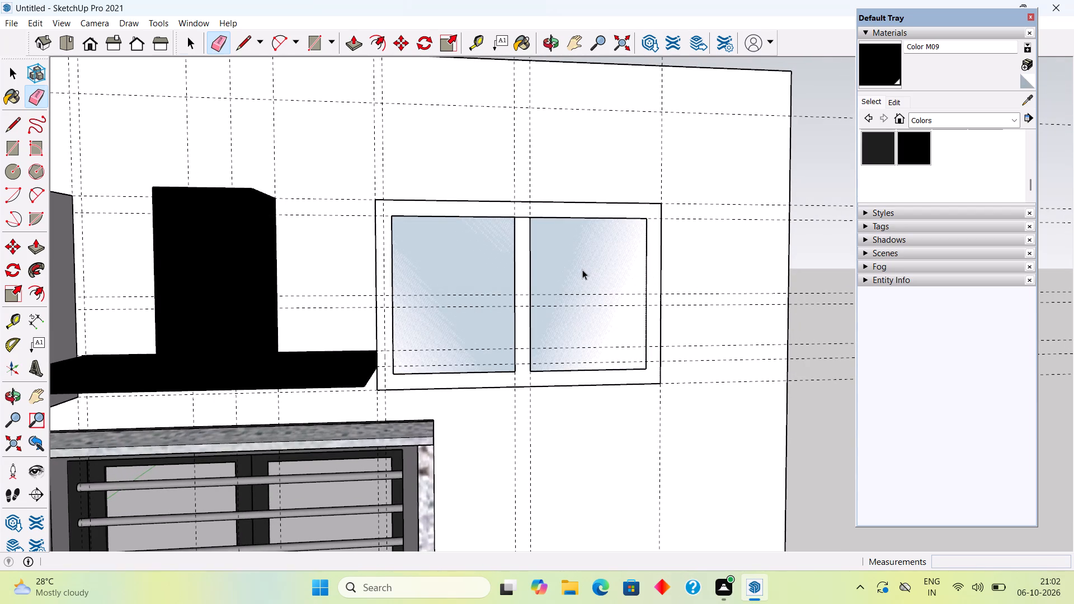
# Delete the faces filling the two openings on either side of the central divider.
pyautogui.click(582, 270)
pyautogui.press('Delete')
pyautogui.click(467, 303)
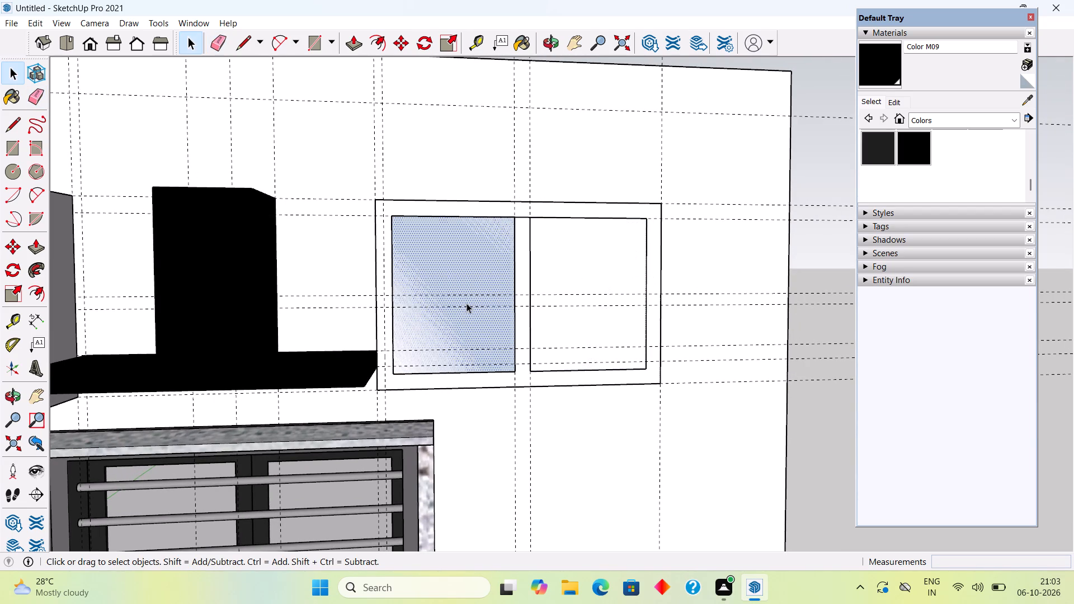
pyautogui.press('Delete')
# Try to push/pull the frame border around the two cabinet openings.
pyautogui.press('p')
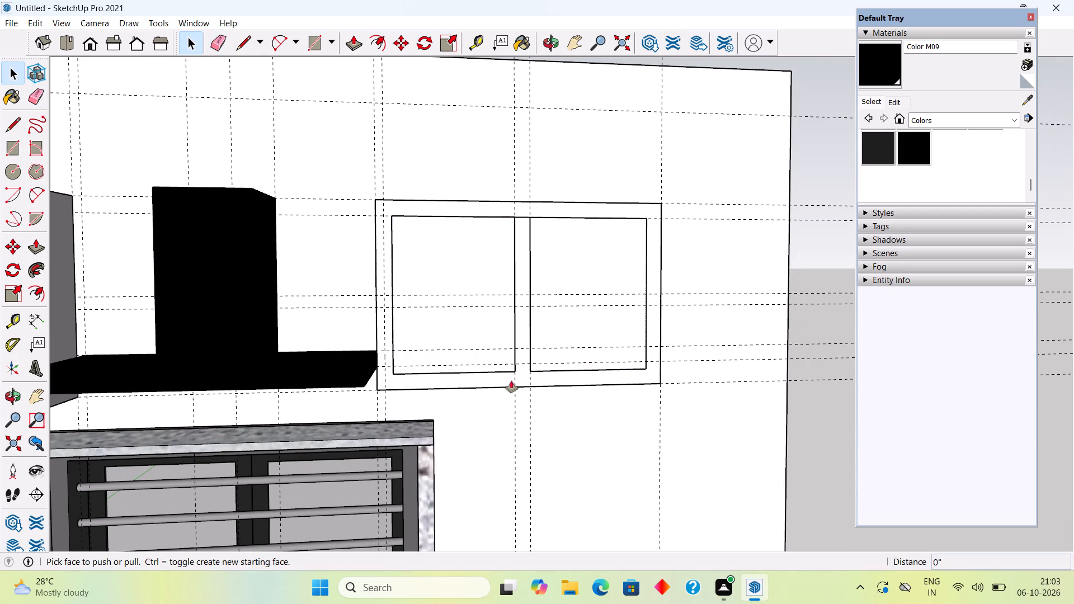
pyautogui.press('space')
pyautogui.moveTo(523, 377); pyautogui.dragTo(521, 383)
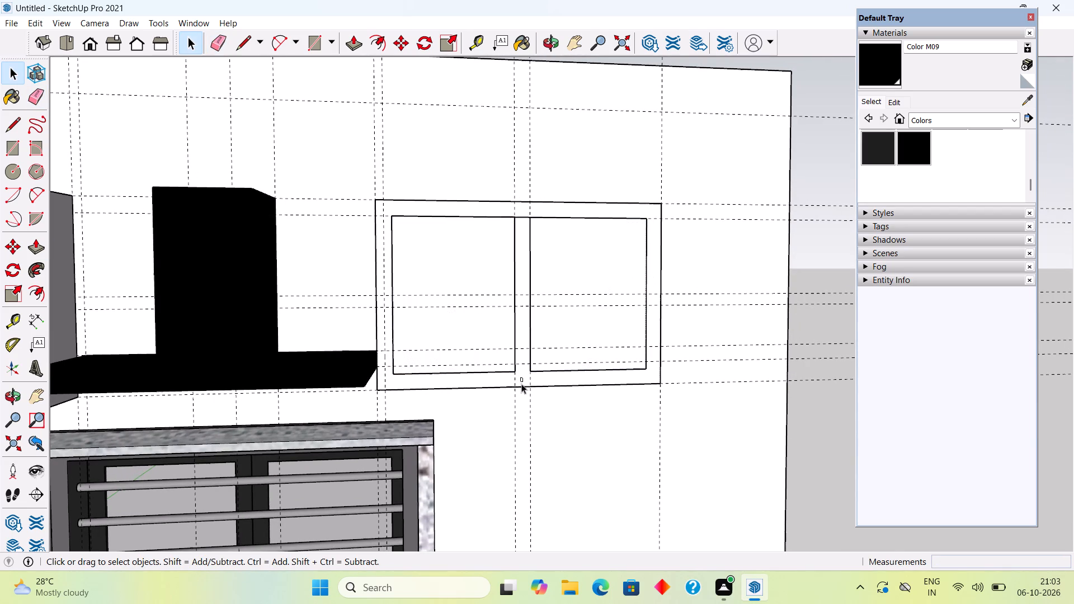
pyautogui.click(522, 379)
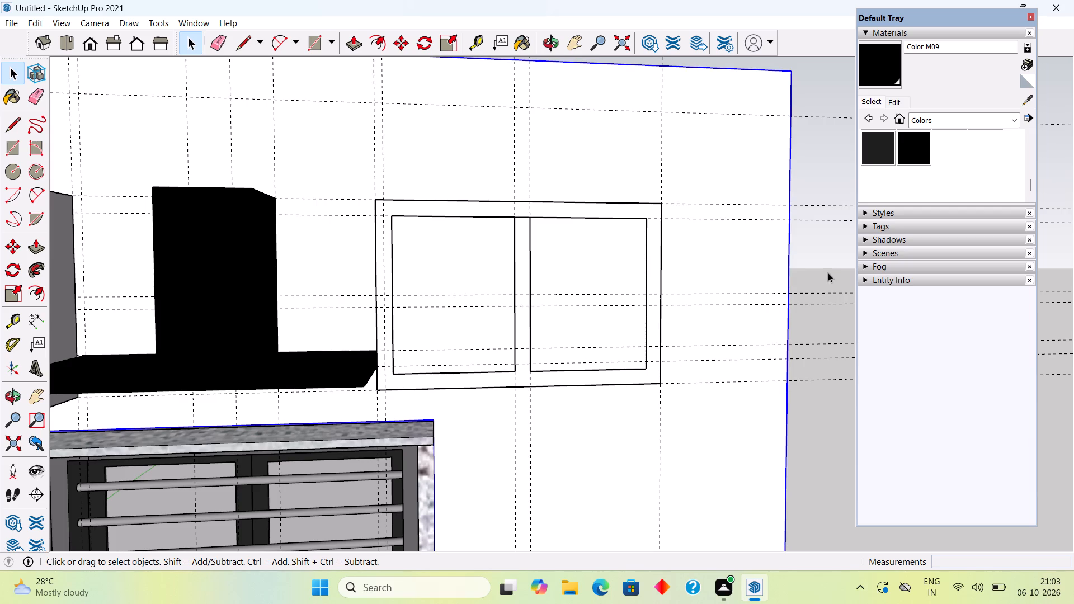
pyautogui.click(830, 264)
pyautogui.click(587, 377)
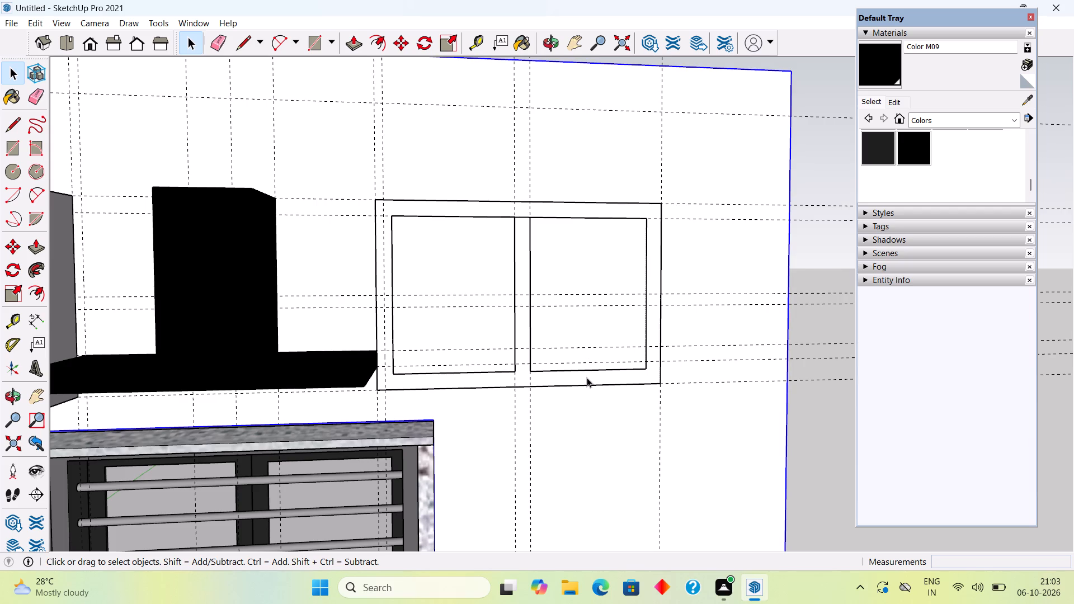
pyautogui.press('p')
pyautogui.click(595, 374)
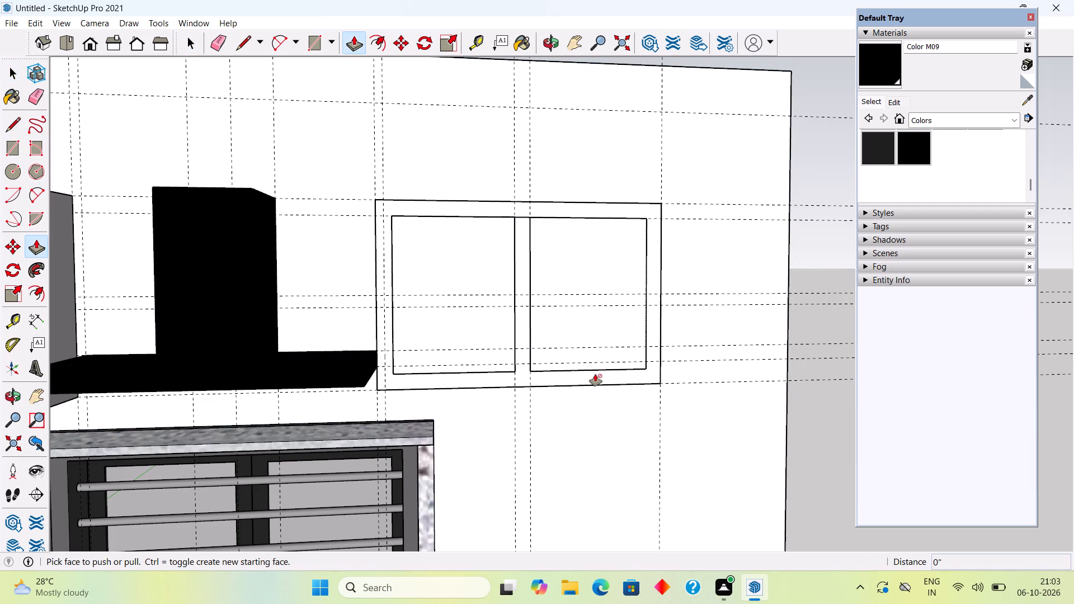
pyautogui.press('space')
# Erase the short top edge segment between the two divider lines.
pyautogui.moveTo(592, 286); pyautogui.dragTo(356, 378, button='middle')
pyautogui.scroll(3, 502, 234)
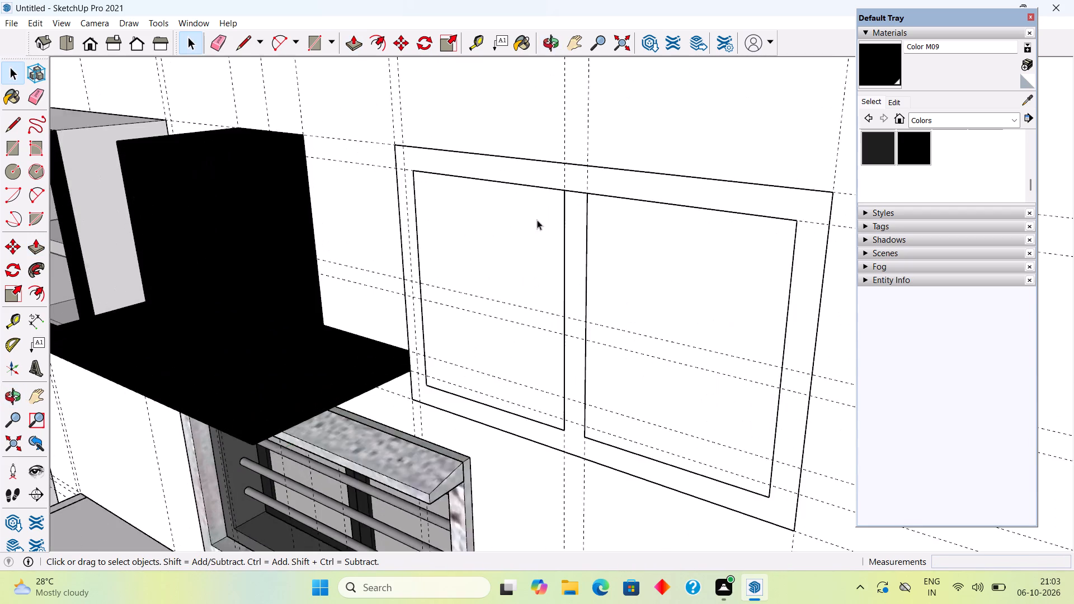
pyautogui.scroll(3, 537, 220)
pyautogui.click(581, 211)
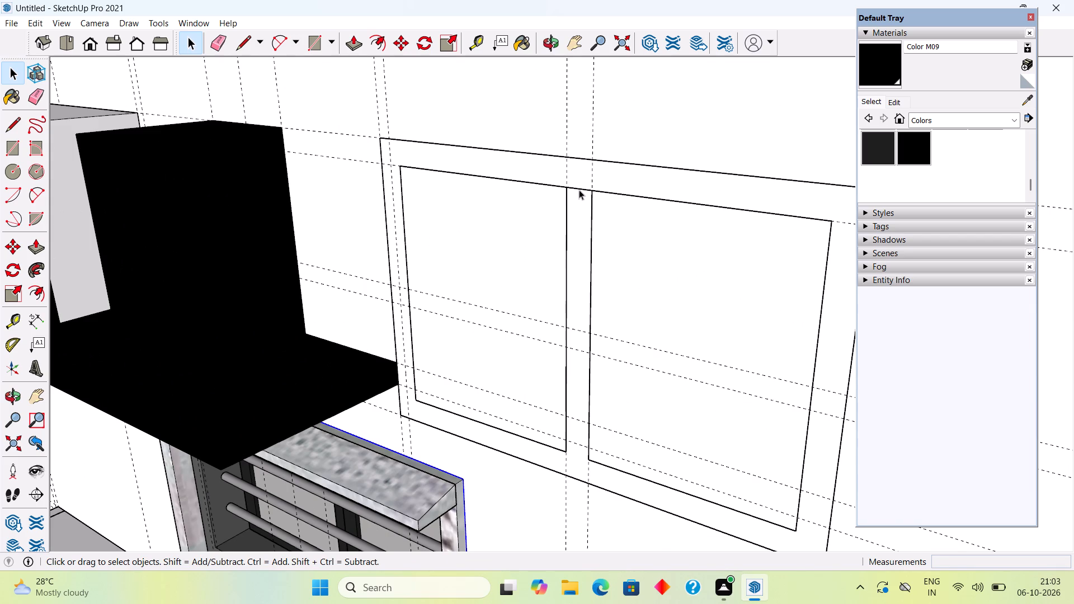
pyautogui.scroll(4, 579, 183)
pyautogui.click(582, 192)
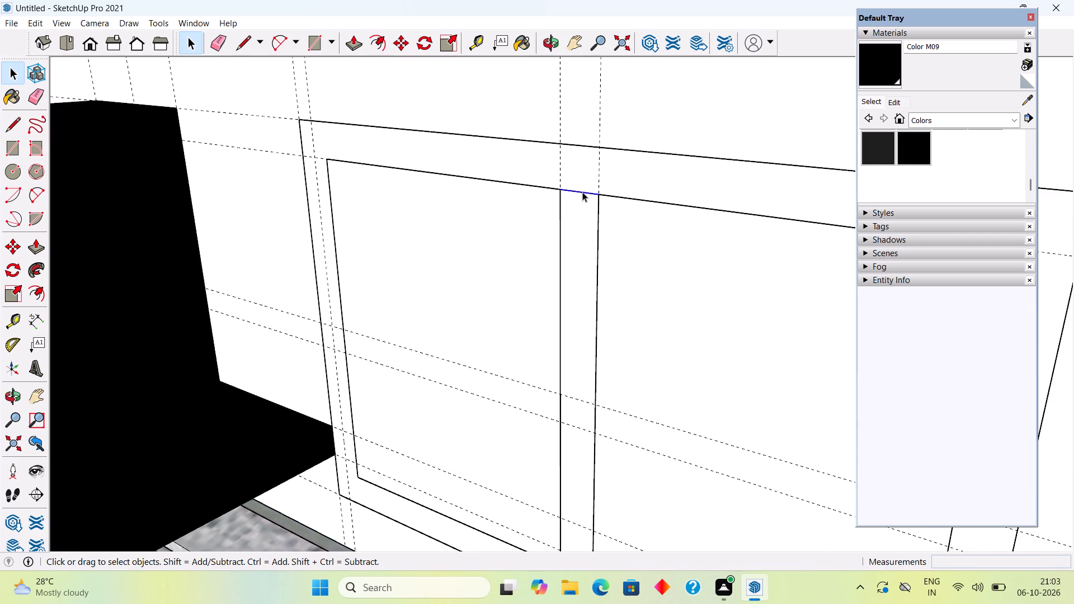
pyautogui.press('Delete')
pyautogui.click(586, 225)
# Undo the last edge-segment deletion and the deletion of the faces in the two cabinet openings.
pyautogui.scroll(-15, 586, 225)
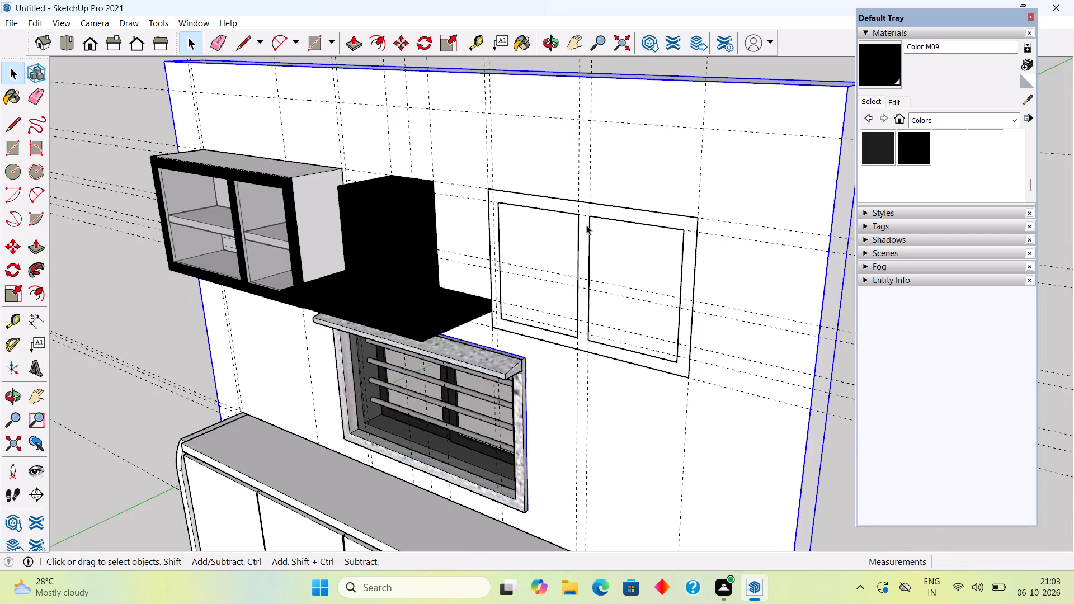
pyautogui.scroll(-3, 586, 225)
pyautogui.click(673, 107)
pyautogui.moveTo(675, 122); pyautogui.dragTo(217, 257, button='middle')
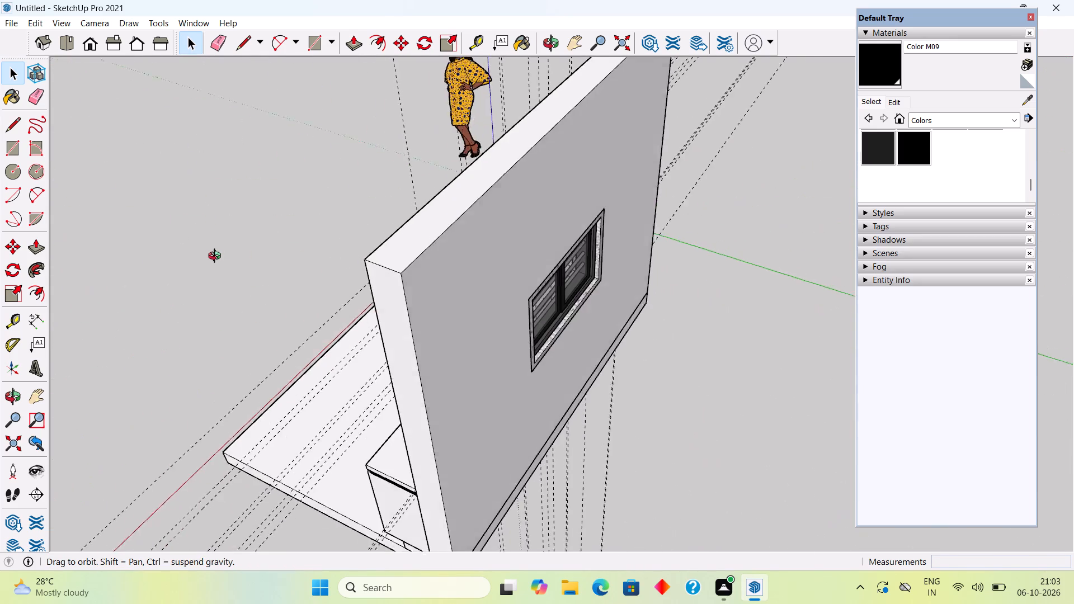
pyautogui.moveTo(217, 257); pyautogui.dragTo(687, 208, button='middle')
pyautogui.scroll(12, 619, 303)
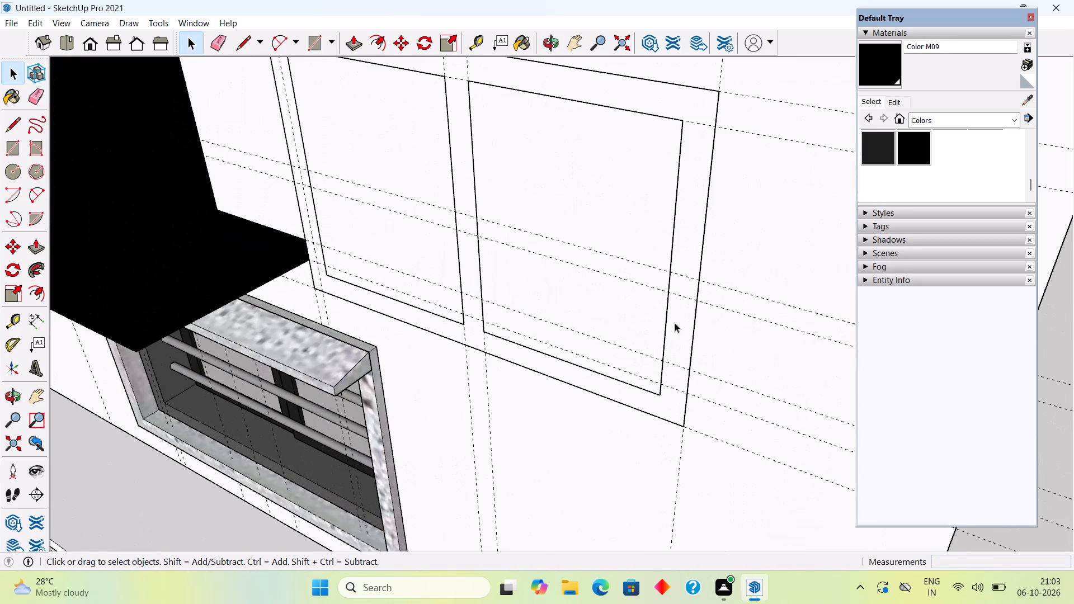
pyautogui.click(682, 336)
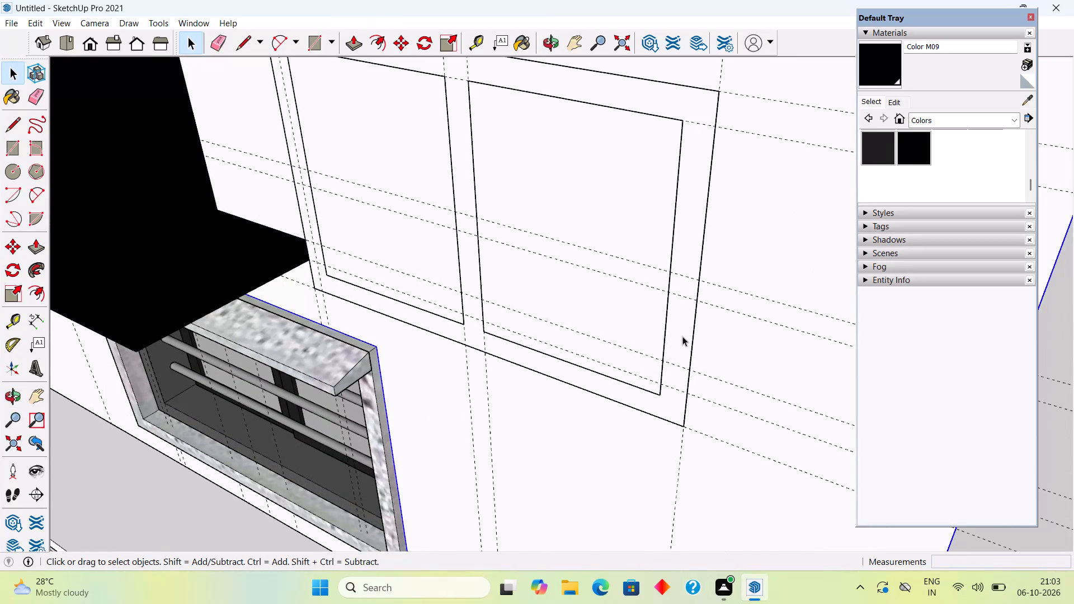
pyautogui.hotkey('ctrl', 'z')
pyautogui.hotkey('ctrl', 'z')
pyautogui.hotkey('ctrl', 'z')
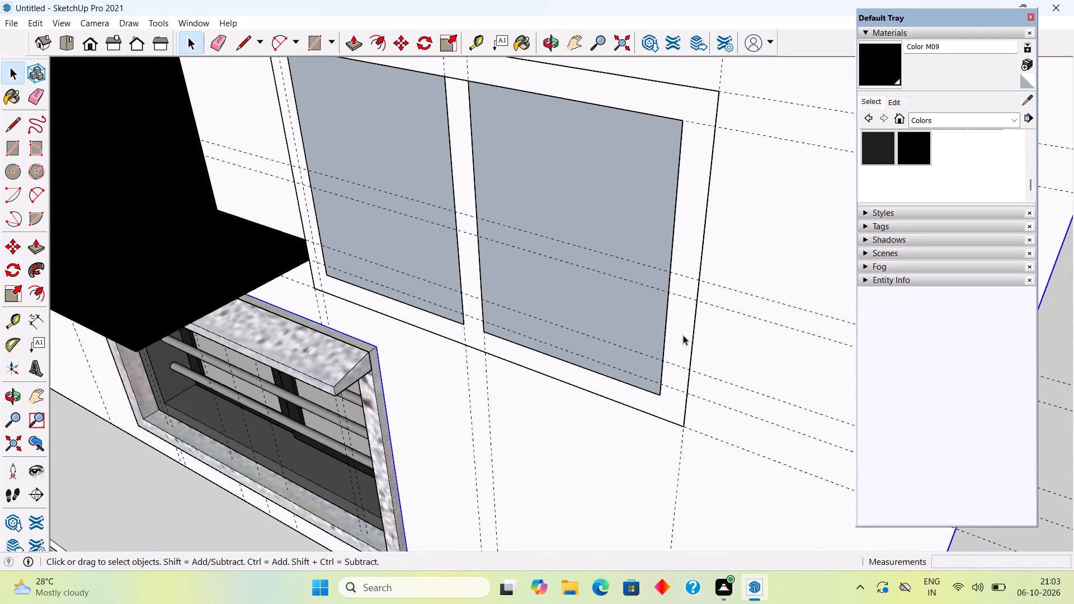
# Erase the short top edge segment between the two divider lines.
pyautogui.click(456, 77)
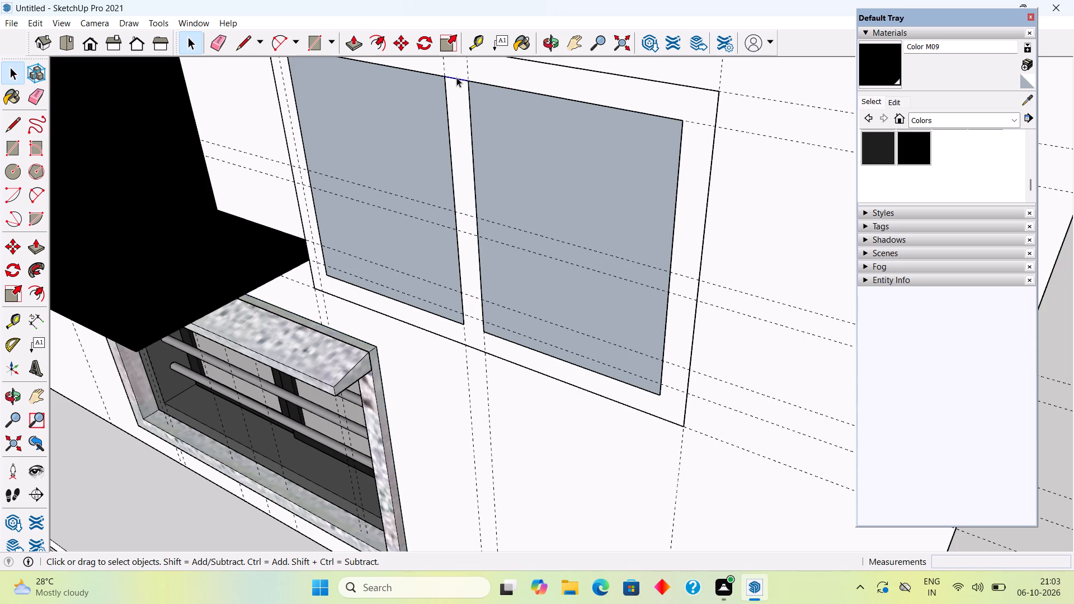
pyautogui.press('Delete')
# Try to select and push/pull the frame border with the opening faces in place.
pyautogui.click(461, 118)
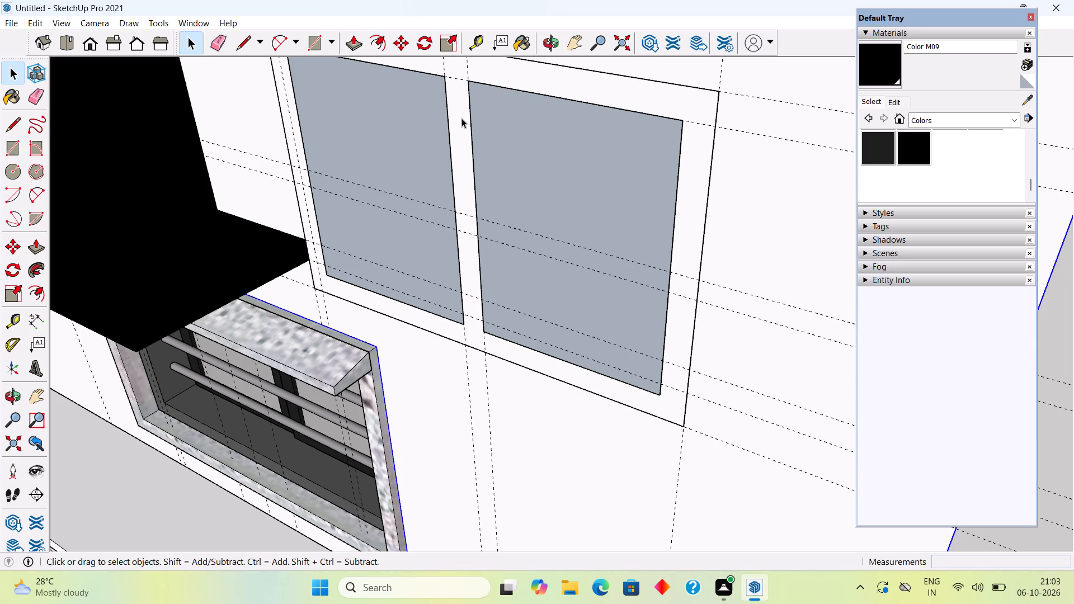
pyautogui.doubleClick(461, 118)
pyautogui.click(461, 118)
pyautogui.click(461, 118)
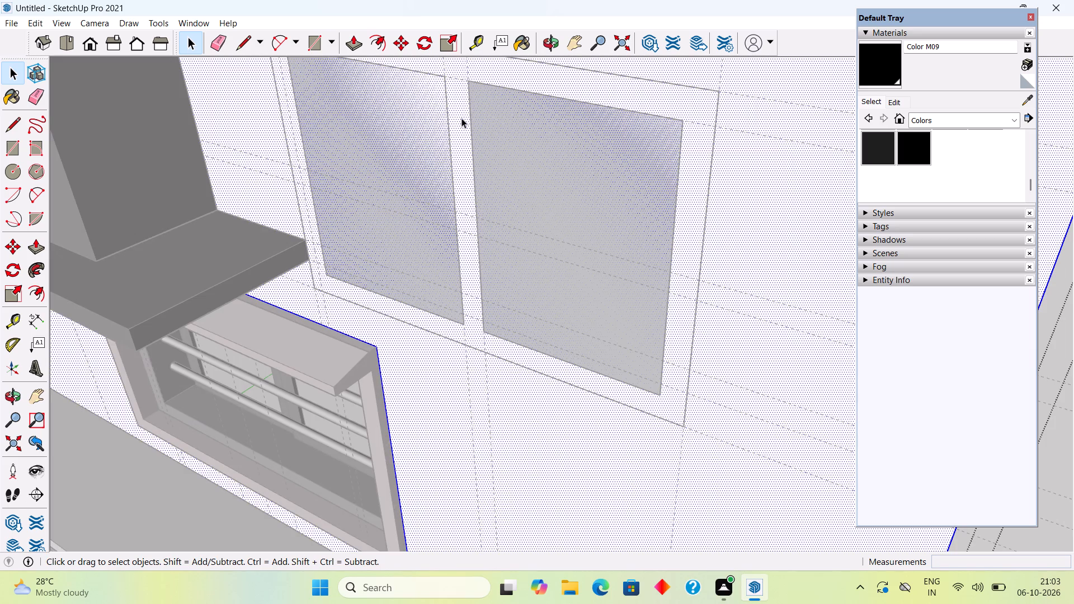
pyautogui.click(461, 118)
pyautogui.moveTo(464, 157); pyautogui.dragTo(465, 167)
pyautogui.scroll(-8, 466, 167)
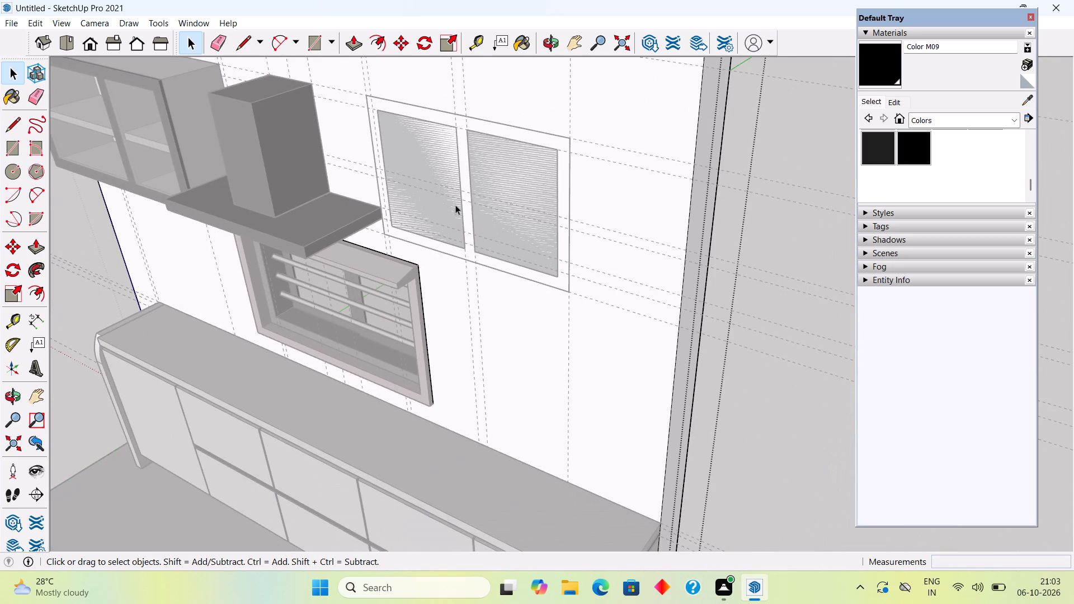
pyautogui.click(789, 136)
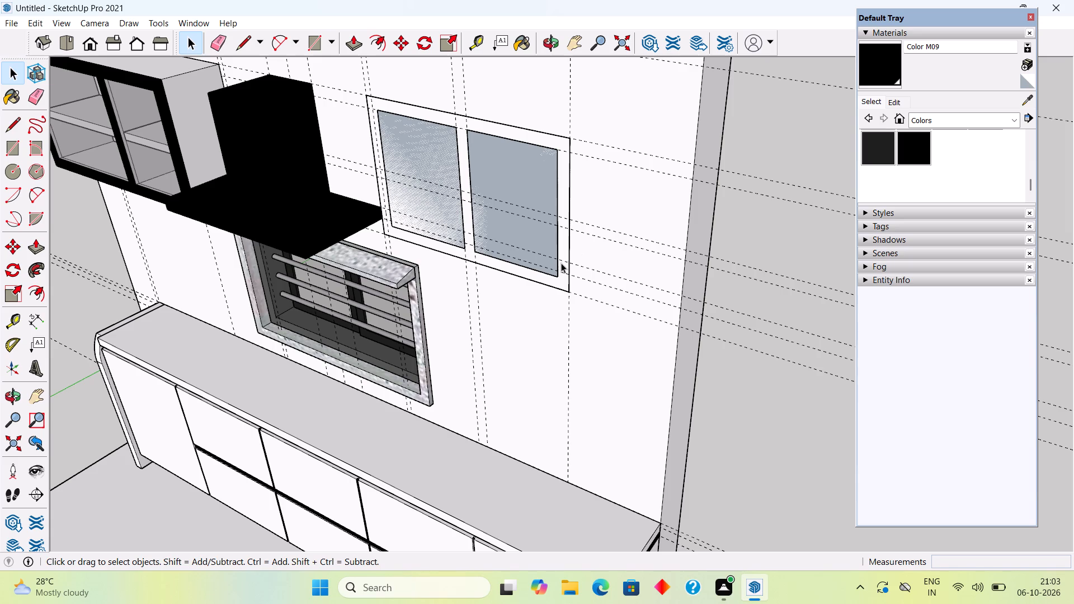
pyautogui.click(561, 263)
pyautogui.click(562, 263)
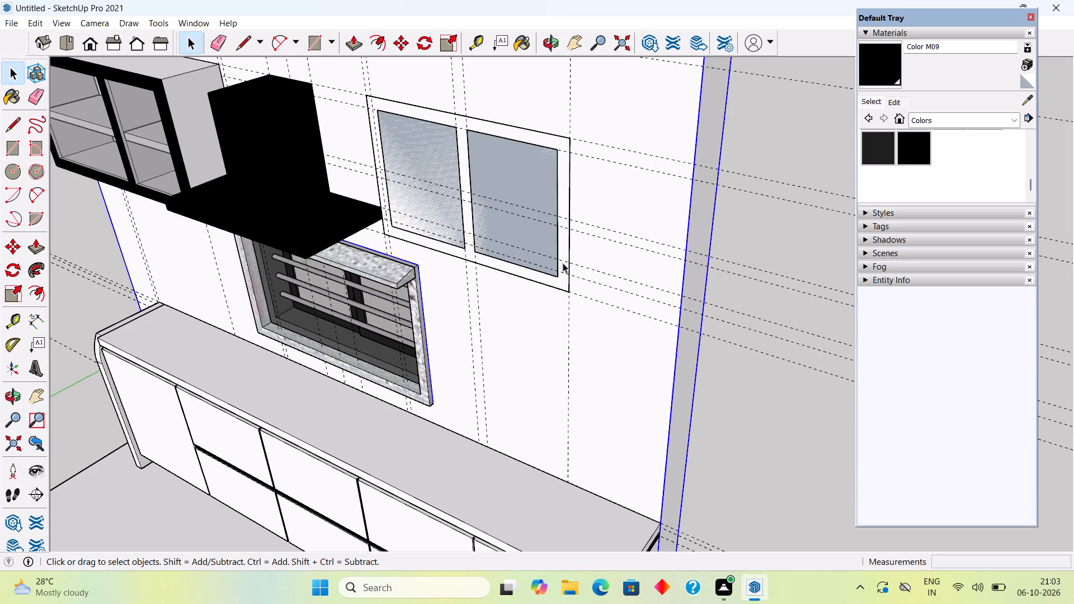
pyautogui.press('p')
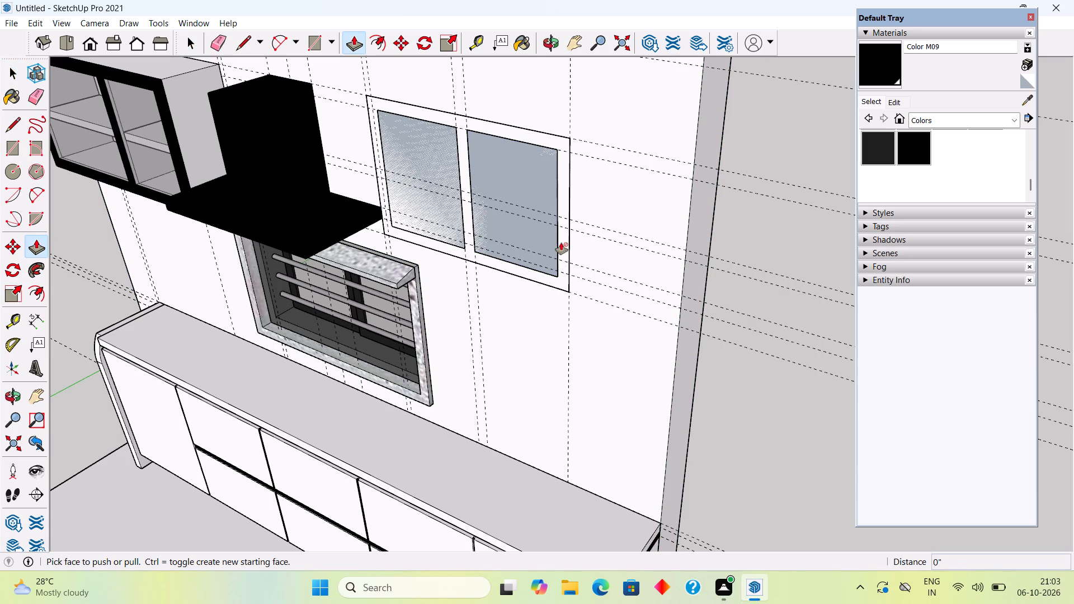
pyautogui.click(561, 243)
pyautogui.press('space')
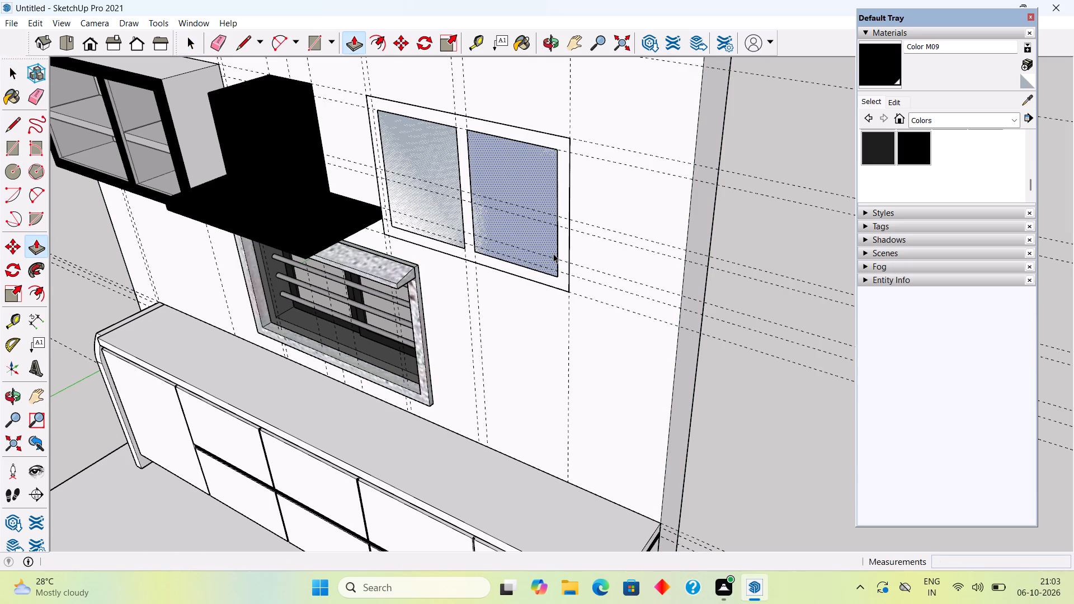
# Undo the edge-segment deletions and the erasing of the border face between the outer and inner rectangles.
pyautogui.hotkey('ctrl', 'z')
pyautogui.hotkey('ctrl', 'z')
pyautogui.hotkey('ctrl', 'z')
pyautogui.hotkey('ctrl', 'z')
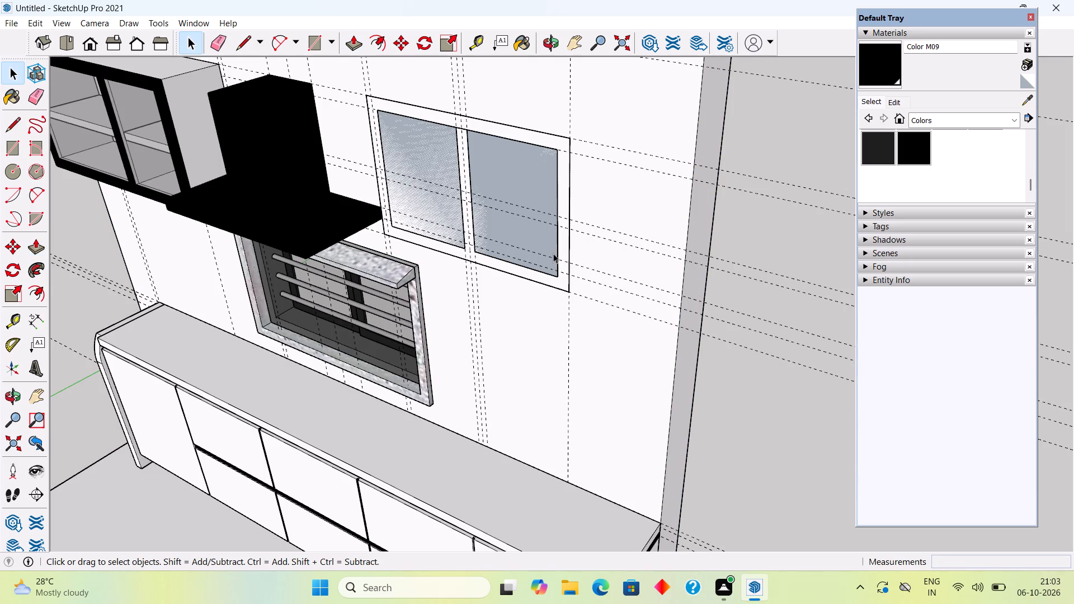
pyautogui.hotkey('ctrl', 'z')
pyautogui.hotkey('ctrl', 'z')
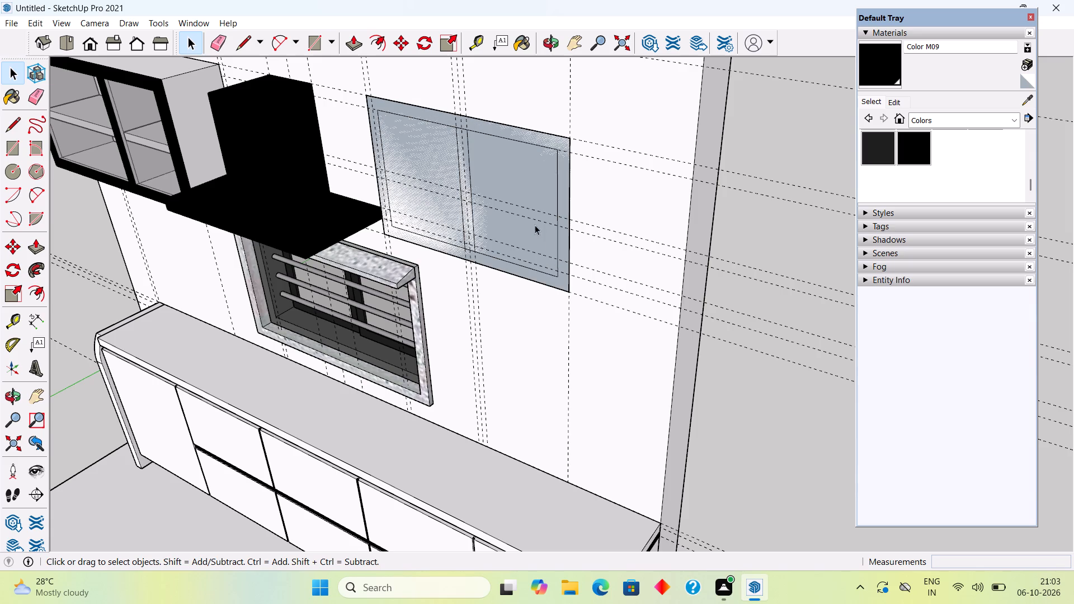
# Erase the short bottom and top edge segments between the two divider lines.
pyautogui.moveTo(456, 180); pyautogui.dragTo(600, 181, button='middle')
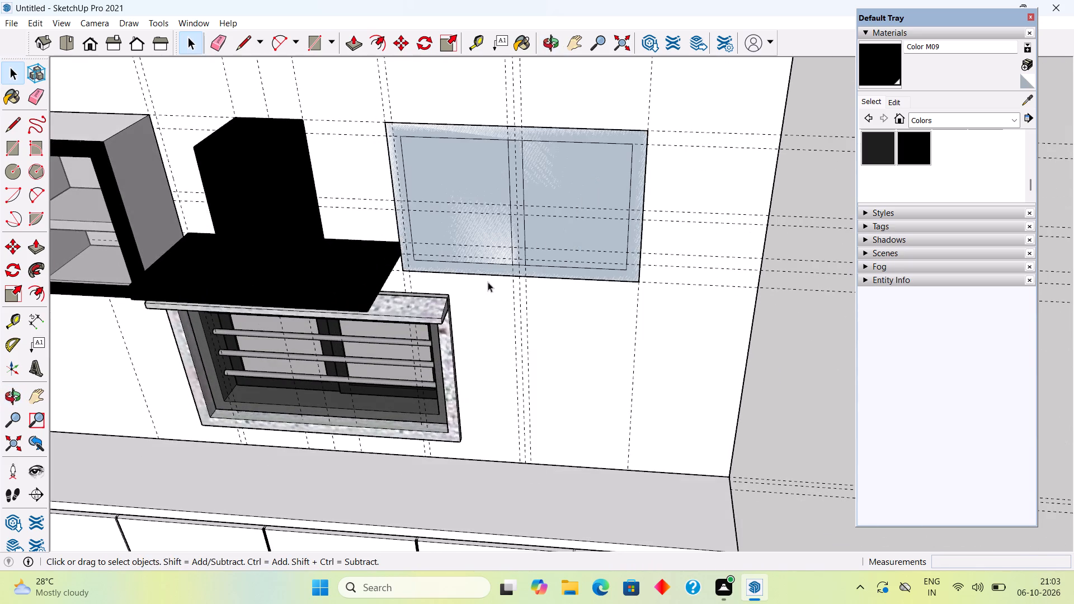
pyautogui.scroll(5, 488, 282)
pyautogui.click(546, 253)
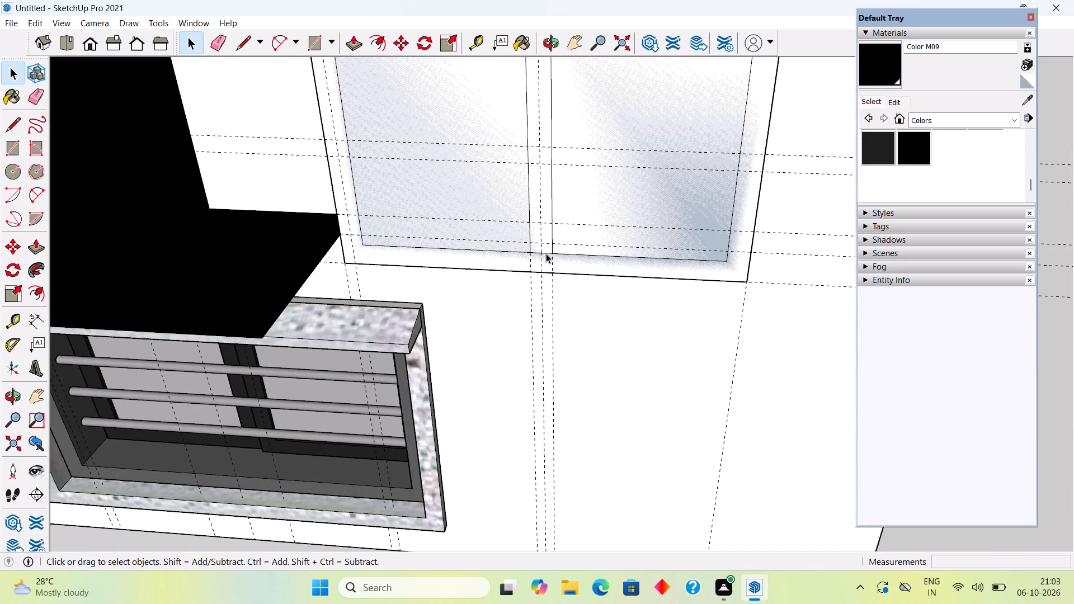
pyautogui.press('Delete')
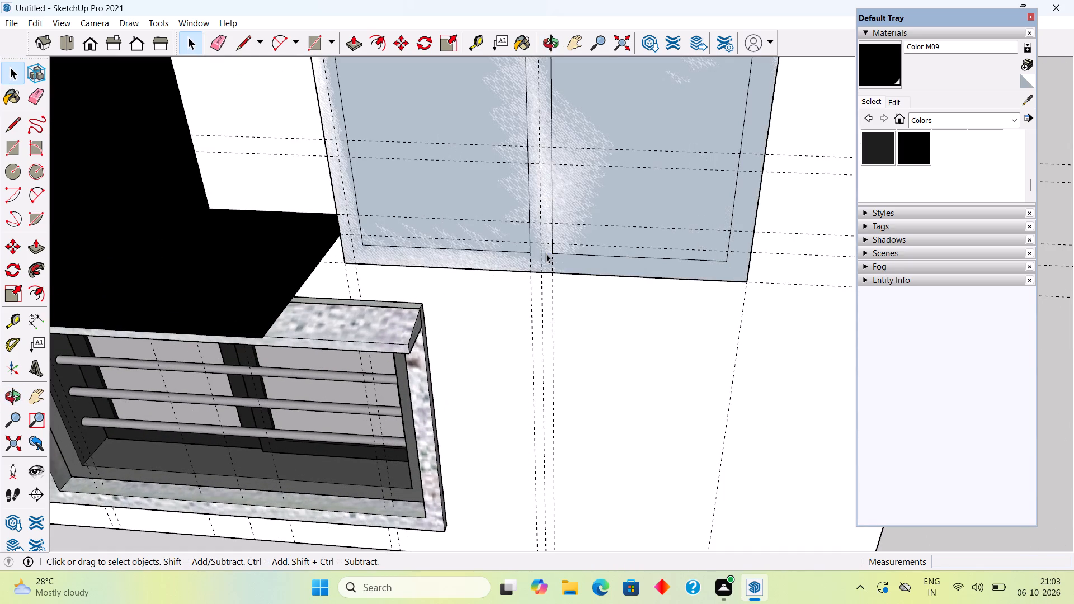
pyautogui.scroll(-8, 545, 249)
pyautogui.scroll(5, 536, 141)
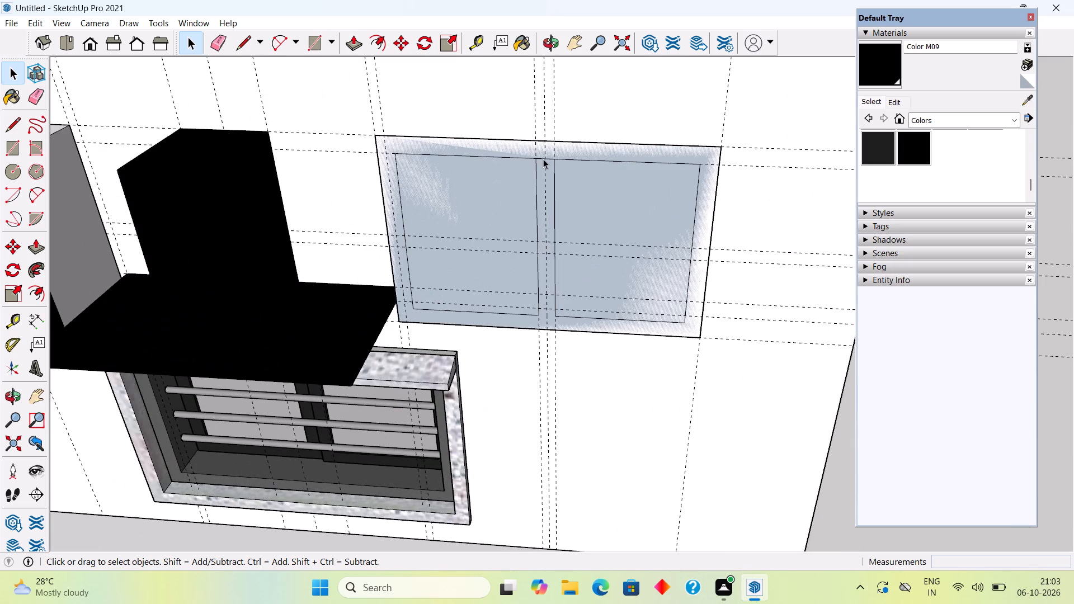
pyautogui.click(543, 159)
pyautogui.press('Delete')
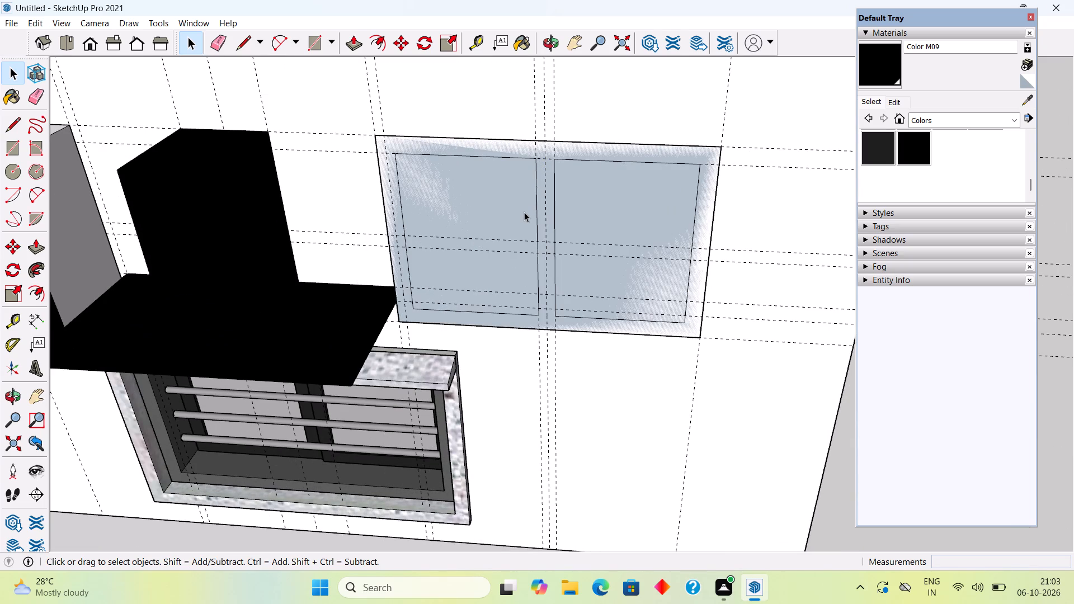
# Delete the faces filling the two openings on either side of the central divider, keeping the frame face.
pyautogui.click(523, 213)
pyautogui.press('Delete')
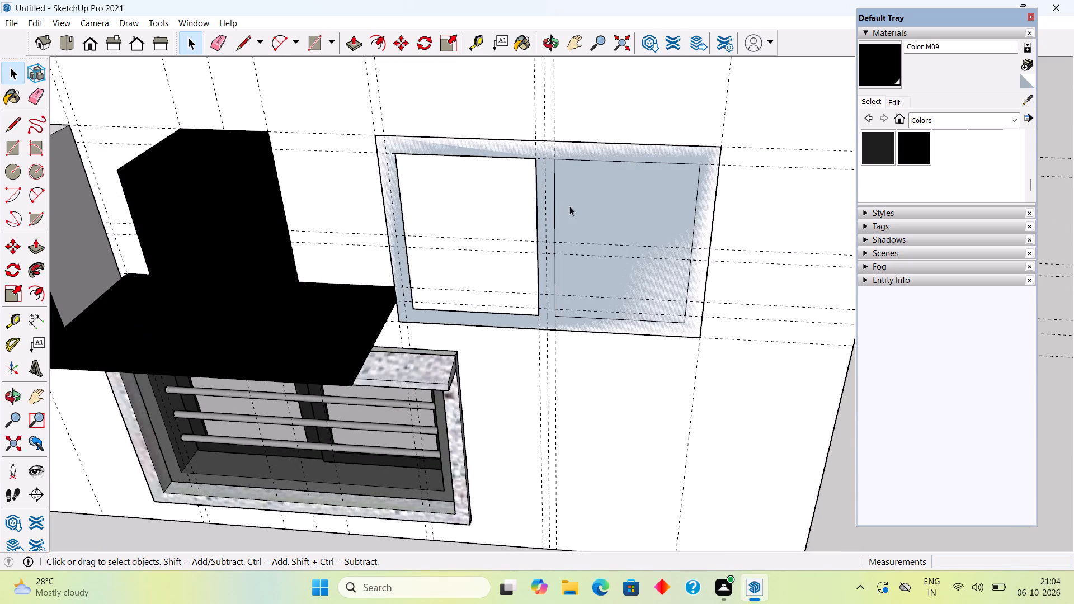
pyautogui.click(569, 206)
pyautogui.press('Delete')
# Push/pull the divided frame face out from the wall about 11 1/4", referencing the front of the existing black-framed cabinet.
pyautogui.press('p')
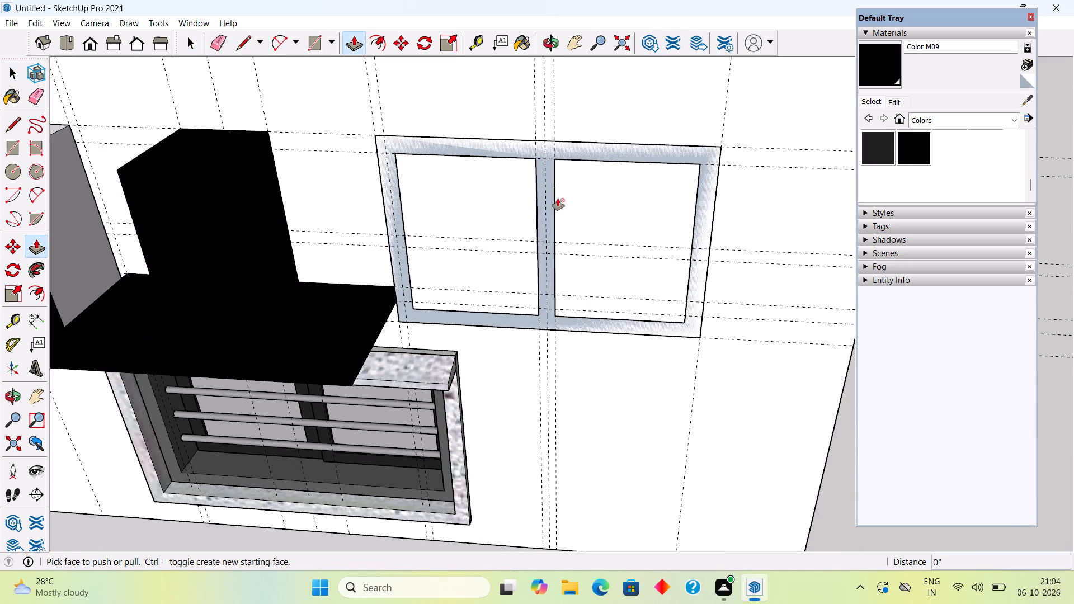
pyautogui.click(549, 207)
pyautogui.scroll(-5, 549, 207)
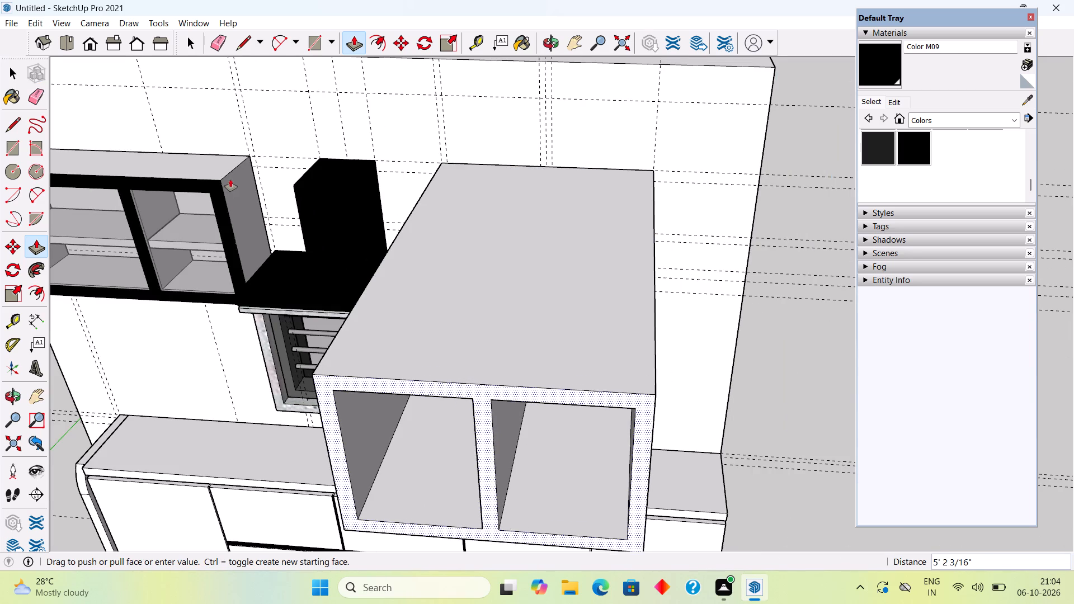
pyautogui.click(224, 182)
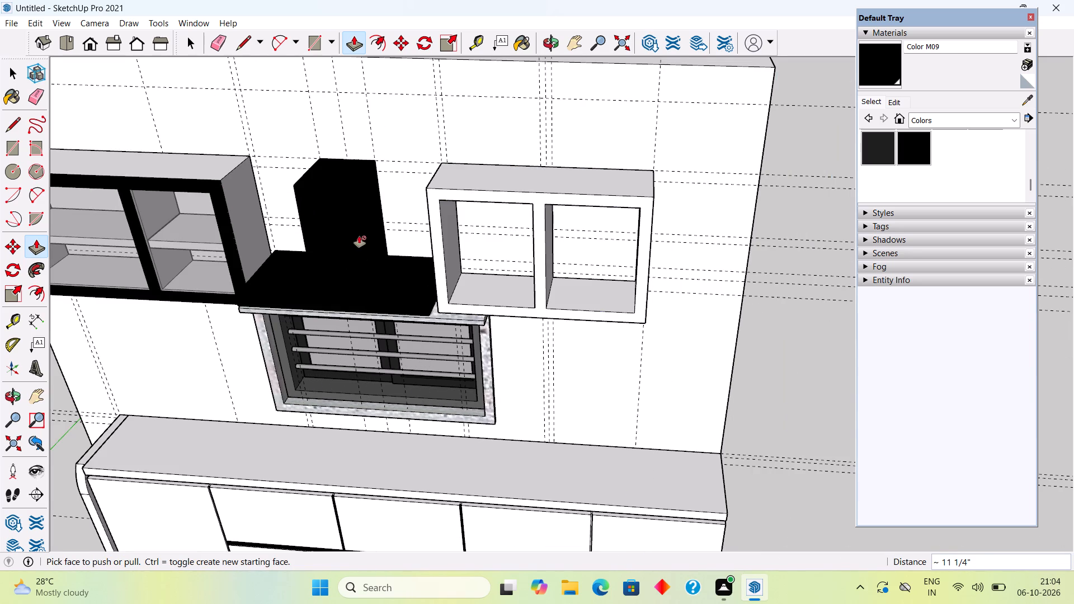
# Extend the new cabinet's front frame face by about another 11/16", referencing the existing cabinet's front.
pyautogui.click(438, 230)
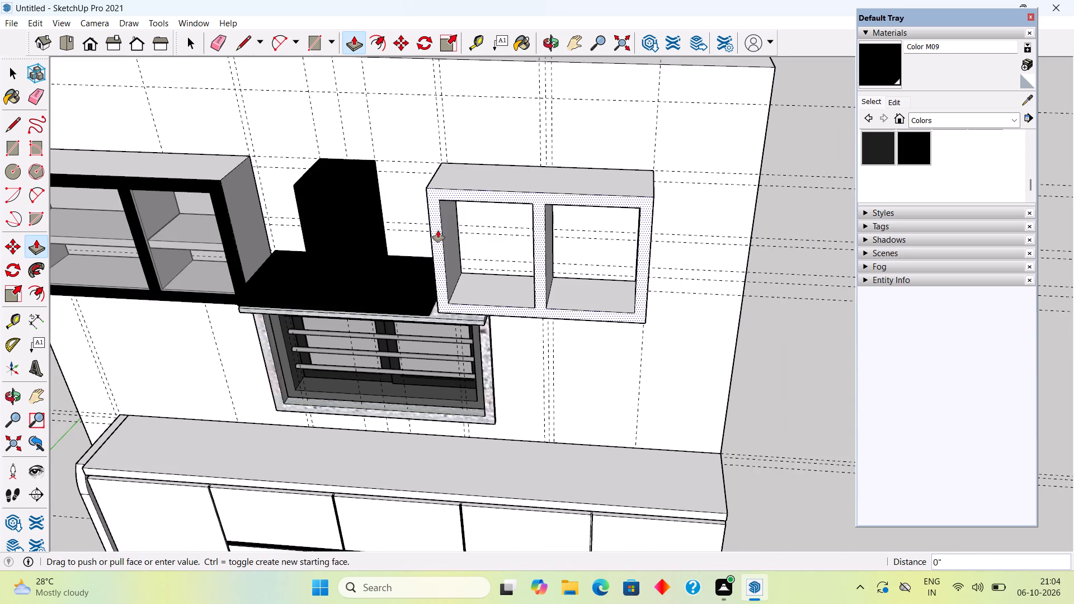
pyautogui.click(438, 230)
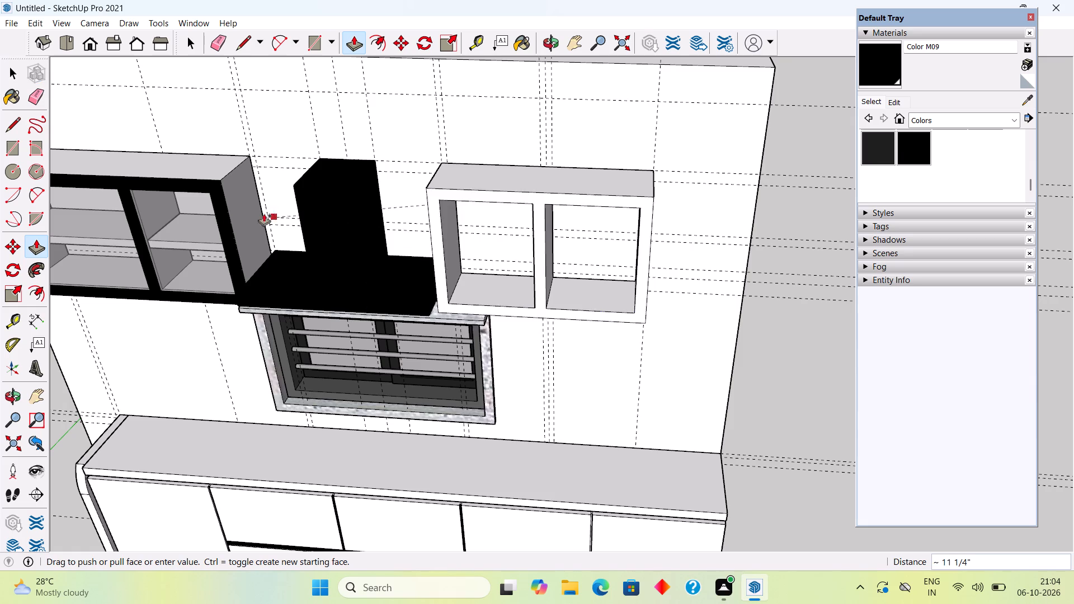
pyautogui.click(222, 219)
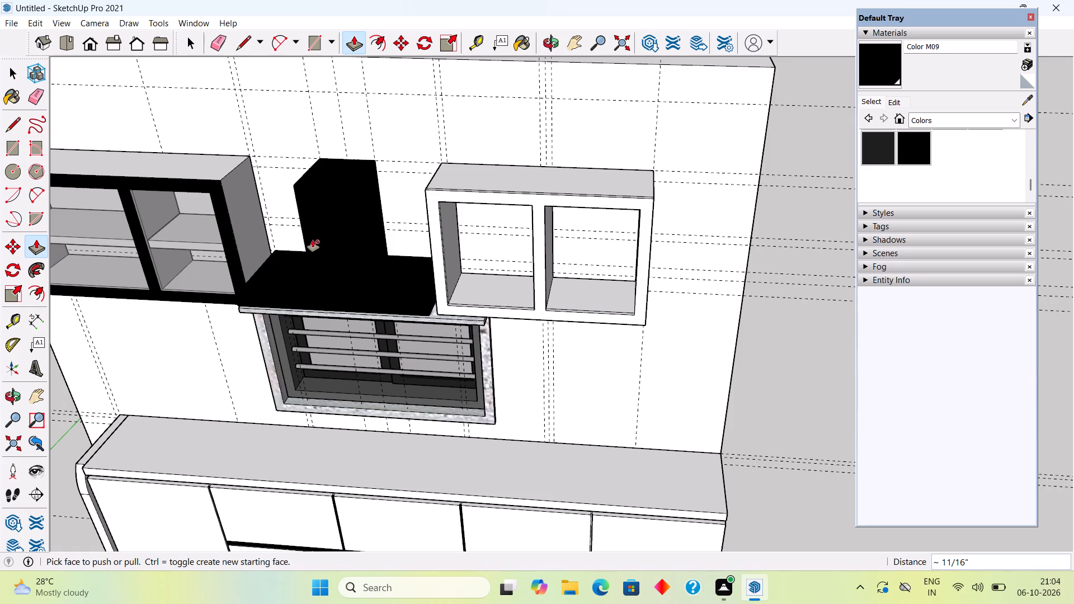
pyautogui.press('space')
pyautogui.moveTo(506, 267); pyautogui.dragTo(751, 307, button='middle')
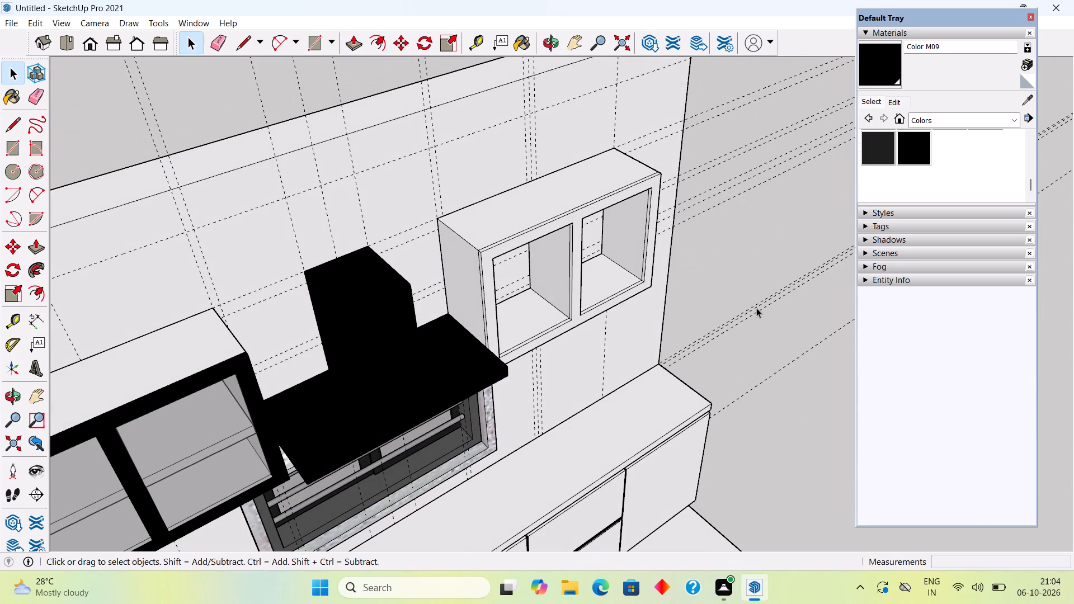
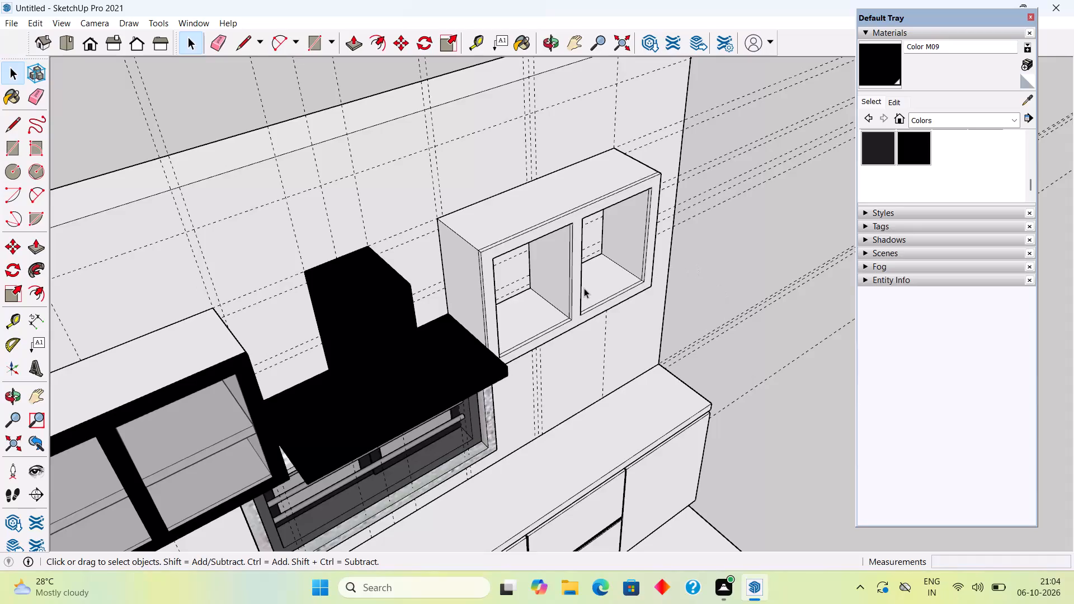
# Select all connected geometry of the new divided wall cabinet and make it a group.
pyautogui.tripleClick(577, 293)
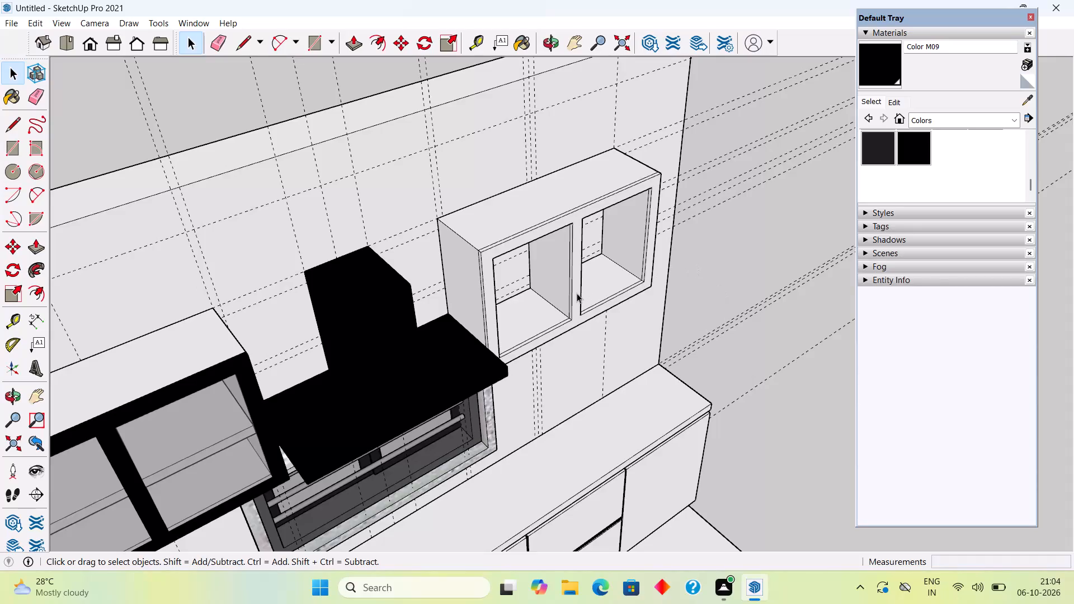
pyautogui.doubleClick(577, 293)
pyautogui.rightClick(577, 293)
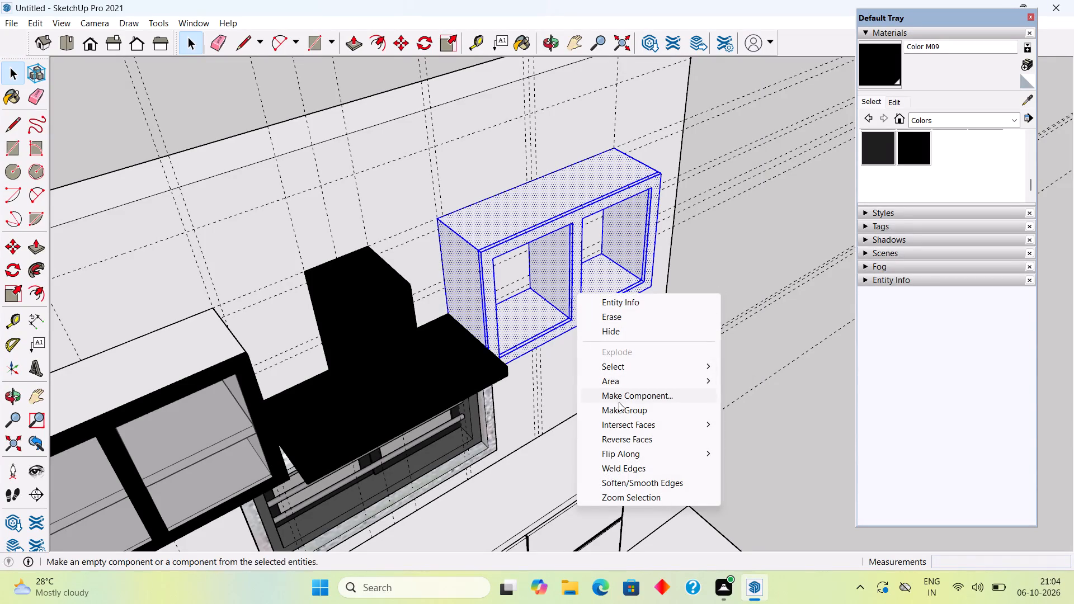
pyautogui.click(623, 409)
pyautogui.click(698, 260)
# Draw a 1' 3 1/2" by 1' 8" rectangle filling the cabinet opening nearest the range hood, corner to corner.
pyautogui.moveTo(619, 249); pyautogui.dragTo(463, 202, button='middle')
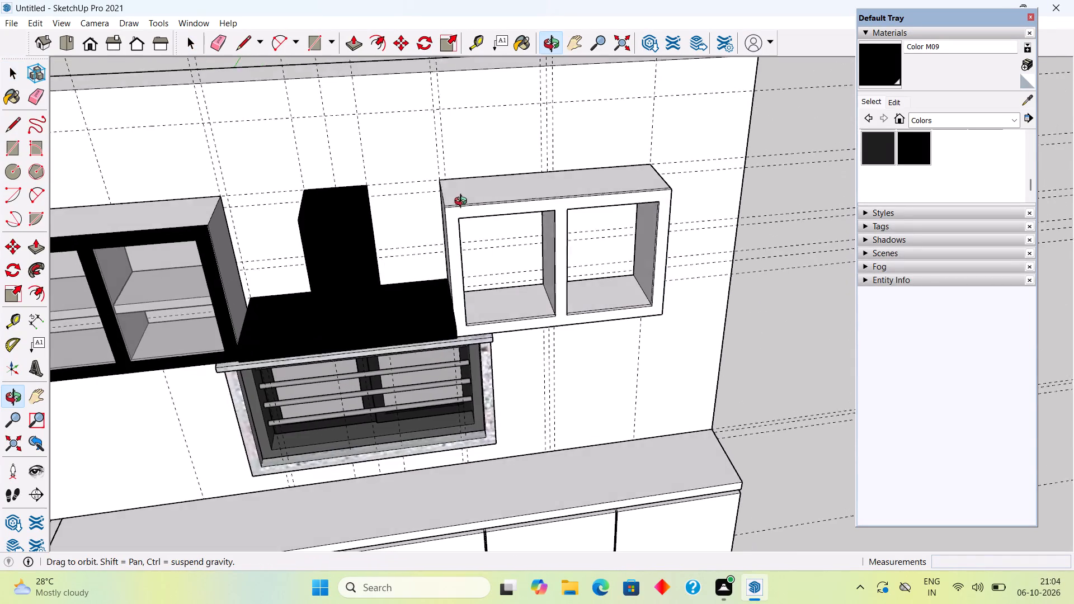
pyautogui.moveTo(463, 202); pyautogui.dragTo(463, 202, button='middle')
pyautogui.scroll(1, 462, 202)
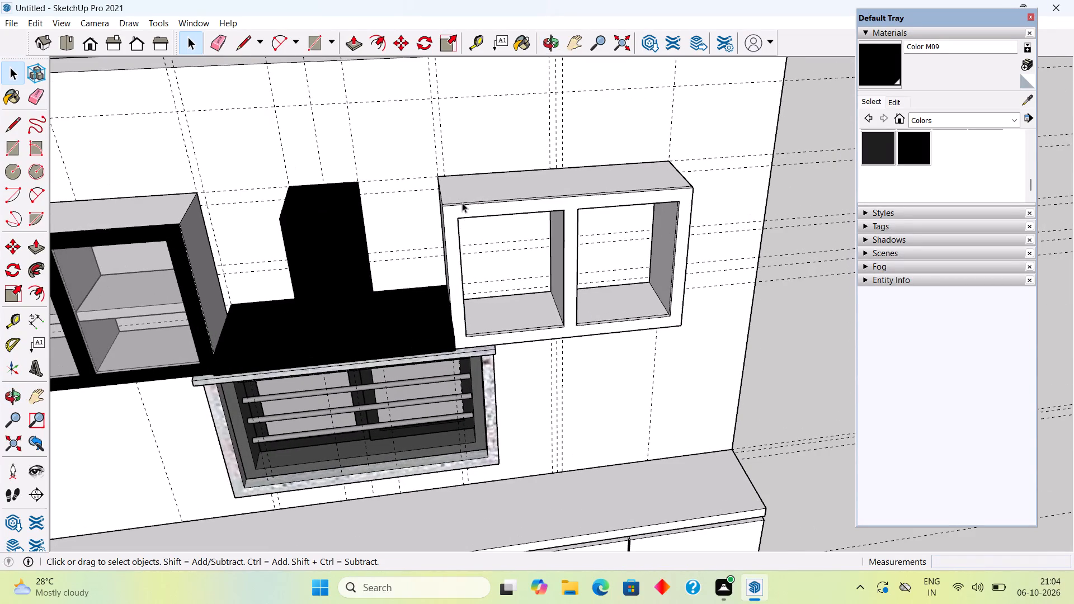
pyautogui.scroll(5, 464, 213)
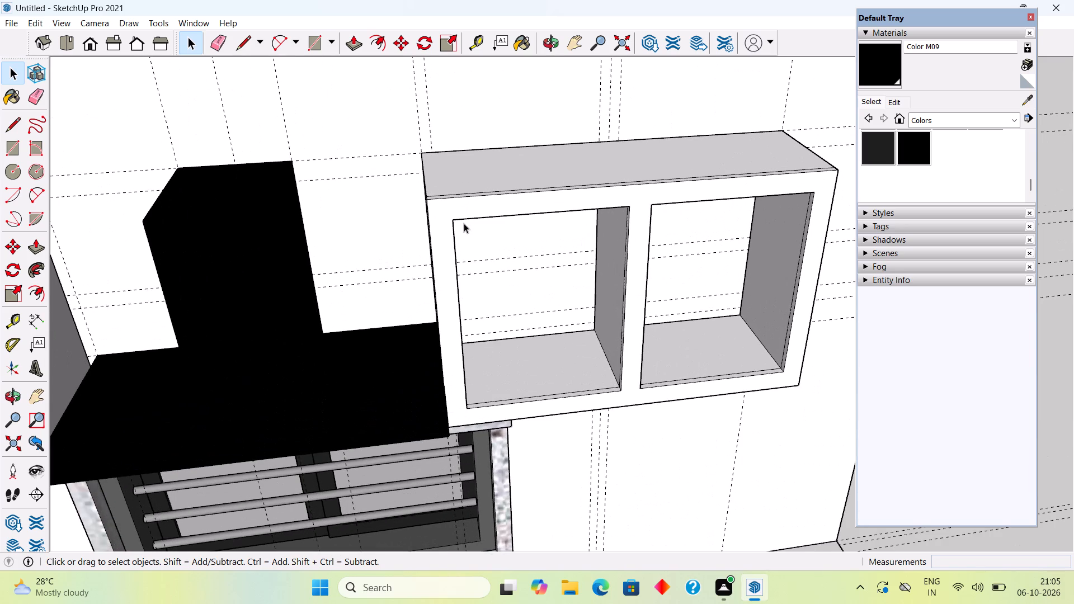
pyautogui.press('r')
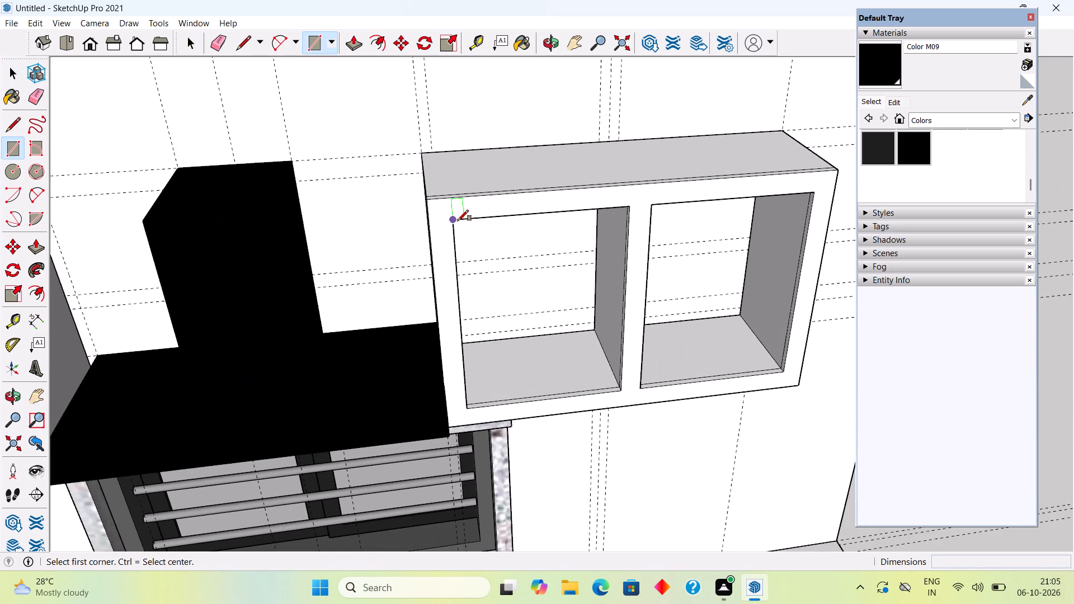
pyautogui.click(458, 221)
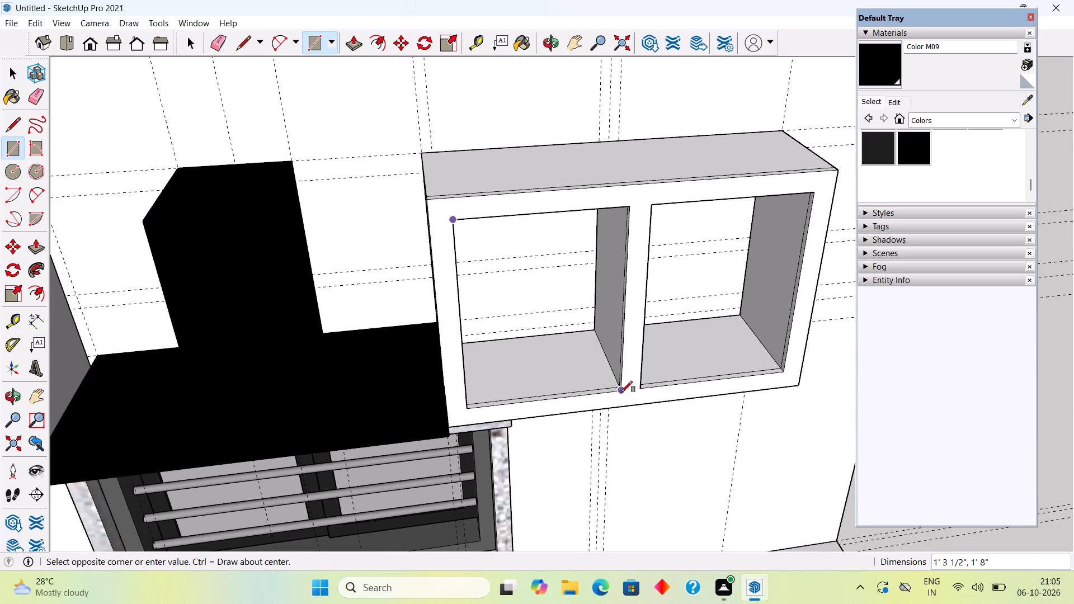
pyautogui.click(621, 392)
pyautogui.press('space')
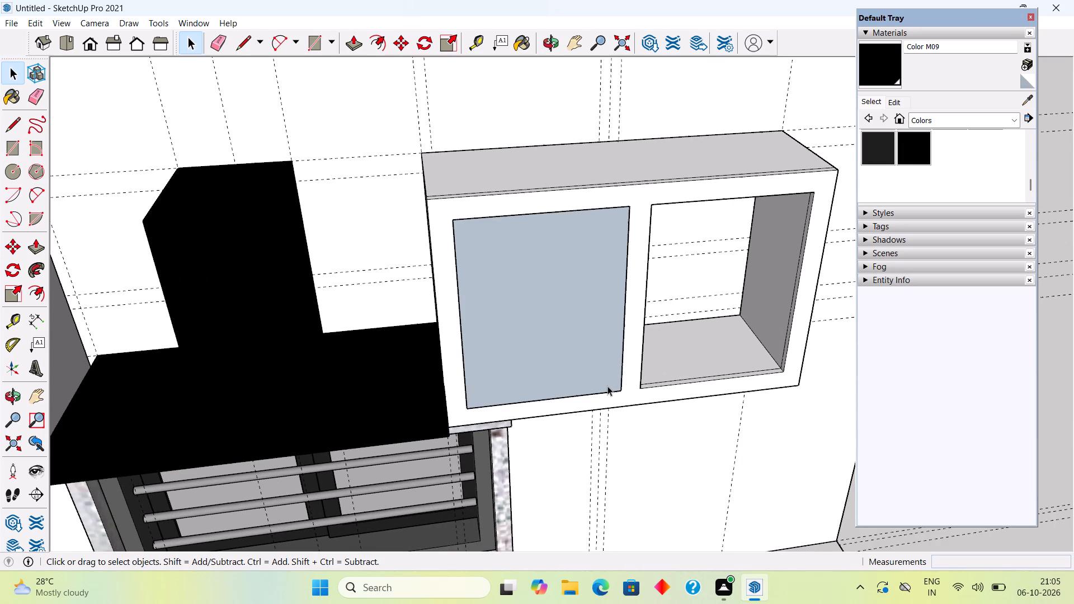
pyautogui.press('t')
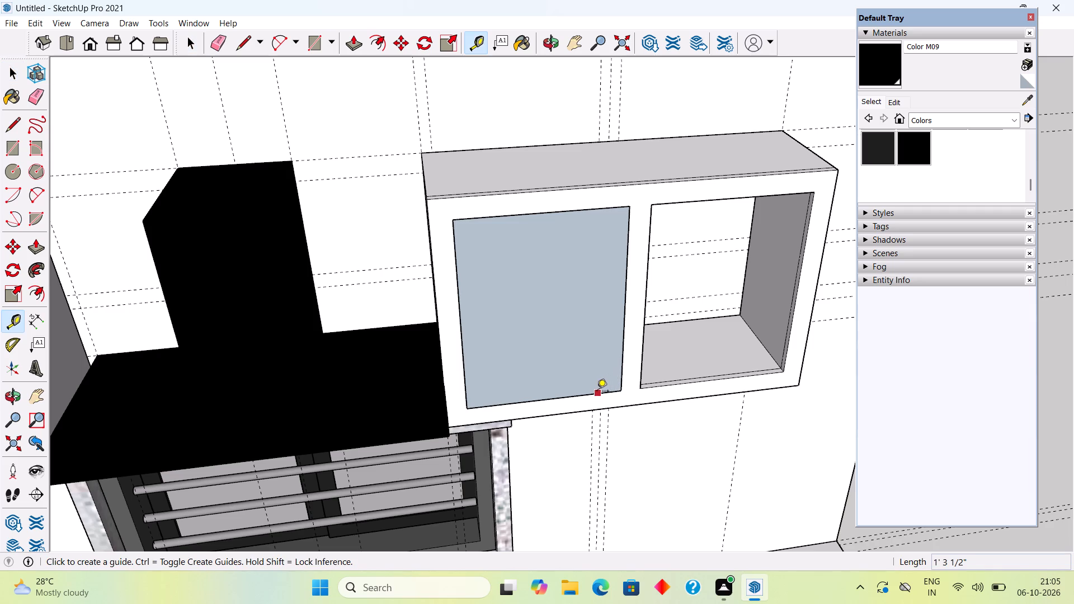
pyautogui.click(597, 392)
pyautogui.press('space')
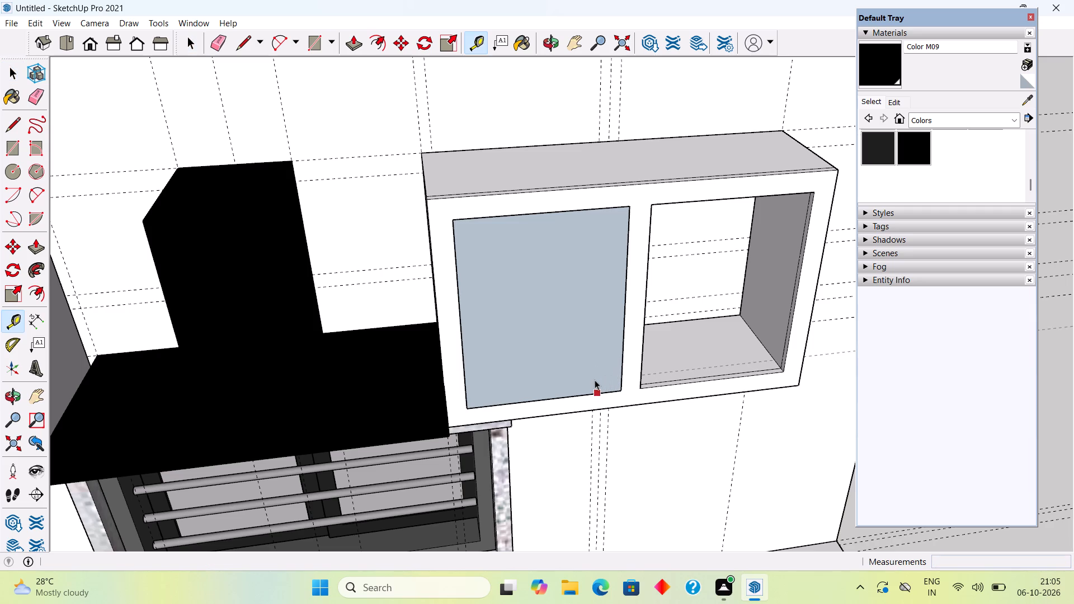
# Offset the door rectangle's outline inward by 1.5".
pyautogui.press('f')
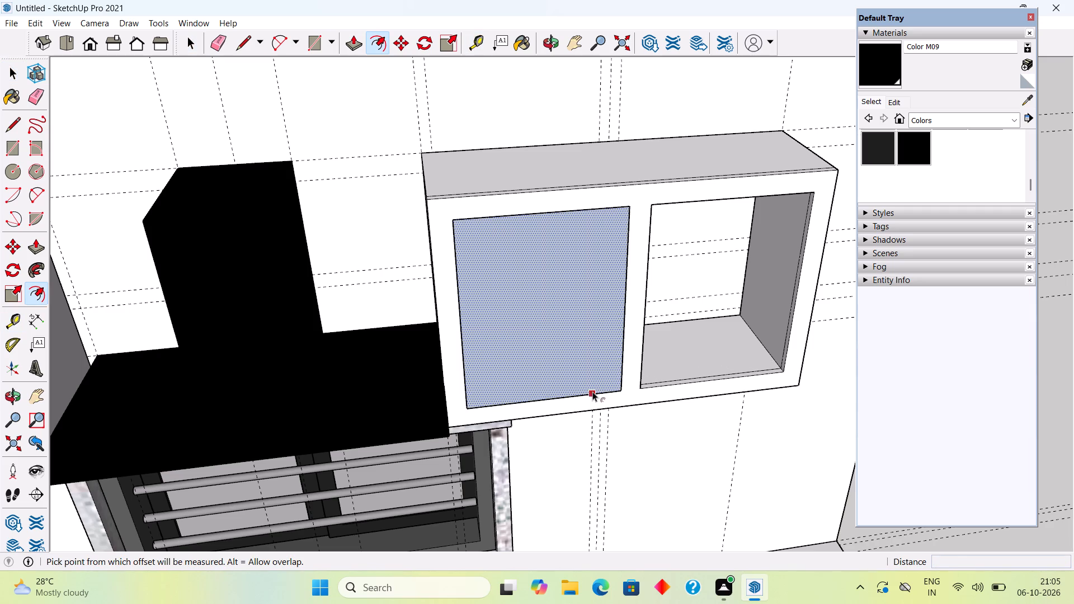
pyautogui.click(592, 391)
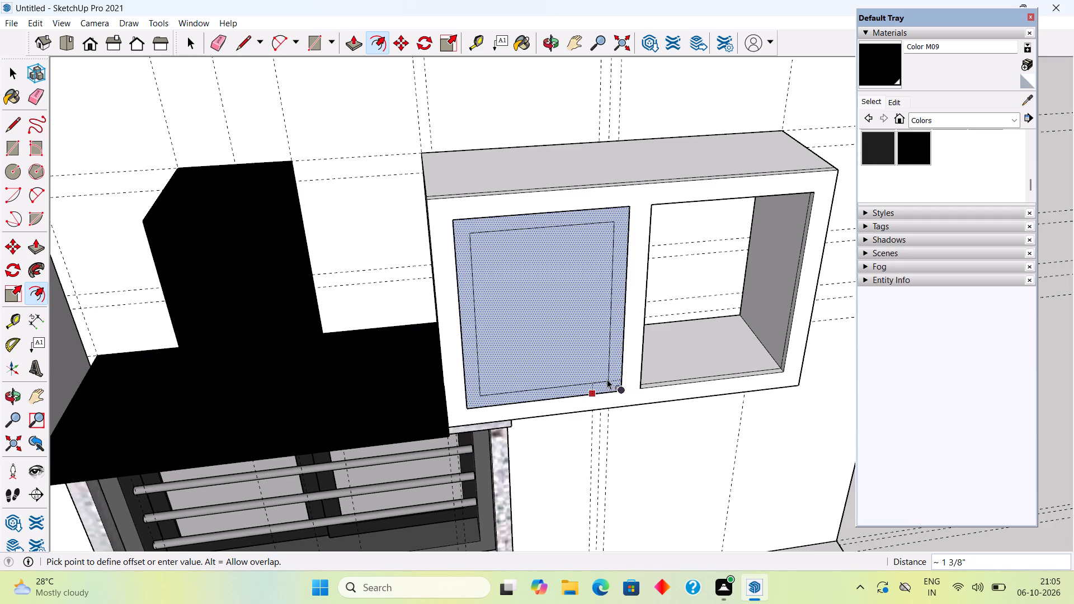
pyautogui.write('1.5"')
pyautogui.press('Return')
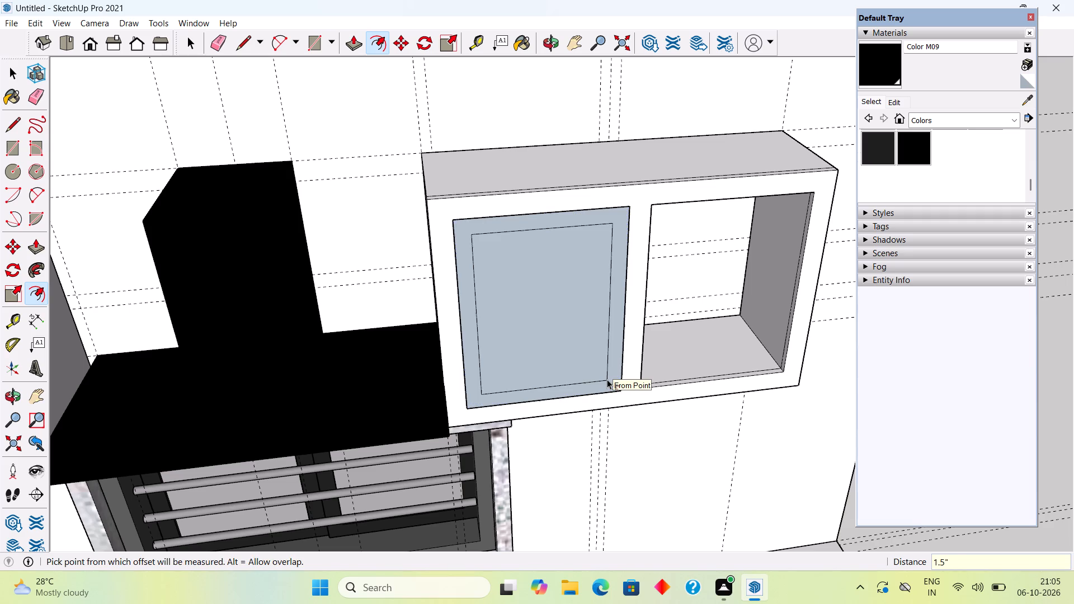
pyautogui.press('space')
# Place a vertical guide 1" inside the door rectangle's edge beside the central divider.
pyautogui.scroll(1, 611, 345)
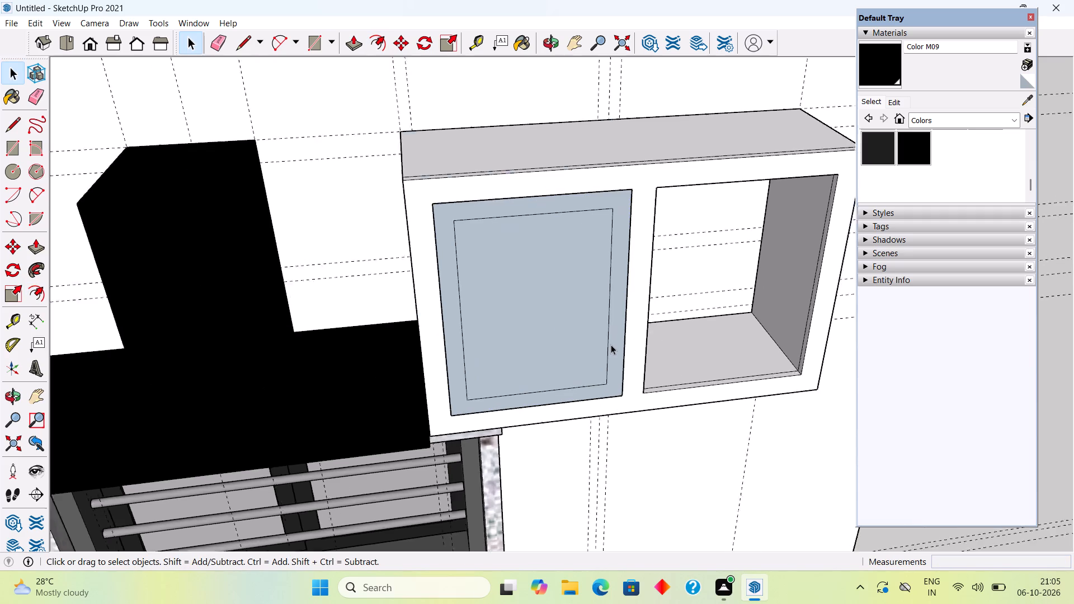
pyautogui.scroll(6, 611, 345)
pyautogui.scroll(-4, 610, 381)
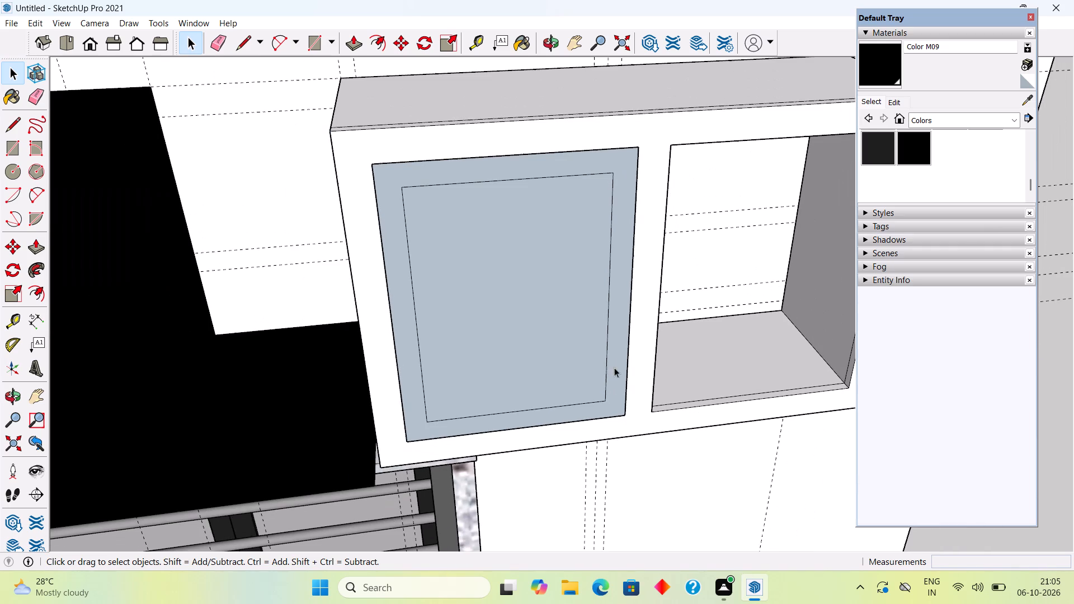
pyautogui.press('t')
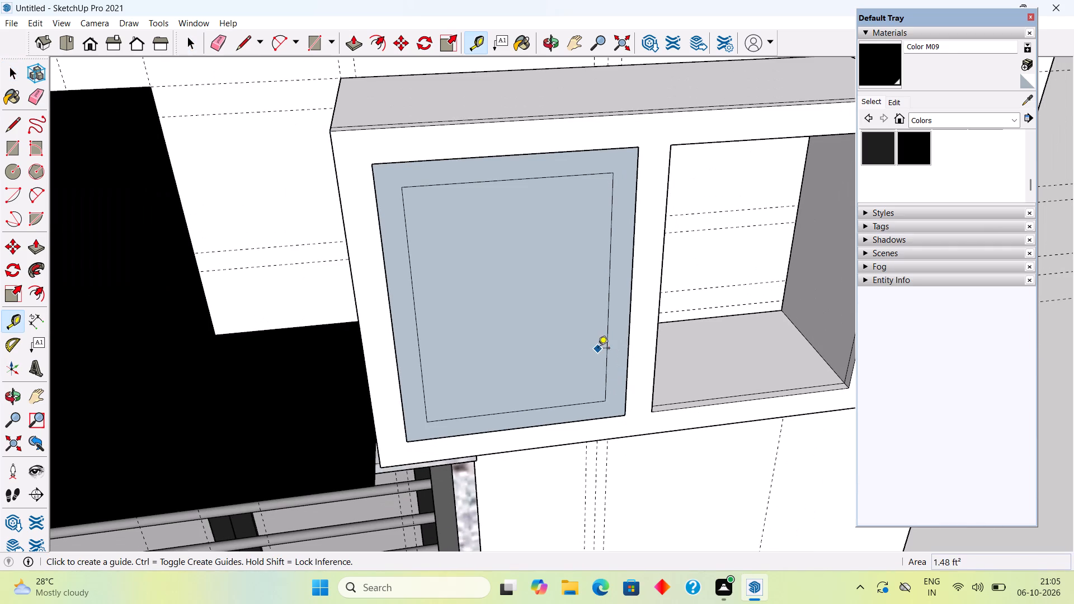
pyautogui.click(629, 329)
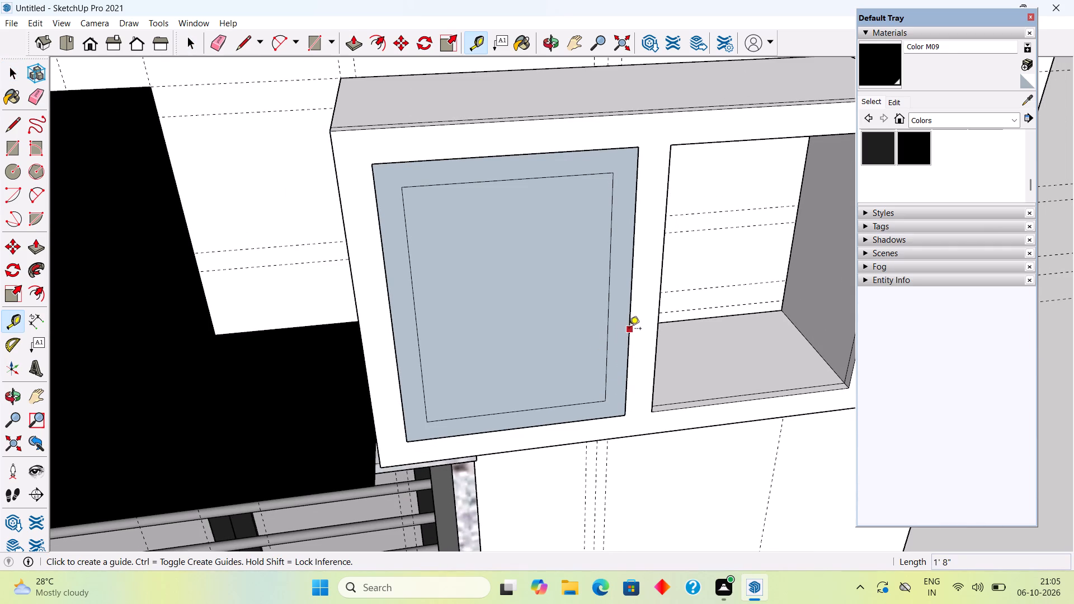
pyautogui.press('1')
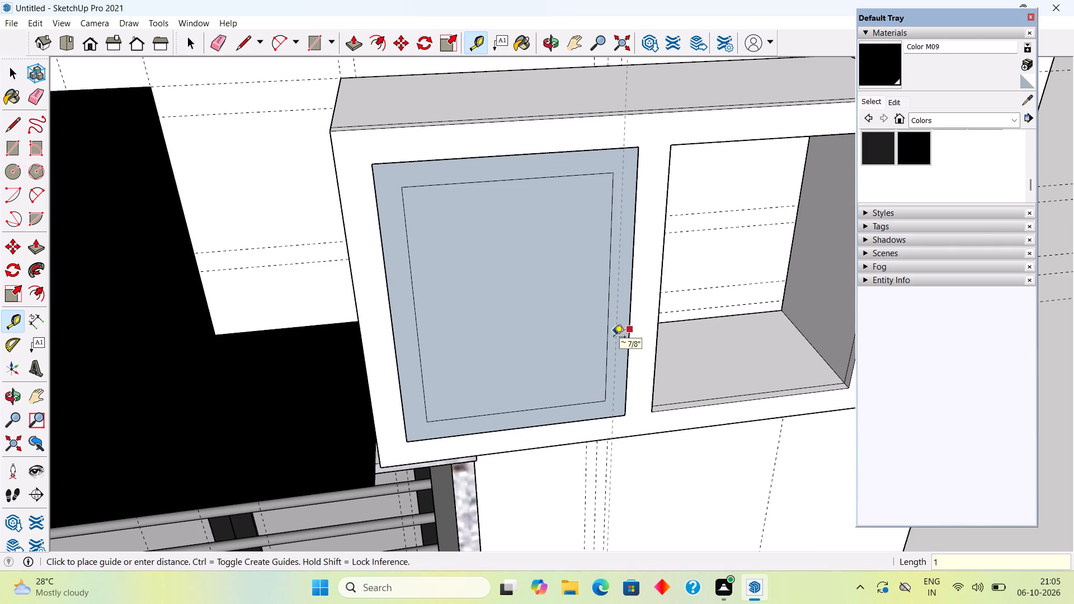
pyautogui.hotkey('shift', '"')
pyautogui.press('Return')
pyautogui.press('space')
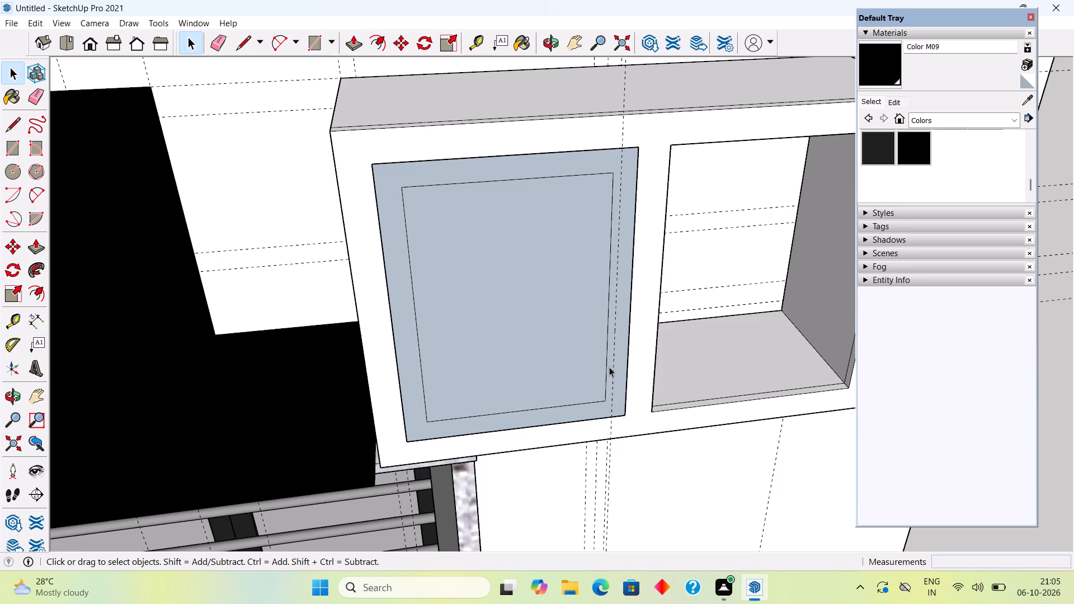
# Draw a short line extending the inner outline's bottom edge to the vertical guide.
pyautogui.press('l')
pyautogui.scroll(11, 607, 407)
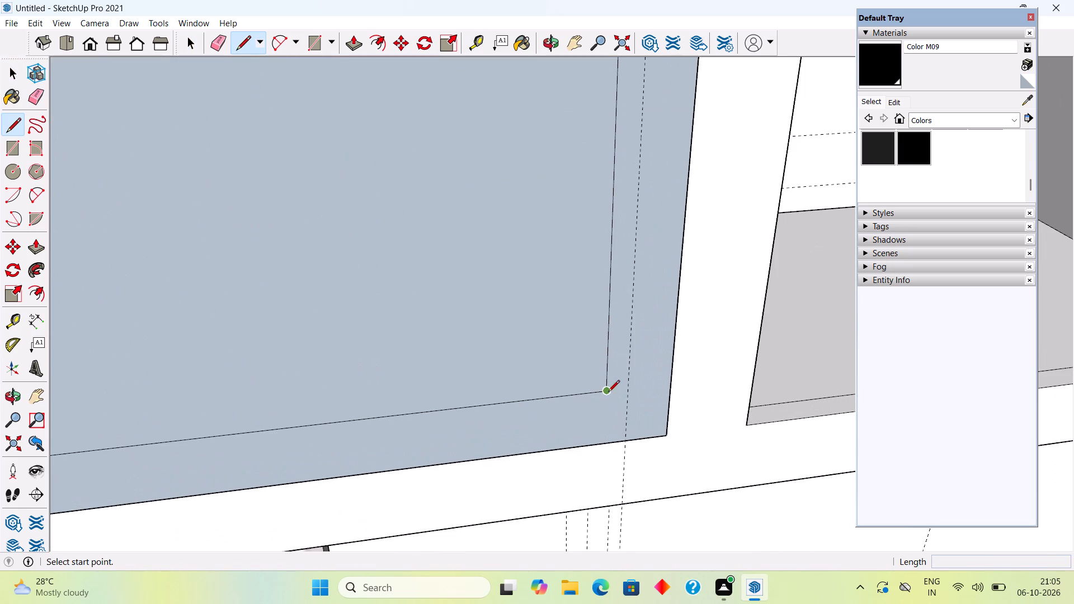
pyautogui.click(608, 395)
pyautogui.click(629, 393)
pyautogui.scroll(-8, 629, 393)
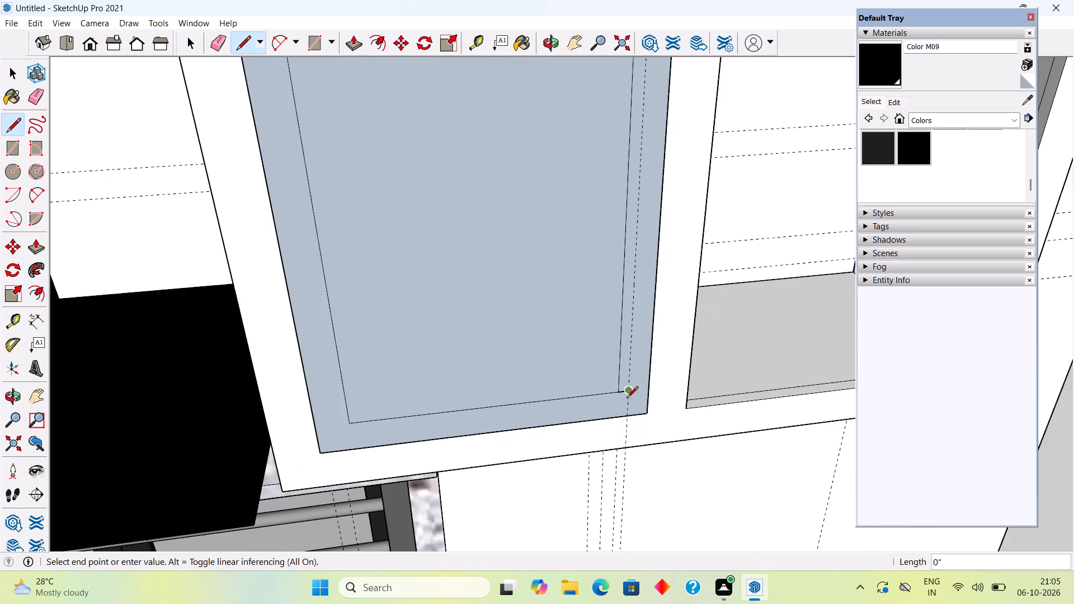
pyautogui.press('space')
# Extend the inner outline's top edge to the guide and draw a 1' 5" line down it to the bottom extension.
pyautogui.press('l')
pyautogui.scroll(-4, 650, 244)
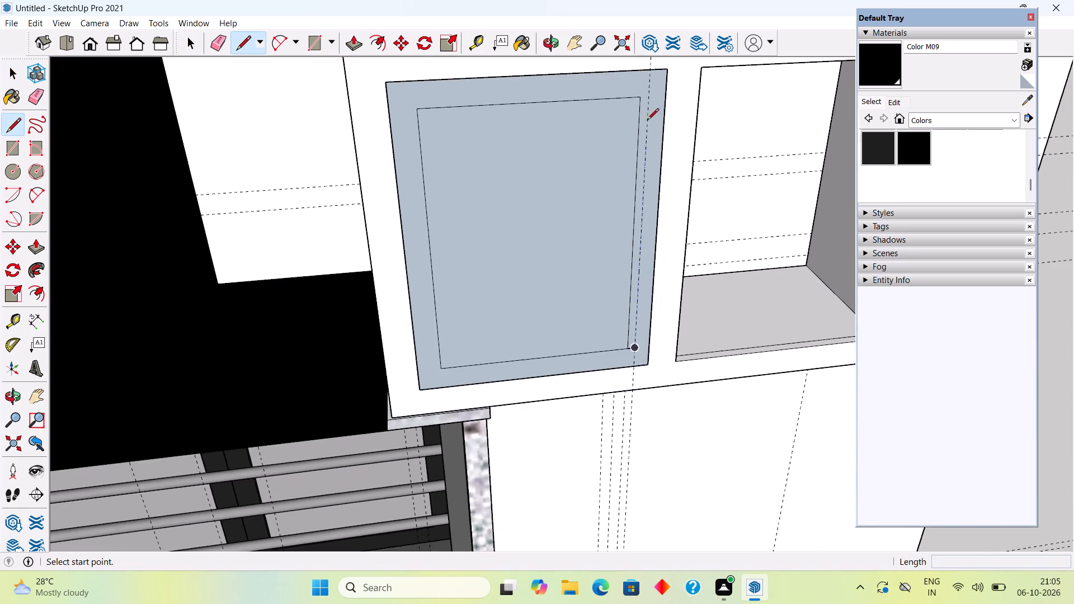
pyautogui.scroll(8, 643, 94)
pyautogui.click(631, 99)
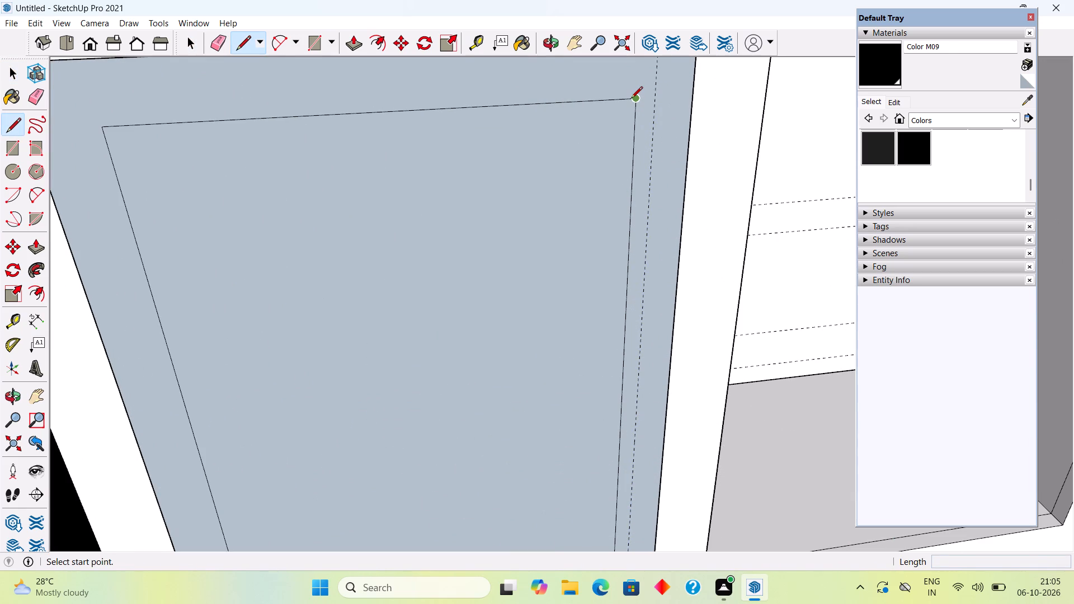
pyautogui.click(654, 101)
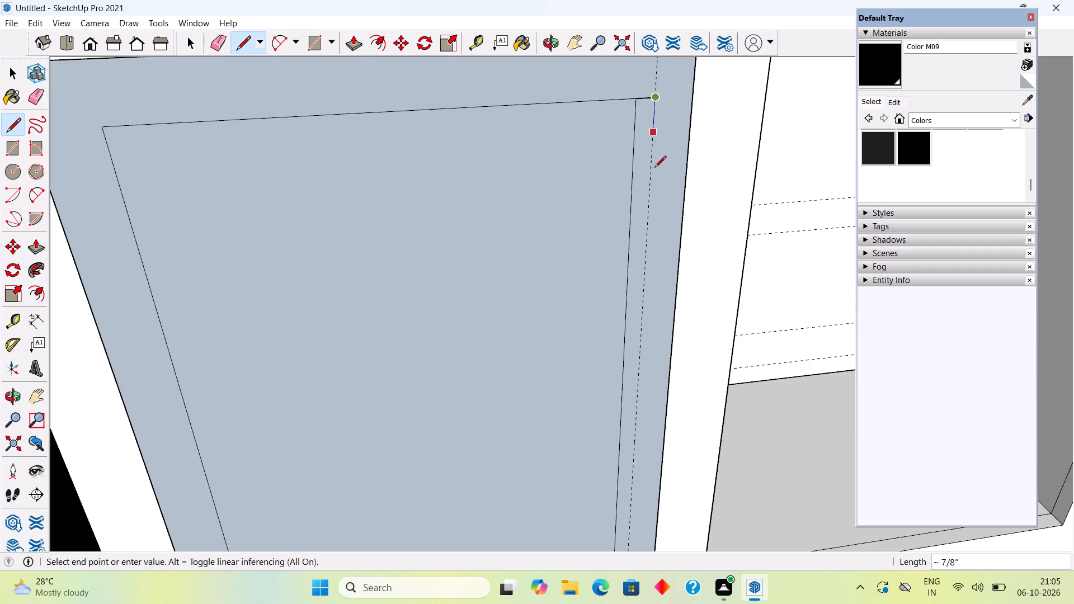
pyautogui.scroll(-9, 660, 234)
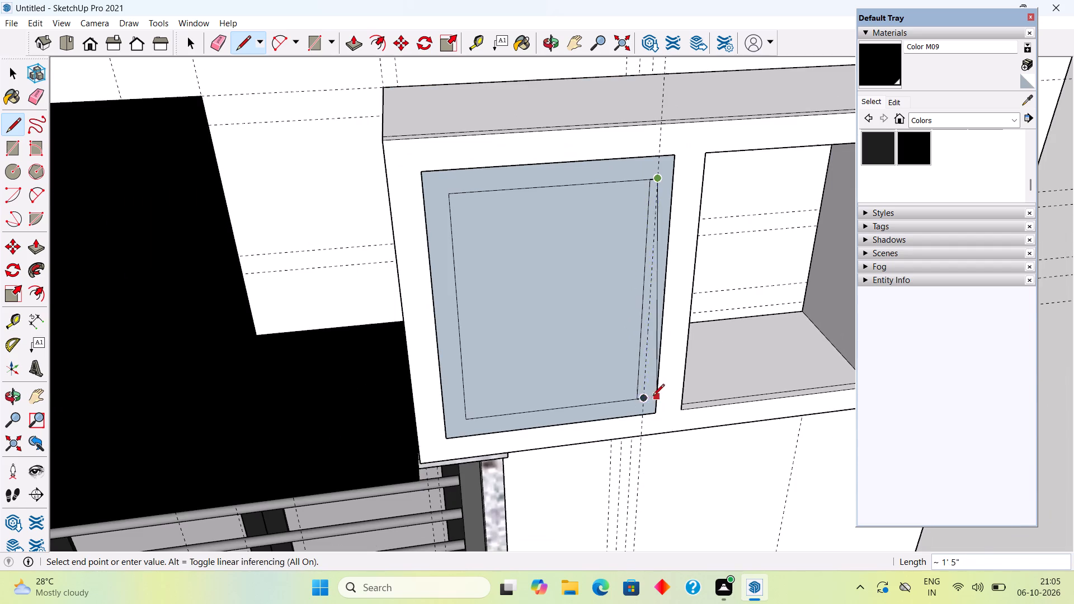
pyautogui.click(643, 402)
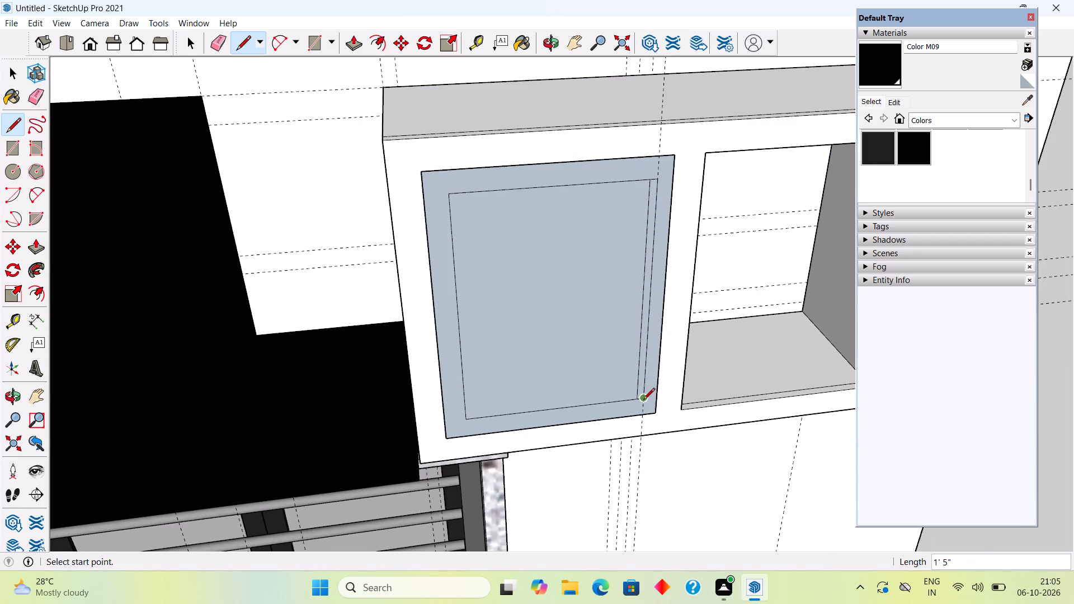
# Delete the original offset vertical edge just inside the new line on the guide.
pyautogui.press('space')
pyautogui.click(639, 384)
pyautogui.press('Delete')
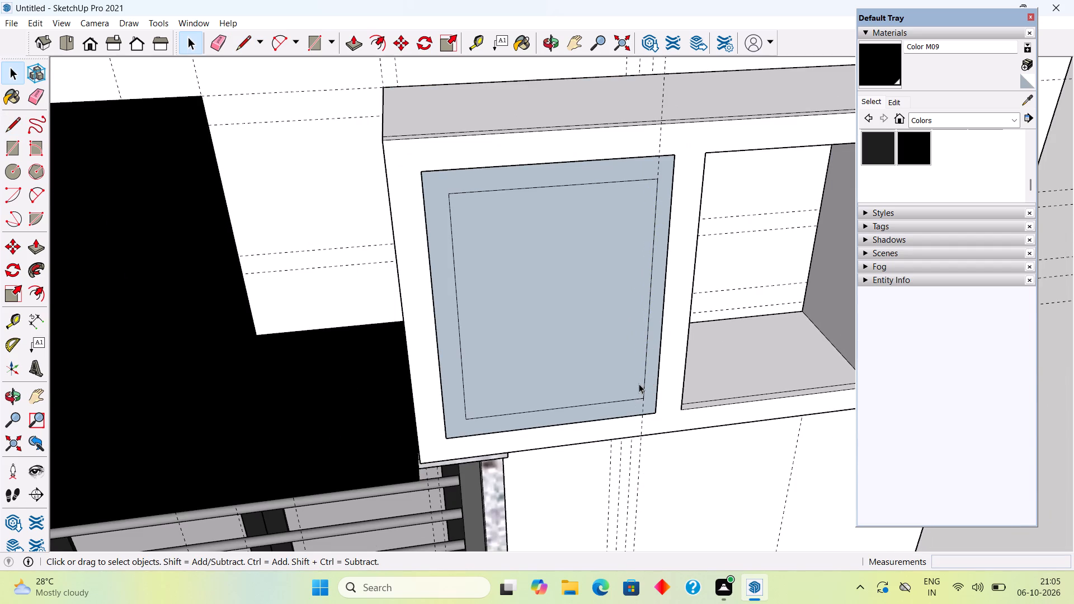
# Delete the inner panel face, leaving only the door's frame face.
pyautogui.click(638, 381)
pyautogui.press('Delete')
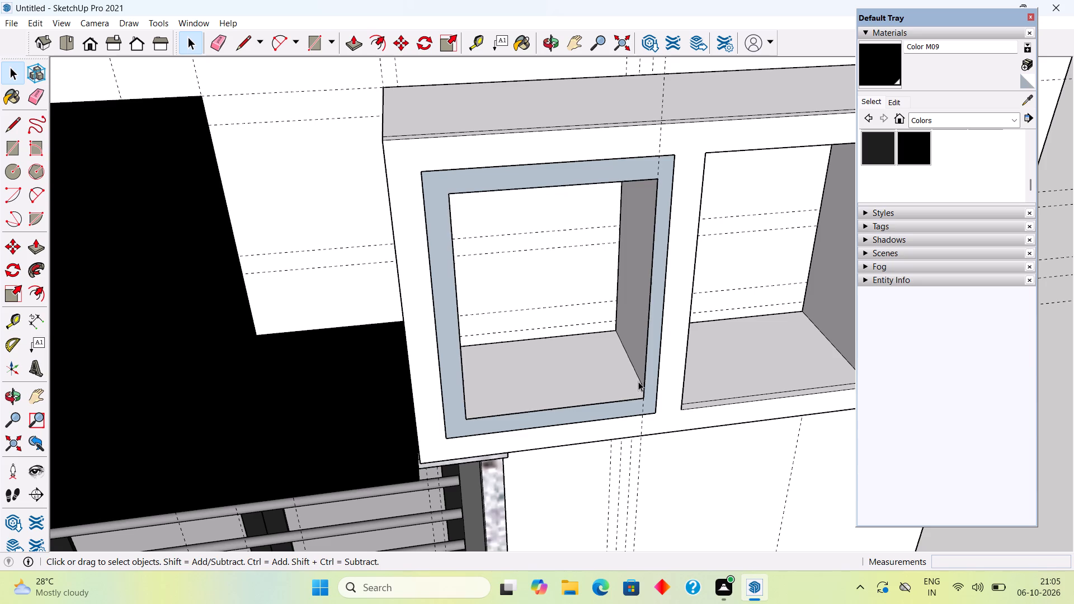
# Push/pull the door frame face outward by 1".
pyautogui.click(649, 393)
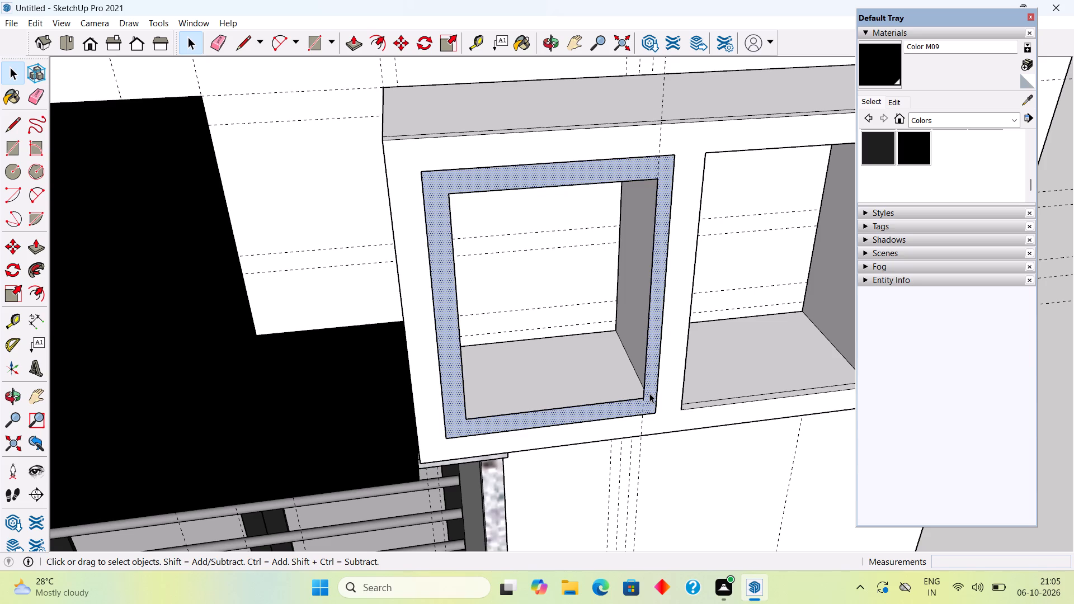
pyautogui.press('p')
pyautogui.click(649, 393)
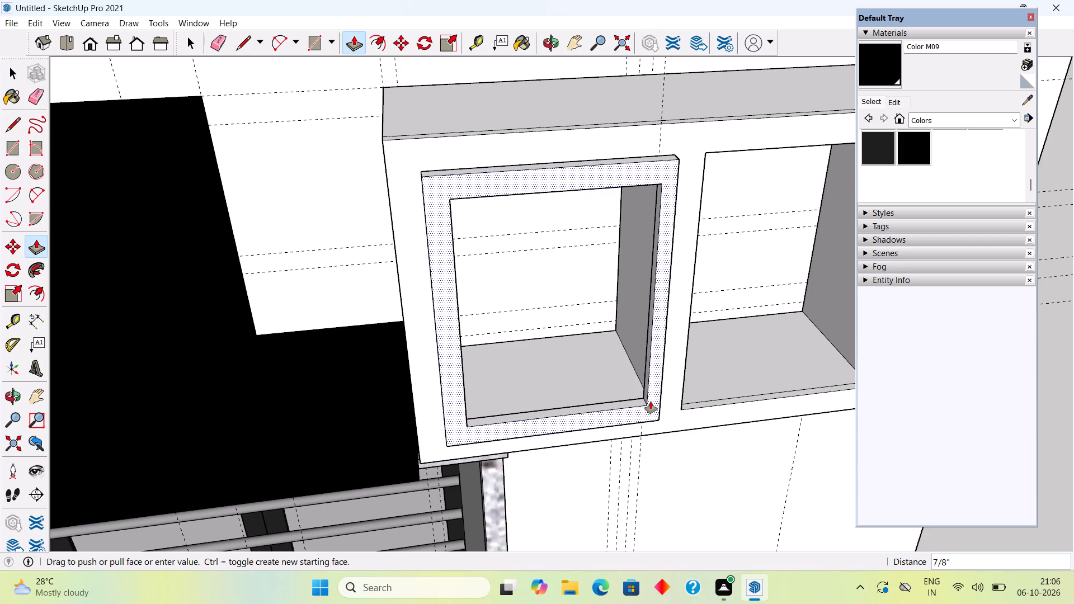
pyautogui.write('1"')
pyautogui.press('Return')
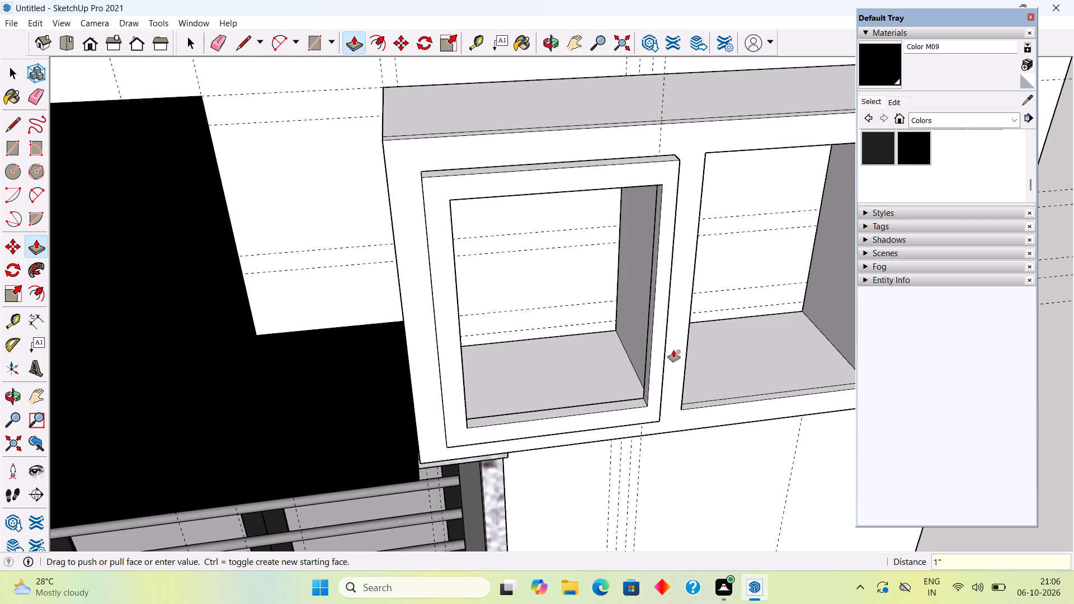
pyautogui.scroll(2, 676, 349)
pyautogui.press('space')
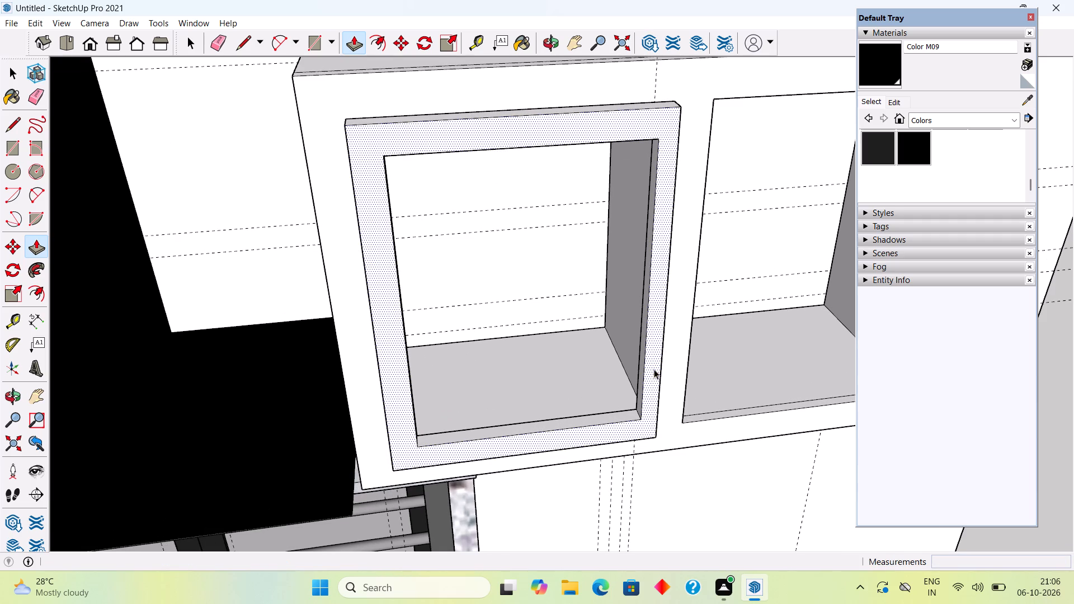
# Select all connected geometry of the extruded door frame and make it a group.
pyautogui.click(654, 369)
pyautogui.doubleClick(654, 369)
pyautogui.rightClick(654, 369)
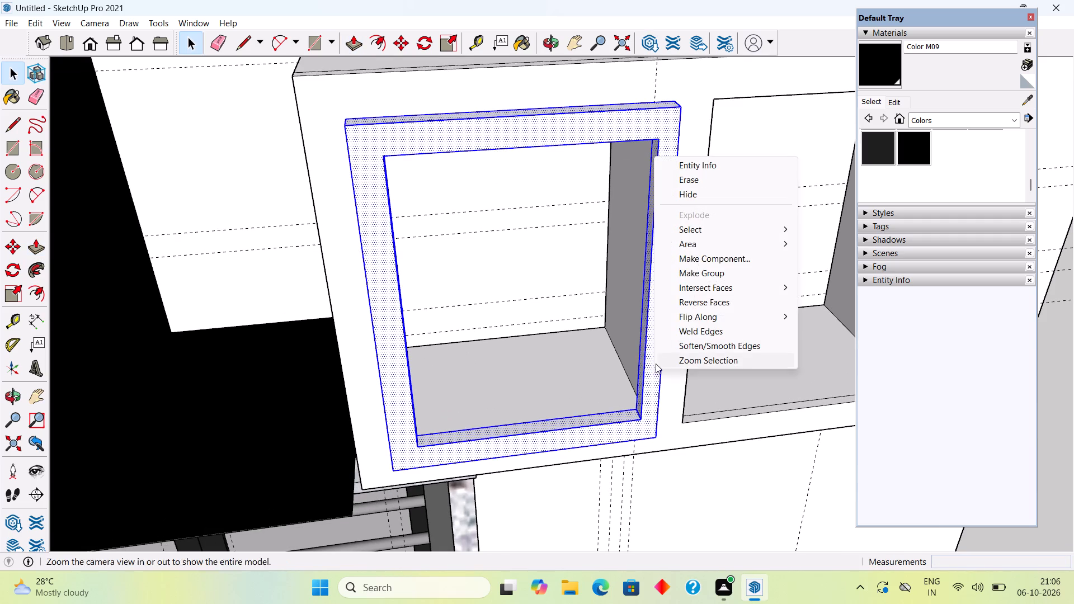
pyautogui.click(704, 271)
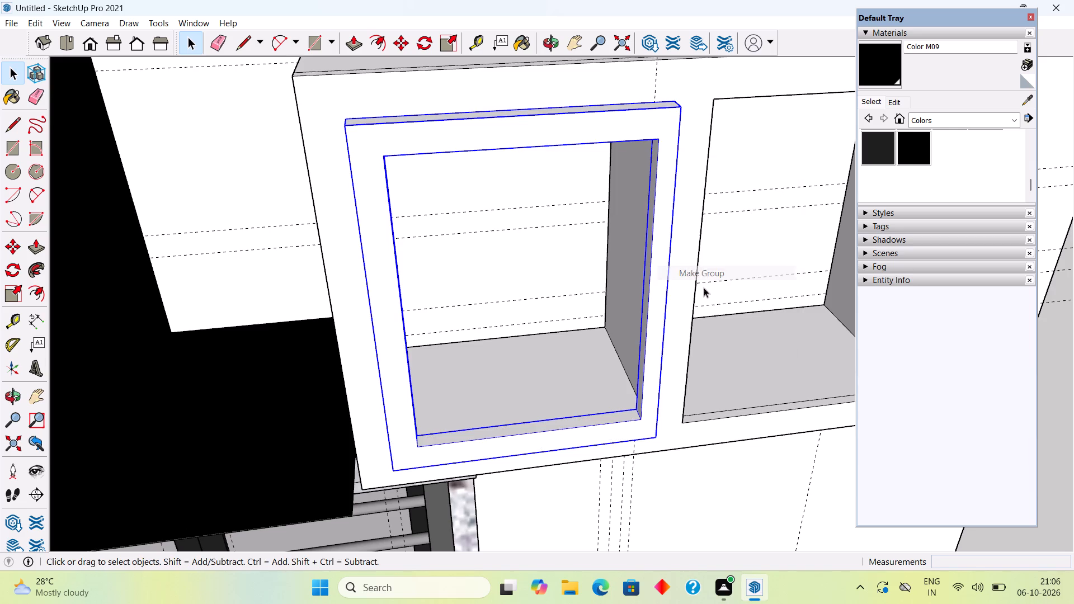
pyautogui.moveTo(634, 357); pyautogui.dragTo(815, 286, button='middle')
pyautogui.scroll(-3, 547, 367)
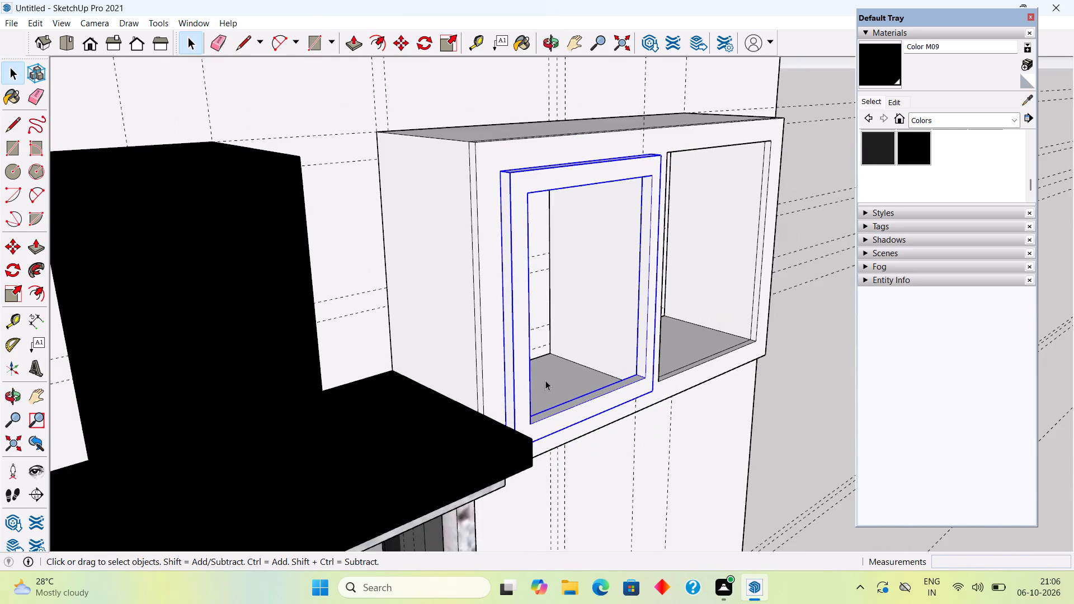
# Move the door frame group back about 1" into the opening nearest the hood, flush with the cabinet front.
pyautogui.moveTo(549, 397); pyautogui.dragTo(529, 273, button='middle')
pyautogui.scroll(10, 499, 411)
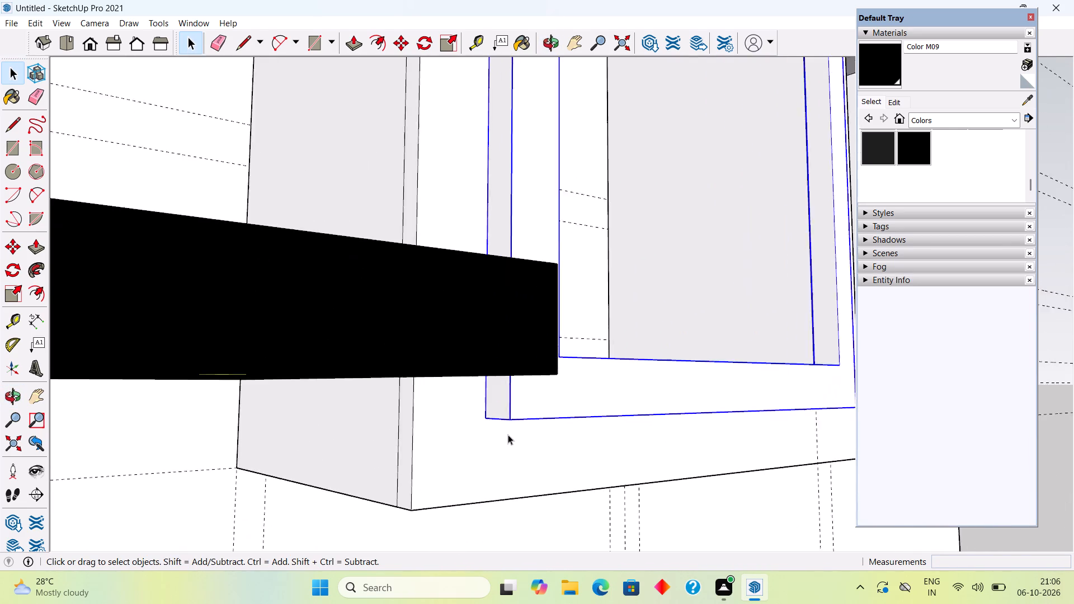
pyautogui.scroll(5, 508, 435)
pyautogui.press('m')
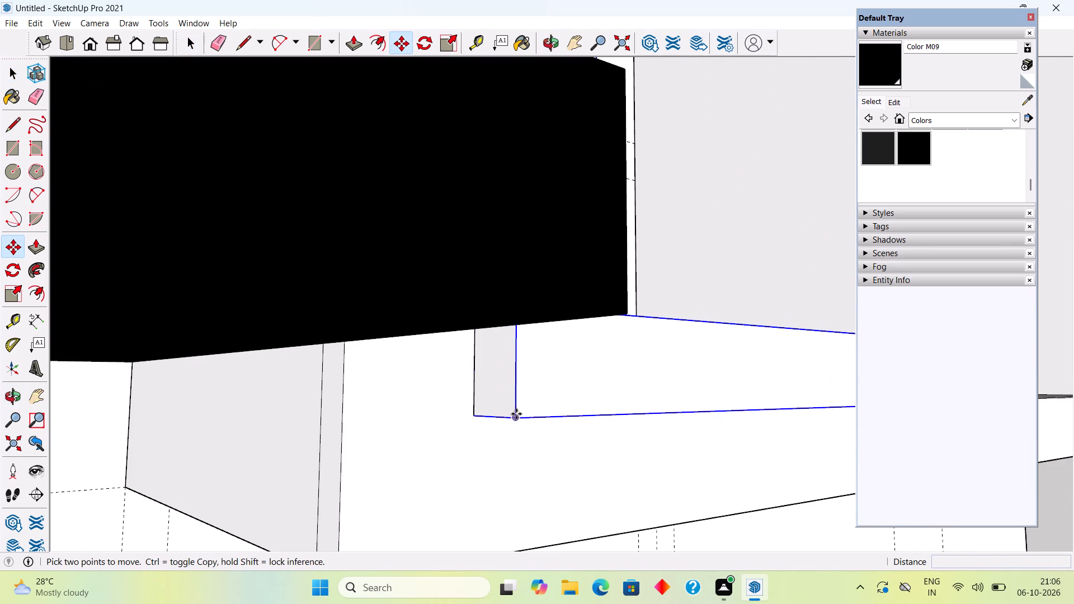
pyautogui.click(516, 418)
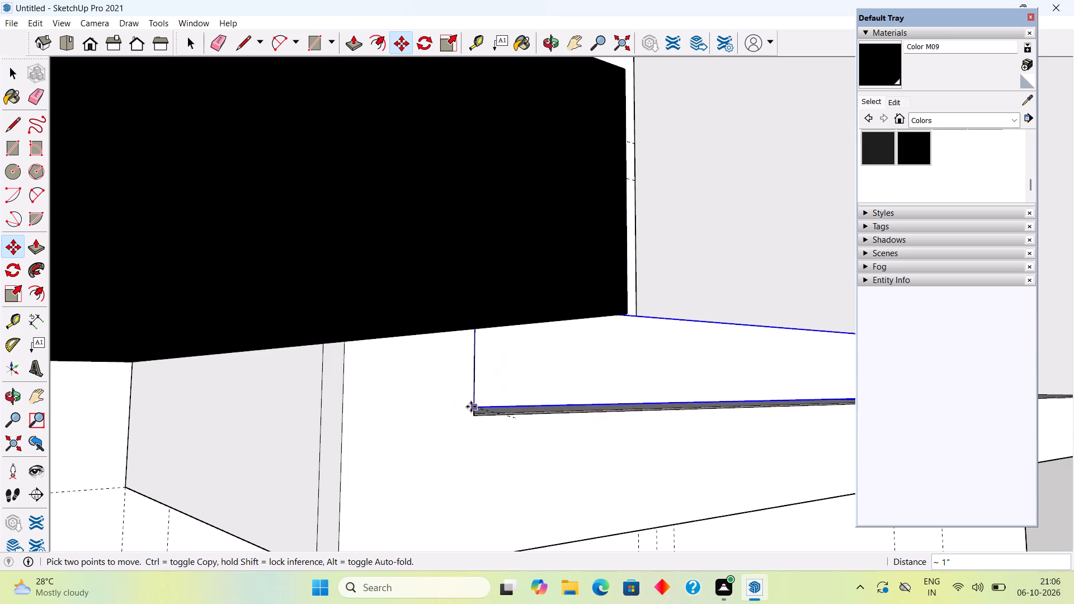
pyautogui.click(470, 413)
# Move the same door frame group about 5/16" deeper into its opening.
pyautogui.moveTo(520, 401); pyautogui.dragTo(309, 443, button='middle')
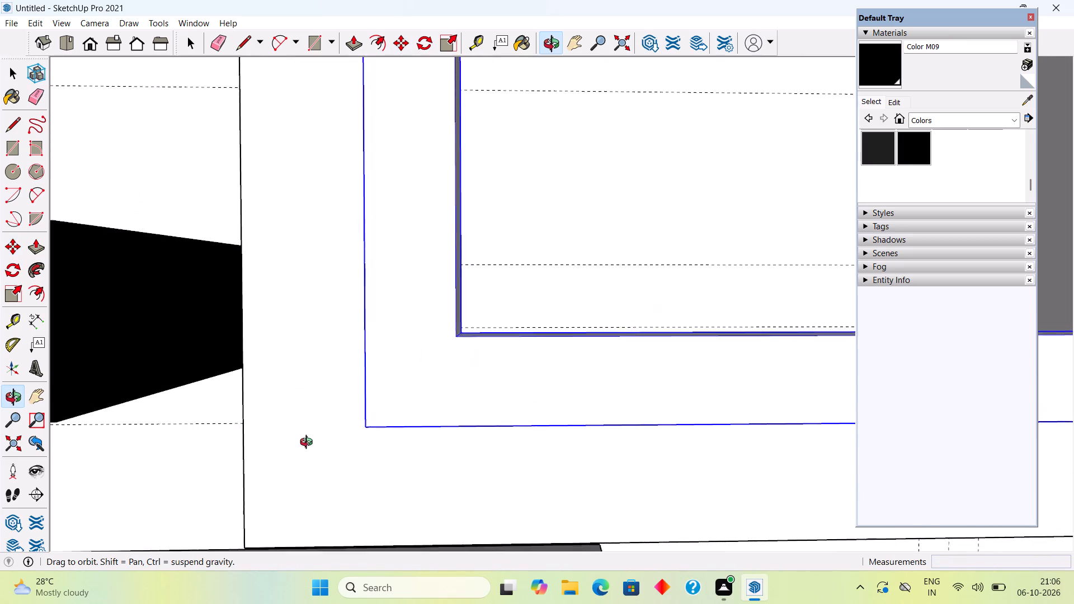
pyautogui.moveTo(309, 443); pyautogui.dragTo(243, 470, button='middle')
pyautogui.scroll(6, 354, 416)
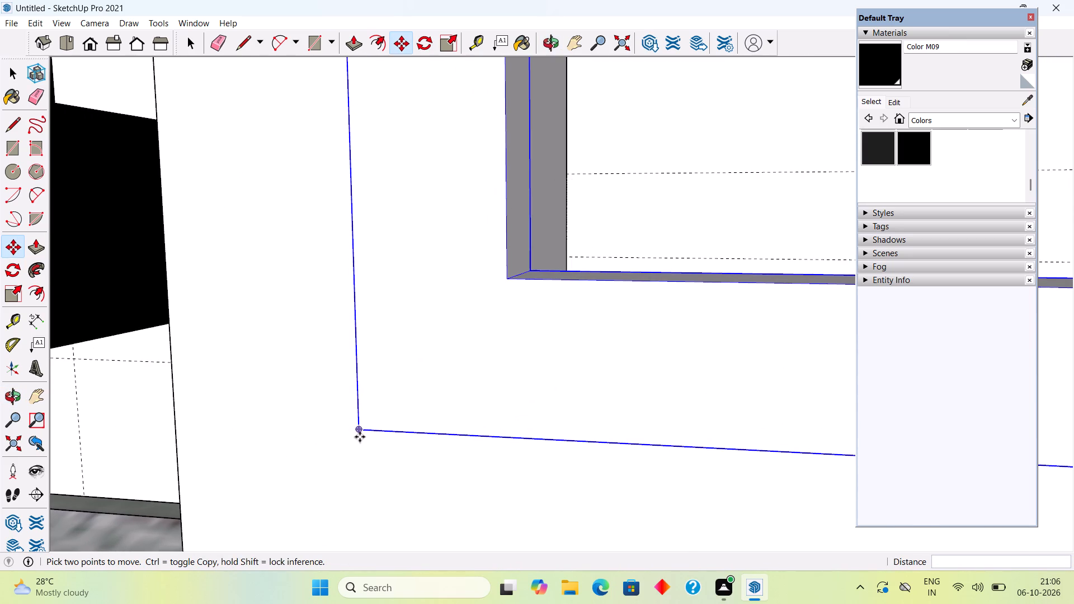
pyautogui.click(360, 437)
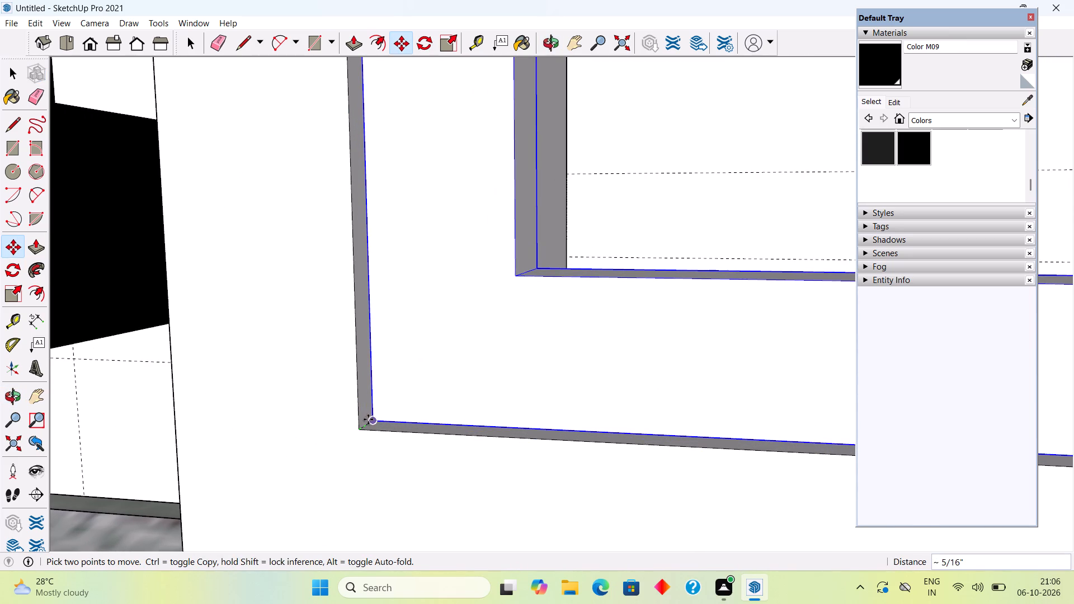
pyautogui.click(371, 419)
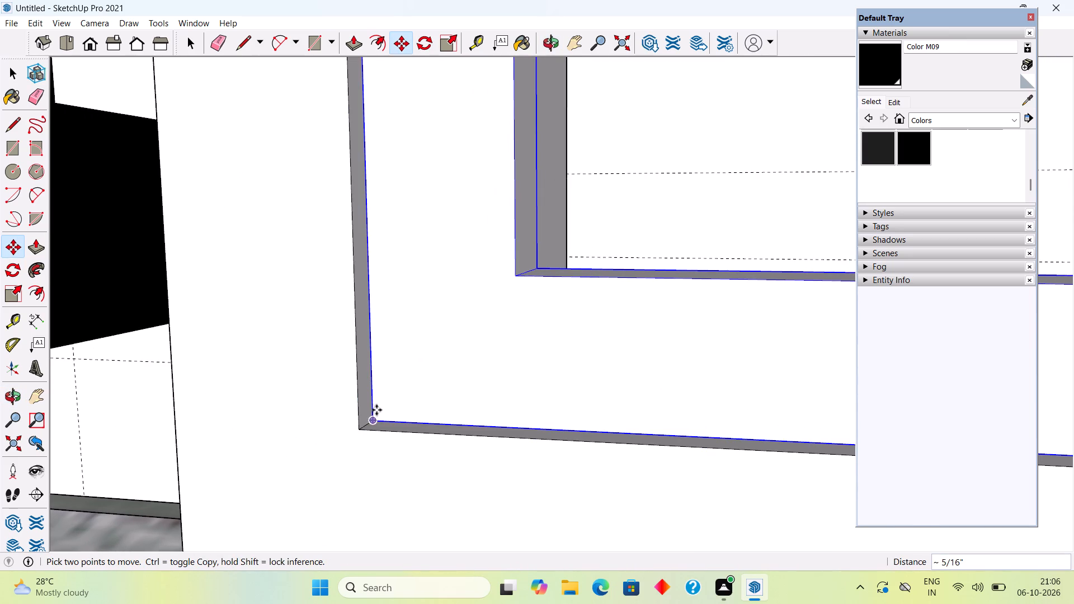
pyautogui.scroll(-10, 379, 406)
pyautogui.press('space')
pyautogui.scroll(-11, 483, 354)
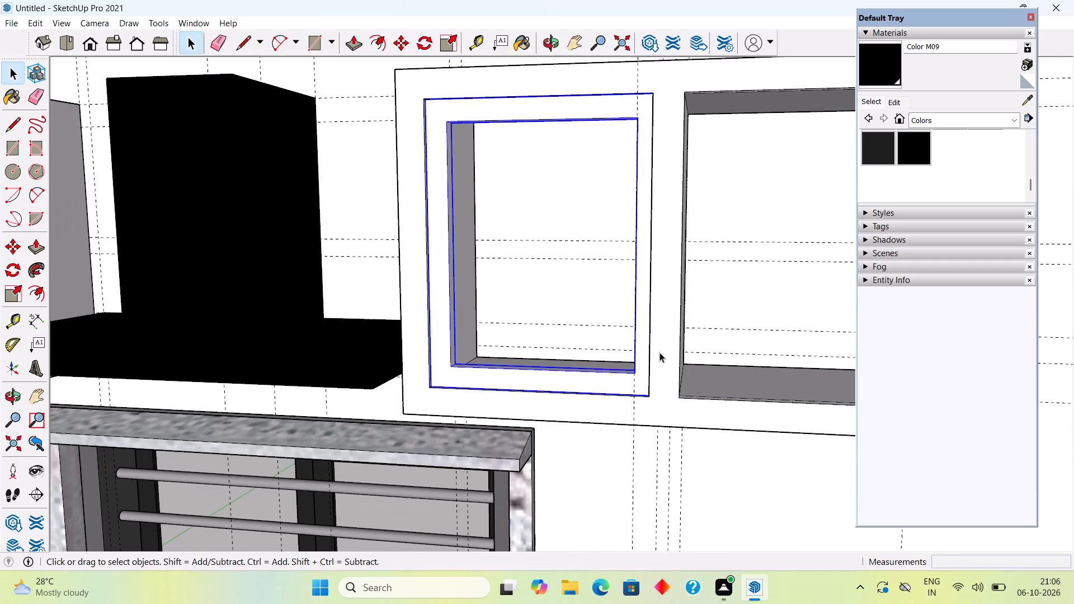
# Copy the door frame group about 1' 5 15/16" sideways to the lower corner of the cabinet's second opening.
pyautogui.moveTo(641, 352); pyautogui.dragTo(406, 360, button='middle')
pyautogui.scroll(12, 409, 362)
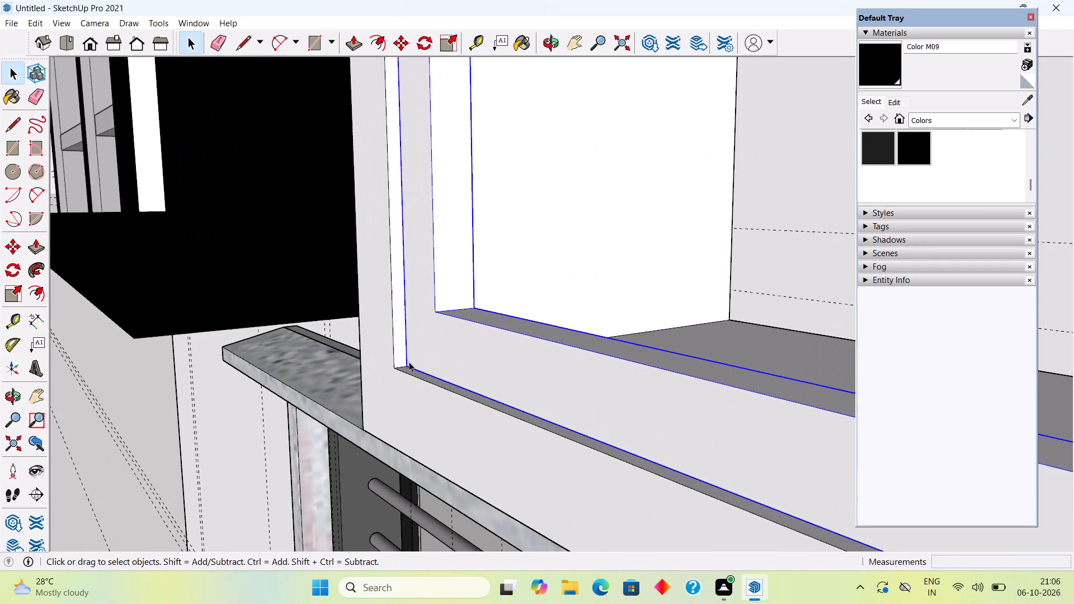
pyautogui.press('m')
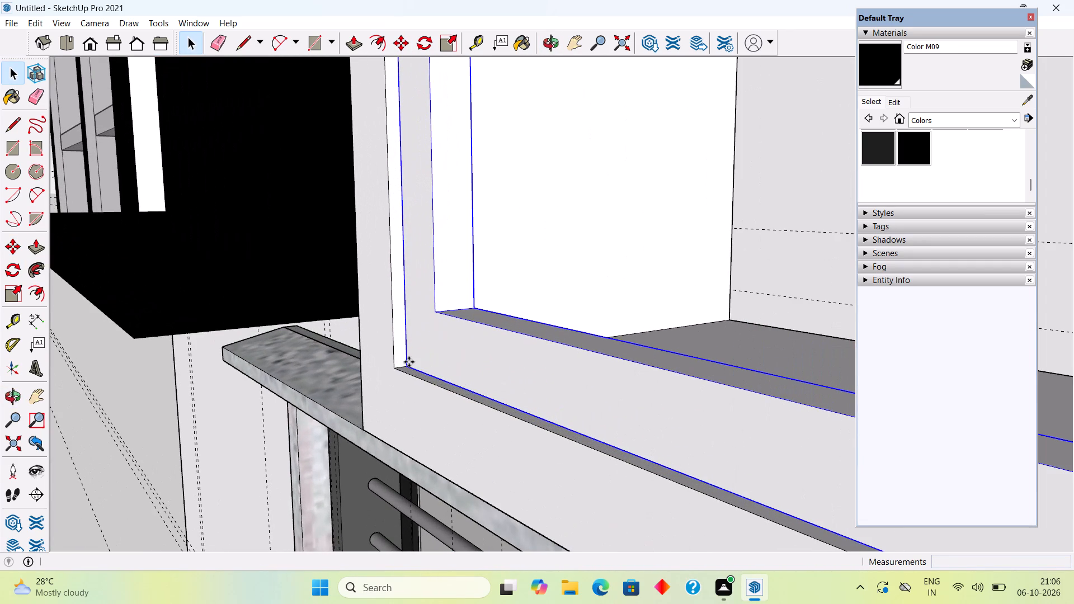
pyautogui.click(407, 364)
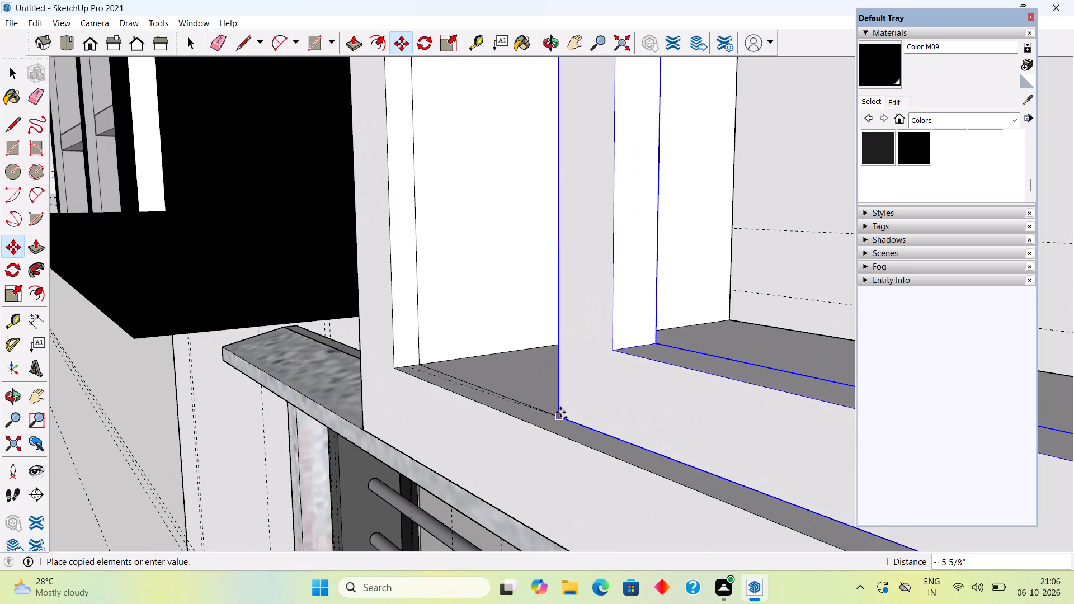
pyautogui.scroll(-15, 562, 412)
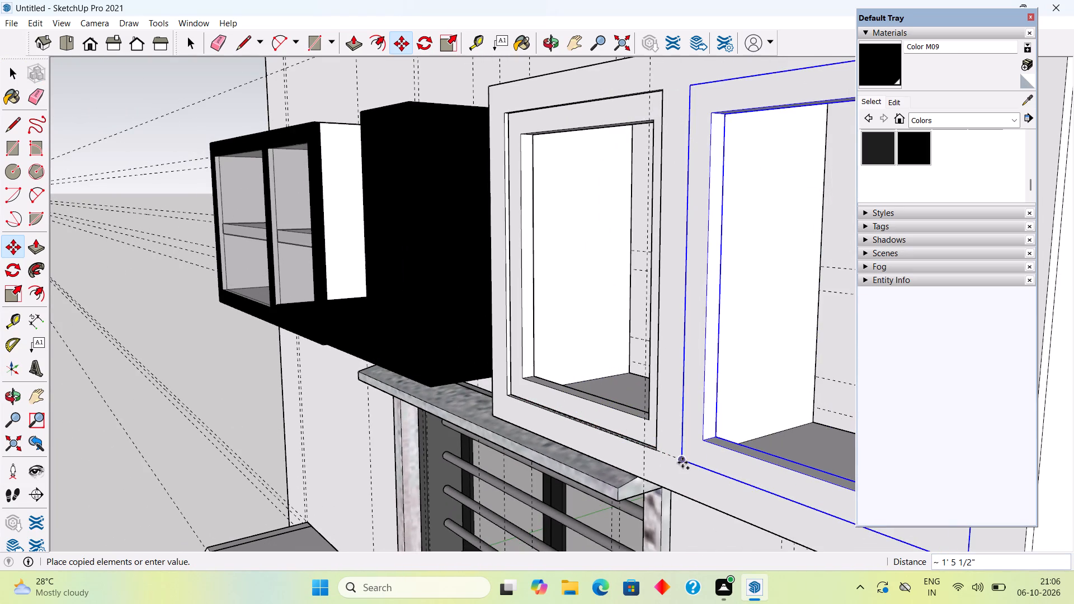
pyautogui.scroll(3, 692, 457)
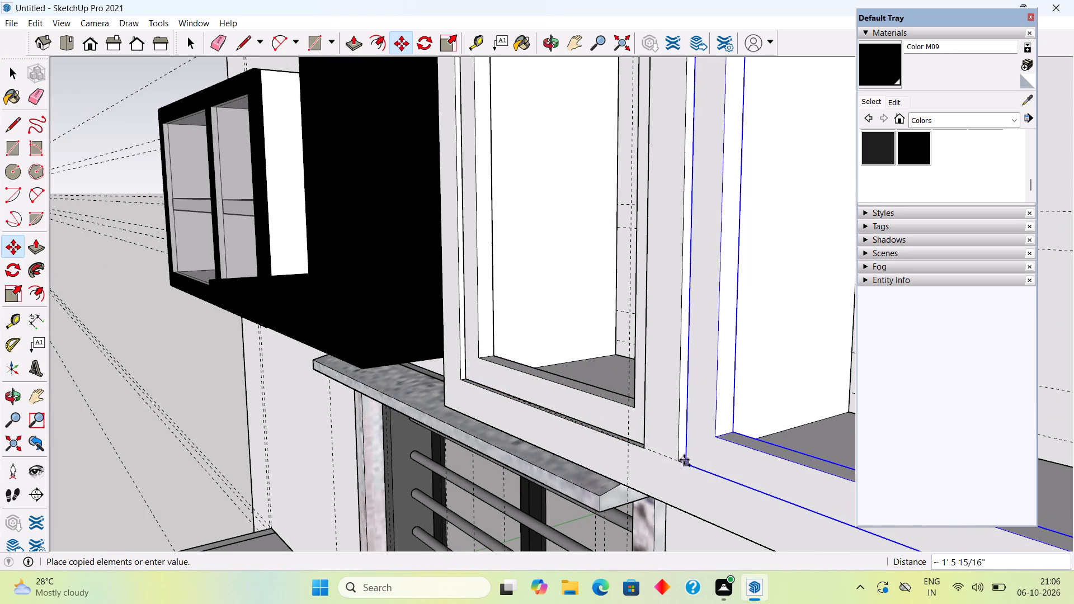
pyautogui.click(682, 460)
pyautogui.scroll(5, 682, 460)
pyautogui.press('space')
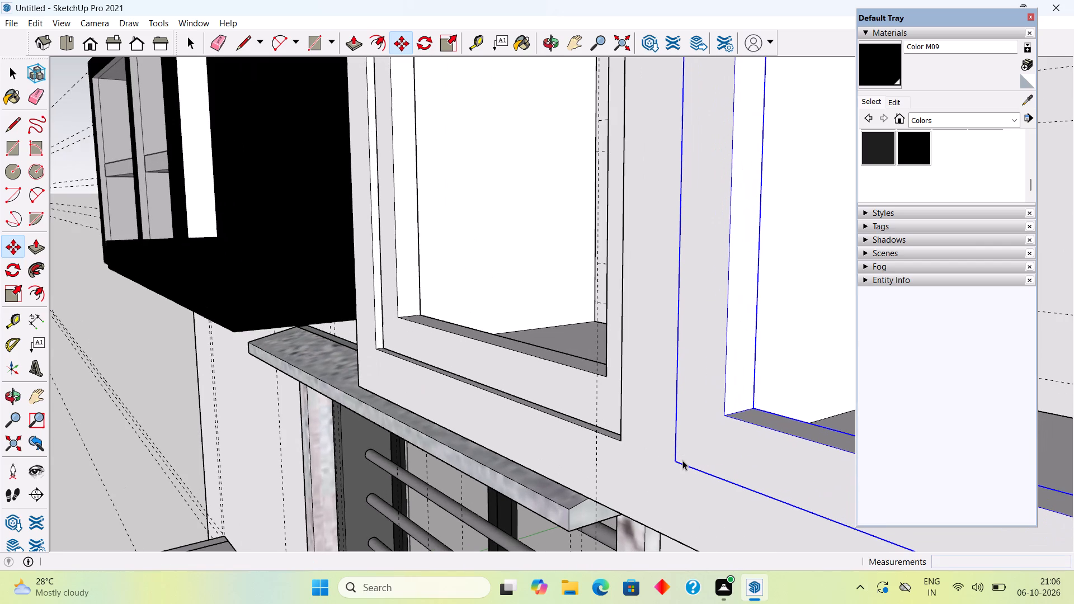
# Move the copied door frame about 11/16" inward into the second opening.
pyautogui.press('m')
pyautogui.click(679, 462)
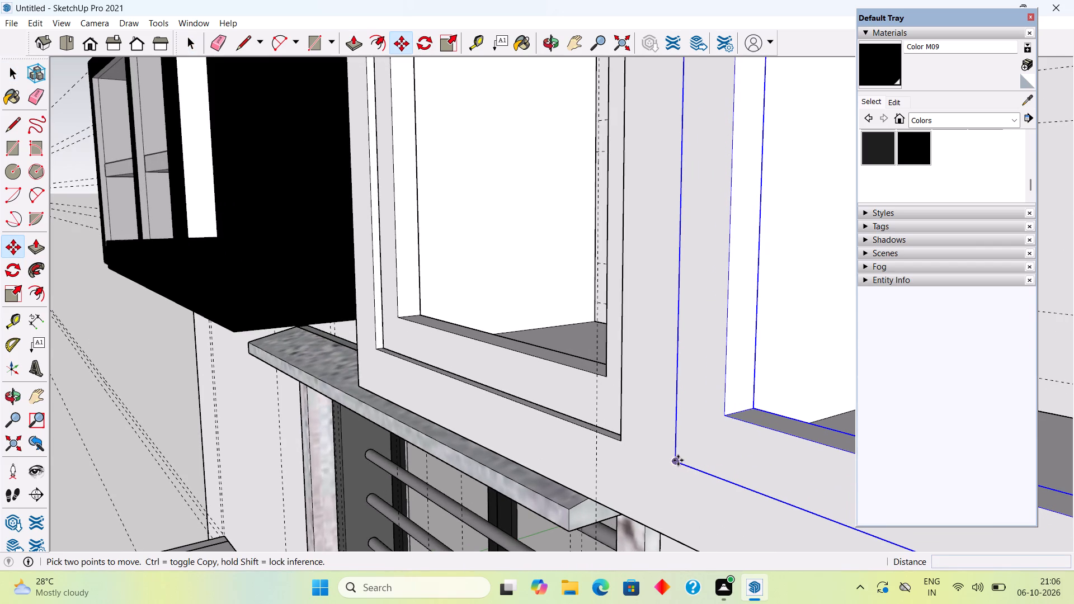
pyautogui.click(689, 453)
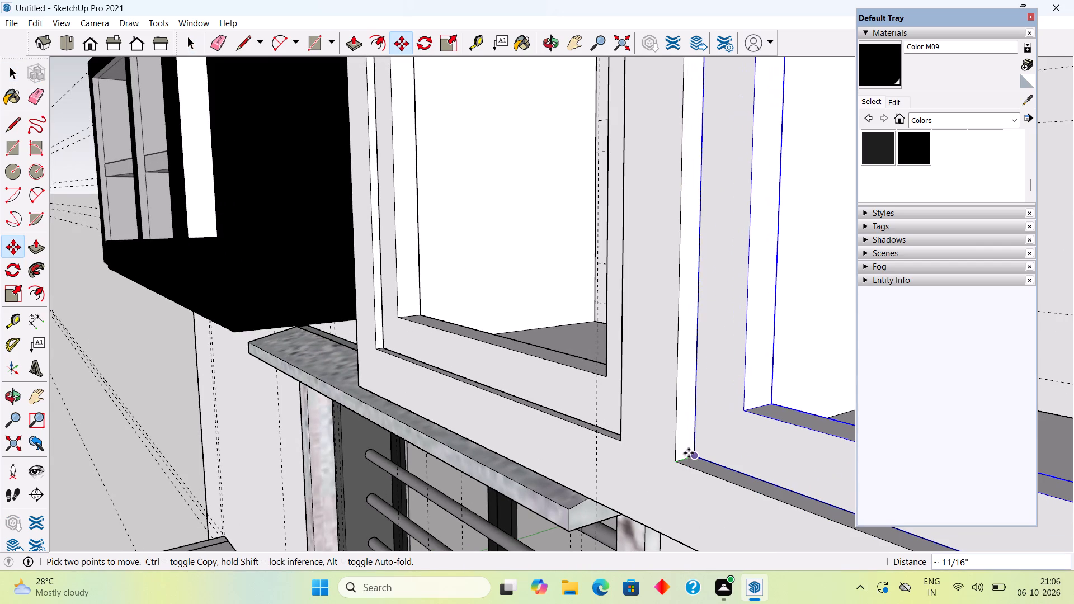
pyautogui.press('space')
# Deselect the copied frame and examine both framed doors on the wall cabinet from the side, front and above.
pyautogui.scroll(-17, 686, 453)
pyautogui.moveTo(628, 310); pyautogui.dragTo(510, 310, button='middle')
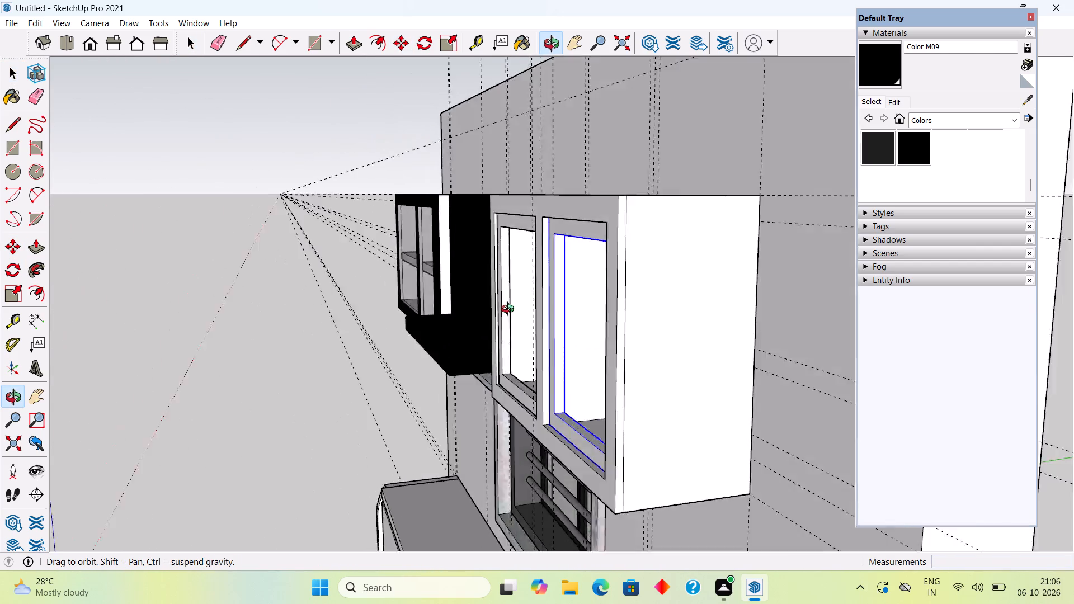
pyautogui.moveTo(510, 310); pyautogui.dragTo(696, 318, button='middle')
pyautogui.scroll(-9, 696, 318)
pyautogui.scroll(-1, 652, 354)
pyautogui.moveTo(652, 355); pyautogui.dragTo(811, 257, button='middle')
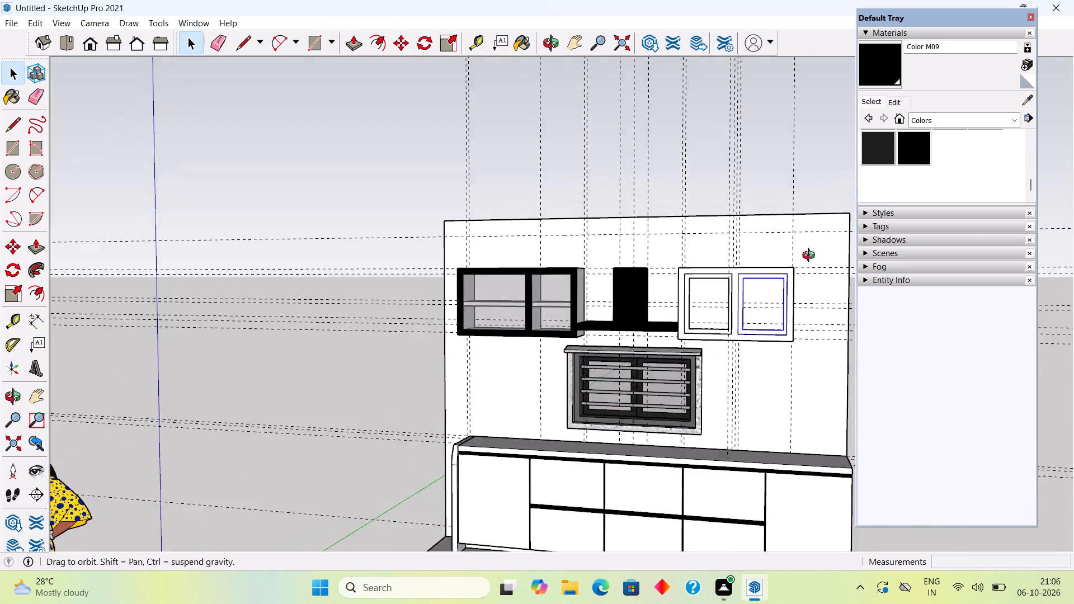
pyautogui.moveTo(811, 257); pyautogui.dragTo(821, 168, button='middle')
pyautogui.click(816, 160)
pyautogui.moveTo(747, 215); pyautogui.dragTo(787, 461, button='middle')
pyautogui.scroll(7, 784, 342)
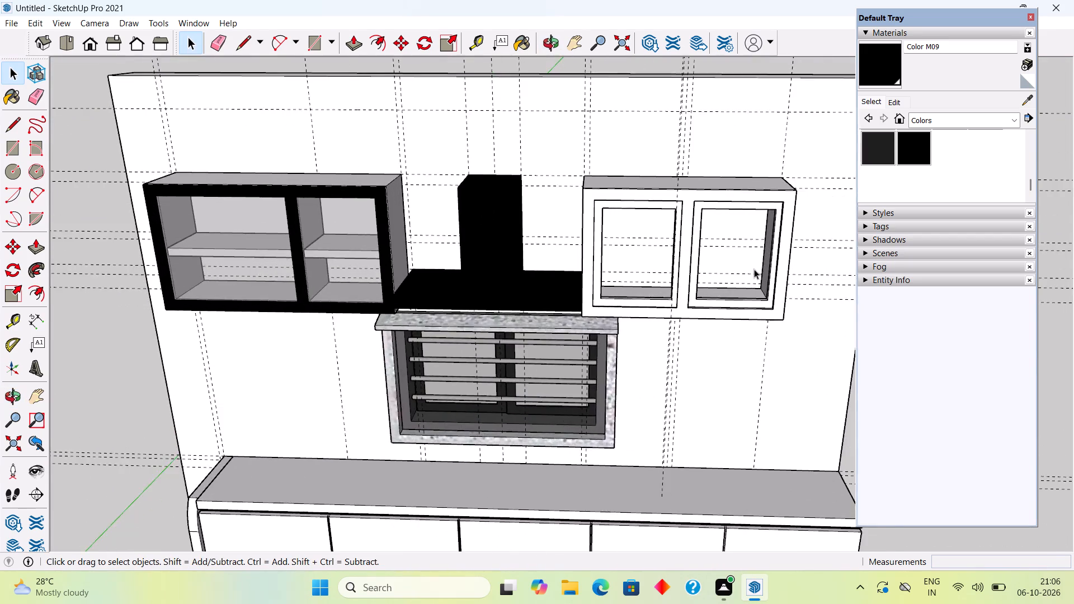
pyautogui.scroll(5, 754, 269)
pyautogui.moveTo(629, 234); pyautogui.dragTo(682, 213, button='middle')
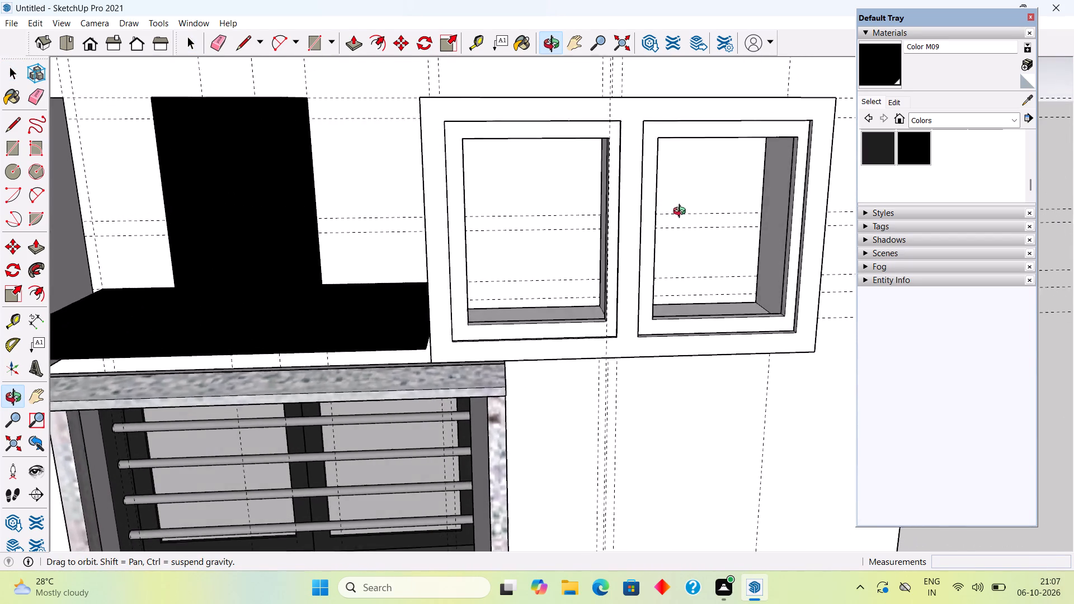
pyautogui.moveTo(682, 213); pyautogui.dragTo(734, 300, button='middle')
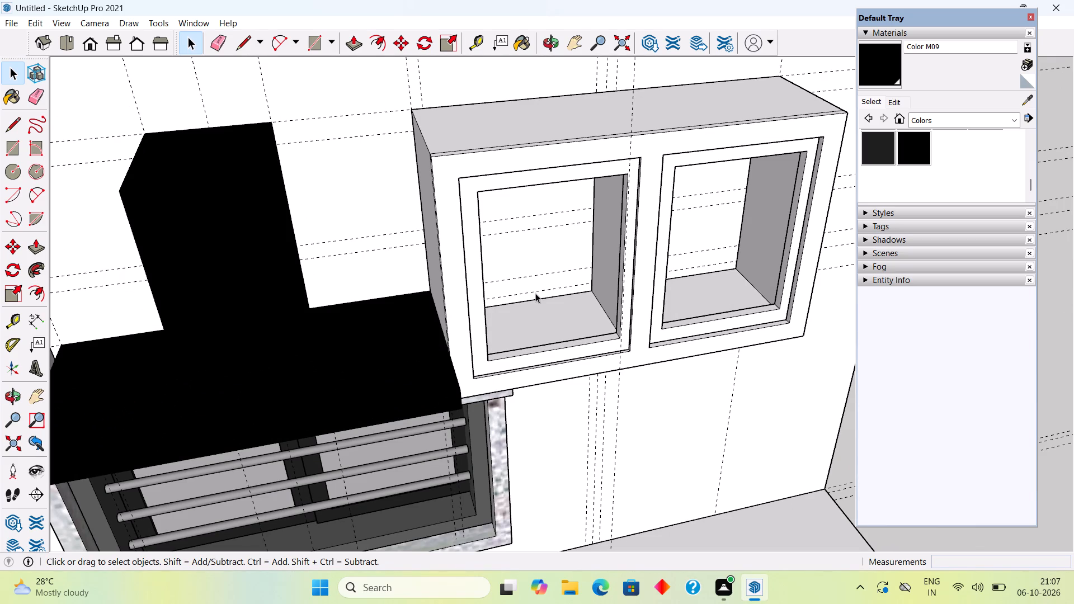
# Delete the upper of the two low horizontal guides behind the opening nearest the hood.
pyautogui.scroll(4, 539, 214)
pyautogui.moveTo(497, 204); pyautogui.dragTo(448, 94, button='middle')
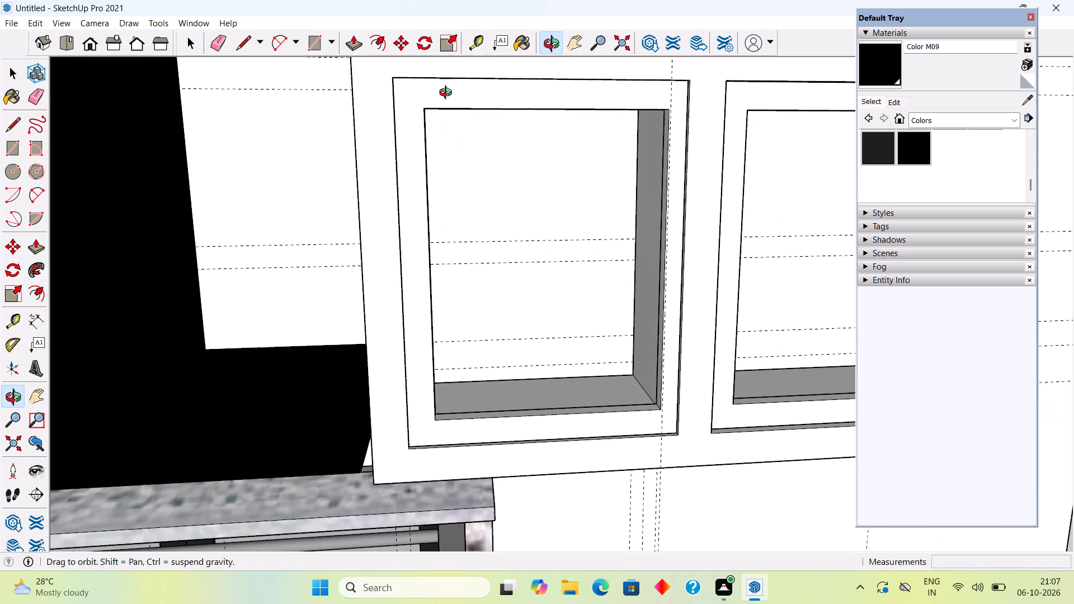
pyautogui.moveTo(448, 94); pyautogui.dragTo(436, 92, button='middle')
pyautogui.scroll(3, 482, 158)
pyautogui.moveTo(498, 171); pyautogui.dragTo(492, 156, button='middle')
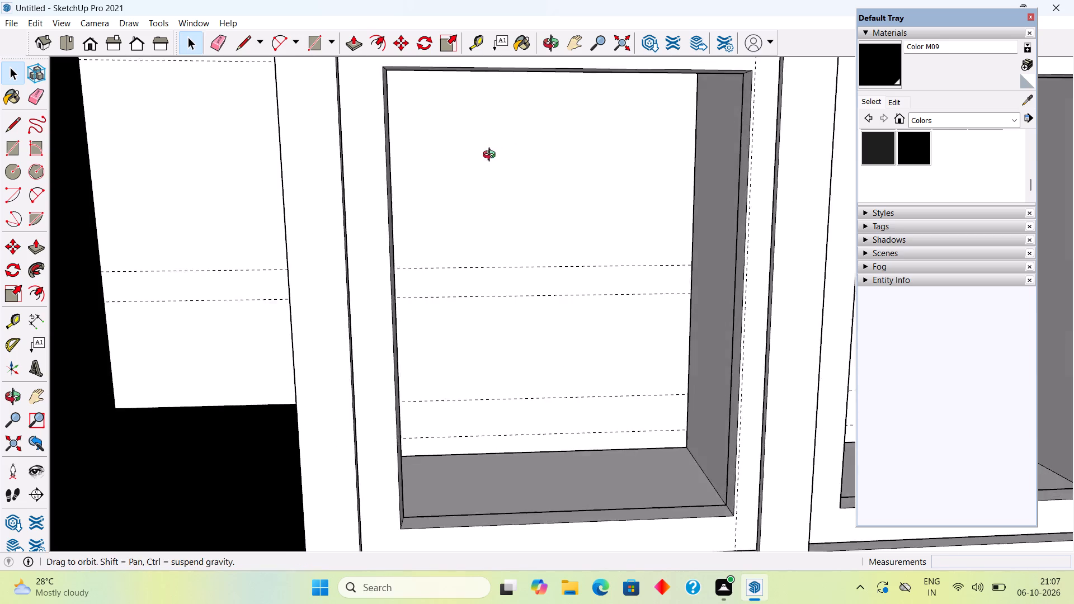
pyautogui.moveTo(492, 156); pyautogui.dragTo(469, 133, button='middle')
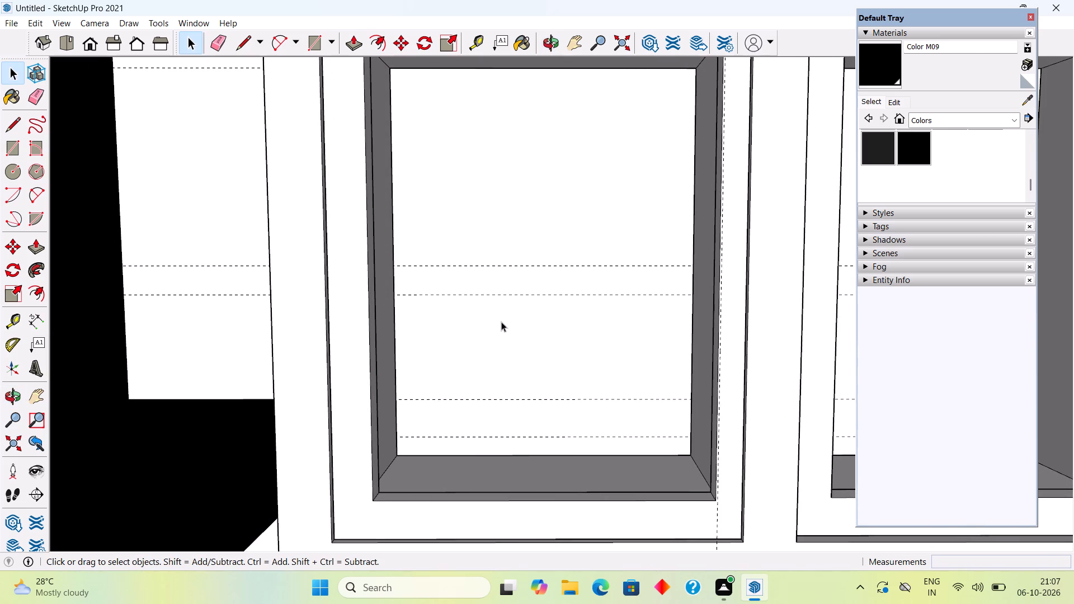
pyautogui.click(518, 399)
pyautogui.press('Delete')
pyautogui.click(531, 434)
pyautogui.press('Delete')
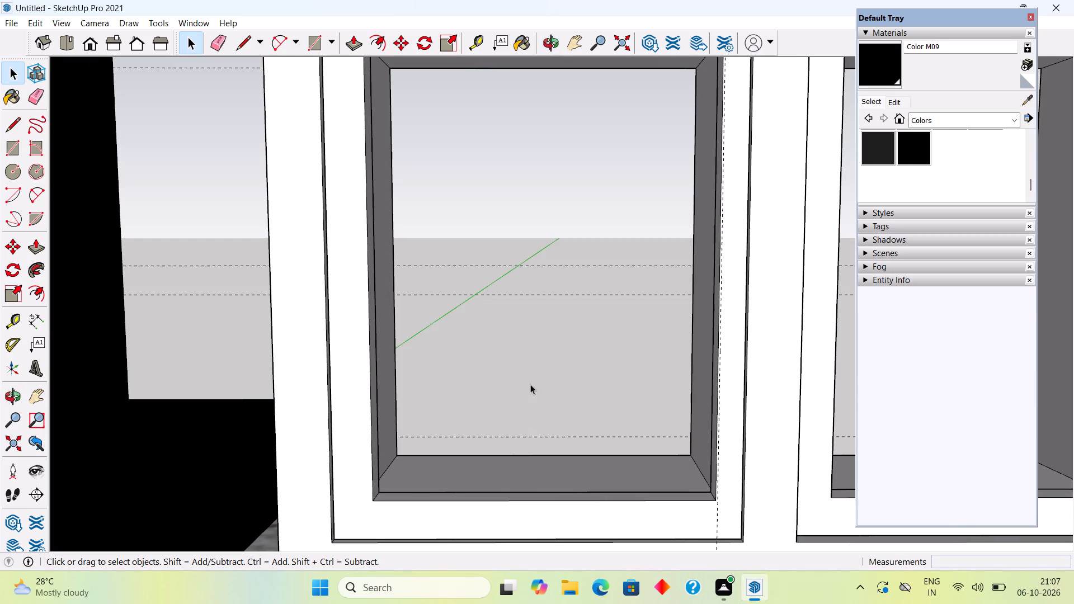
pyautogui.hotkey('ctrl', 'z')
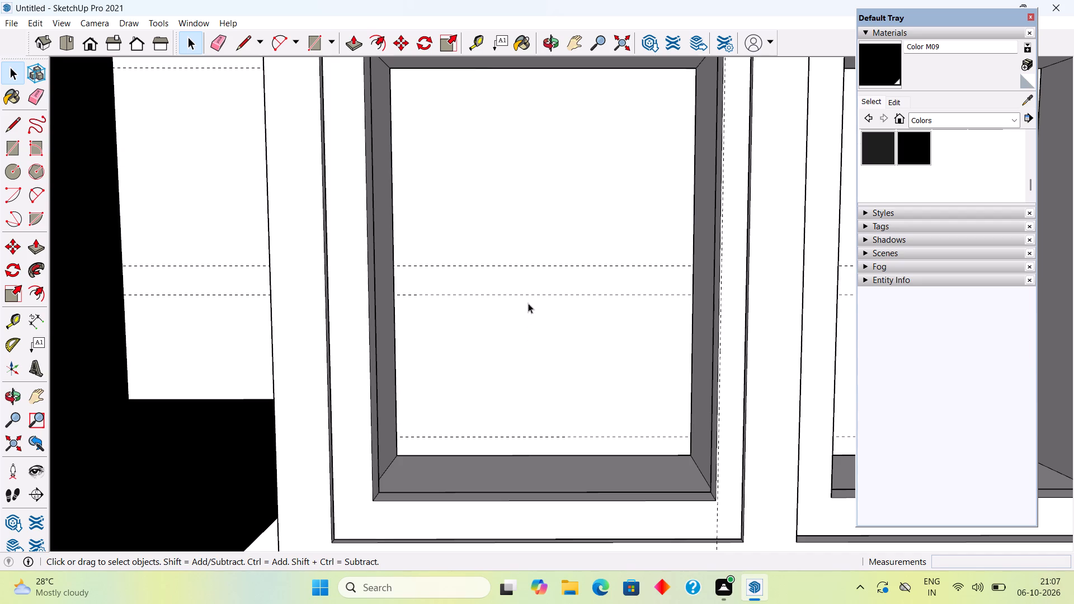
# Delete the three remaining horizontal guides crossing the opening nearest the hood.
pyautogui.click(529, 295)
pyautogui.press('Delete')
pyautogui.click(535, 264)
pyautogui.press('Delete')
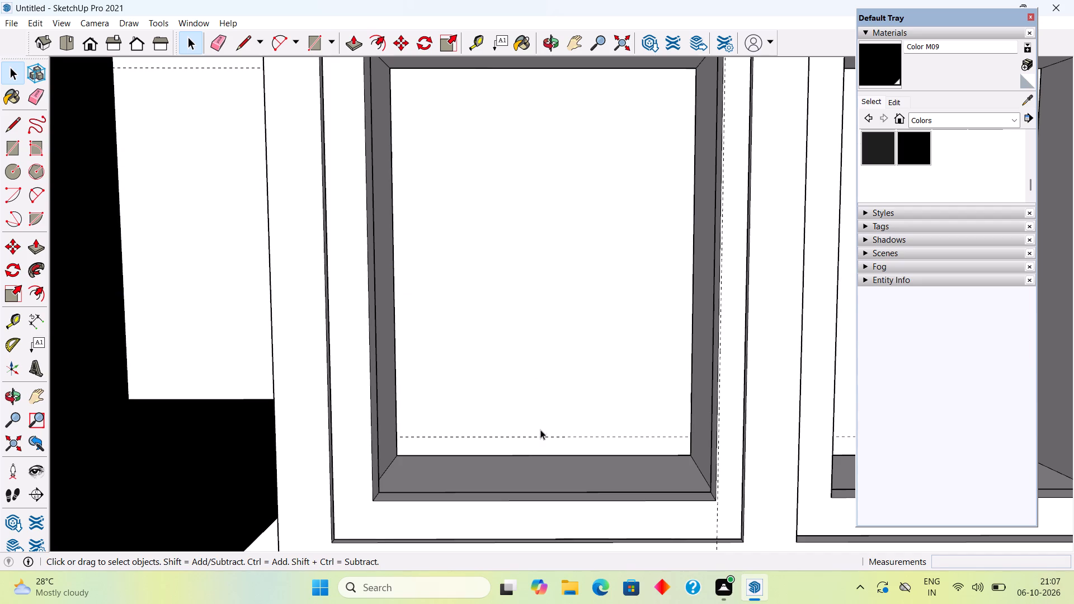
pyautogui.click(541, 436)
pyautogui.press('Delete')
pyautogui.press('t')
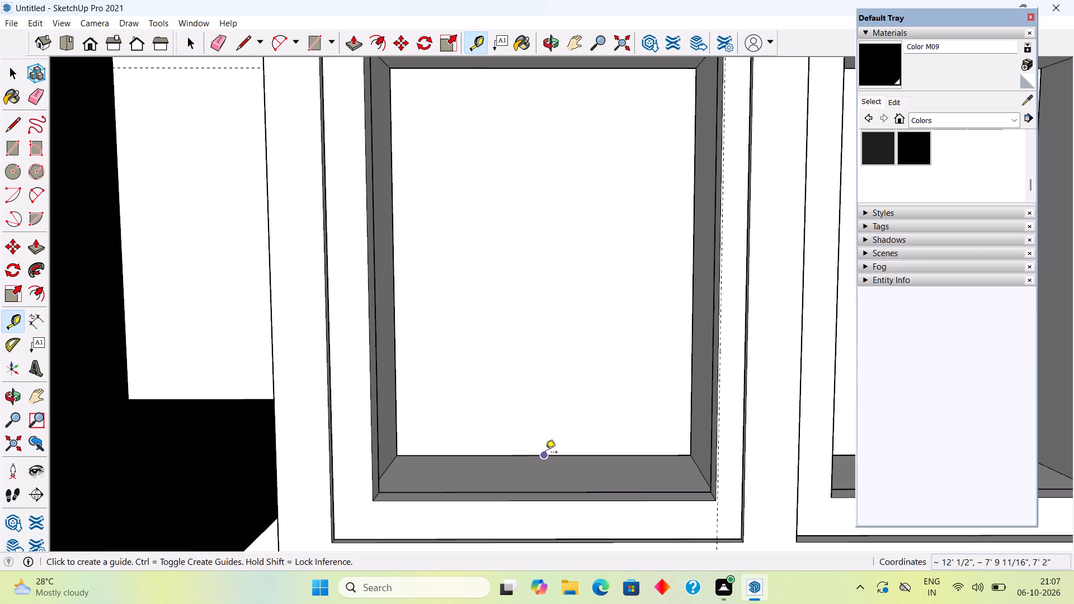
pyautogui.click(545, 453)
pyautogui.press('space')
# Place a horizontal guide parallel to the opening's bottom back edge, at mid-height of the opening nearest the hood.
pyautogui.write('T')
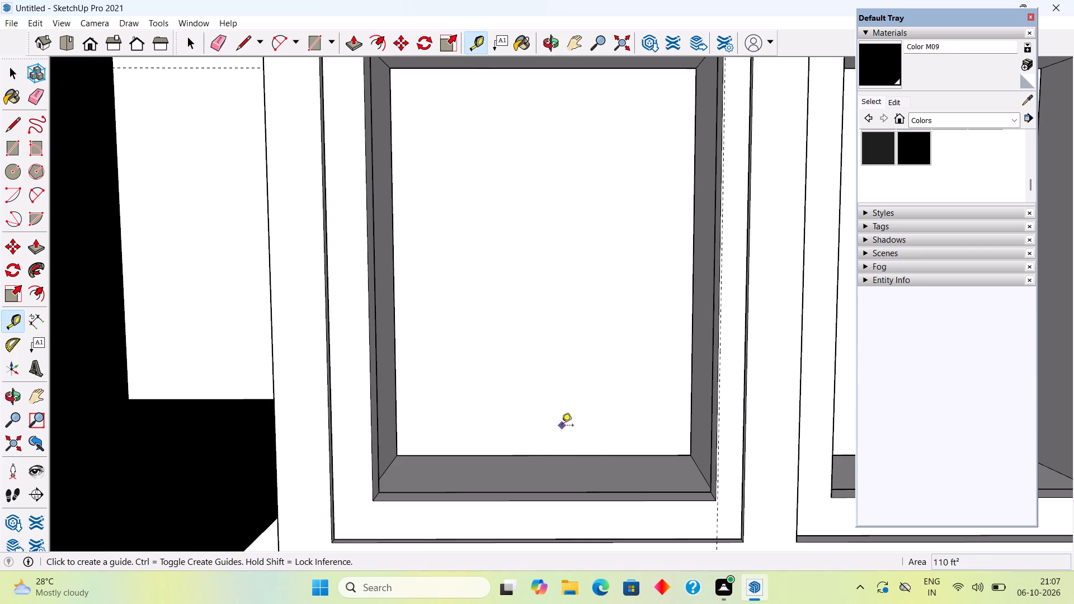
pyautogui.click(588, 453)
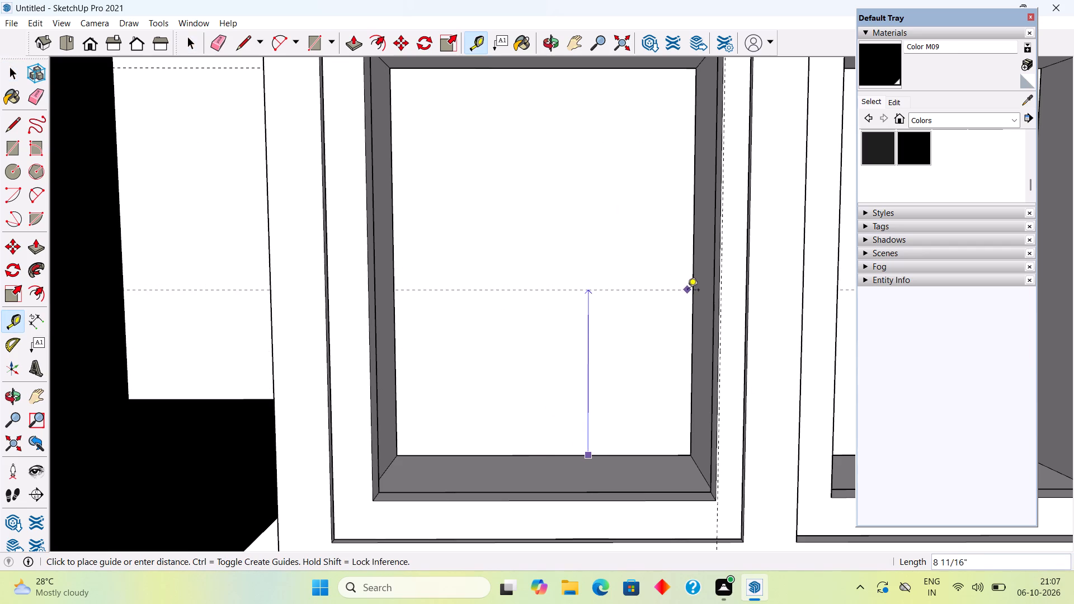
pyautogui.click(694, 260)
# Add a second horizontal guide 1" above the mid-height guide.
pyautogui.click(635, 264)
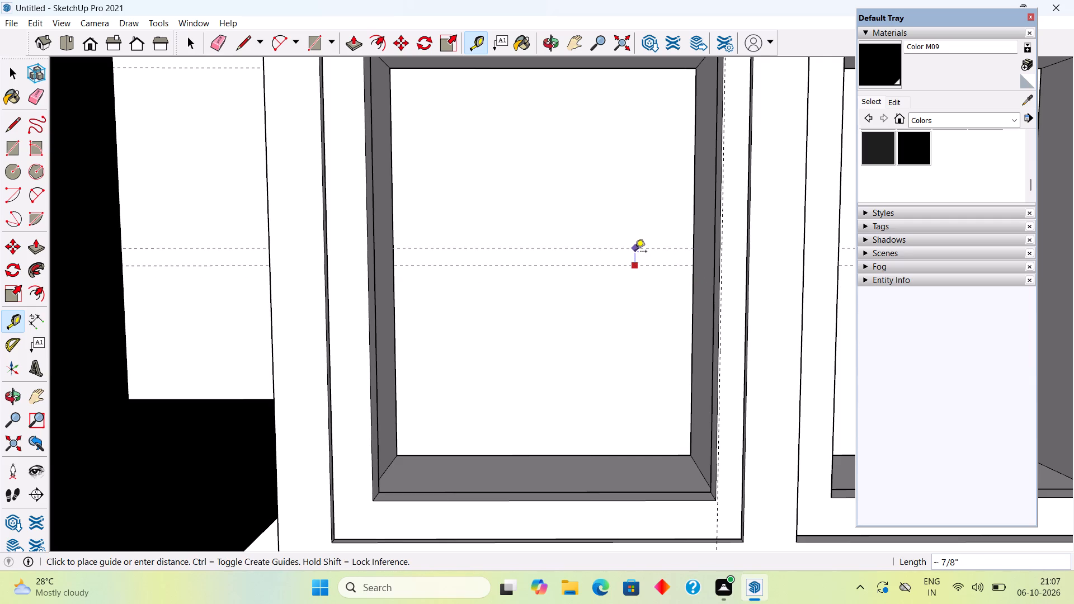
pyautogui.write('1"')
pyautogui.press('Return')
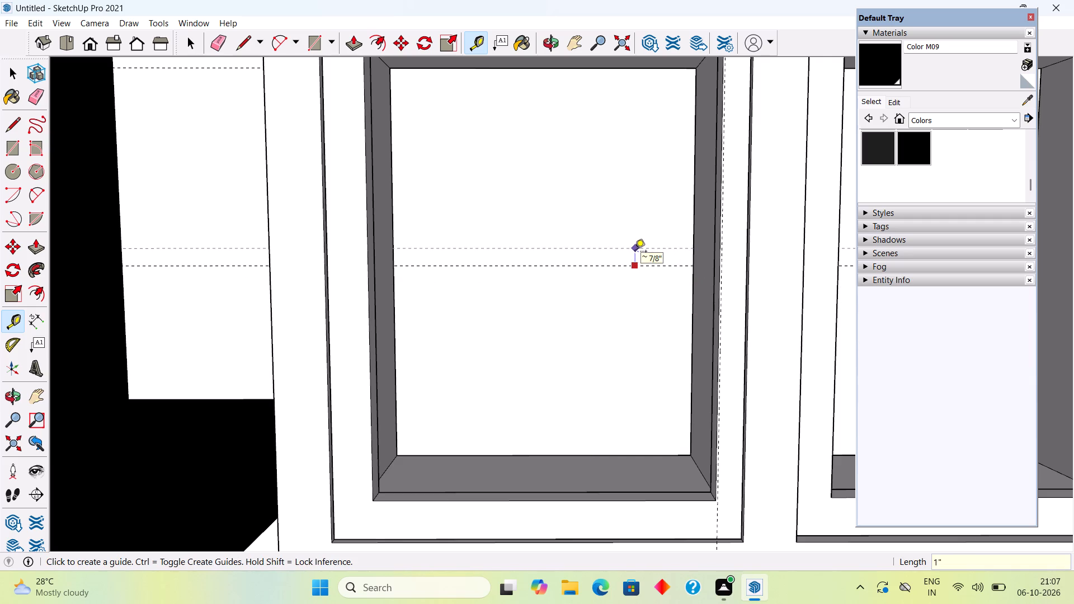
# Draw a 1" high shelf rectangle between the two mid-height guides, across the back of the opening nearest the hood.
pyautogui.press('space')
pyautogui.write('R')
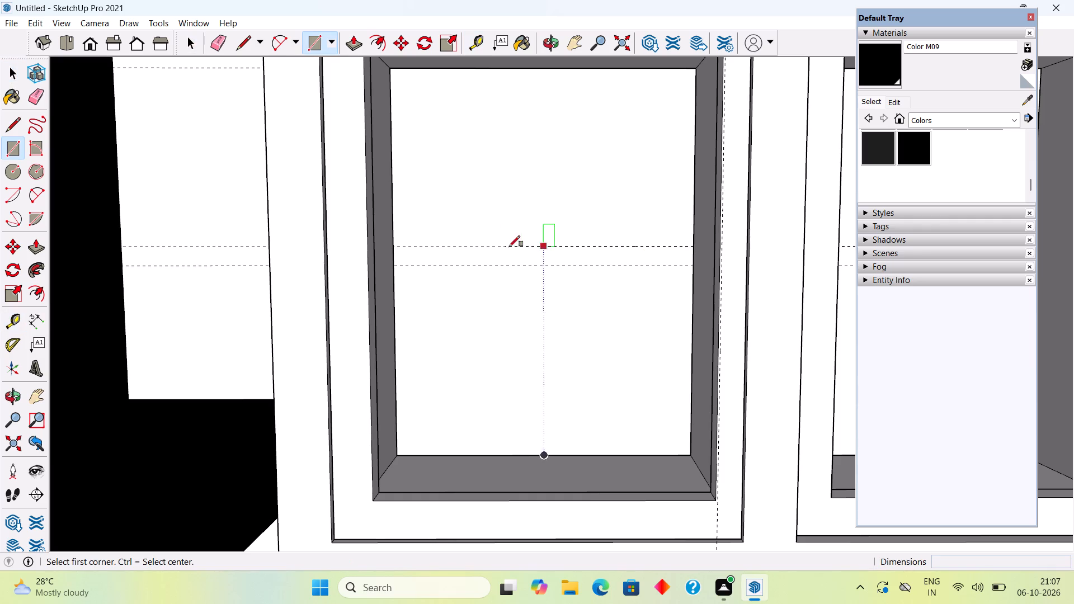
pyautogui.click(397, 246)
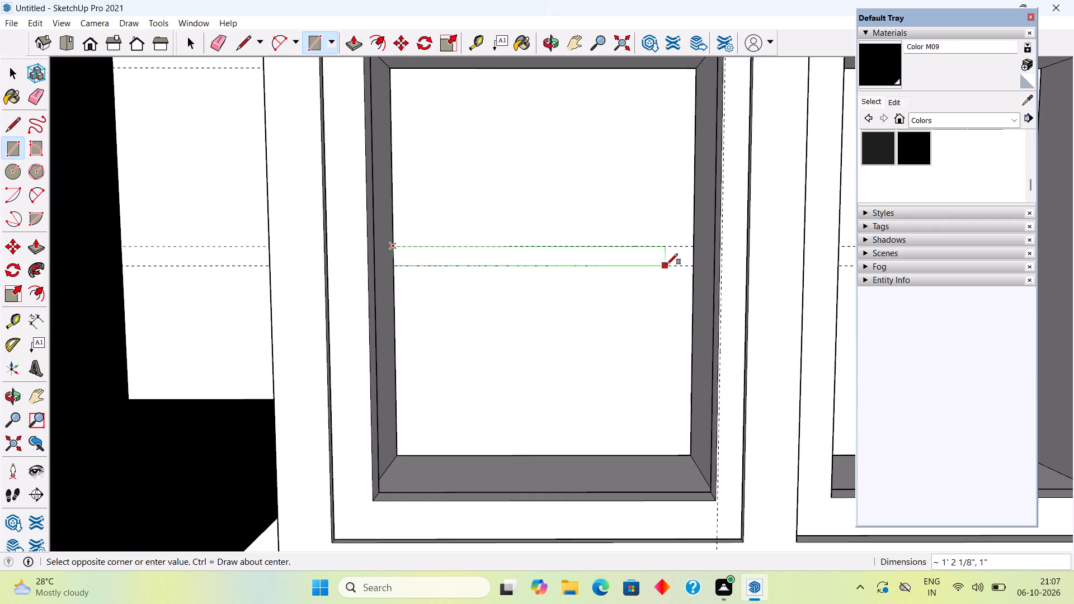
pyautogui.click(697, 268)
pyautogui.press('space')
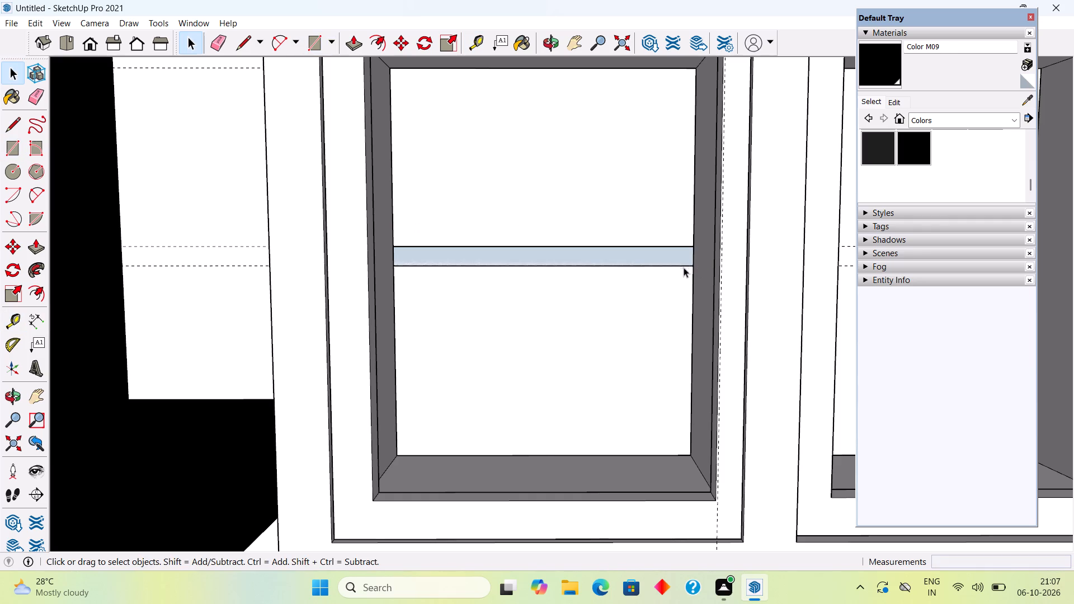
# Extrude the shelf rectangle forward about 10 9/16" to the inner side of the door frame nearest the hood.
pyautogui.press('p')
pyautogui.click(668, 249)
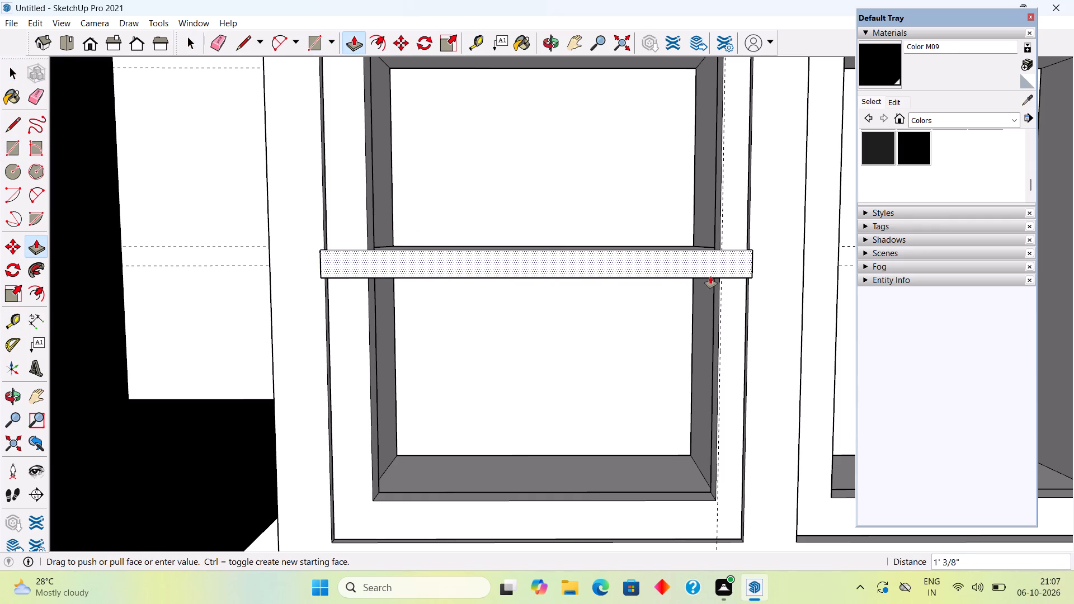
pyautogui.scroll(6, 710, 276)
pyautogui.moveTo(710, 276); pyautogui.dragTo(884, 312, button='middle')
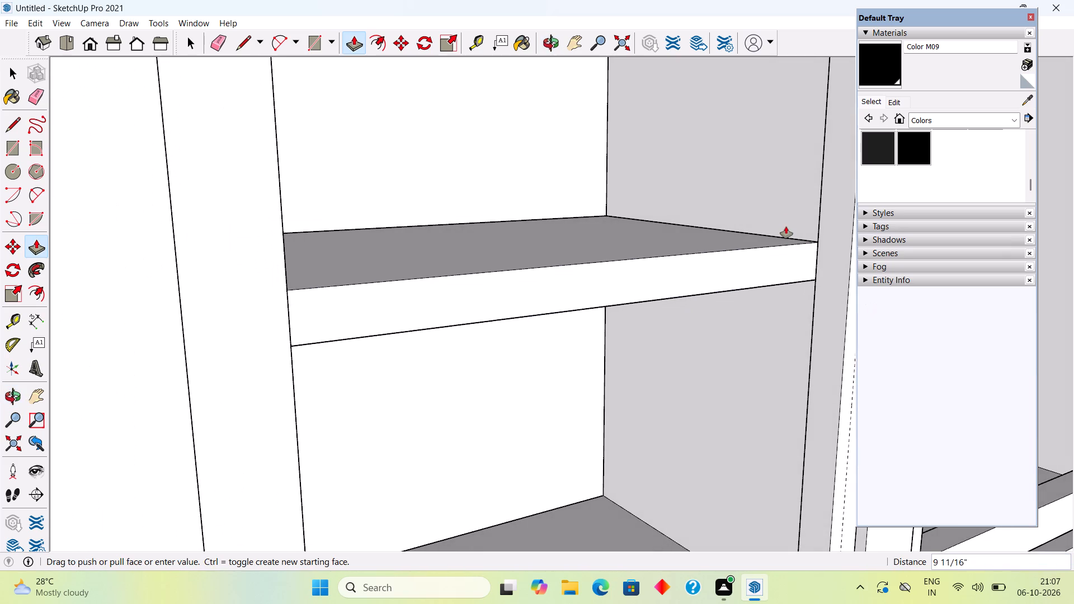
pyautogui.click(818, 227)
# Make the whole shelf in the opening nearest the hood a group.
pyautogui.scroll(-10, 818, 227)
pyautogui.moveTo(816, 230); pyautogui.dragTo(767, 239, button='middle')
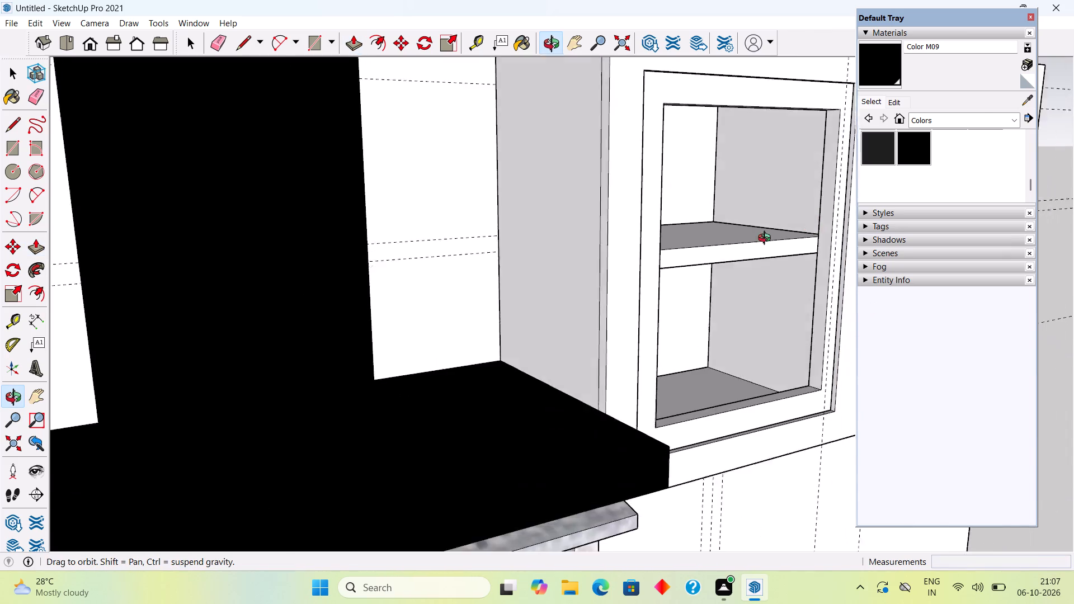
pyautogui.moveTo(767, 239); pyautogui.dragTo(551, 246, button='middle')
pyautogui.scroll(-7, 551, 246)
pyautogui.press('space')
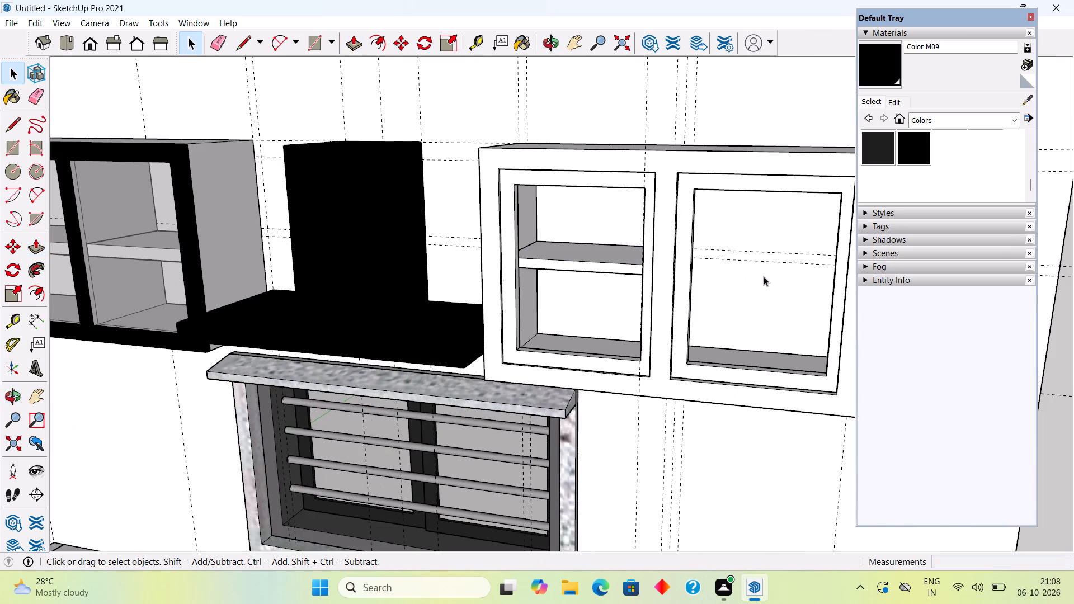
pyautogui.tripleClick(595, 265)
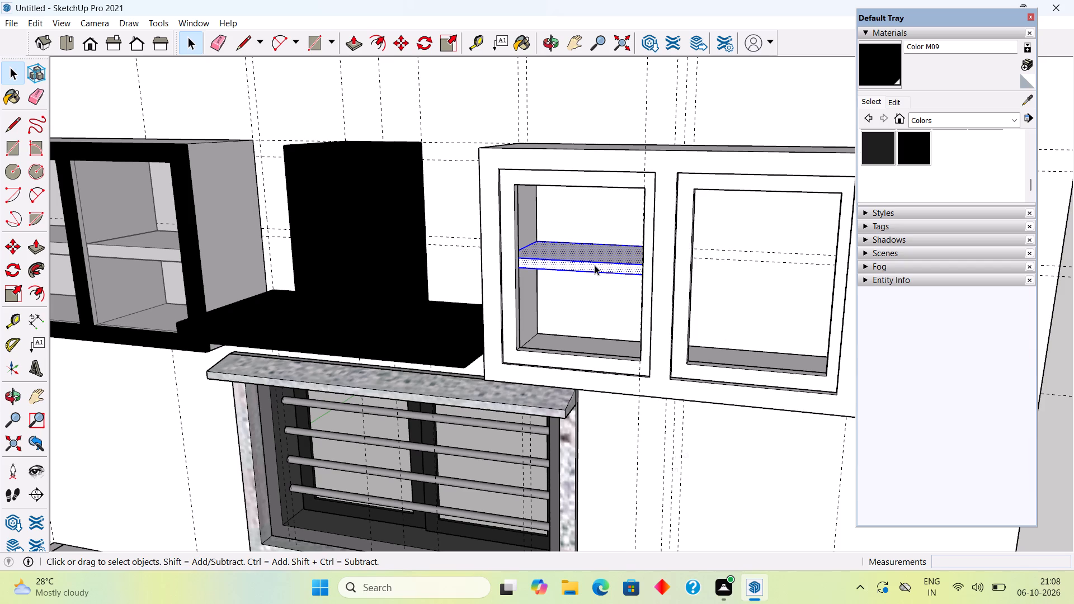
pyautogui.rightClick(595, 265)
pyautogui.click(670, 381)
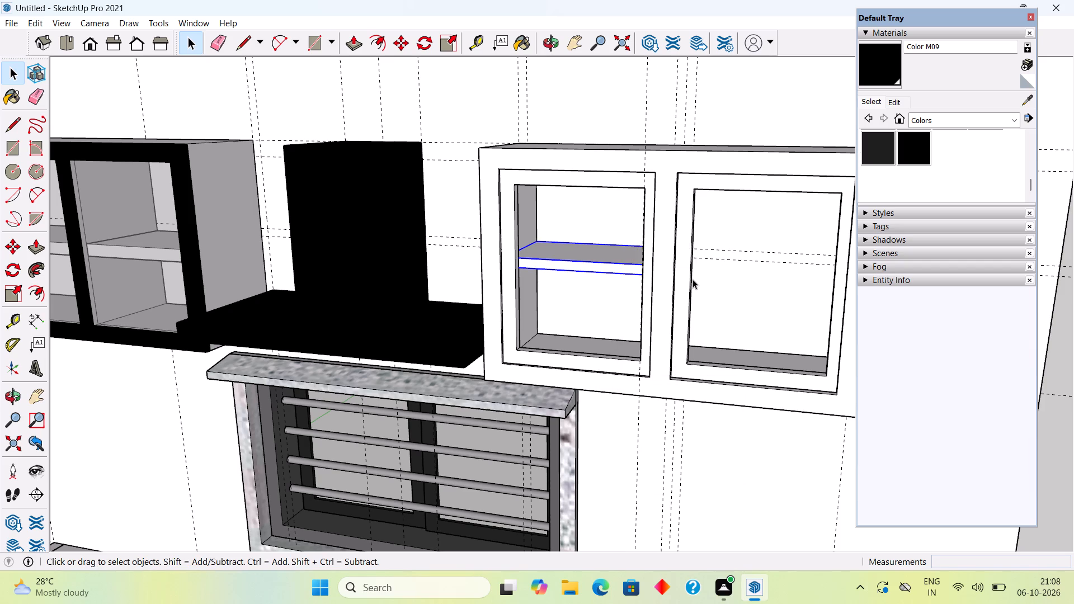
# Draw a shelf rectangle 1' 3 1/2" by 1" between the mid-height guides at the back of the opening farther from the hood.
pyautogui.press('r')
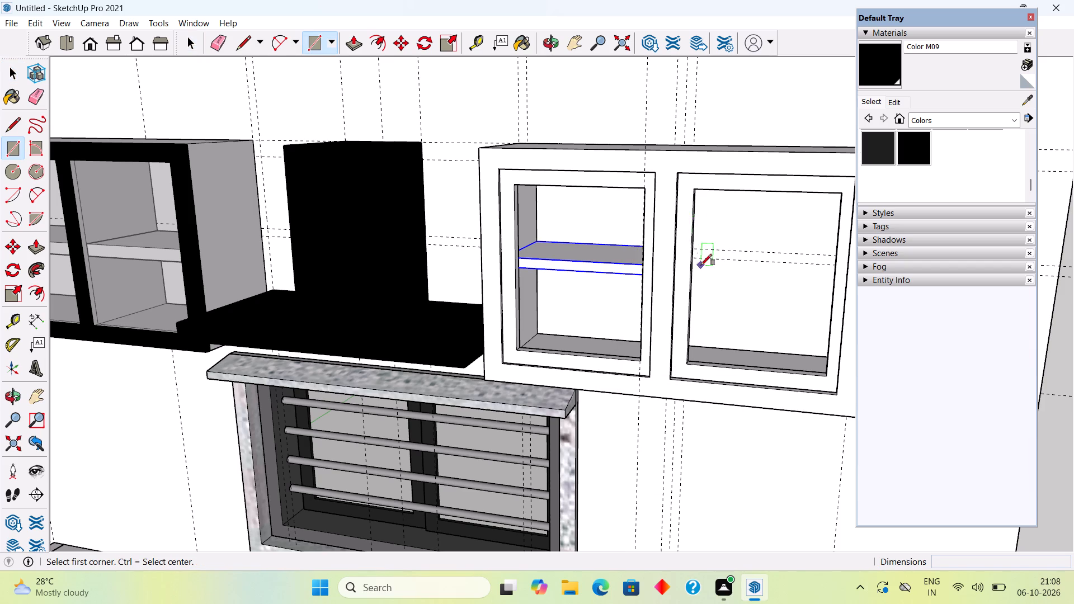
pyautogui.scroll(11, 701, 265)
pyautogui.moveTo(671, 220); pyautogui.dragTo(573, 219, button='middle')
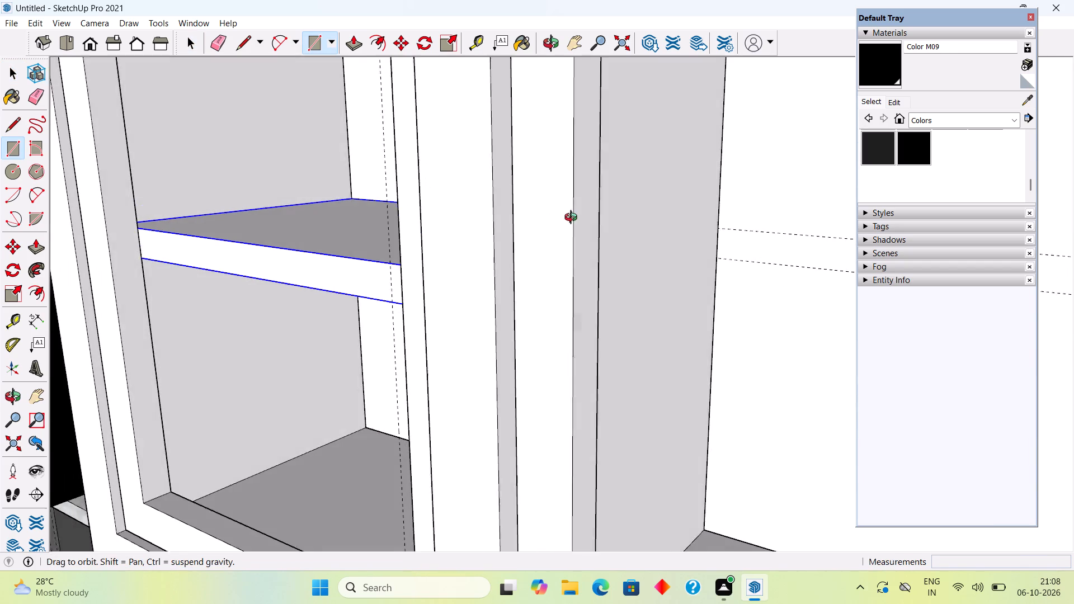
pyautogui.moveTo(573, 219); pyautogui.dragTo(560, 216, button='middle')
pyautogui.click(728, 230)
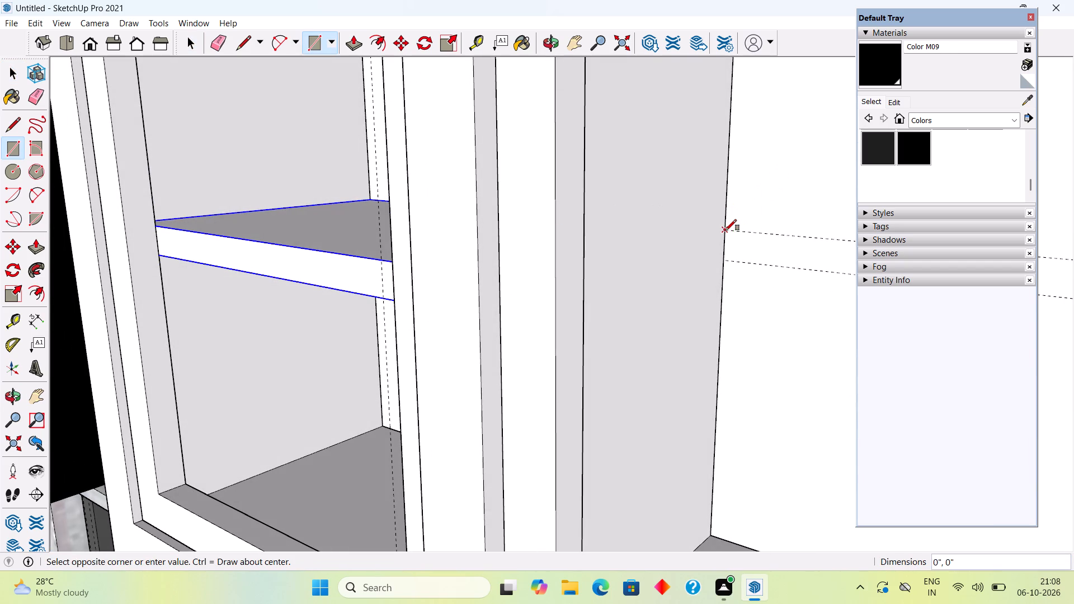
pyautogui.scroll(-16, 725, 231)
pyautogui.moveTo(726, 232); pyautogui.dragTo(860, 254, button='middle')
pyautogui.scroll(-14, 850, 252)
pyautogui.scroll(6, 826, 232)
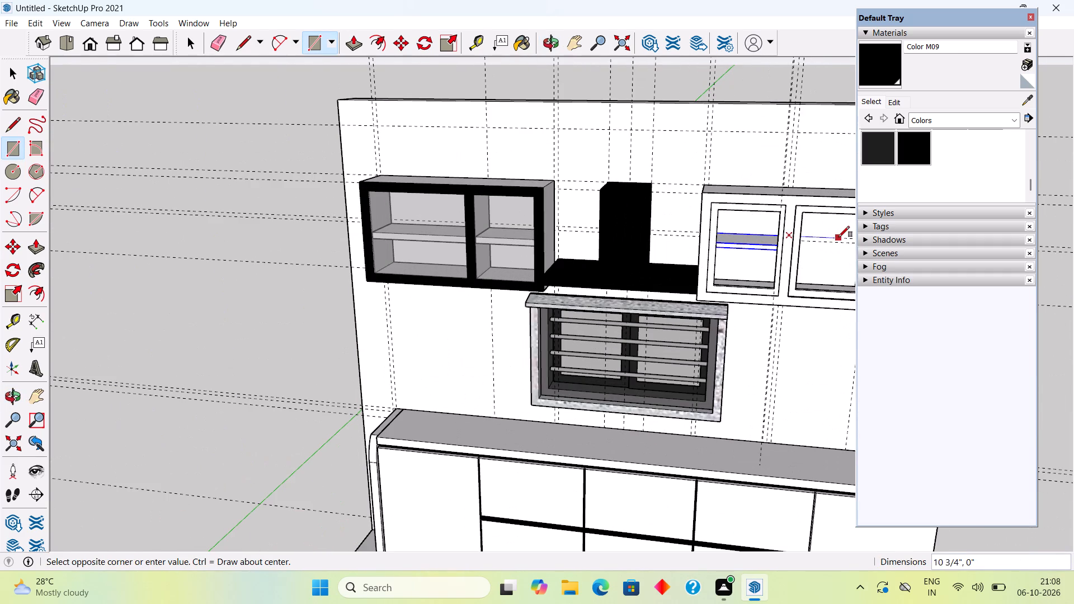
pyautogui.keyDown('shift'); pyautogui.moveTo(839, 237); pyautogui.dragTo(662, 212, button='middle'); pyautogui.keyUp('shift')
pyautogui.moveTo(662, 212); pyautogui.dragTo(788, 204, button='middle')
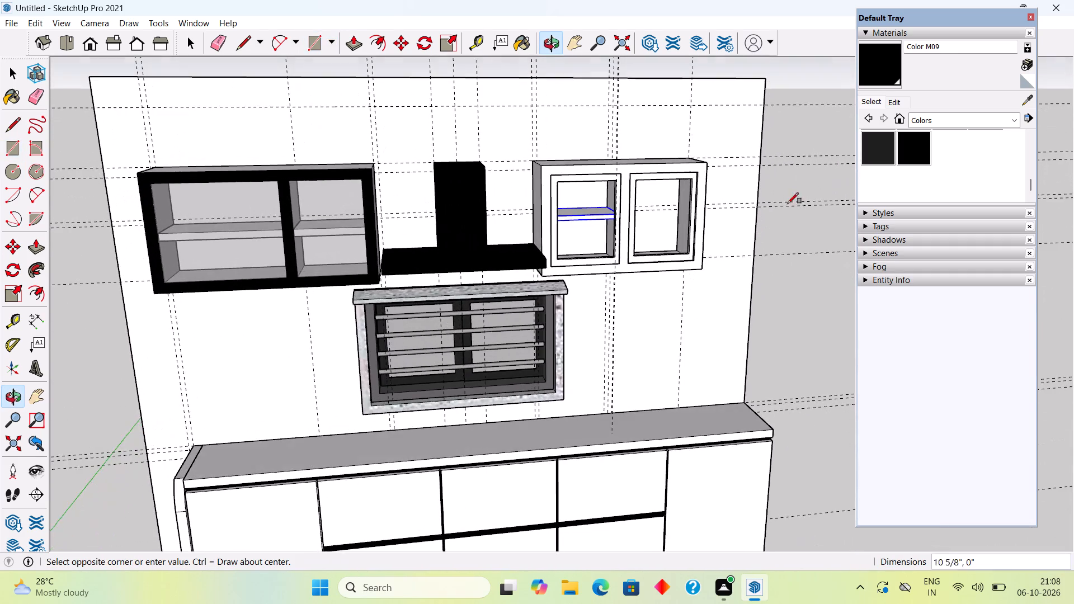
pyautogui.scroll(6, 718, 215)
pyautogui.scroll(6, 632, 196)
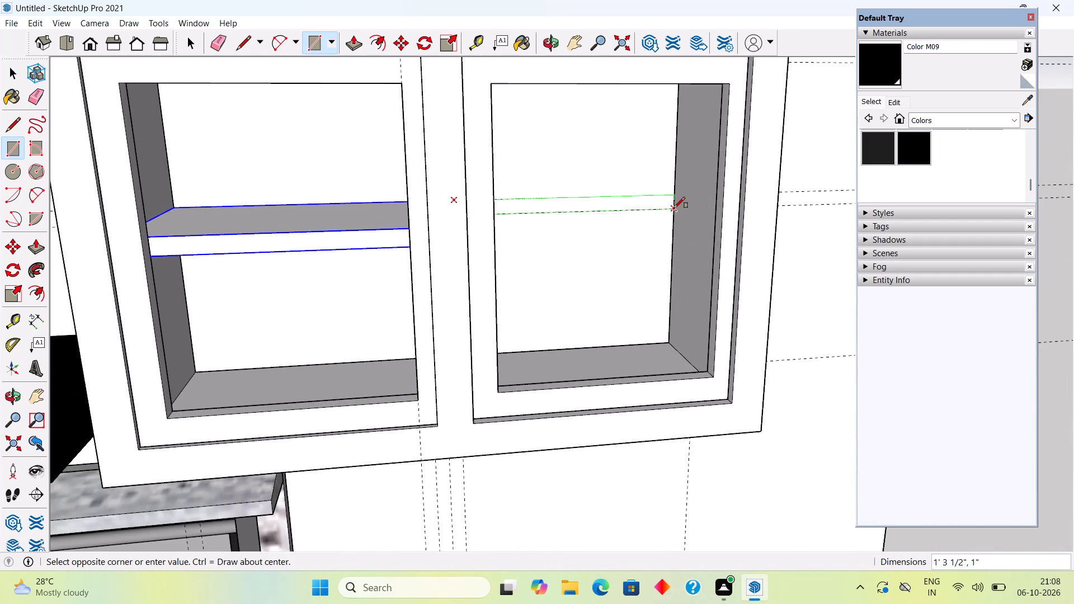
pyautogui.click(674, 208)
pyautogui.press('space')
# Extrude the second shelf rectangle forward about 10 1/4" to the inner side of its door frame.
pyautogui.moveTo(676, 207); pyautogui.dragTo(700, 201, button='middle')
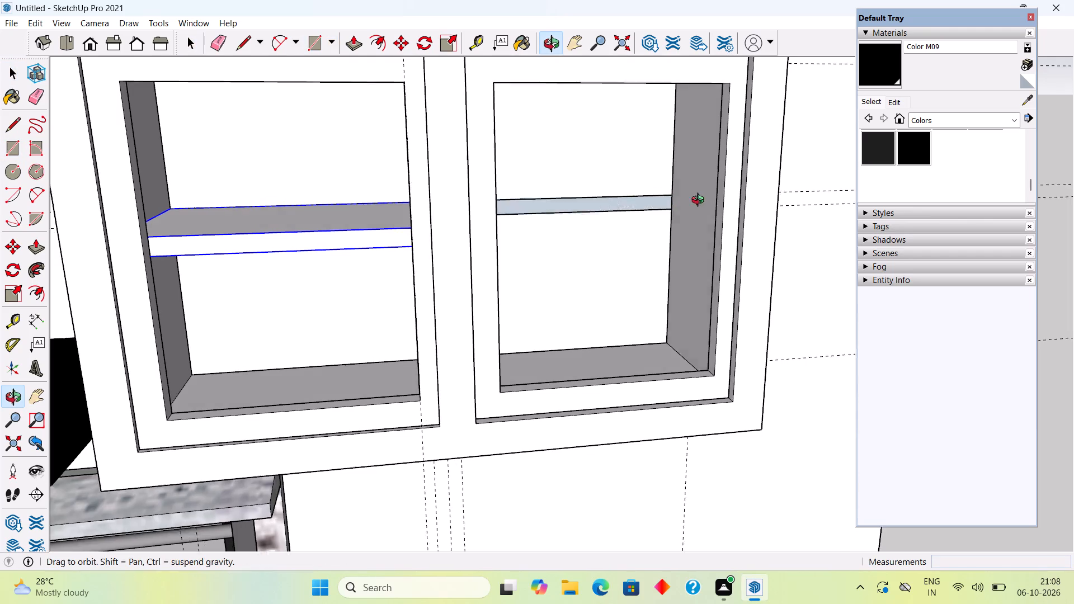
pyautogui.moveTo(700, 201); pyautogui.dragTo(723, 197, button='middle')
pyautogui.press('p')
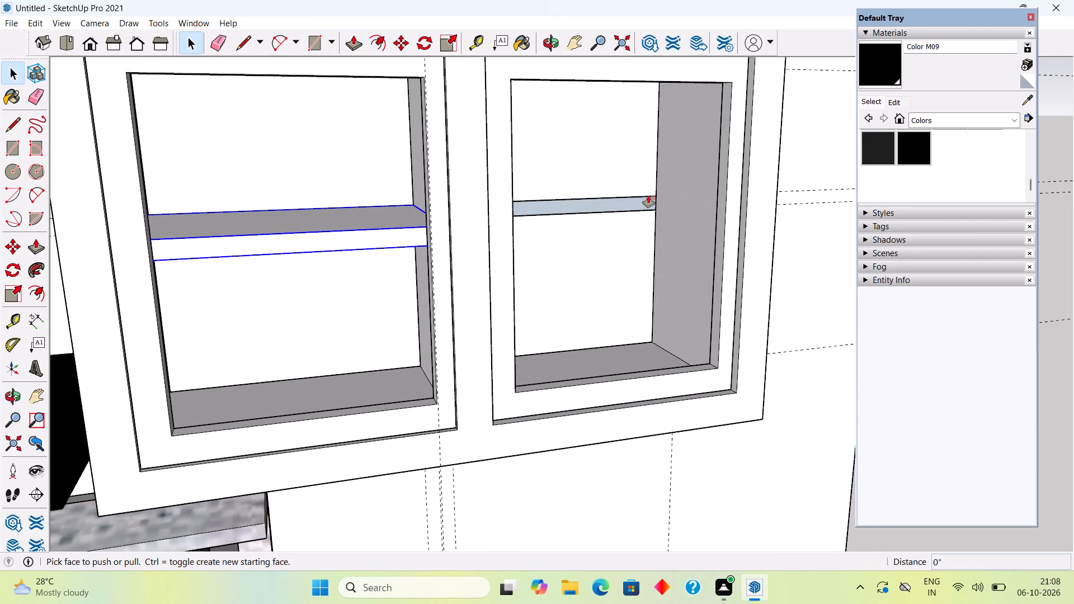
pyautogui.click(648, 196)
pyautogui.click(654, 203)
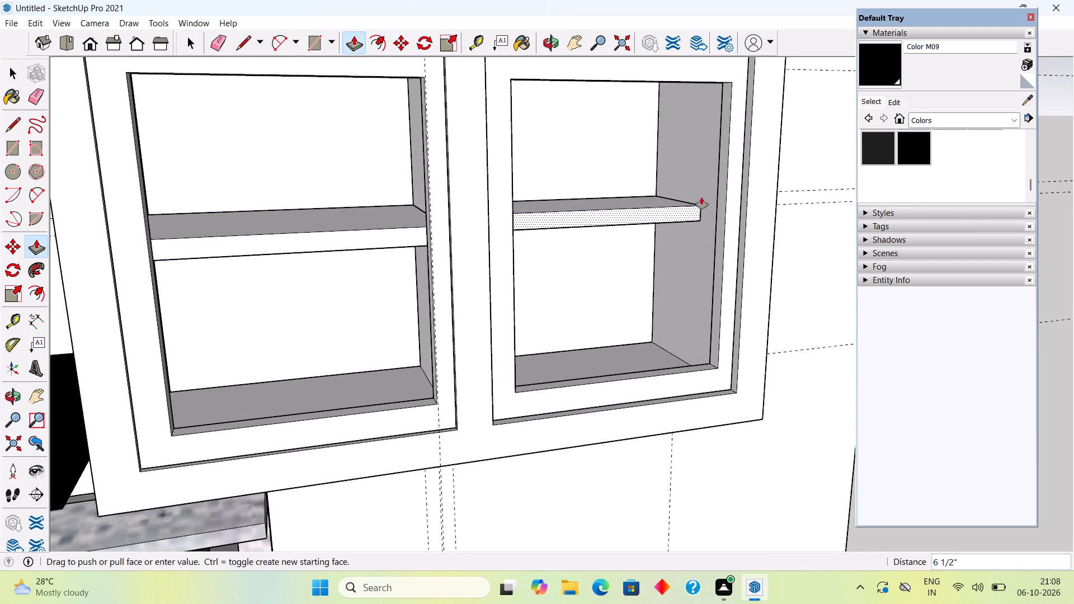
pyautogui.click(716, 182)
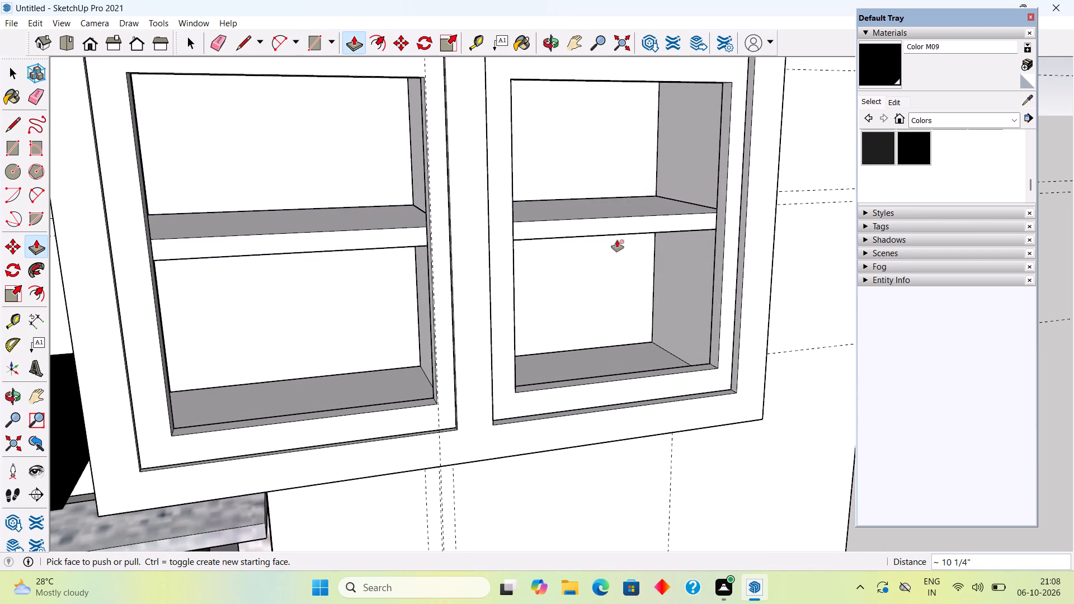
# Make the whole shelf in the opening farther from the hood a group and clear the selection.
pyautogui.press('space')
pyautogui.tripleClick(618, 226)
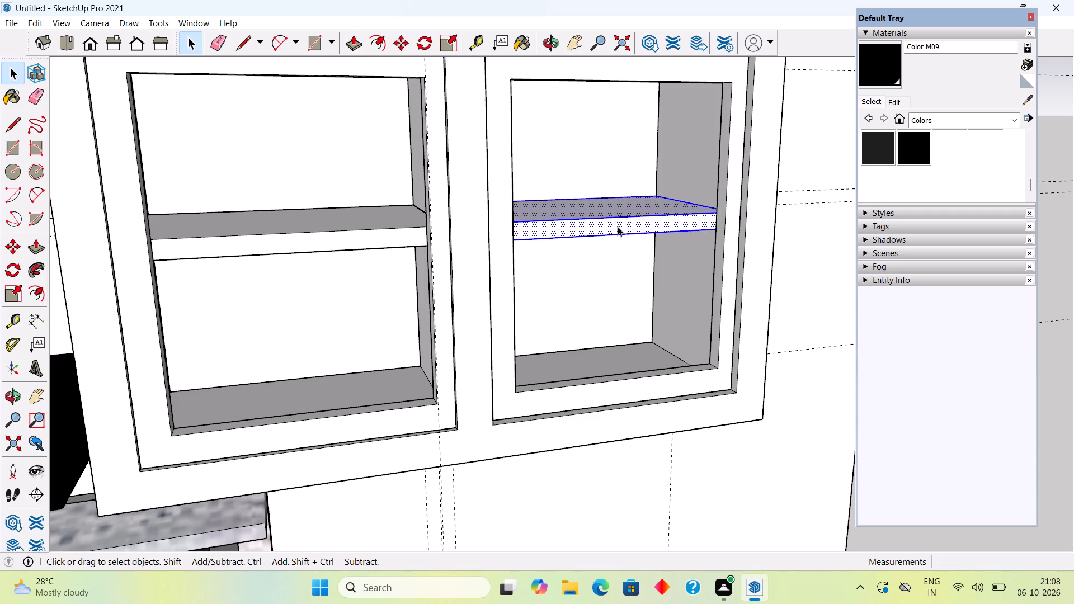
pyautogui.rightClick(618, 226)
pyautogui.click(650, 345)
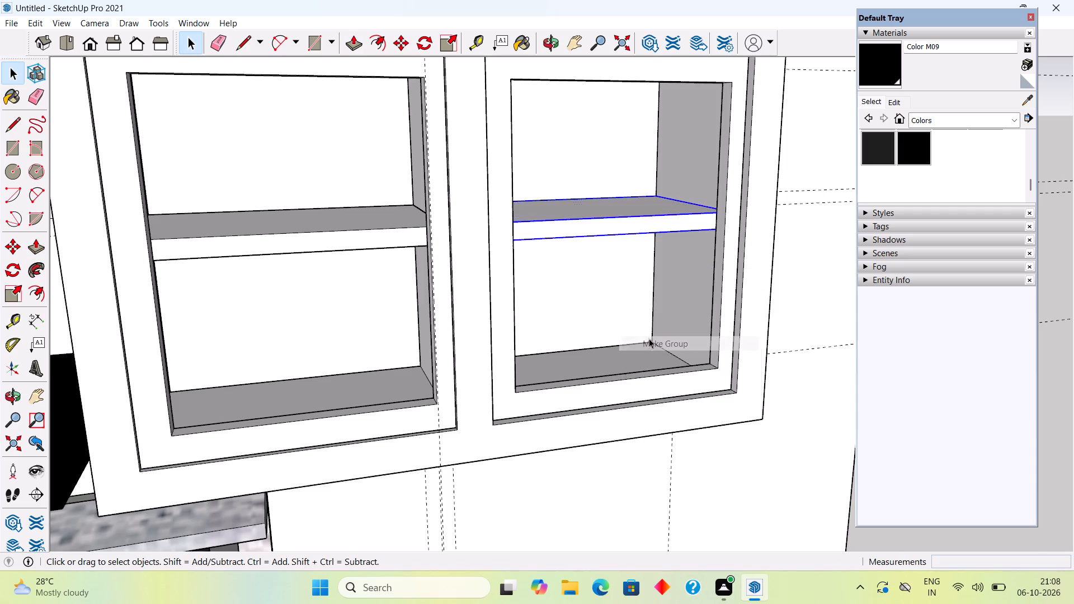
pyautogui.scroll(-10, 648, 334)
pyautogui.moveTo(624, 308); pyautogui.dragTo(483, 300, button='middle')
pyautogui.scroll(-3, 483, 300)
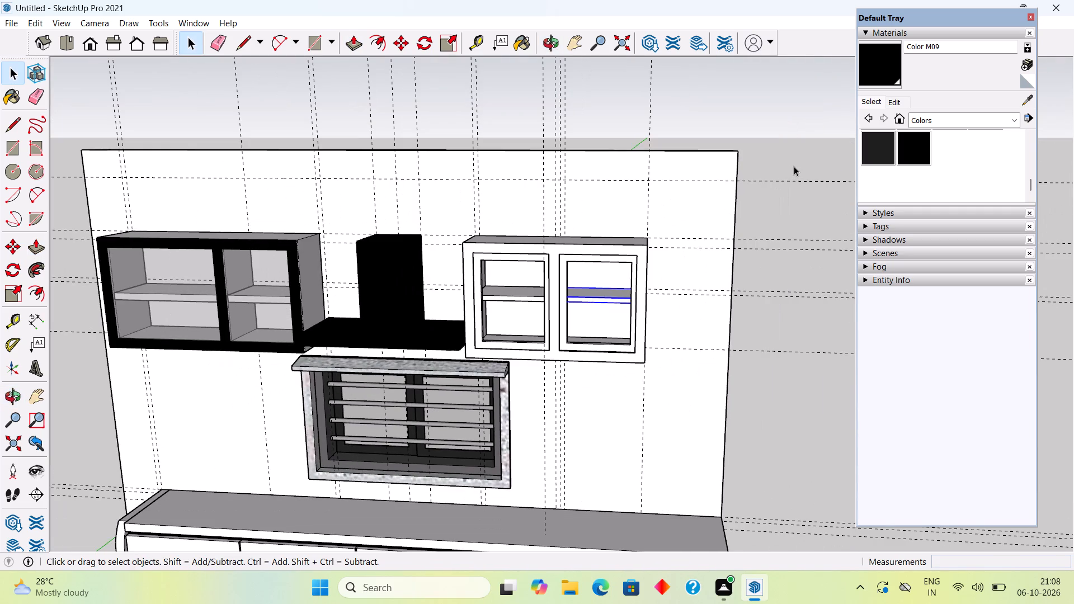
pyautogui.click(795, 166)
# Draw a 1' 1" by 1' 5" rectangle over each of the two framed door openings as glass panes.
pyautogui.moveTo(618, 245); pyautogui.dragTo(688, 149, button='middle')
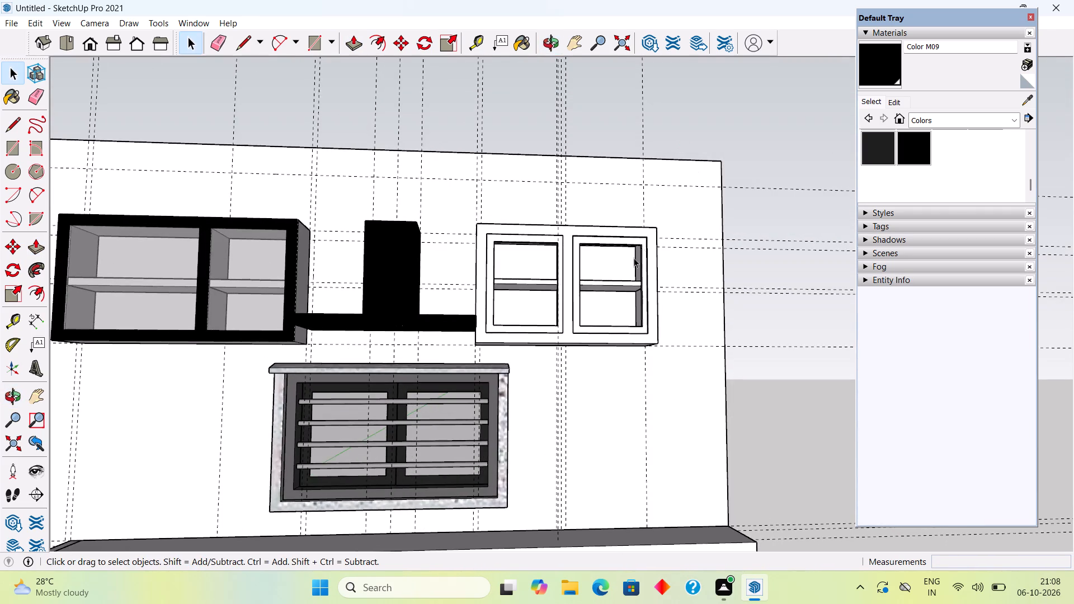
pyautogui.scroll(4, 558, 281)
pyautogui.press('r')
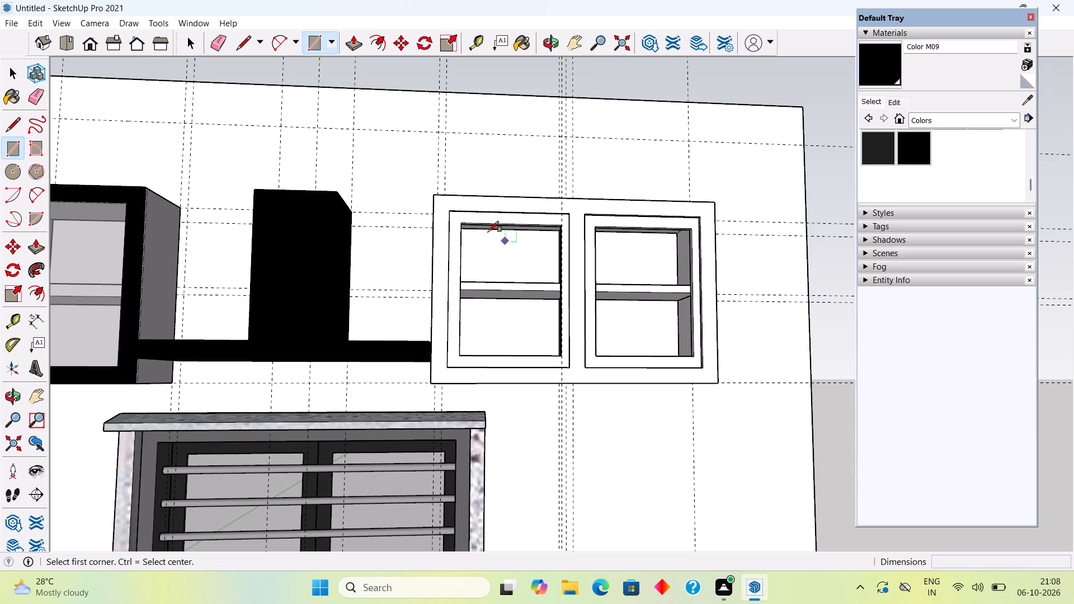
pyautogui.click(459, 228)
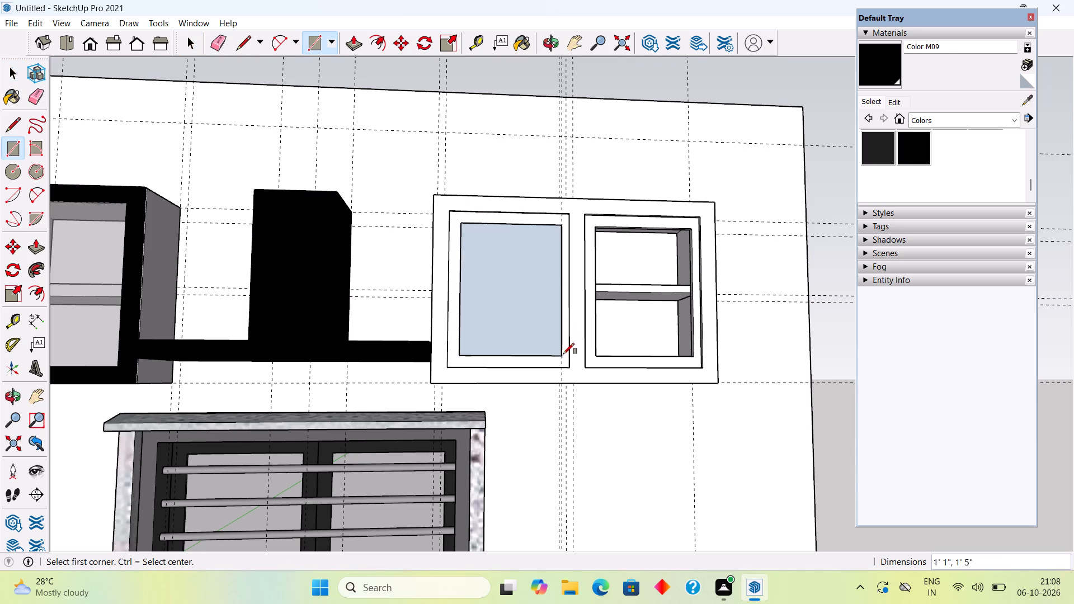
pyautogui.click(563, 354)
pyautogui.click(597, 228)
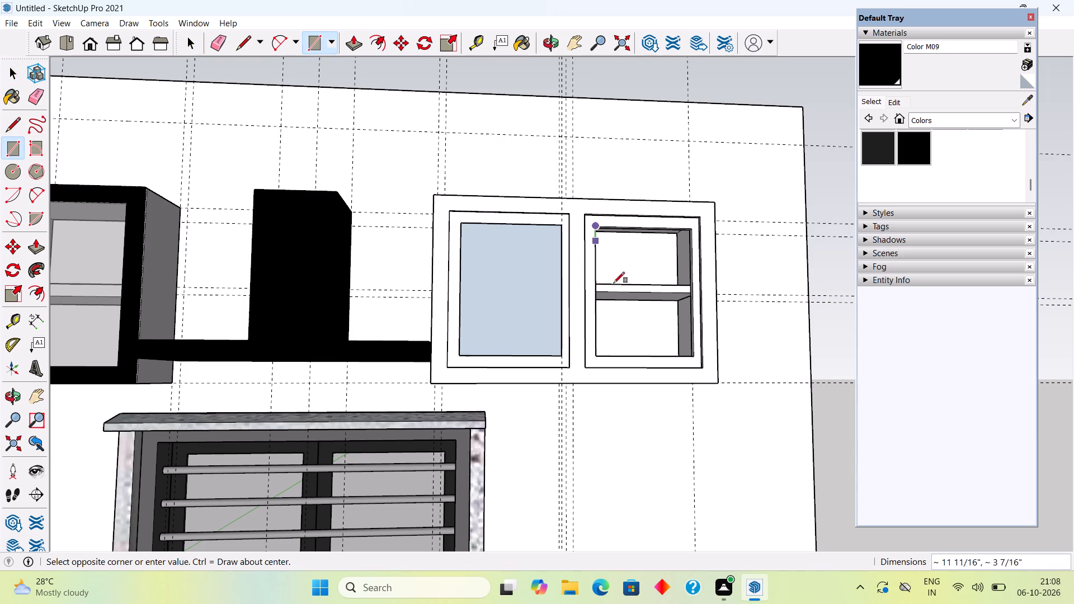
pyautogui.click(691, 357)
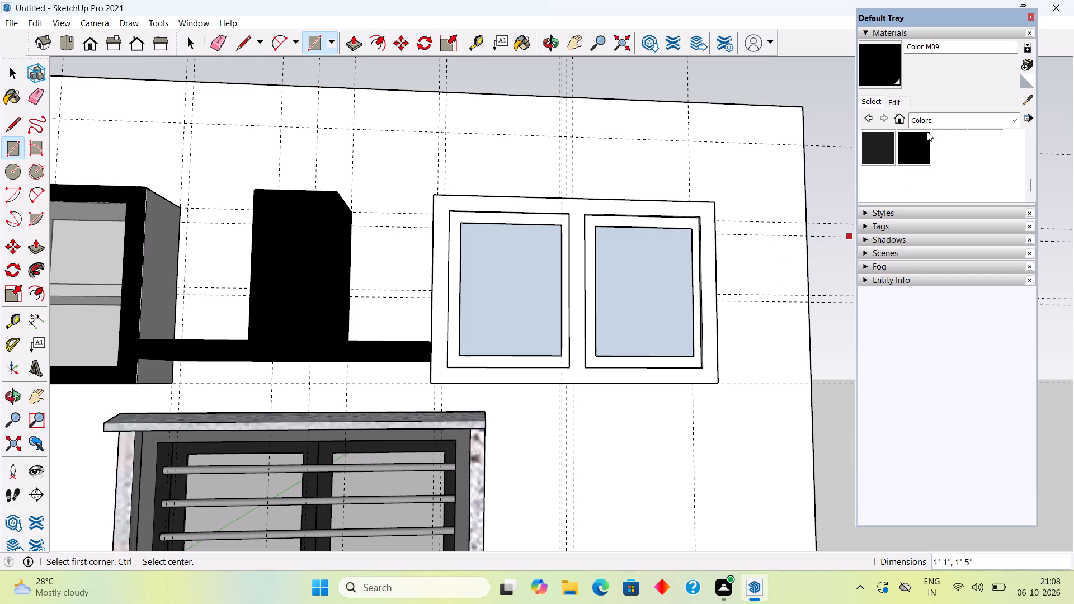
# Sample Translucent Glass Gray from the first cabinet's glass and paint both new door panes with it.
pyautogui.click(1025, 101)
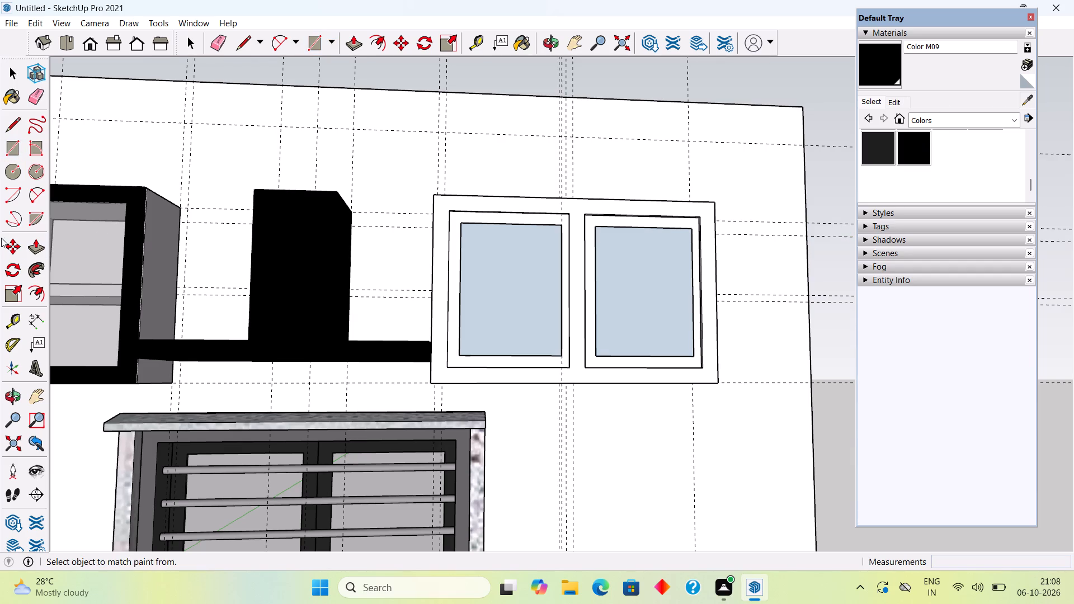
pyautogui.click(96, 251)
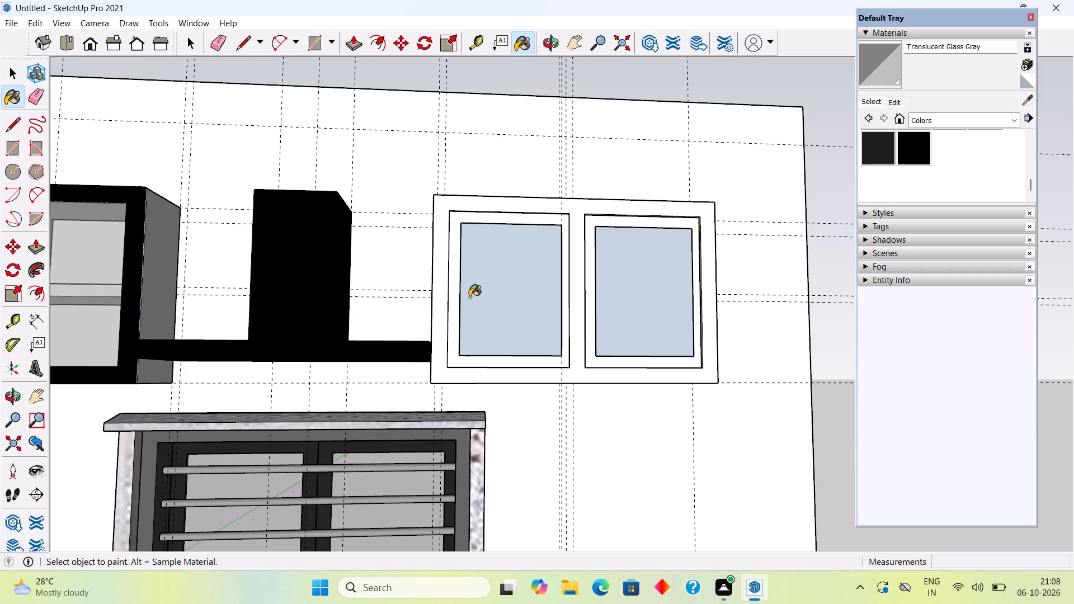
pyautogui.click(471, 297)
pyautogui.click(619, 307)
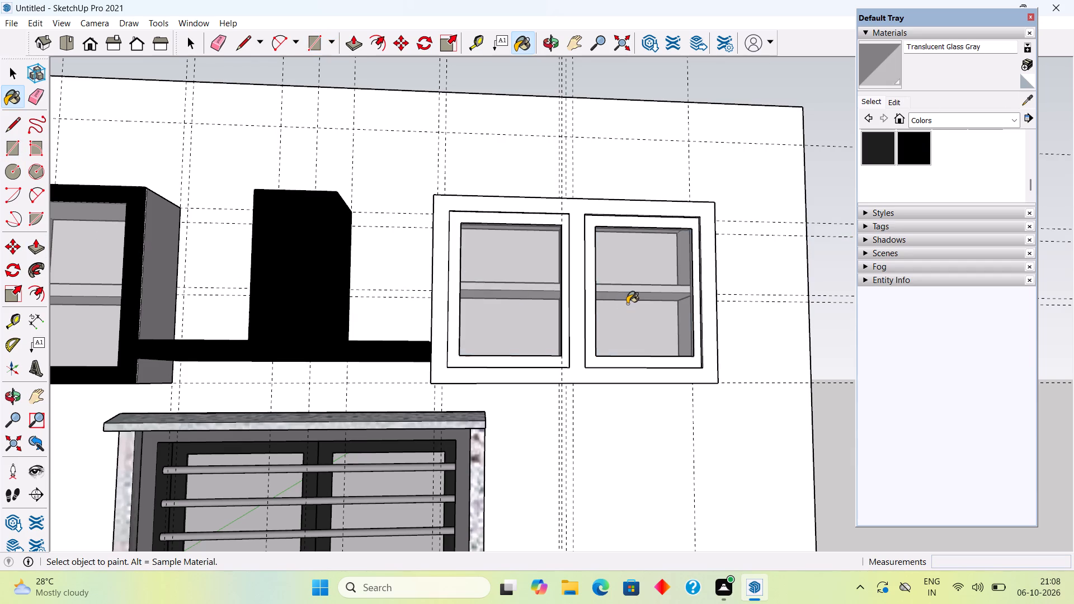
pyautogui.press('space')
# Examine the second cabinet's glazed doors and shelves alongside the hood and the first cabinet.
pyautogui.moveTo(607, 242); pyautogui.dragTo(604, 416, button='middle')
pyautogui.scroll(-3, 604, 423)
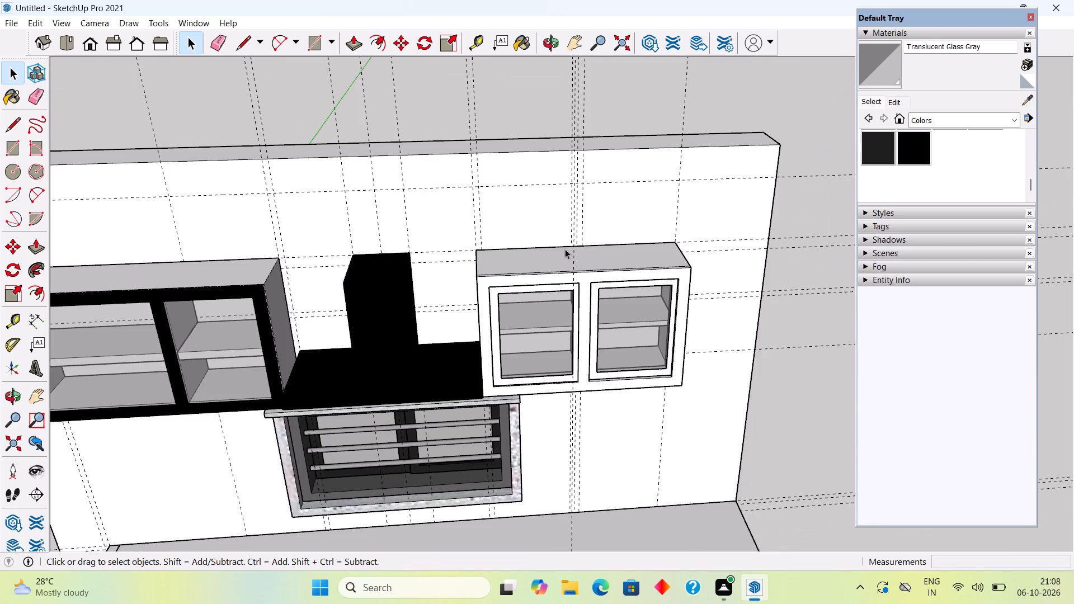
pyautogui.scroll(-4, 560, 306)
pyautogui.moveTo(557, 336); pyautogui.dragTo(541, 225, button='middle')
pyautogui.click(644, 159)
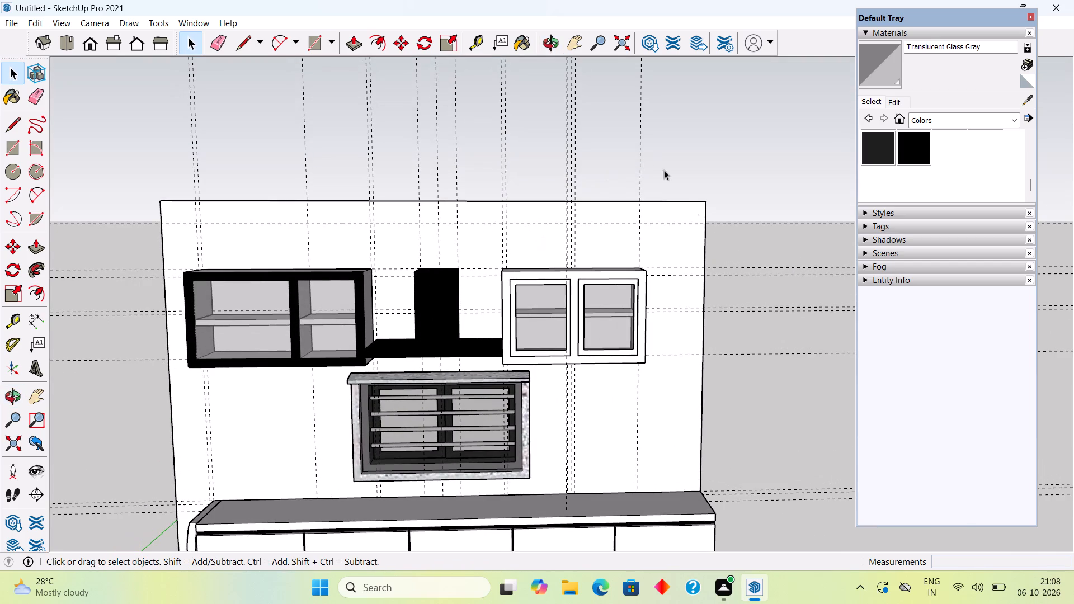
pyautogui.moveTo(643, 262); pyautogui.dragTo(581, 194, button='middle')
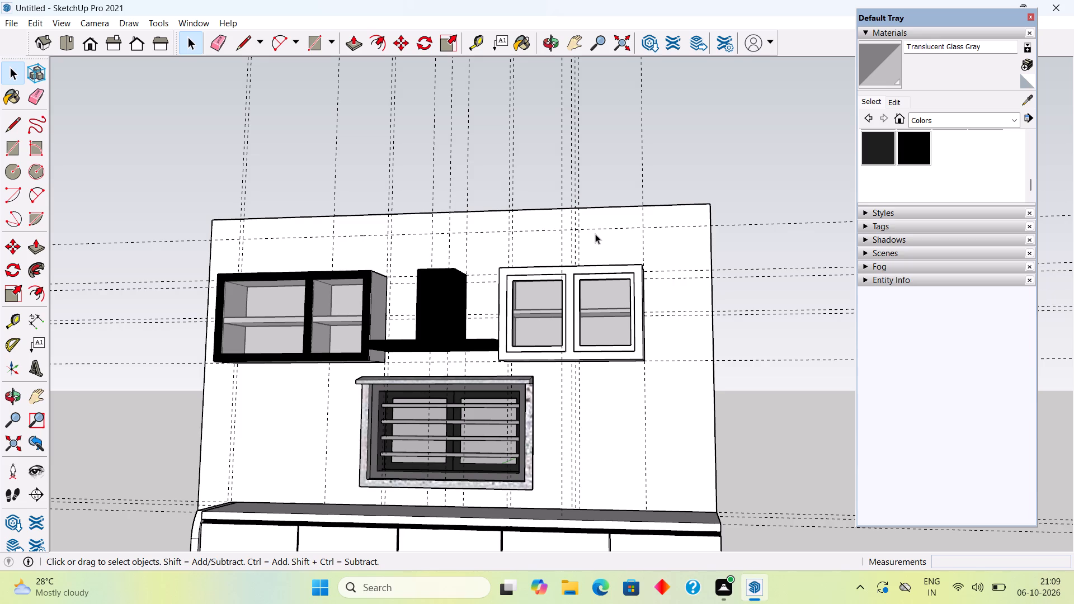
pyautogui.scroll(3, 657, 281)
pyautogui.scroll(8, 761, 284)
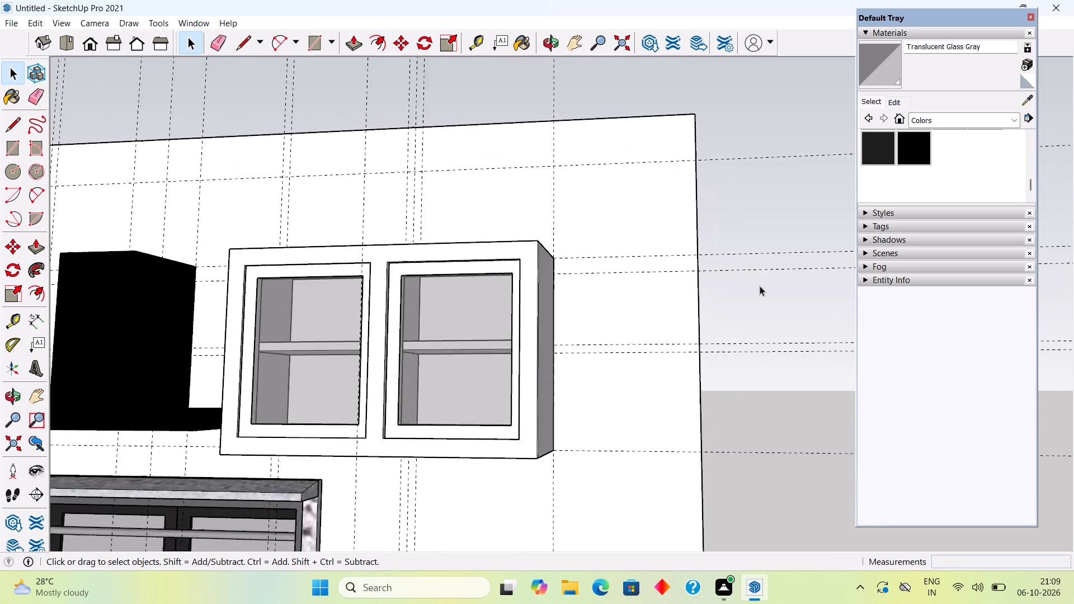
# Place a vertical guide 1" in from the wall's free end, beyond the second wall cabinet.
pyautogui.scroll(2, 760, 286)
pyautogui.scroll(4, 682, 334)
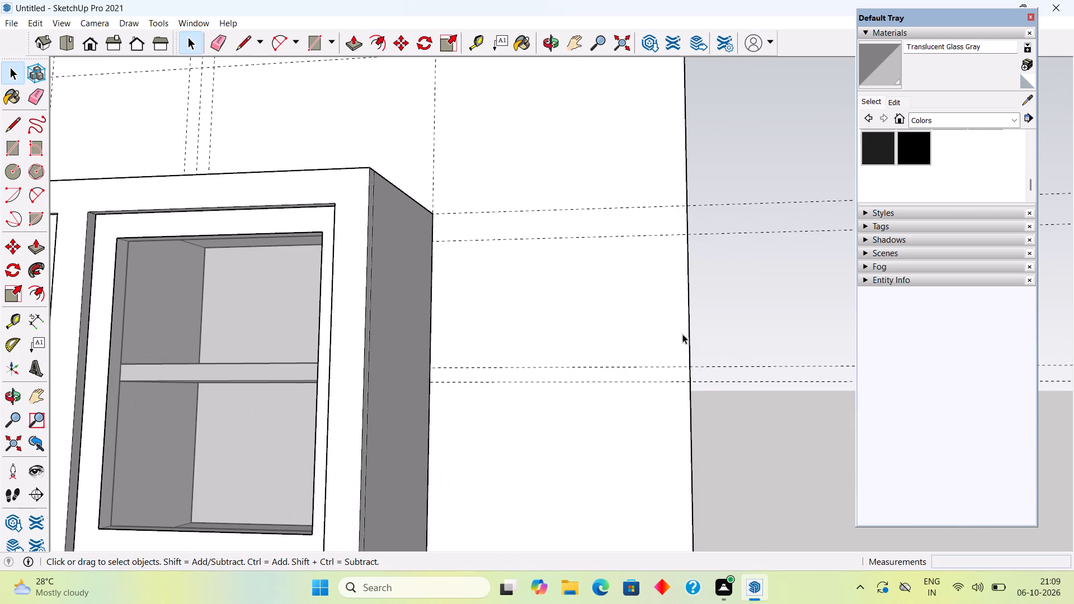
pyautogui.press('l')
pyautogui.press('t')
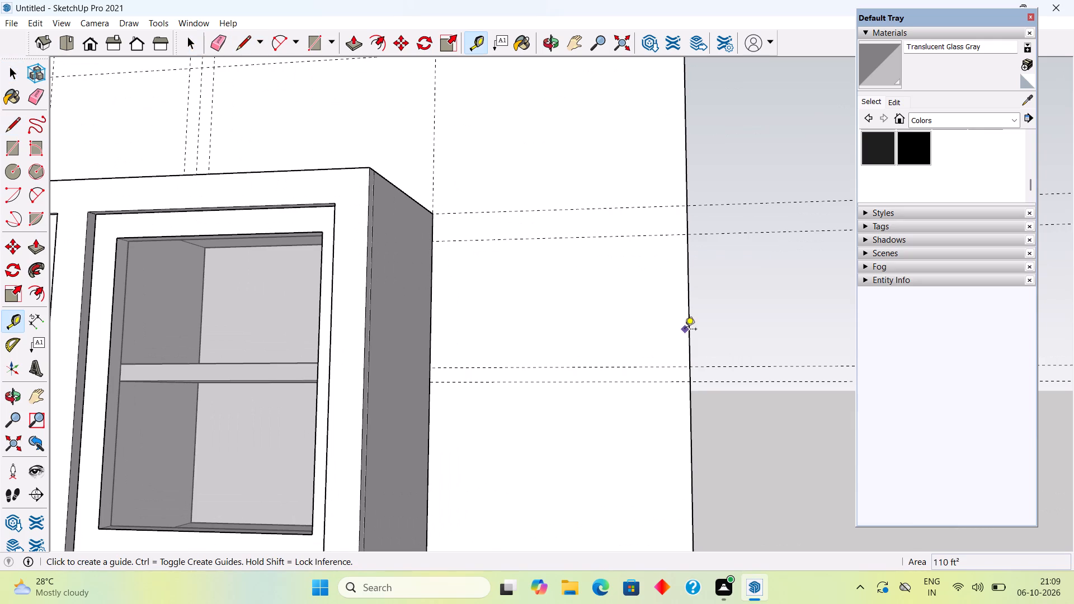
pyautogui.click(687, 325)
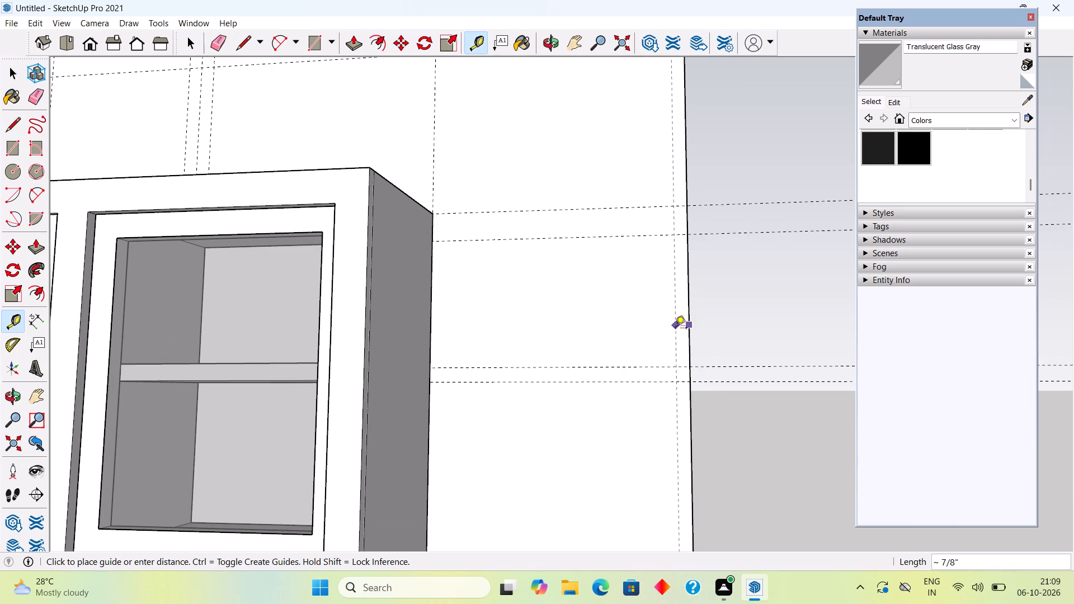
pyautogui.write('1"')
pyautogui.press('Return')
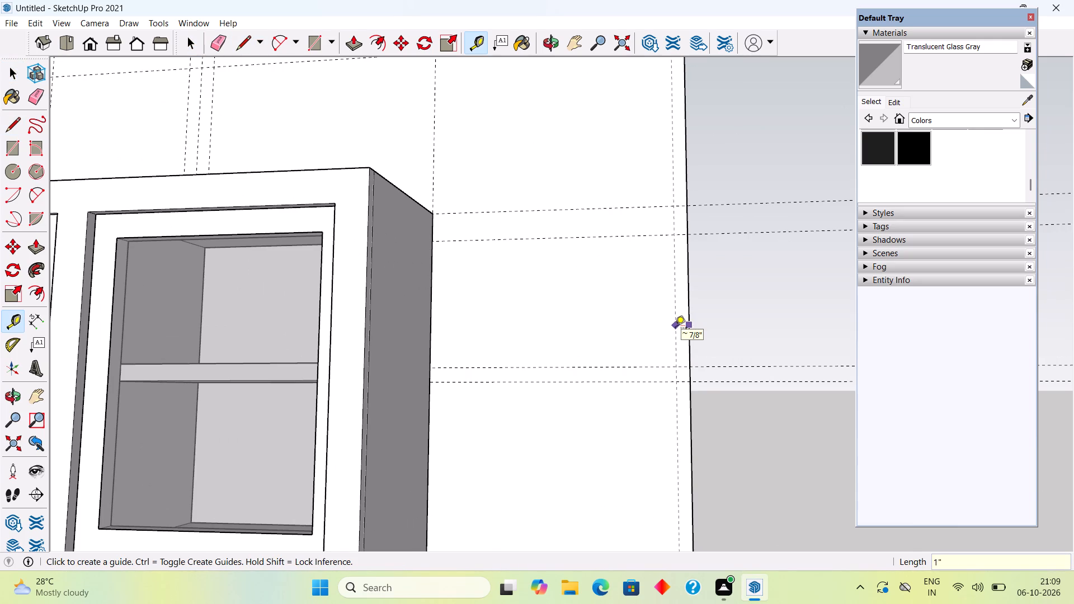
# Draw a 1' 5" by 2' rectangle on the wall between the second cabinet's side and the 1" guide.
pyautogui.press('space')
pyautogui.write('R')
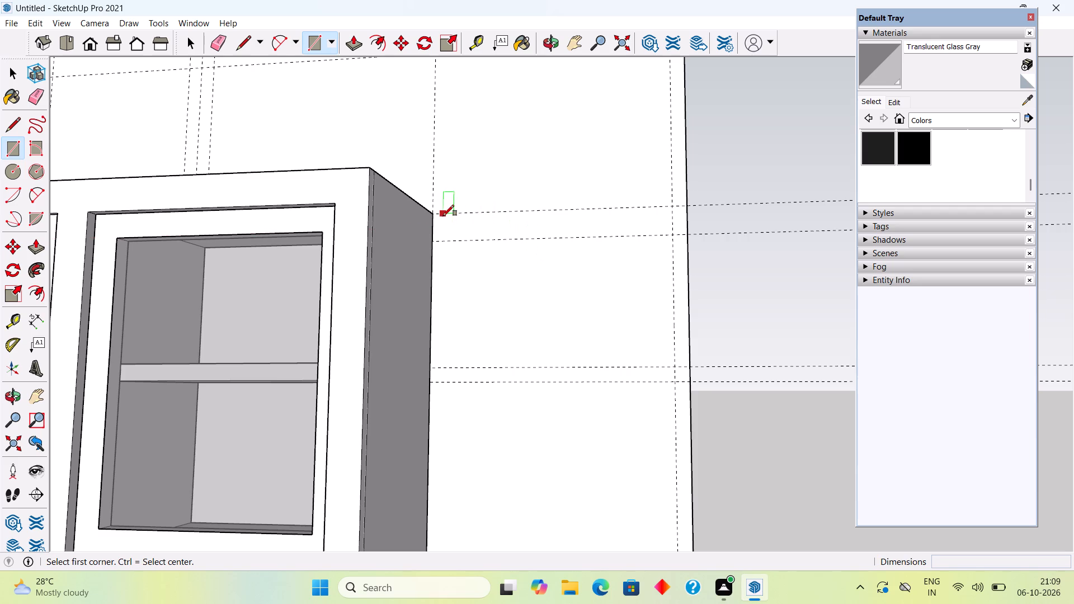
pyautogui.click(435, 213)
pyautogui.scroll(-6, 530, 308)
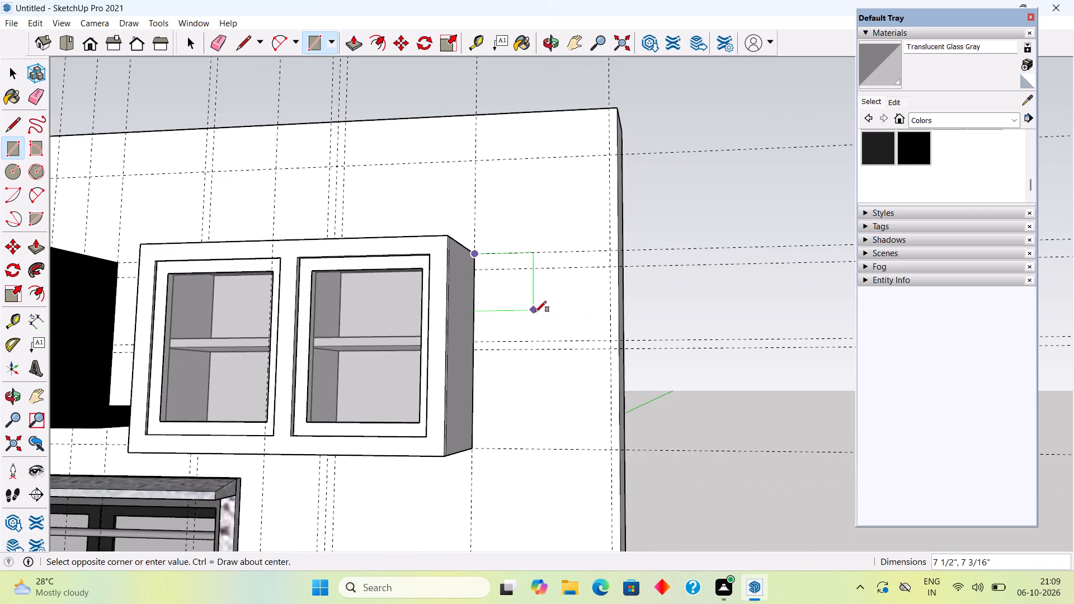
pyautogui.click(609, 450)
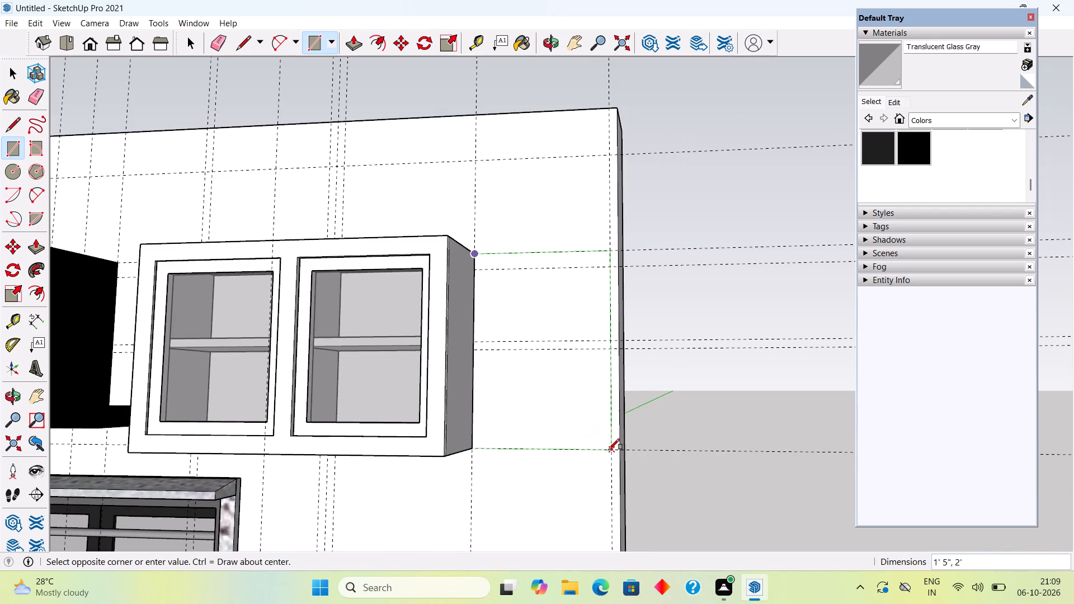
# Pull the new rectangle out about 11 7/8", flush with the second cabinet's front.
pyautogui.press('space')
pyautogui.press('p')
pyautogui.click(561, 379)
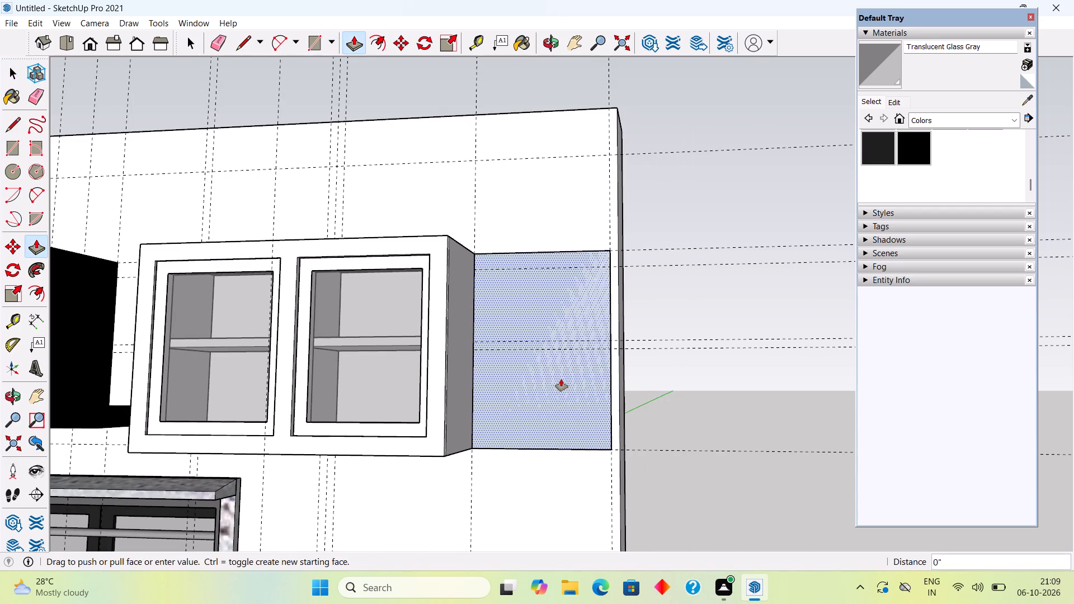
pyautogui.scroll(-5, 468, 323)
pyautogui.scroll(-7, 312, 292)
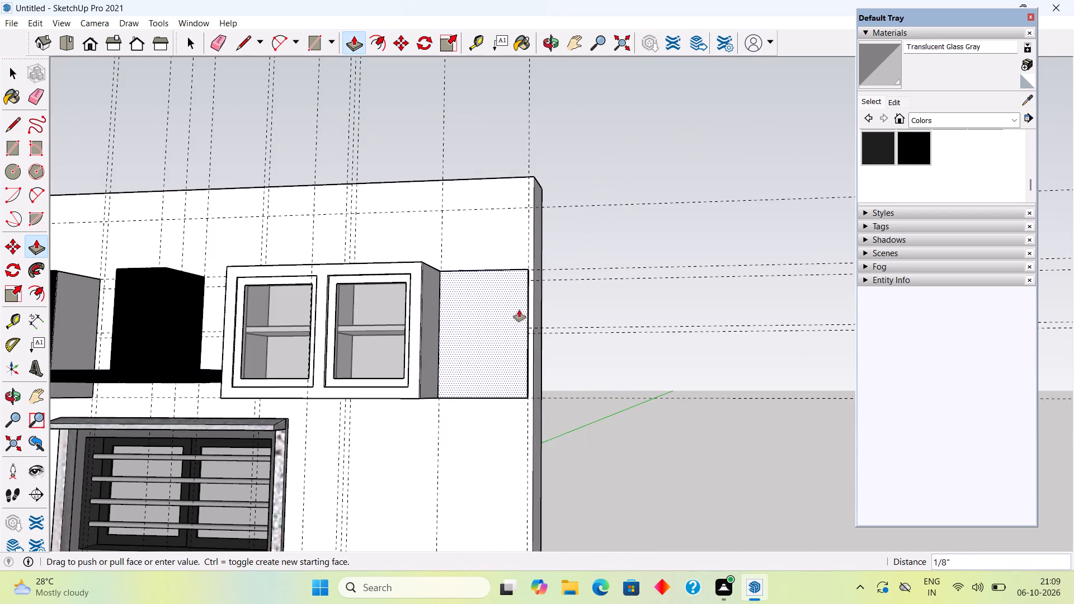
pyautogui.moveTo(524, 309); pyautogui.dragTo(668, 315, button='middle')
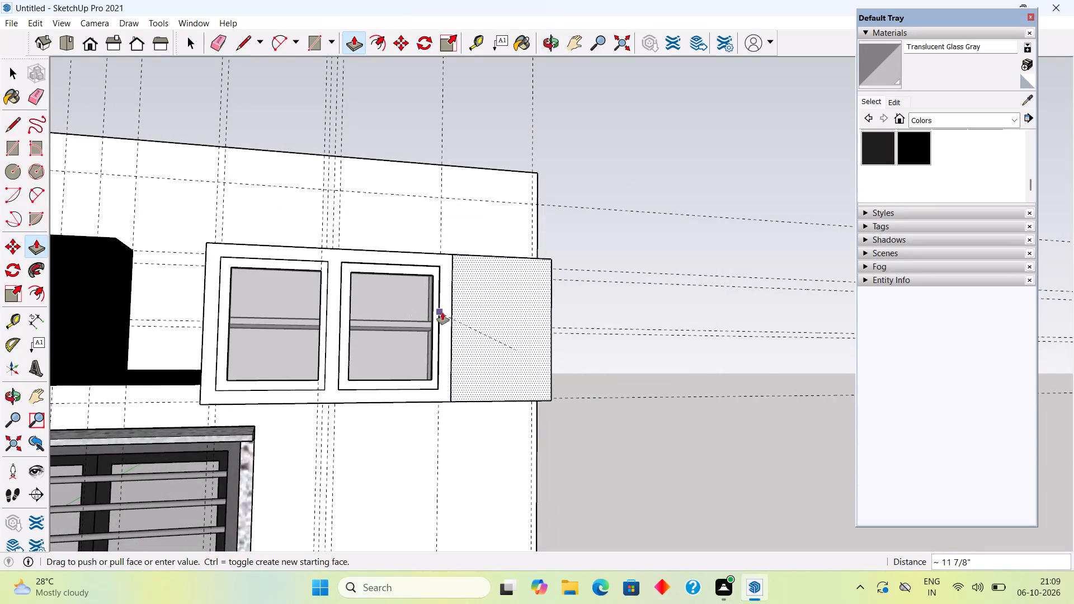
pyautogui.click(447, 313)
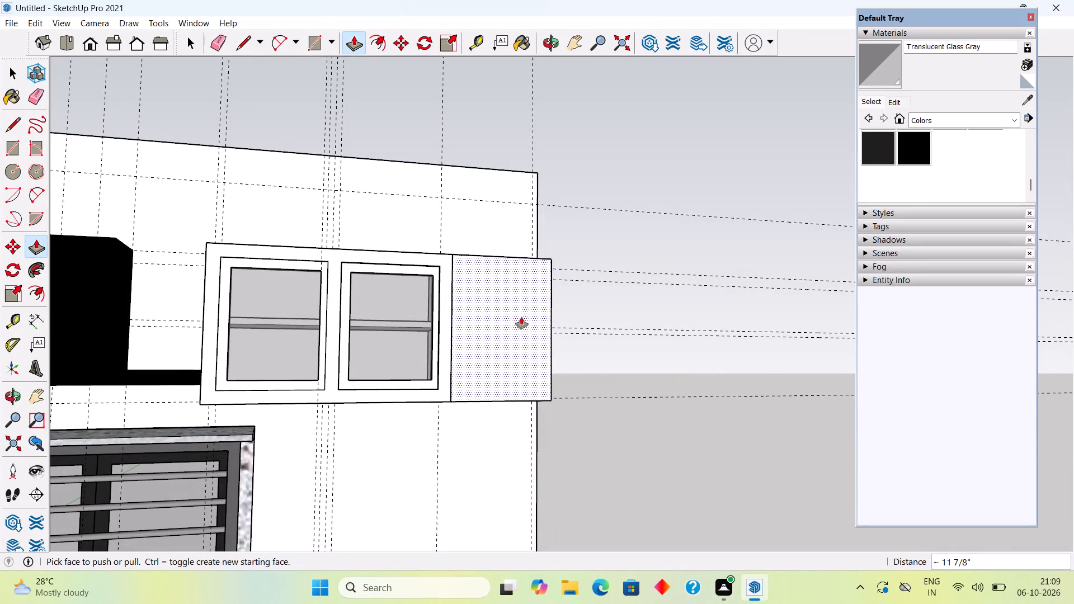
# Make the whole end box beside the second cabinet a group and clear the selection.
pyautogui.press('space')
pyautogui.tripleClick(521, 317)
pyautogui.rightClick(522, 317)
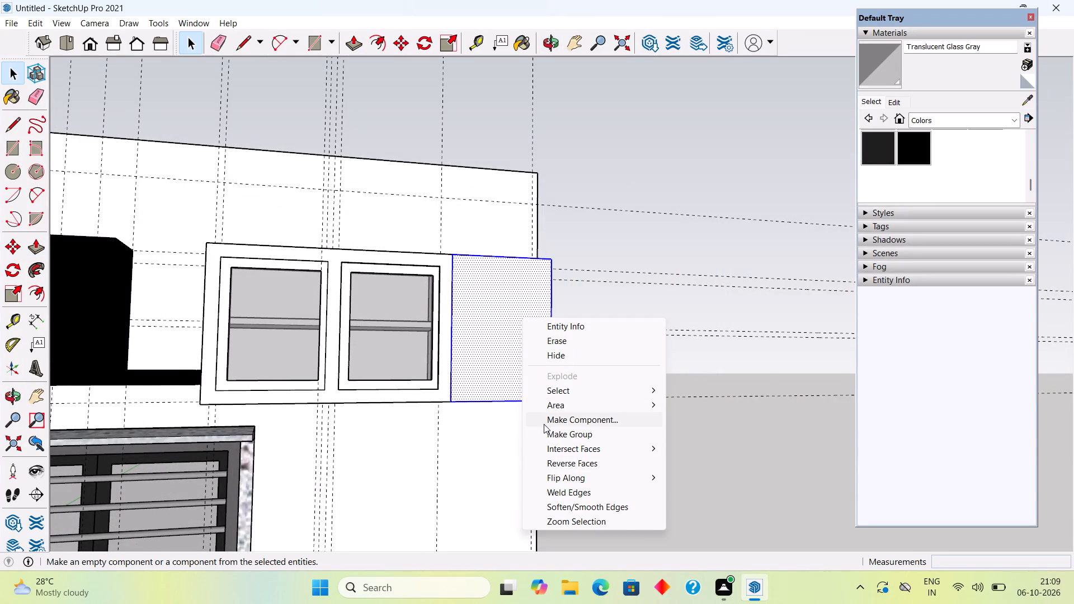
pyautogui.click(559, 431)
pyautogui.click(626, 169)
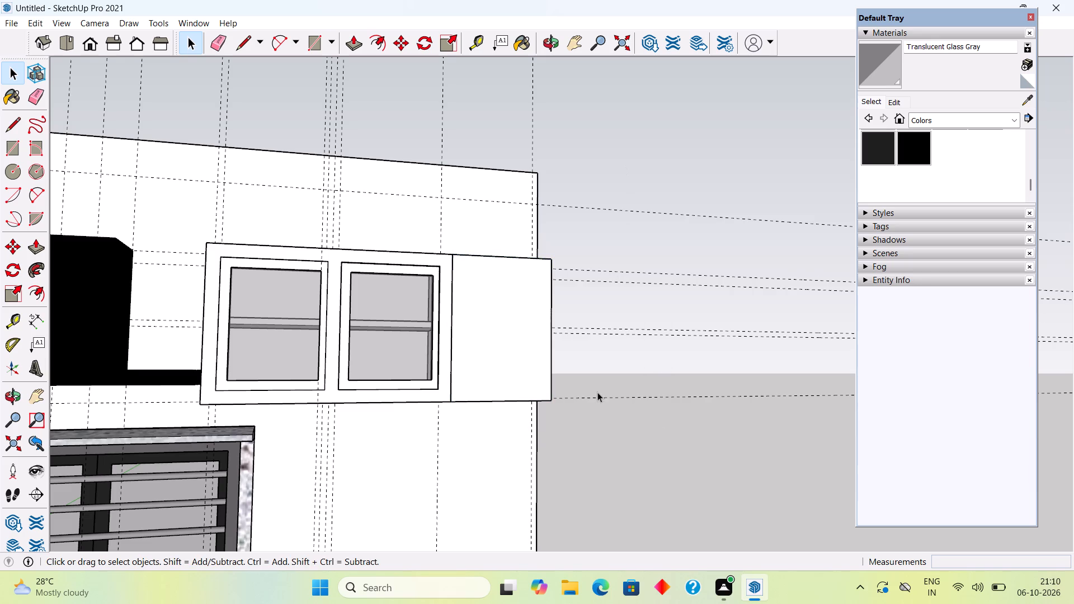
# Inside the end box group, push the bottom face up 1" and pull it back flush as a separate bottom strip.
pyautogui.moveTo(597, 392); pyautogui.dragTo(393, 364, button='middle')
pyautogui.scroll(-7, 393, 364)
pyautogui.moveTo(388, 364); pyautogui.dragTo(387, 363, button='middle')
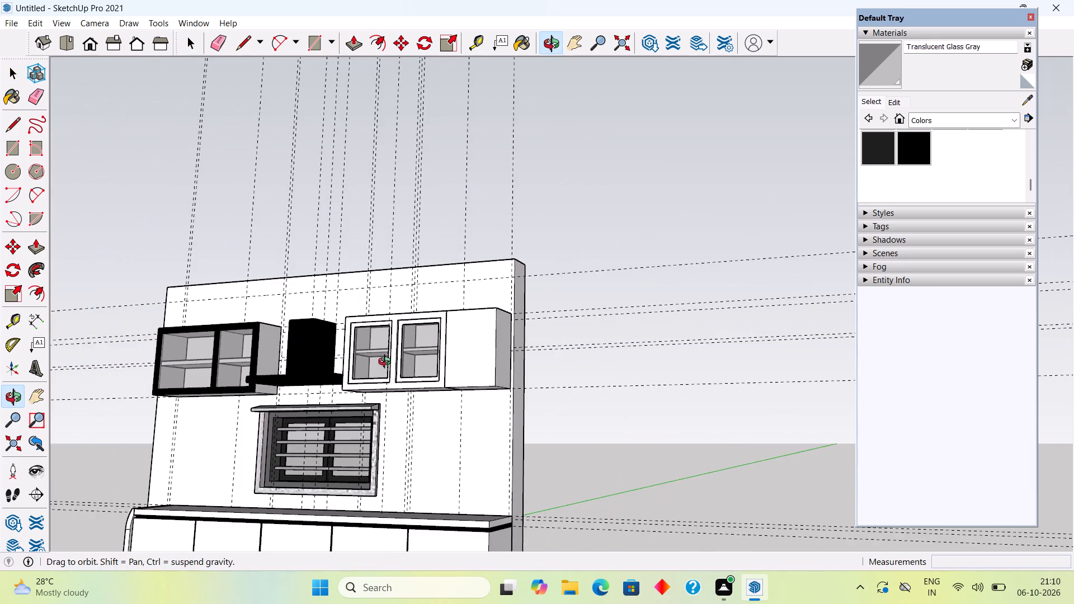
pyautogui.moveTo(387, 363); pyautogui.dragTo(517, 350, button='middle')
pyautogui.scroll(-1, 454, 336)
pyautogui.scroll(9, 507, 379)
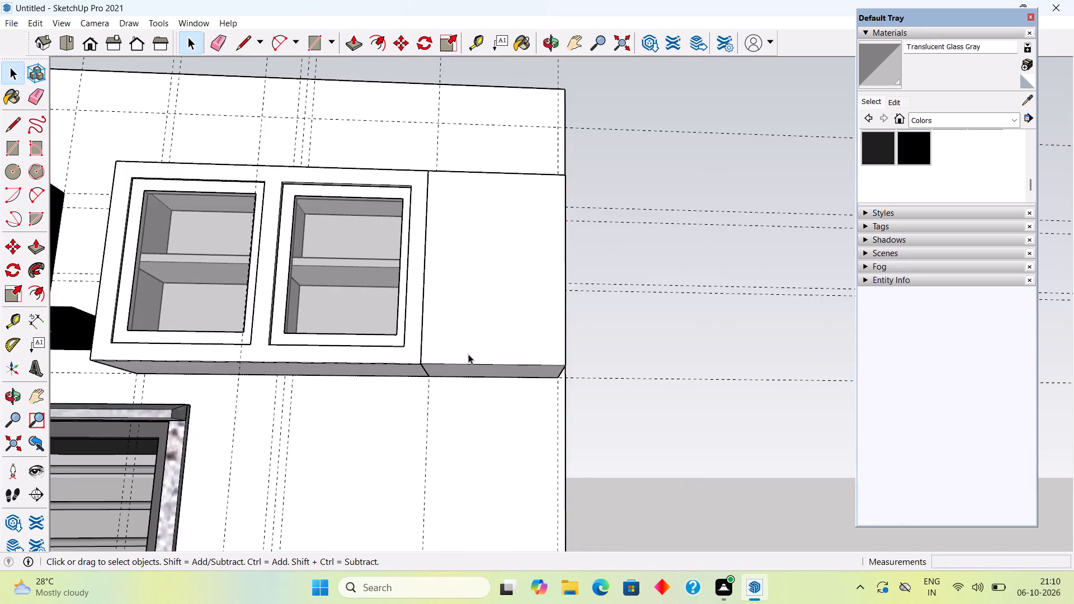
pyautogui.scroll(2, 468, 354)
pyautogui.moveTo(462, 389); pyautogui.dragTo(459, 281, button='middle')
pyautogui.scroll(3, 466, 375)
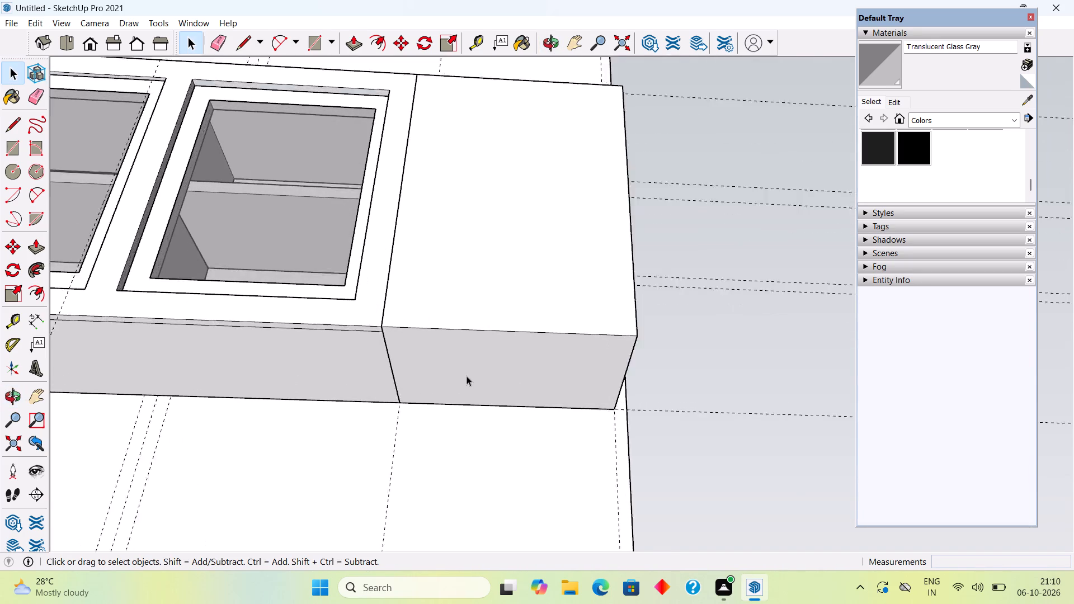
pyautogui.scroll(3, 467, 376)
pyautogui.tripleClick(470, 347)
pyautogui.click(470, 346)
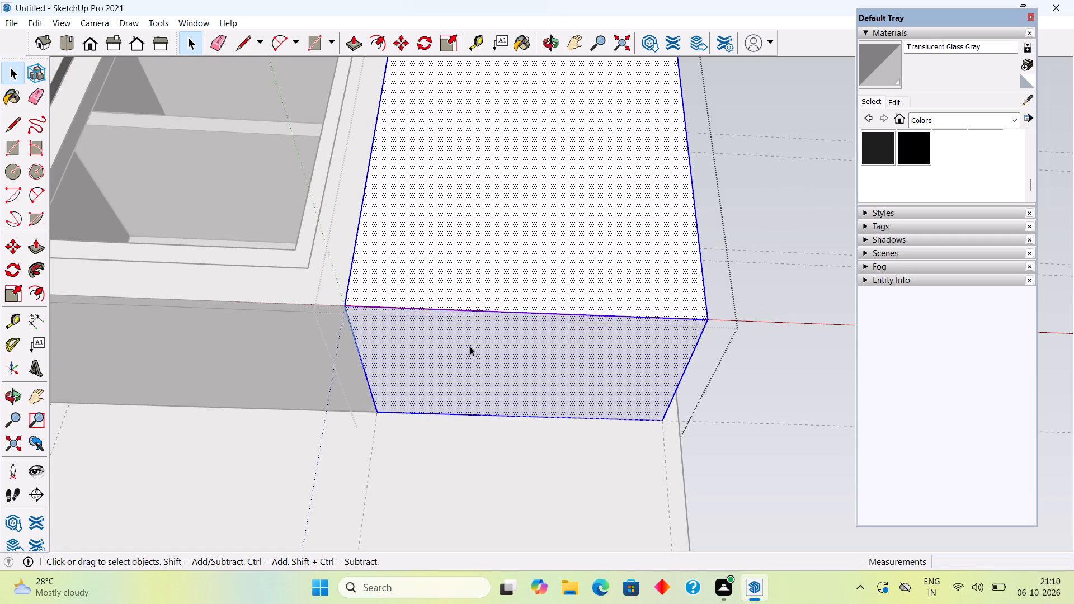
pyautogui.click(470, 346)
pyautogui.press('p')
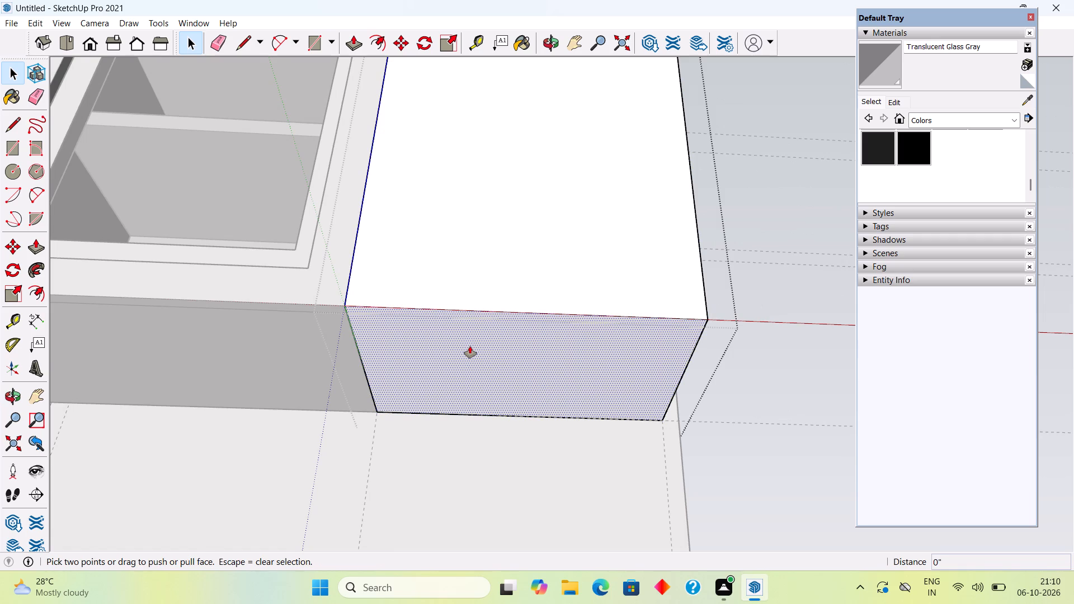
pyautogui.click(470, 346)
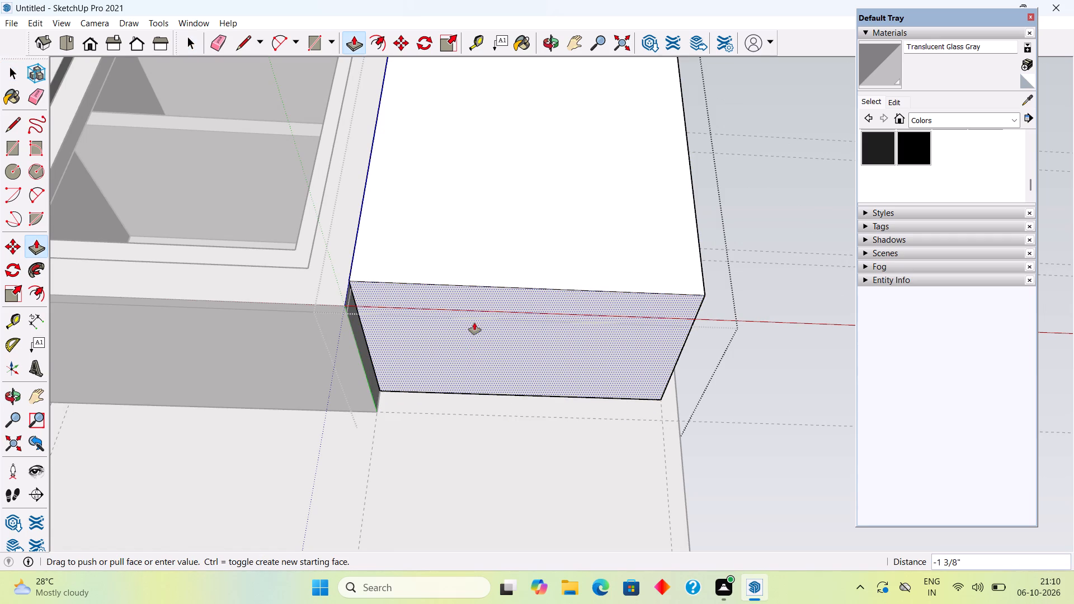
pyautogui.press('1')
pyautogui.hotkey('shift', '"')
pyautogui.press('Return')
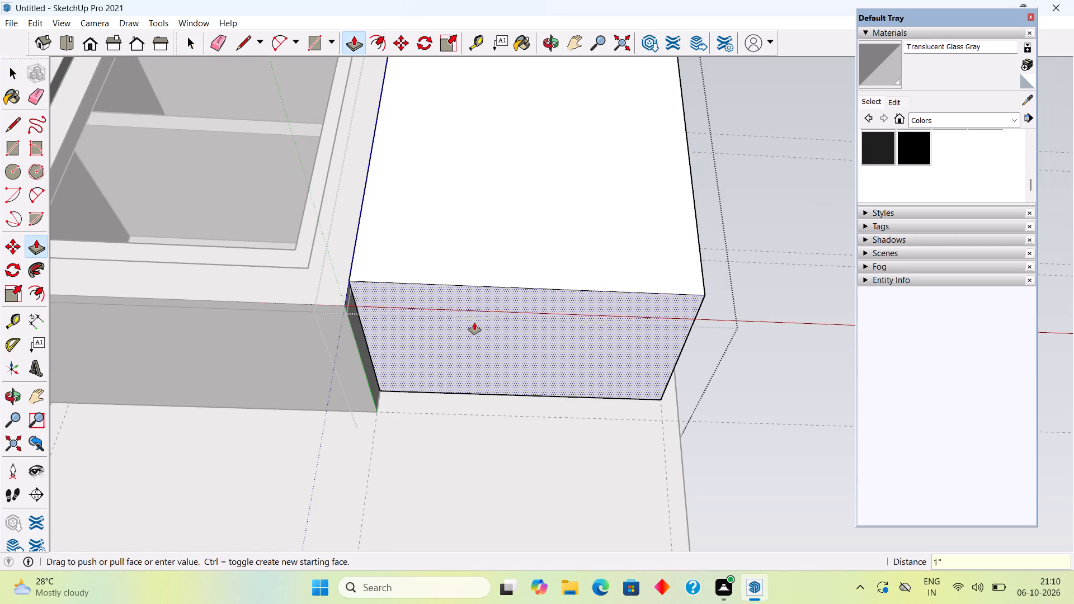
pyautogui.click(474, 323)
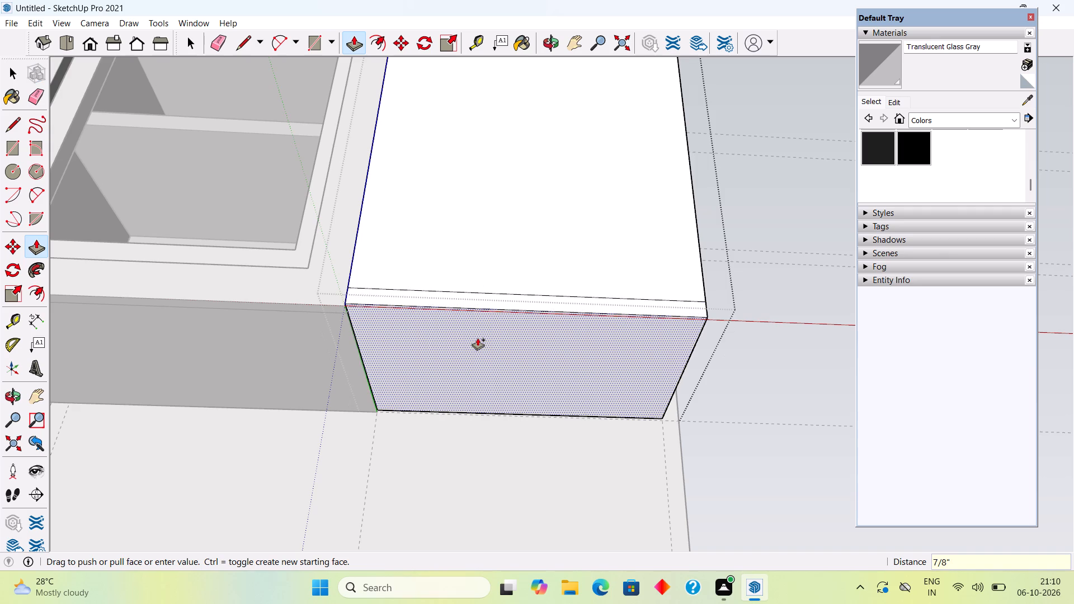
pyautogui.click(321, 329)
pyautogui.press('space')
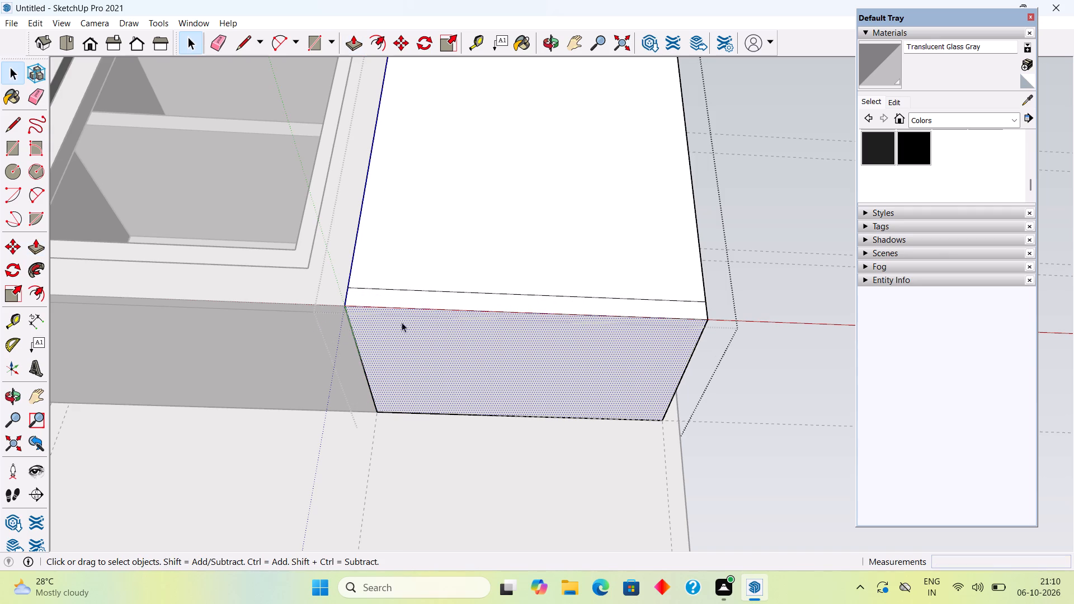
# Paint the end box's underside and its 1" front bottom strip with Color M09 and close the group.
pyautogui.click(905, 157)
pyautogui.click(552, 363)
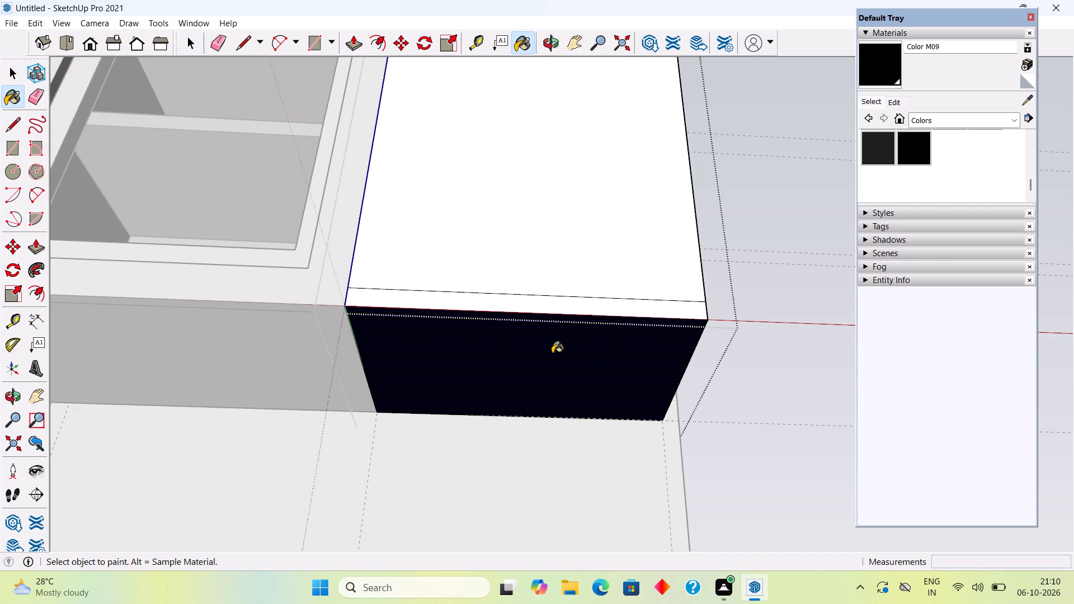
pyautogui.click(554, 310)
pyautogui.press('space')
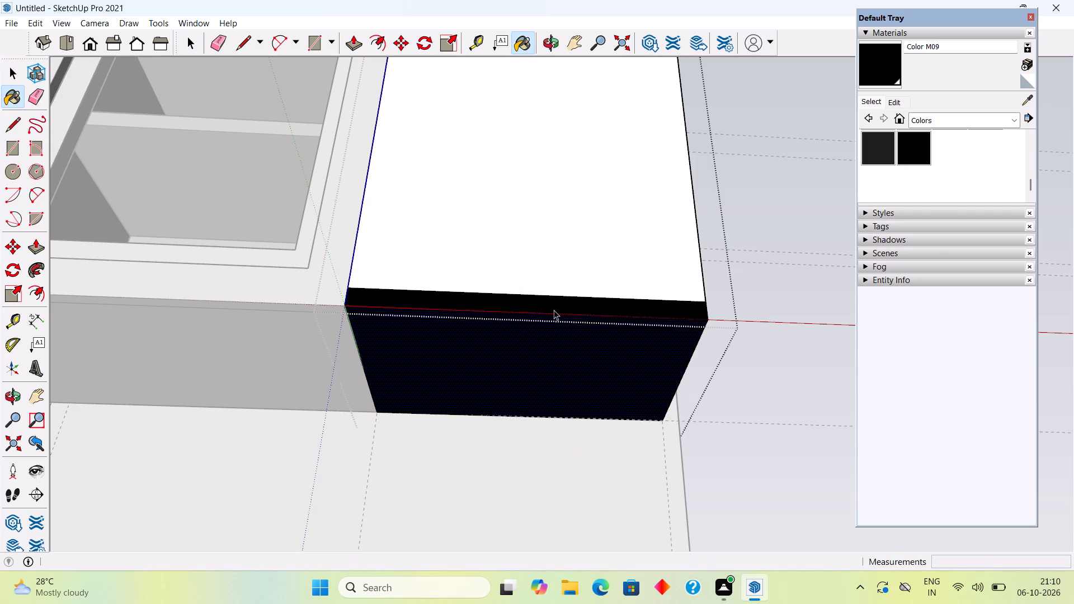
pyautogui.click(770, 220)
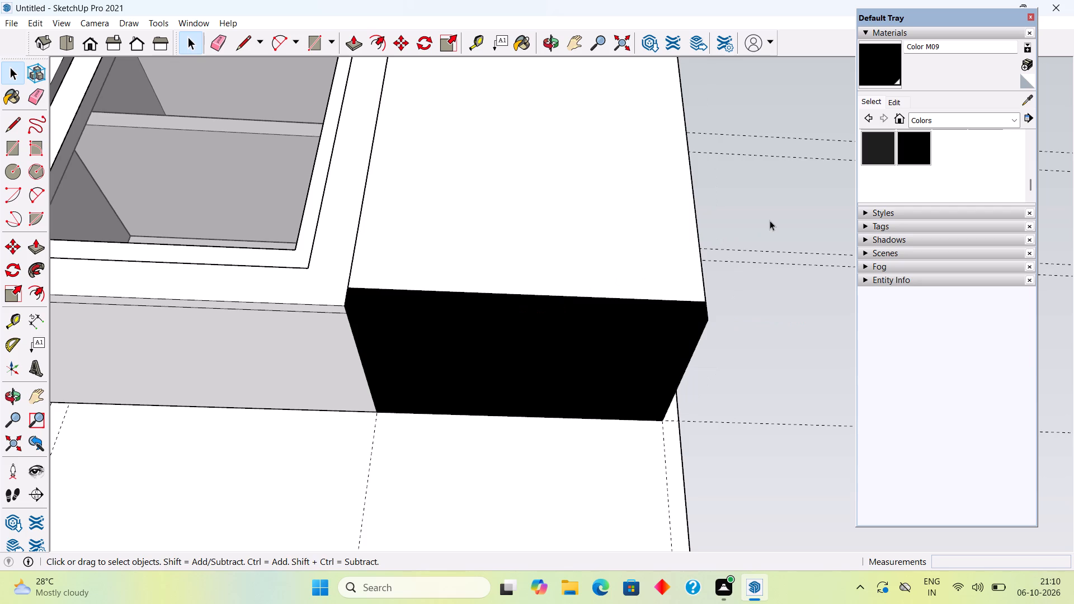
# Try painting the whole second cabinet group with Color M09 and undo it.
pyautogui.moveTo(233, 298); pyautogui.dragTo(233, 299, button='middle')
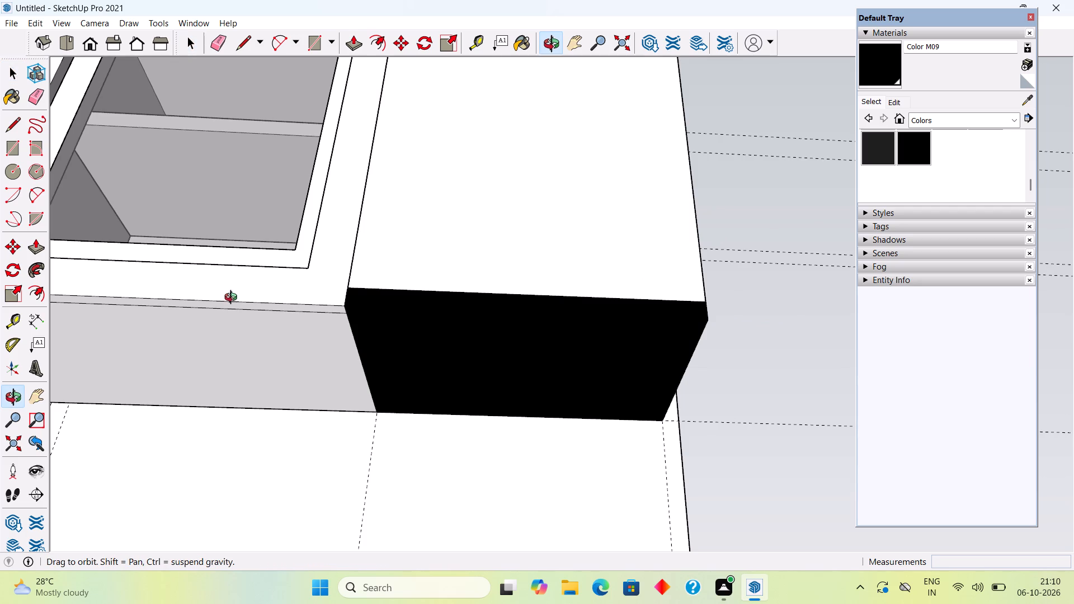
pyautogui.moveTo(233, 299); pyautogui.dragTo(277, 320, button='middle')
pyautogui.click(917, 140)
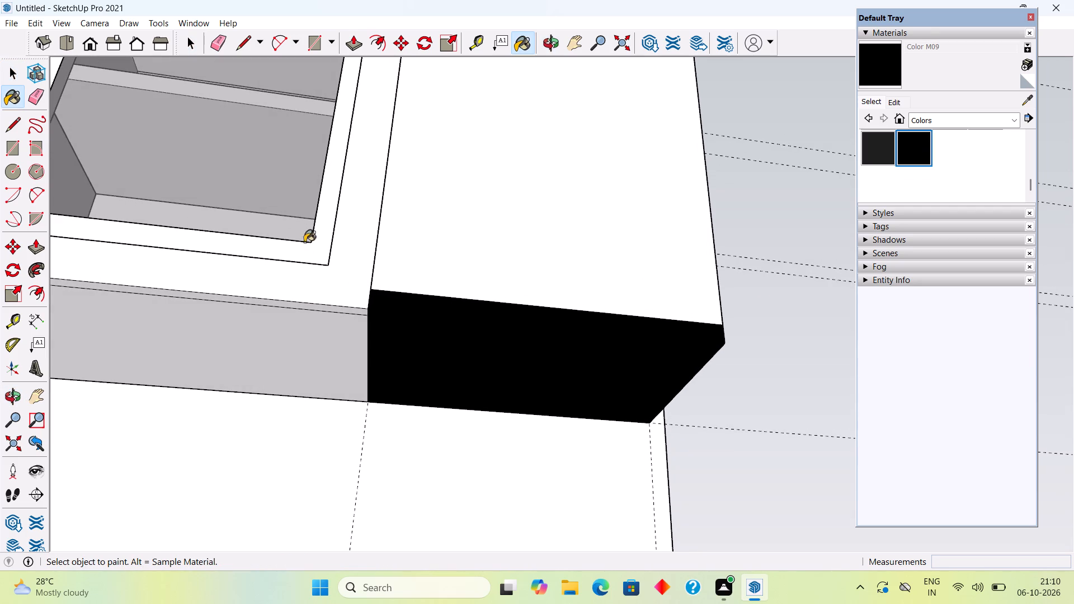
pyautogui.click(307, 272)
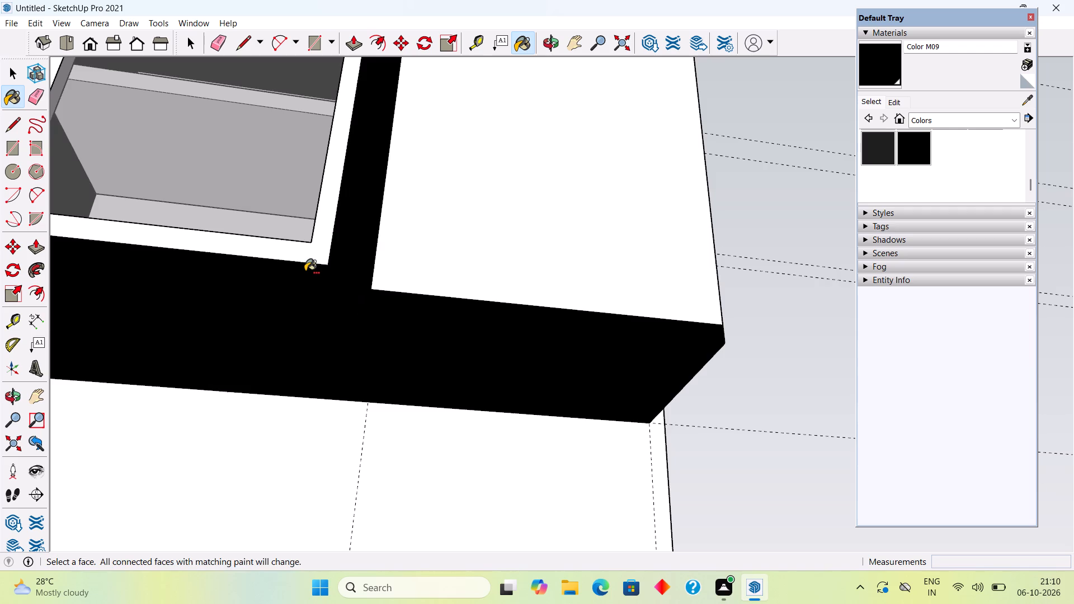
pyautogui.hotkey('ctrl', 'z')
# Inside the second cabinet group, paint the front frame face and the thin strip beneath its lower edge with Color M08.
pyautogui.press('space')
pyautogui.click(310, 273)
pyautogui.tripleClick(311, 277)
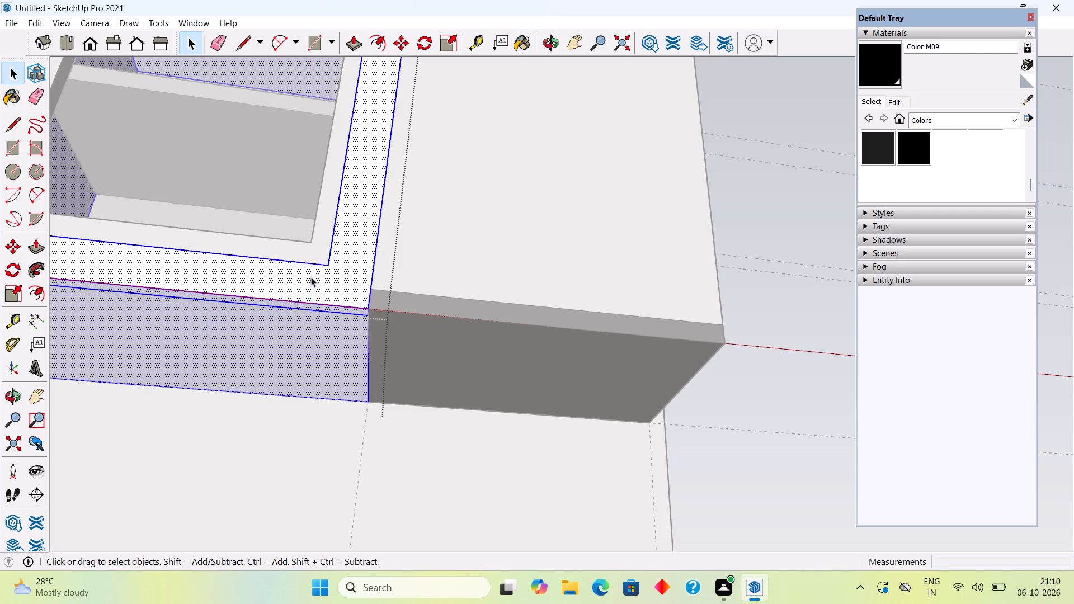
pyautogui.click(311, 277)
pyautogui.click(311, 277)
pyautogui.click(326, 299)
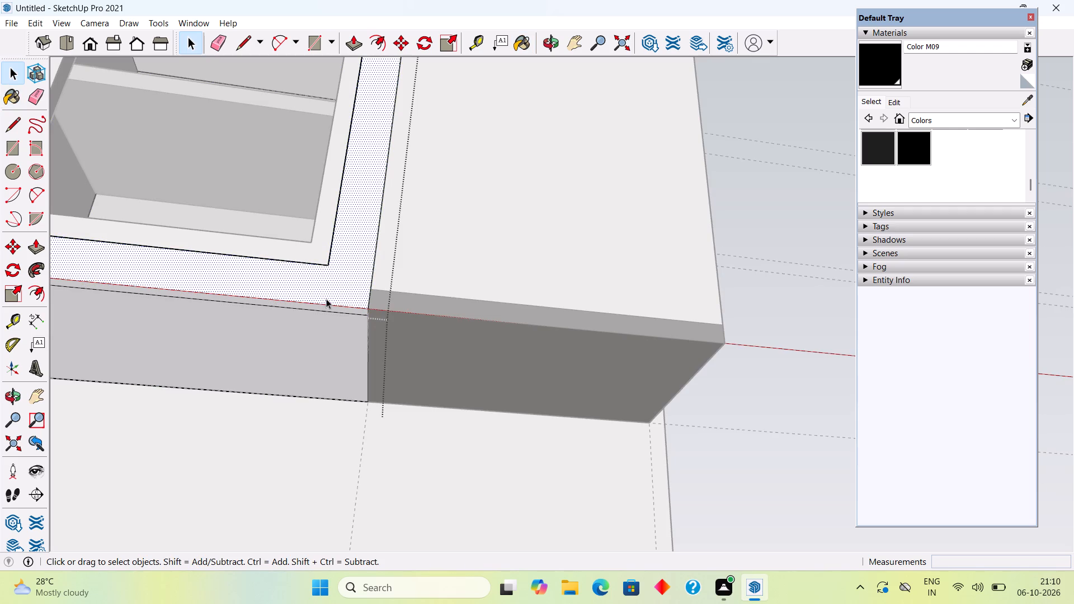
pyautogui.click(870, 152)
pyautogui.click(343, 278)
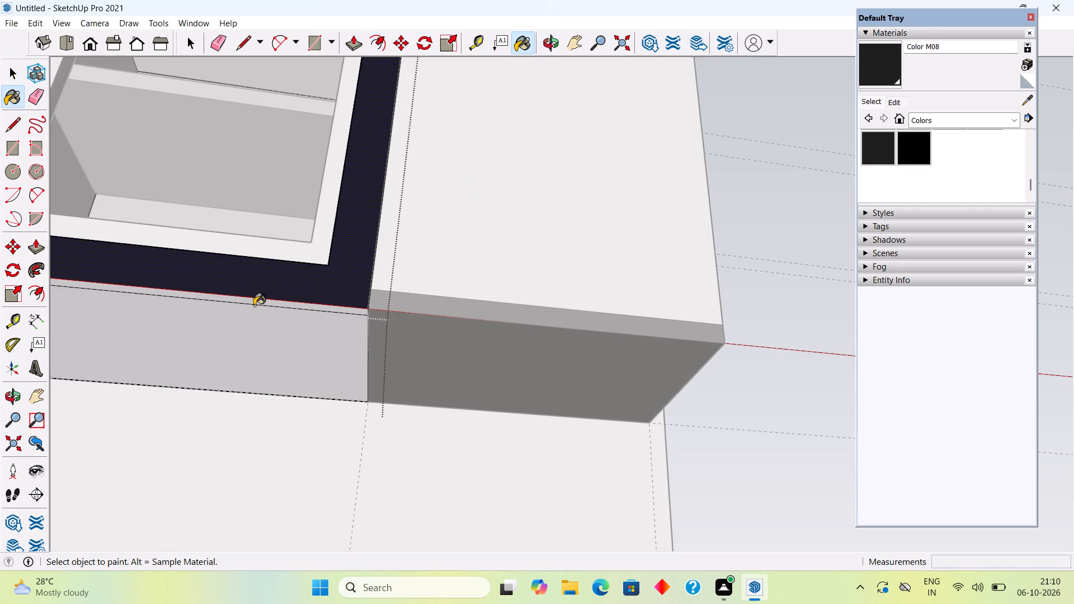
pyautogui.click(254, 300)
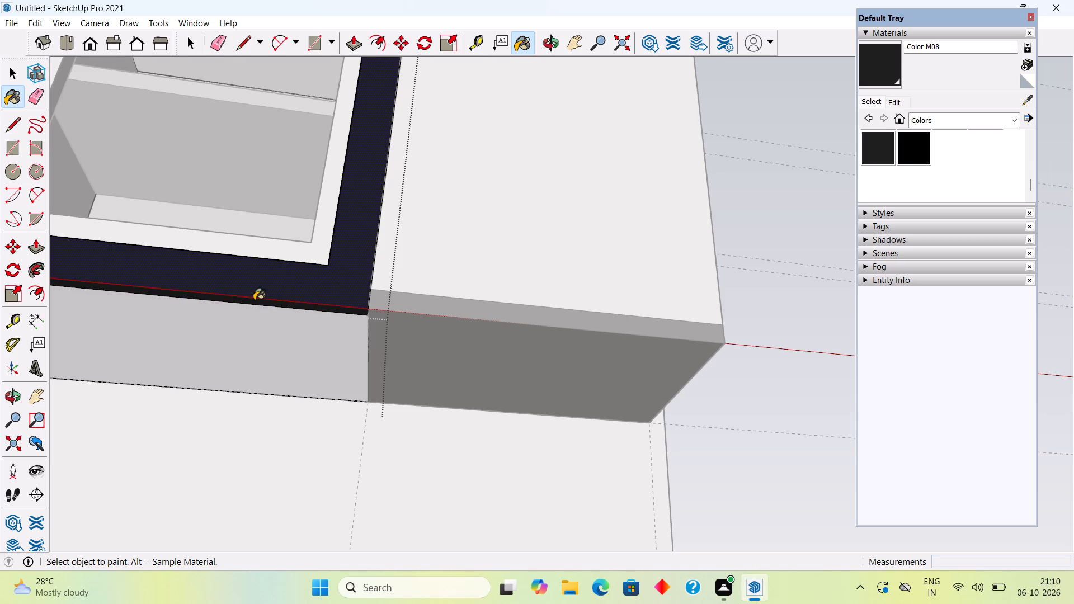
pyautogui.scroll(-4, 254, 300)
pyautogui.click(263, 264)
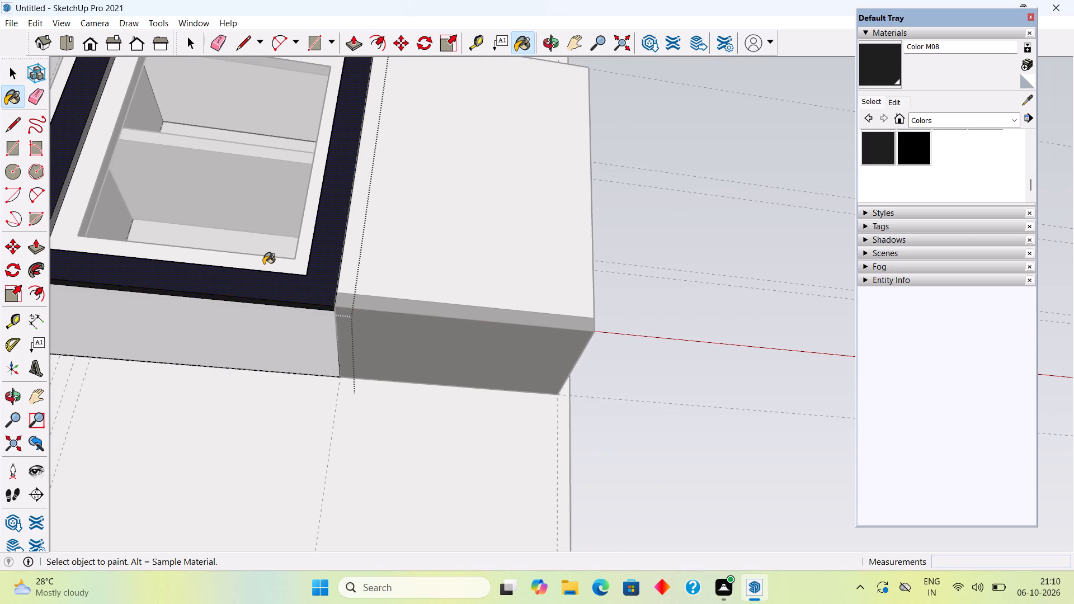
pyautogui.scroll(-20, 263, 264)
pyautogui.scroll(-1, 263, 264)
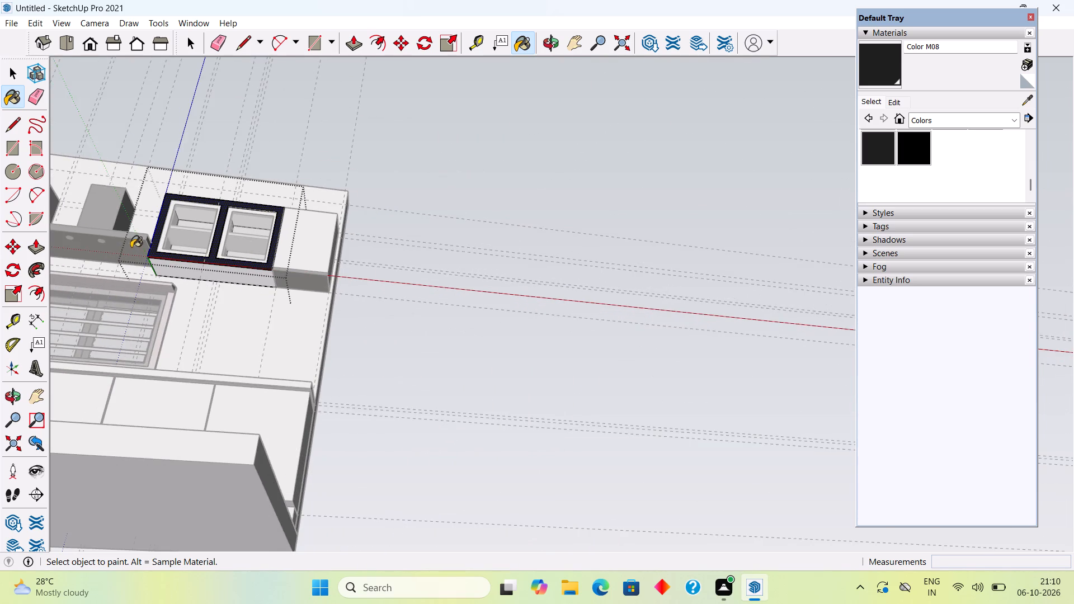
# Paint the thin side and top edges of the second cabinet's front frame with Color M08 and close the group.
pyautogui.moveTo(155, 246); pyautogui.dragTo(497, 456, button='middle')
pyautogui.scroll(5, 271, 263)
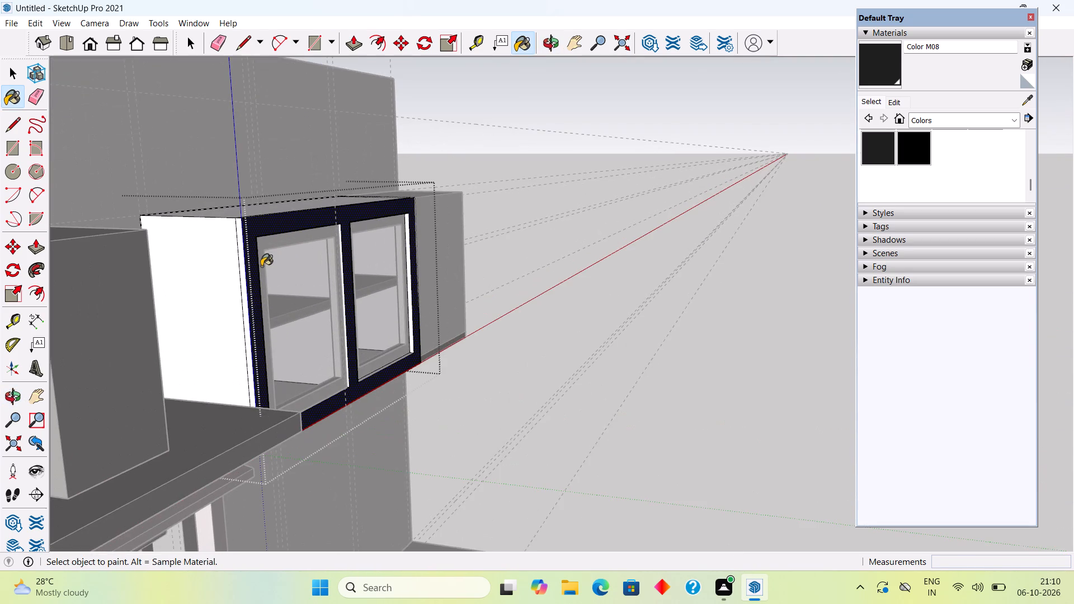
pyautogui.scroll(7, 259, 272)
pyautogui.click(228, 276)
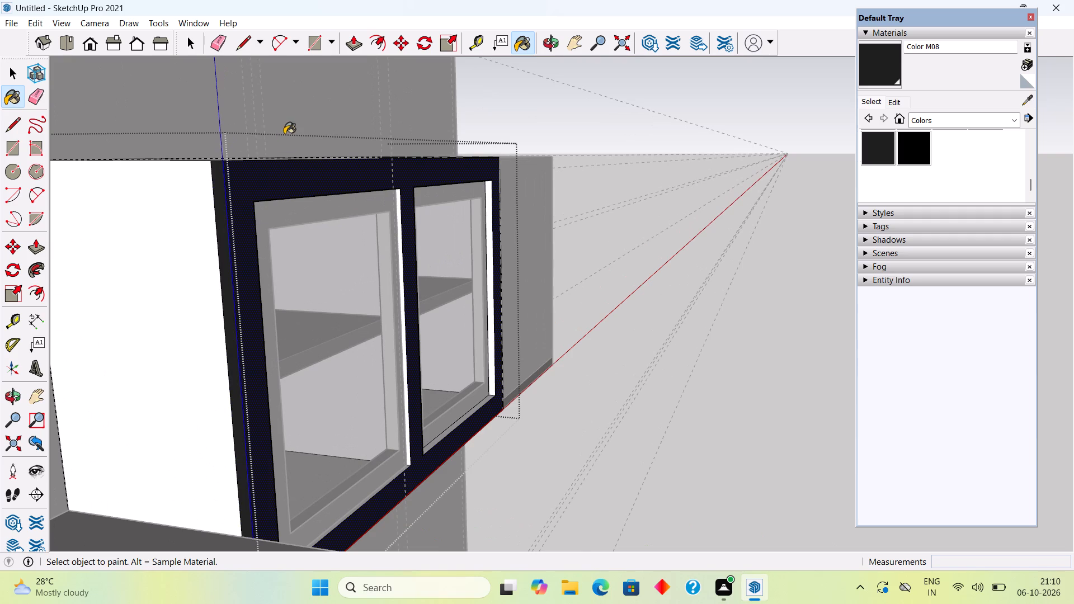
pyautogui.moveTo(244, 295); pyautogui.dragTo(214, 456, button='middle')
pyautogui.click(242, 331)
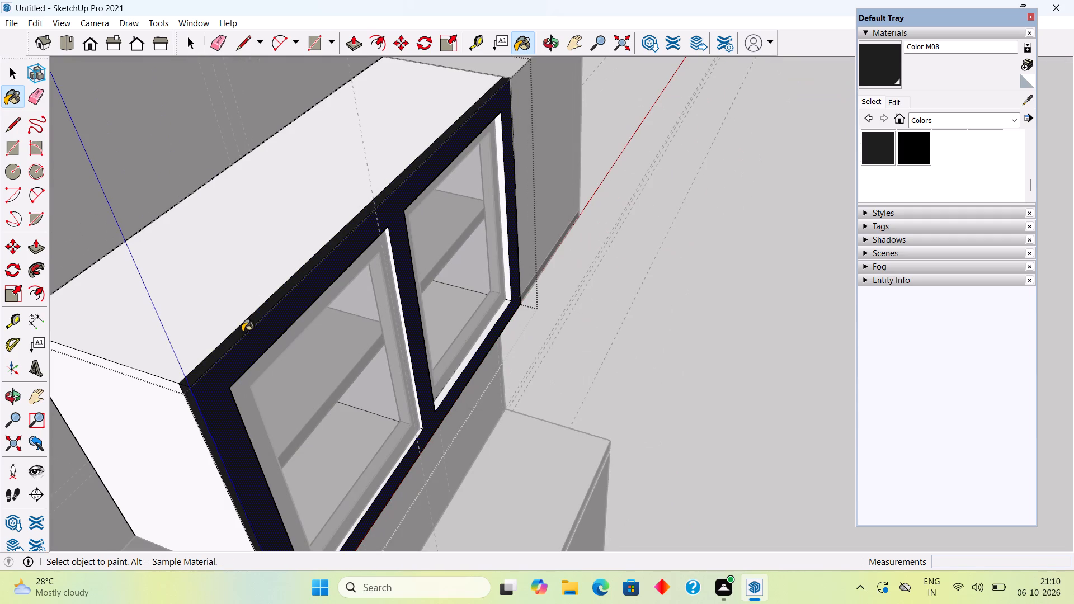
pyautogui.press('space')
pyautogui.moveTo(285, 365); pyautogui.dragTo(163, 162, button='middle')
pyautogui.scroll(-4, 163, 162)
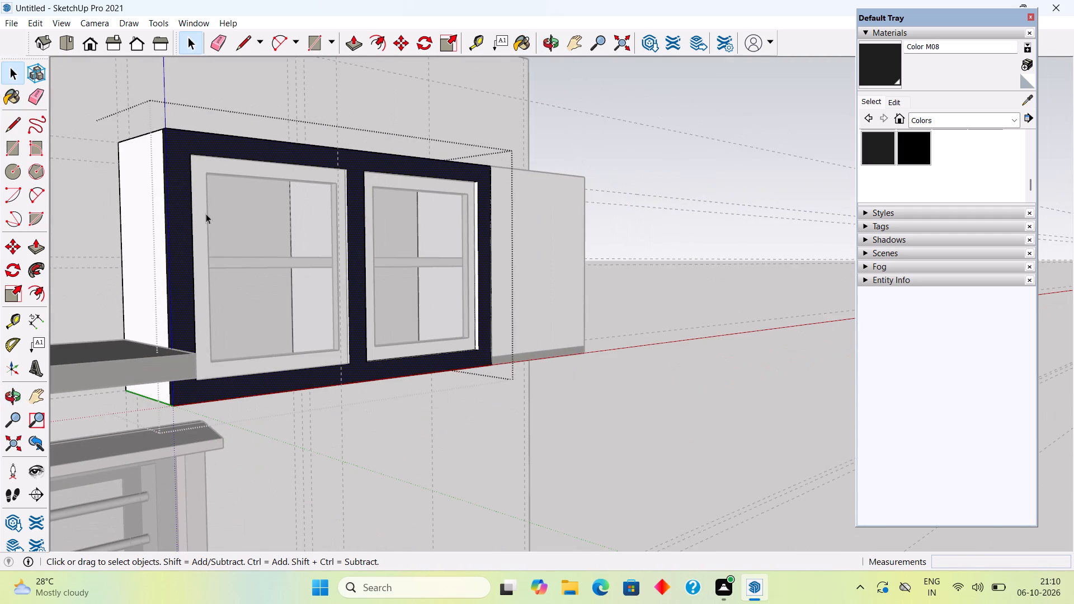
pyautogui.click(711, 230)
# Open the second cabinet's door nearest the end box and paint its front frame face with Color M07.
pyautogui.scroll(8, 367, 281)
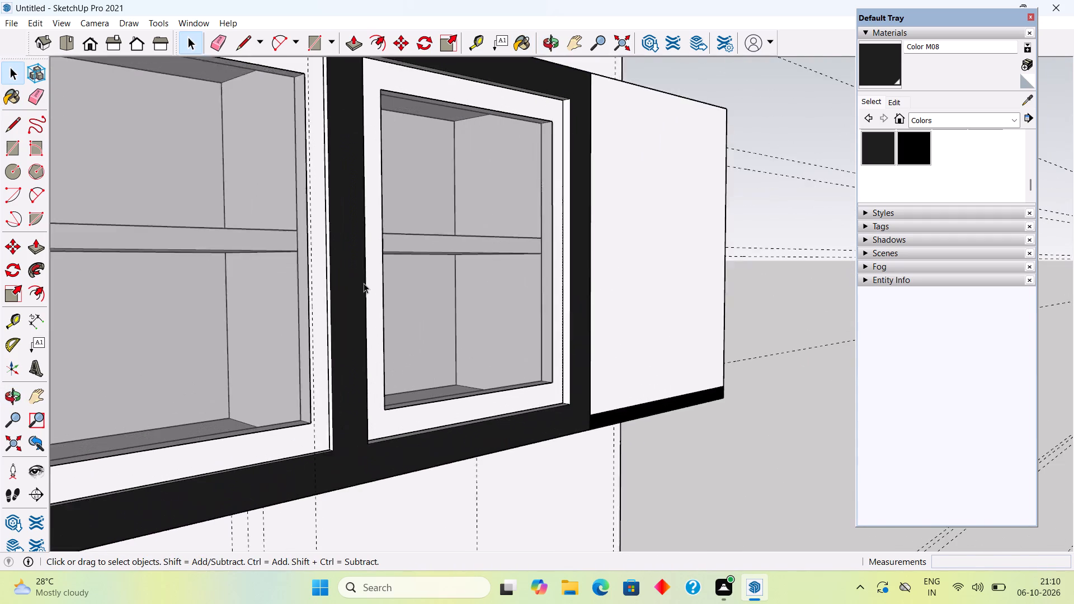
pyautogui.click(373, 287)
pyautogui.doubleClick(375, 287)
pyautogui.click(375, 287)
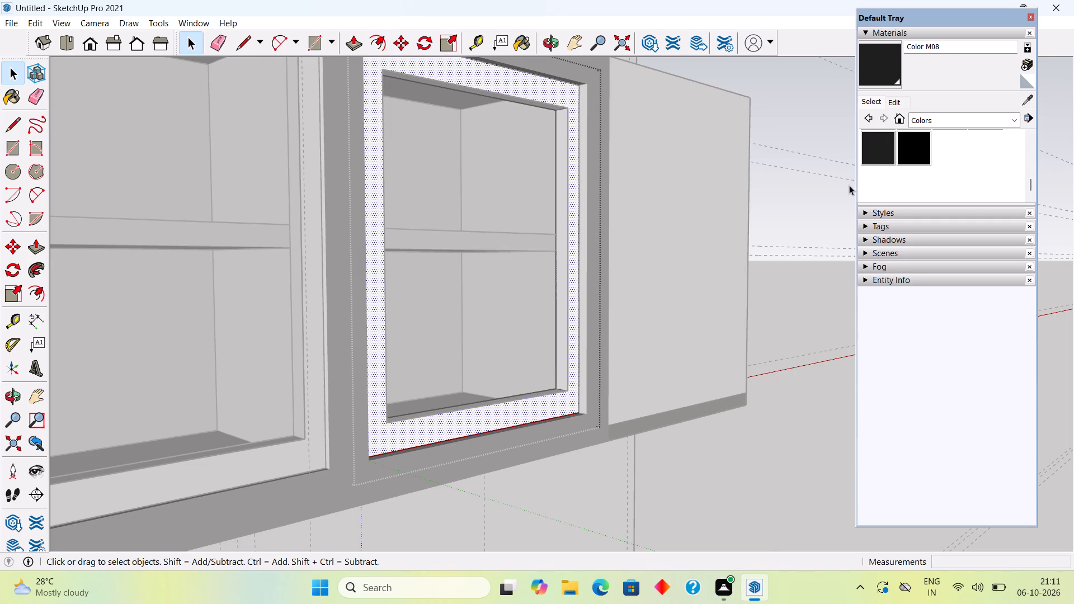
pyautogui.scroll(-2, 849, 185)
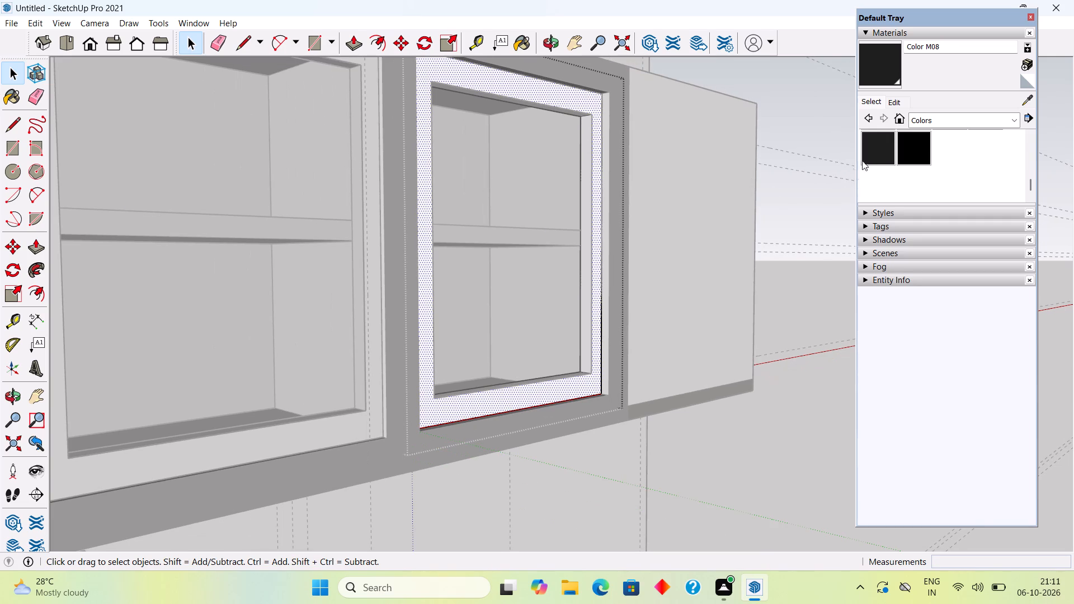
pyautogui.scroll(2, 881, 144)
pyautogui.scroll(-1, 885, 149)
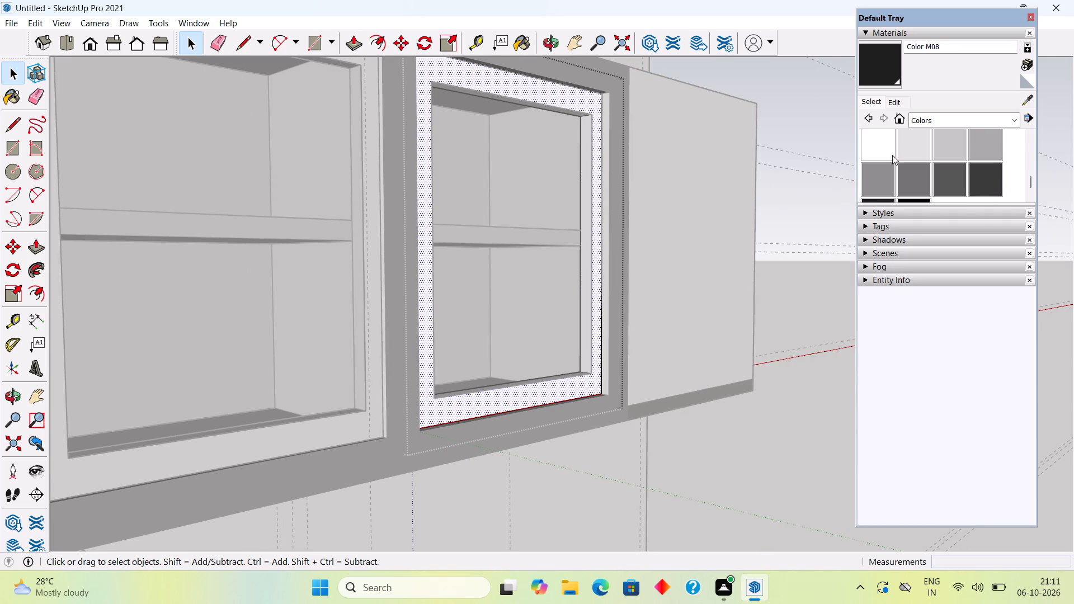
pyautogui.click(986, 189)
pyautogui.click(596, 273)
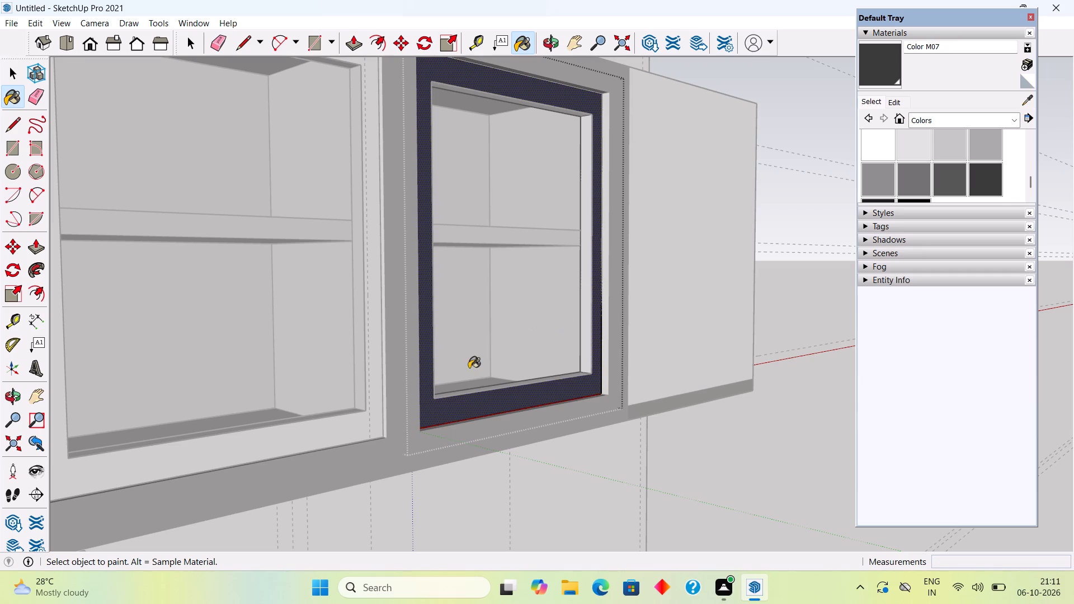
pyautogui.press('space')
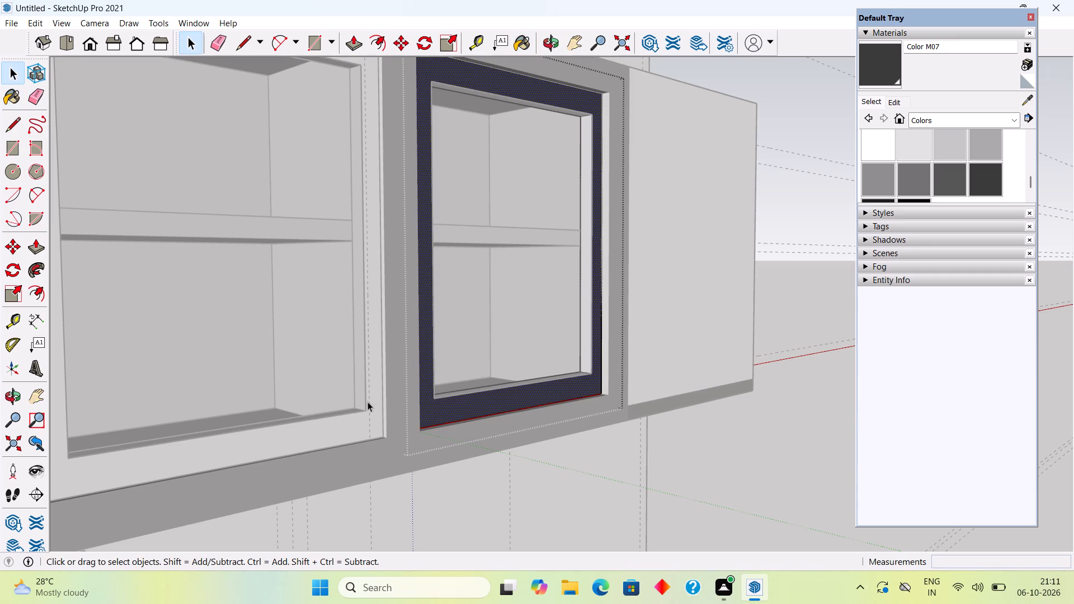
# Paint all connected frame faces of the second cabinet's hood-side door with Color M07 and close the group.
pyautogui.tripleClick(368, 402)
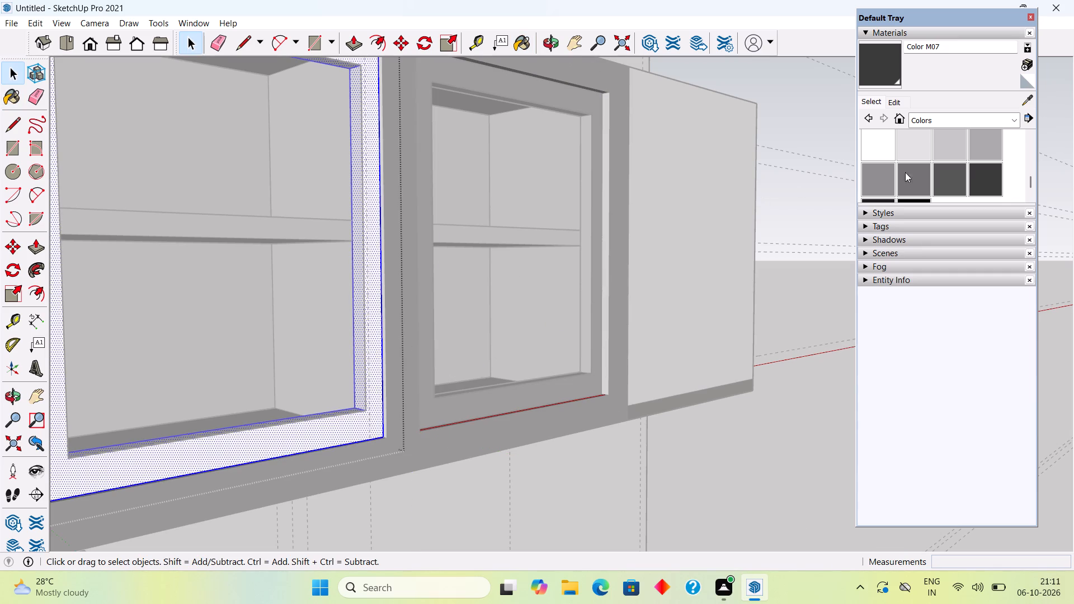
pyautogui.click(971, 169)
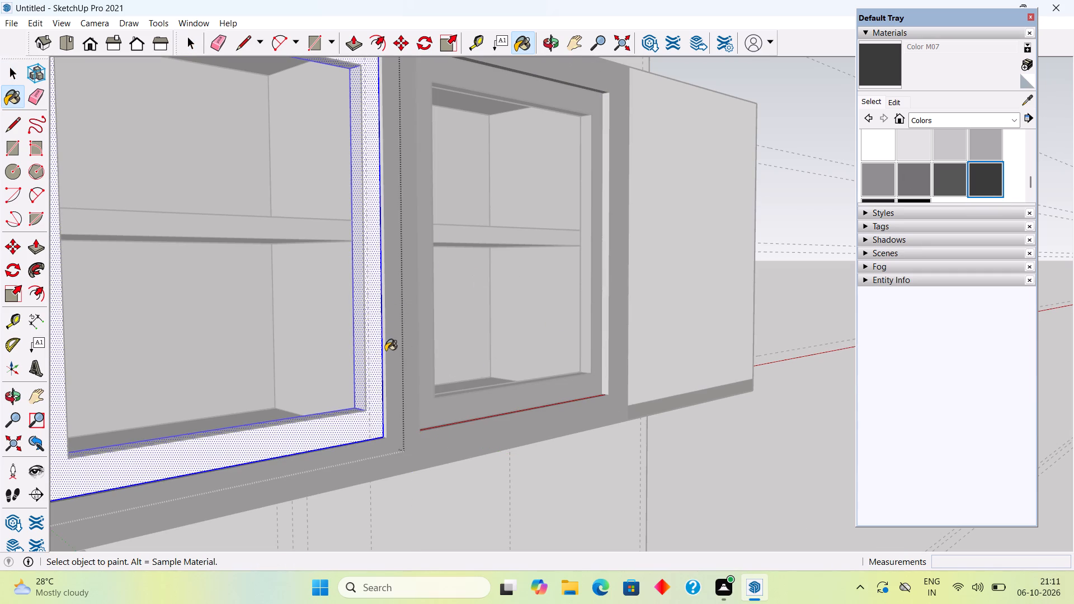
pyautogui.click(379, 370)
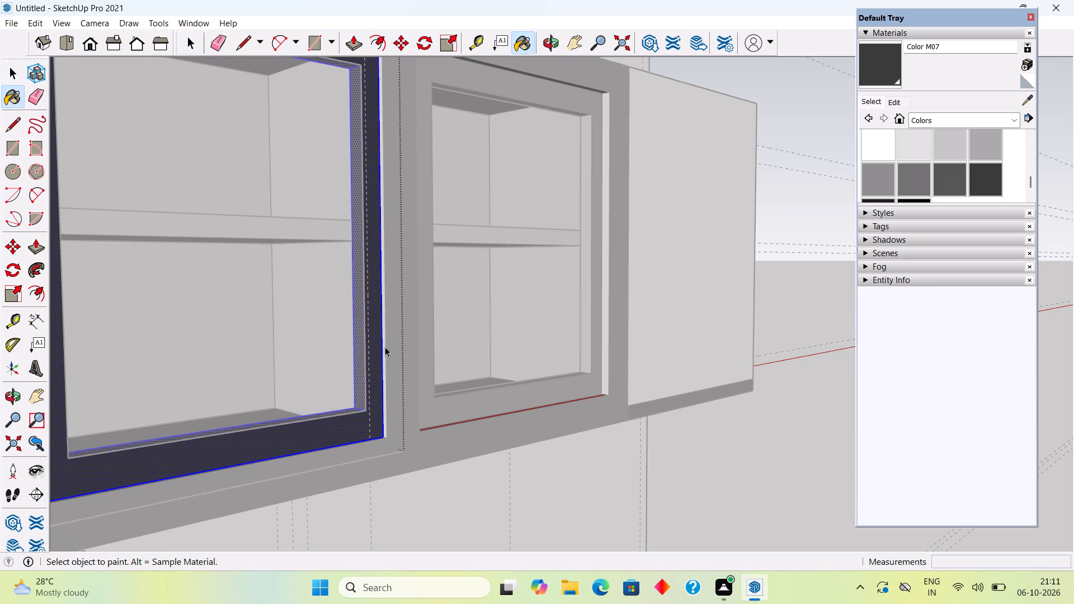
pyautogui.press('space')
pyautogui.click(491, 304)
pyautogui.scroll(-5, 491, 304)
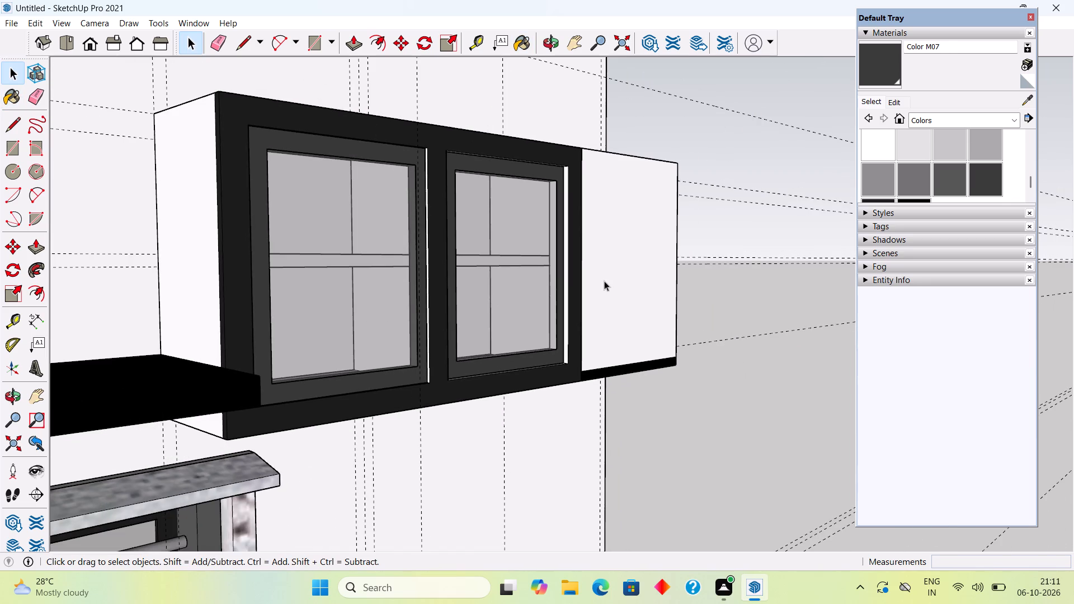
# Select the entire frame of the door nearest the end box, try Color M06, and repaint it with Color M07, including the inner edges.
pyautogui.scroll(4, 552, 280)
pyautogui.moveTo(536, 285); pyautogui.dragTo(237, 371, button='middle')
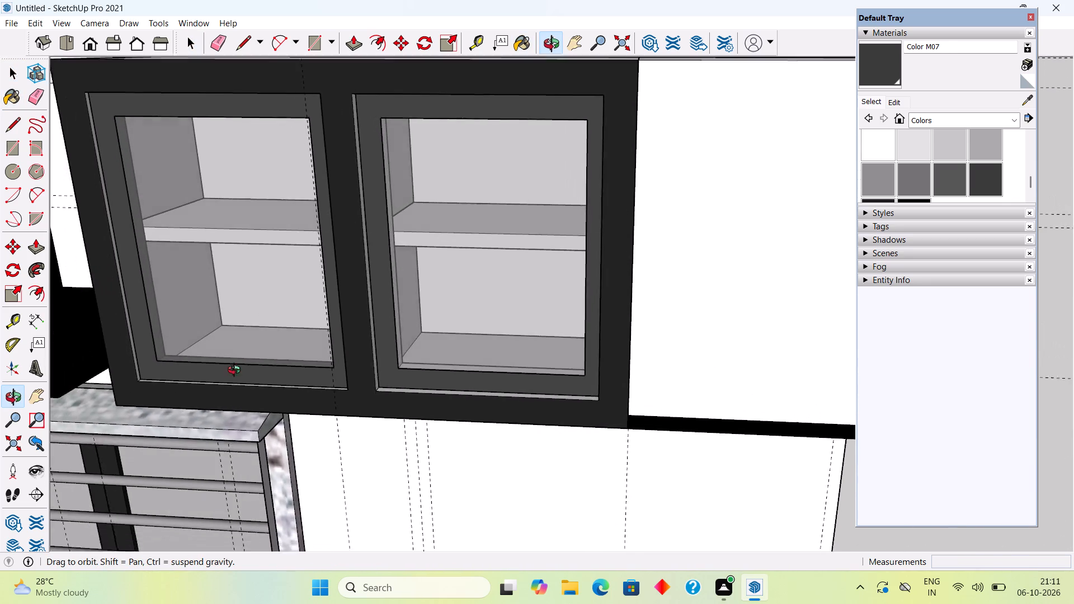
pyautogui.moveTo(237, 371); pyautogui.dragTo(436, 396, button='middle')
pyautogui.scroll(6, 550, 379)
pyautogui.click(573, 325)
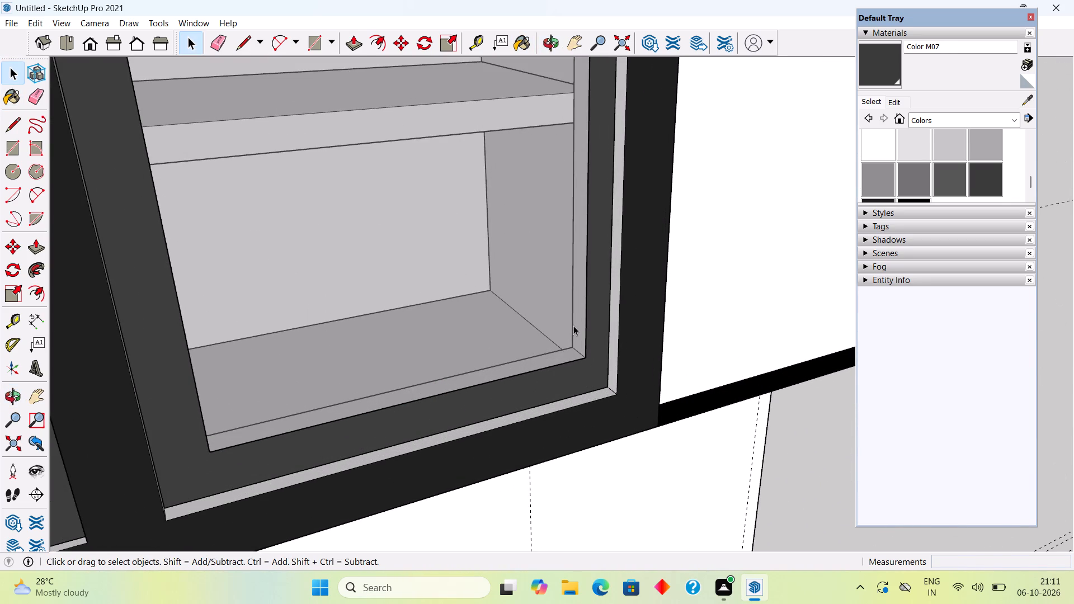
pyautogui.doubleClick(581, 325)
pyautogui.click(581, 325)
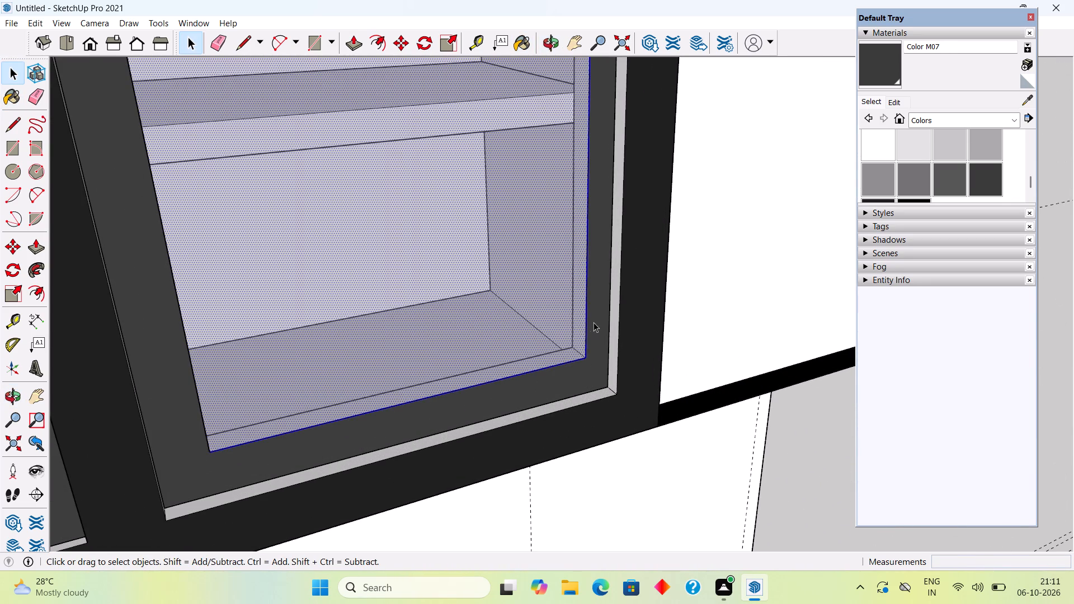
pyautogui.tripleClick(593, 322)
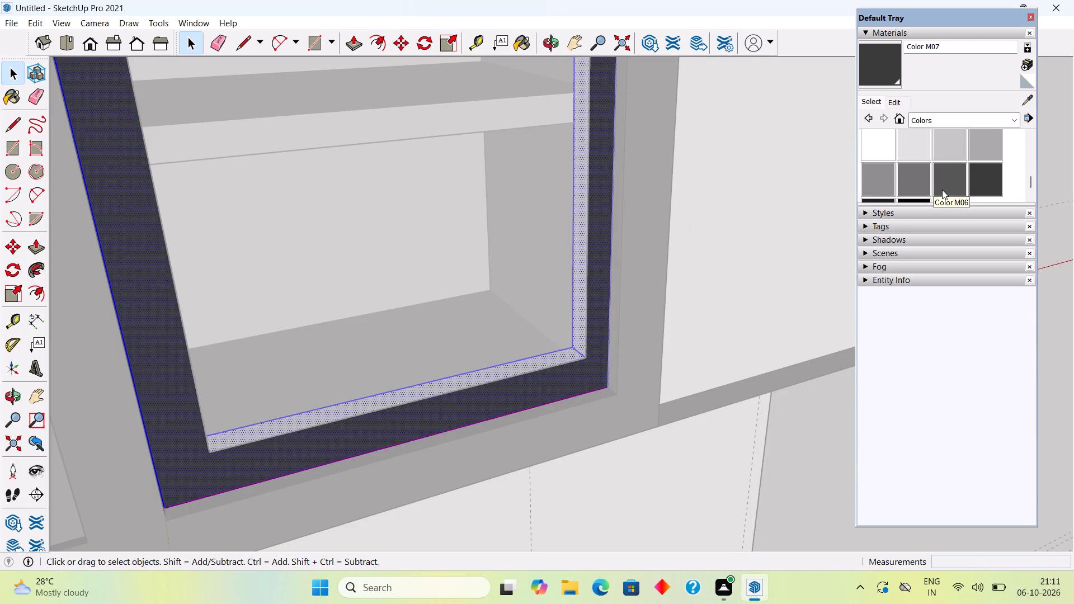
pyautogui.click(957, 180)
pyautogui.click(579, 324)
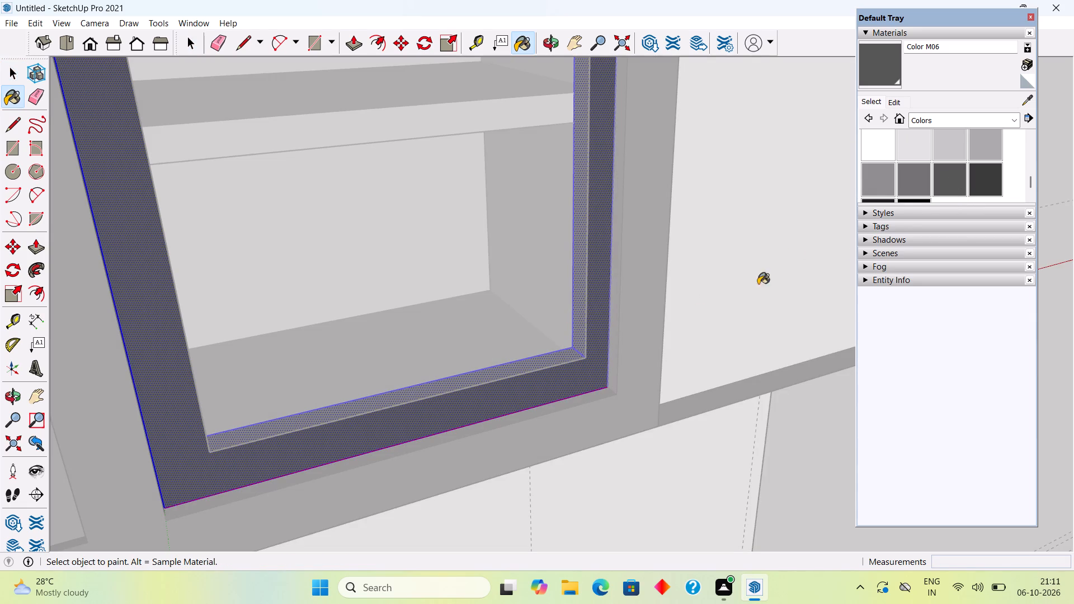
pyautogui.click(972, 177)
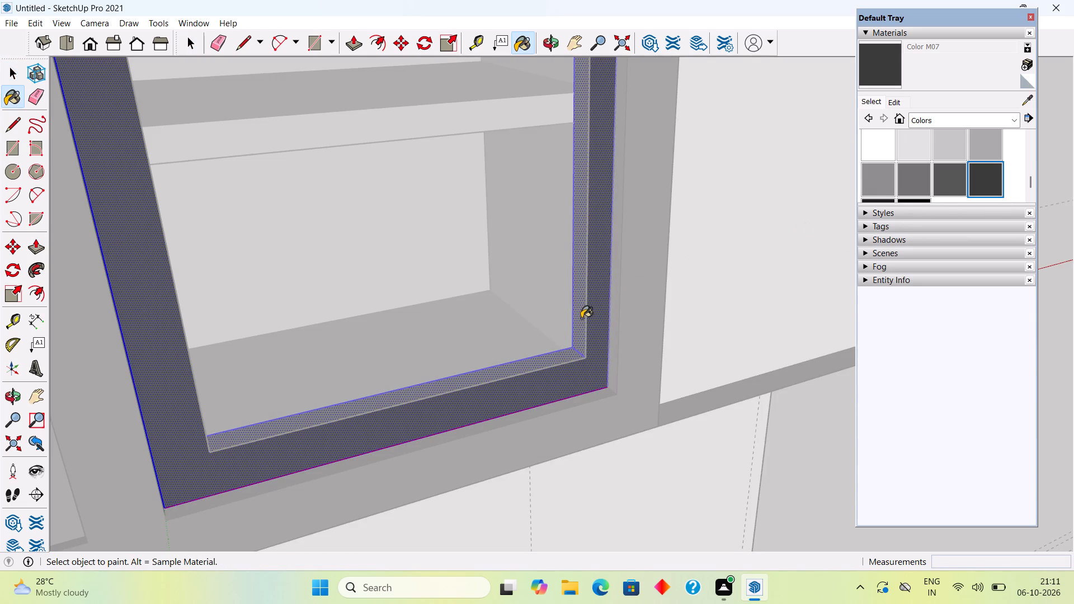
pyautogui.click(581, 318)
pyautogui.click(580, 331)
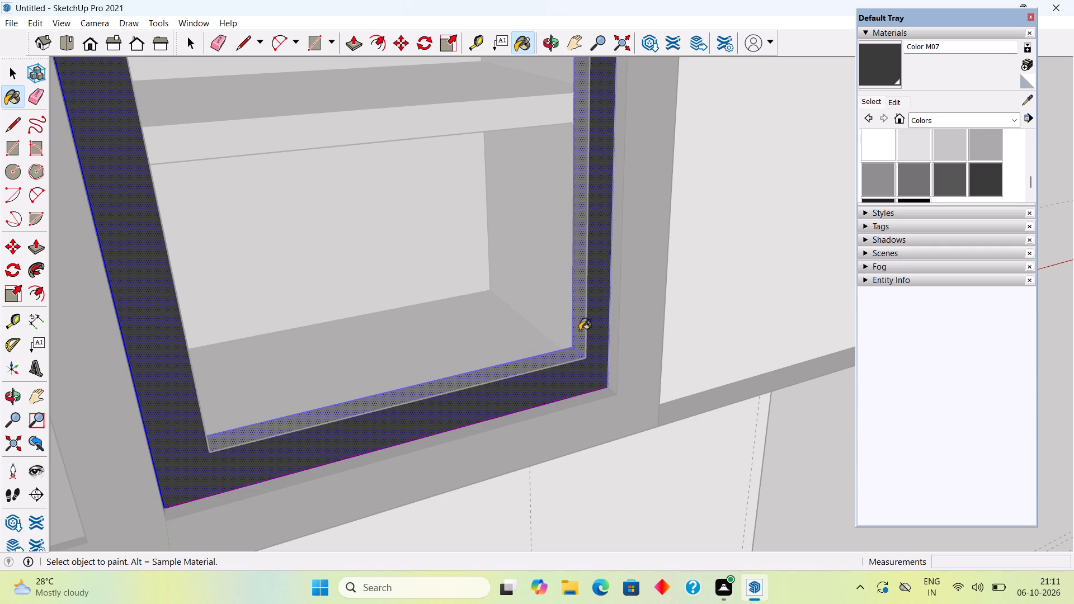
pyautogui.press('space')
pyautogui.scroll(-12, 580, 331)
pyautogui.click(820, 138)
# Examine the painted wall cabinets against the whole kitchen elevation.
pyautogui.moveTo(577, 288); pyautogui.dragTo(490, 210, button='middle')
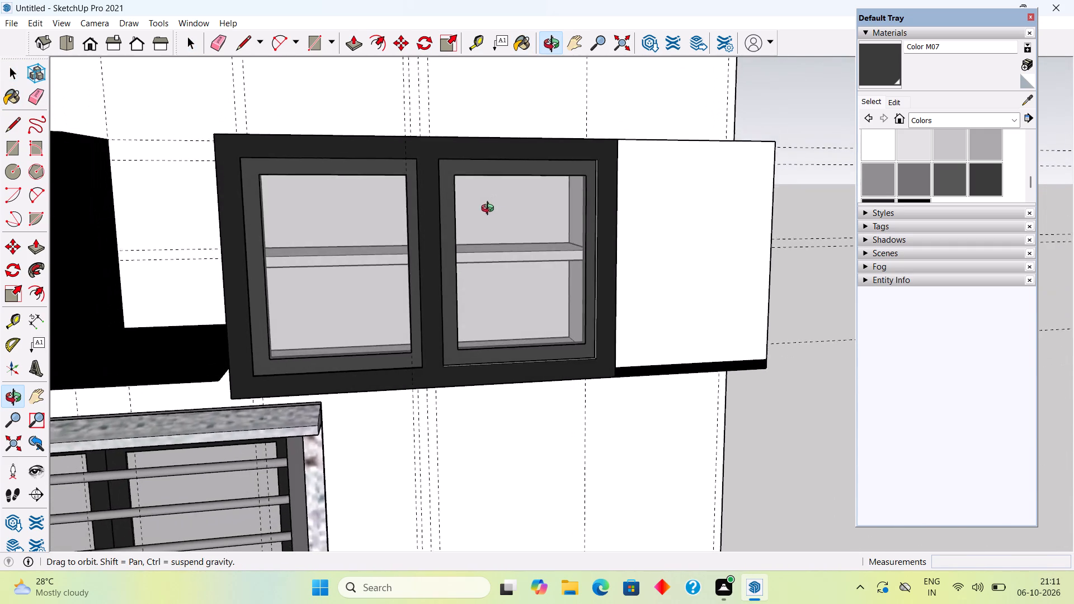
pyautogui.moveTo(490, 210); pyautogui.dragTo(489, 210, button='middle')
pyautogui.scroll(-9, 458, 219)
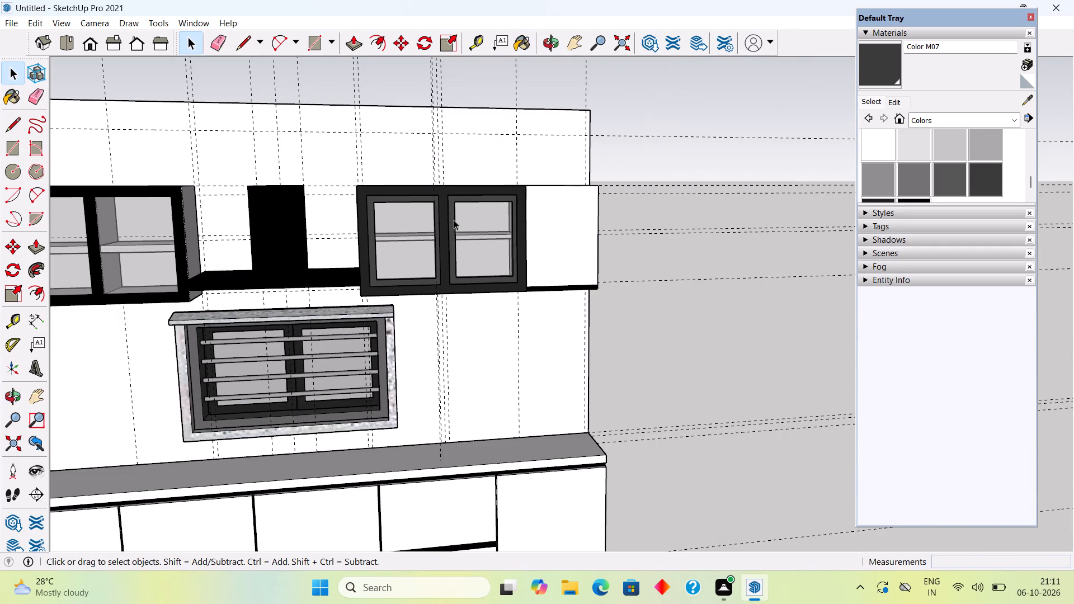
pyautogui.moveTo(454, 216); pyautogui.dragTo(427, 250, button='middle')
pyautogui.scroll(-3, 427, 250)
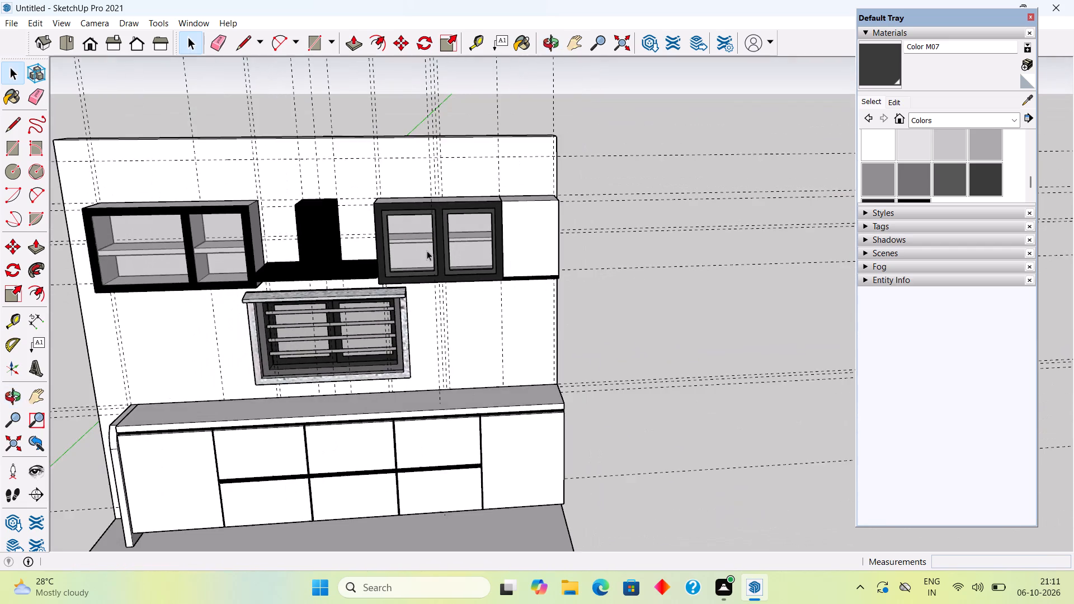
pyautogui.scroll(-3, 430, 242)
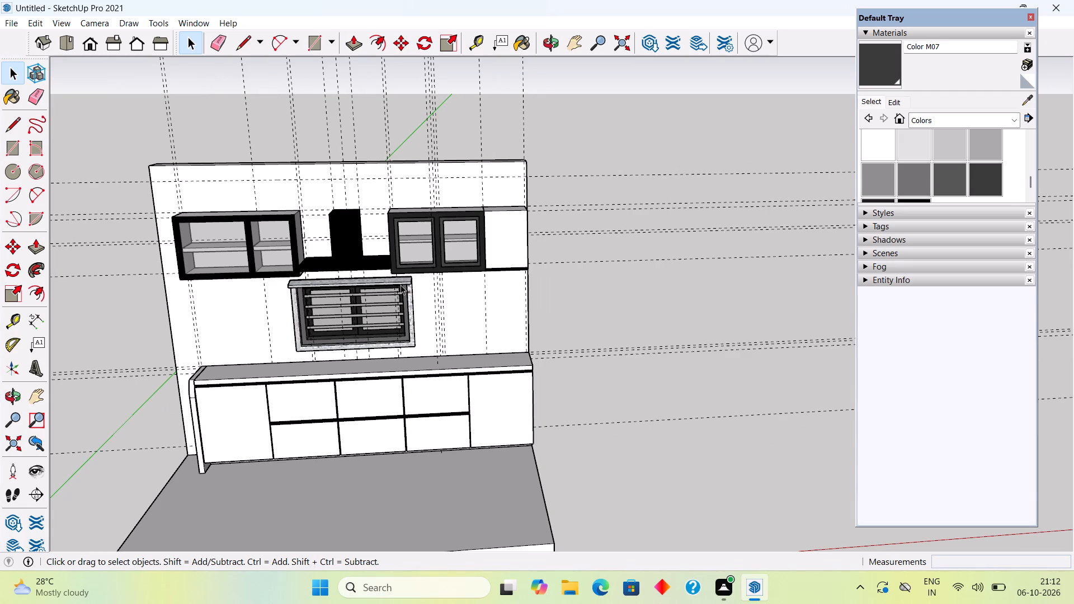
pyautogui.scroll(-5, 399, 285)
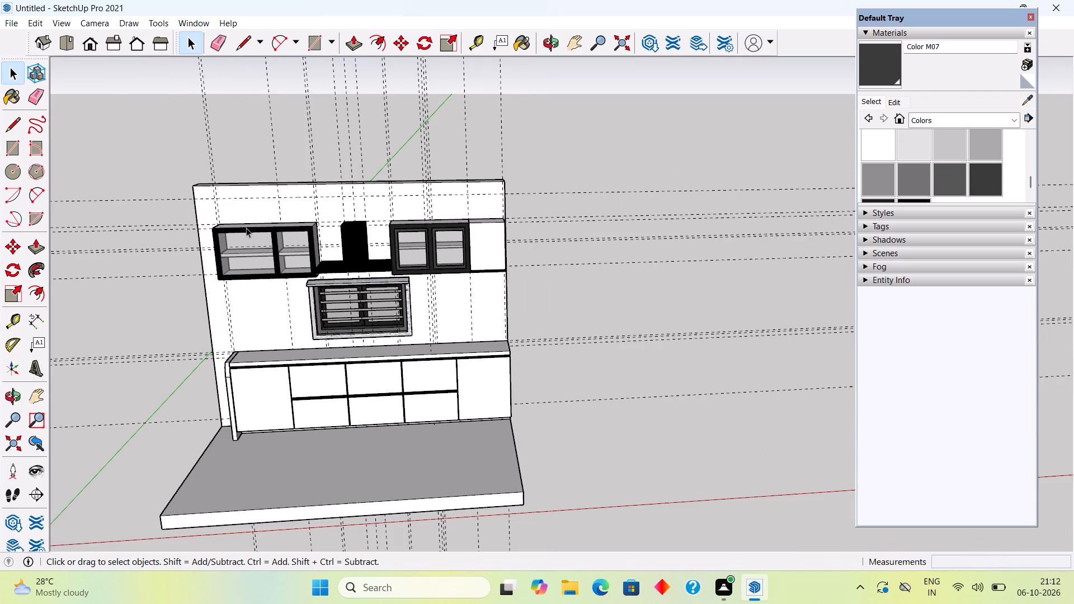
pyautogui.scroll(2, 228, 211)
pyautogui.scroll(-1, 228, 211)
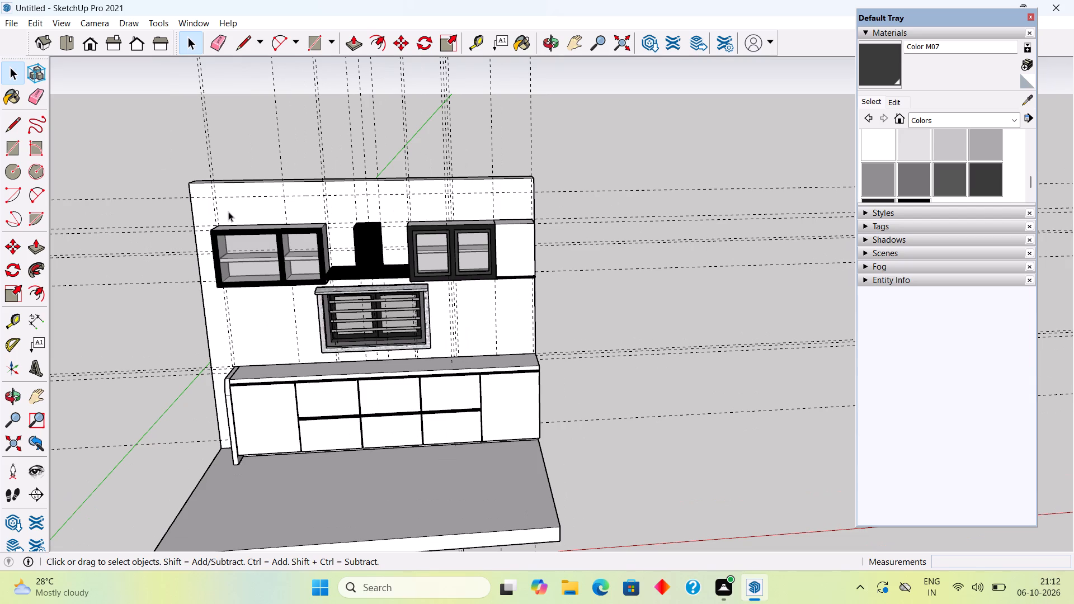
# Draw a rectangle about 2' 3 11/16" by 1' on the wall directly above the first cabinet, aligned to the guides.
pyautogui.scroll(12, 228, 211)
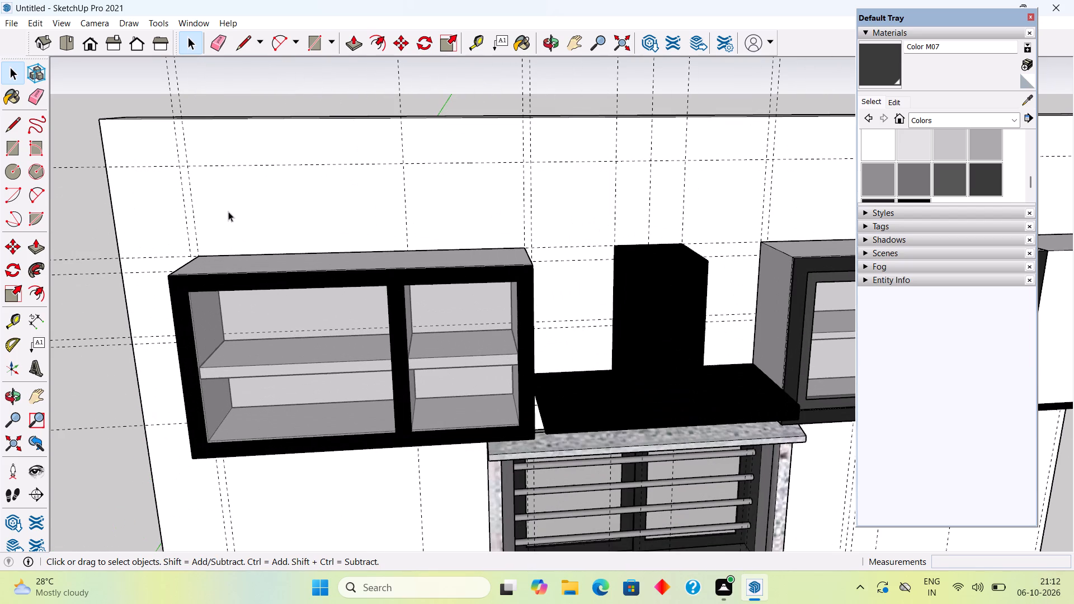
pyautogui.scroll(1, 236, 225)
pyautogui.moveTo(239, 226); pyautogui.dragTo(359, 239, button='middle')
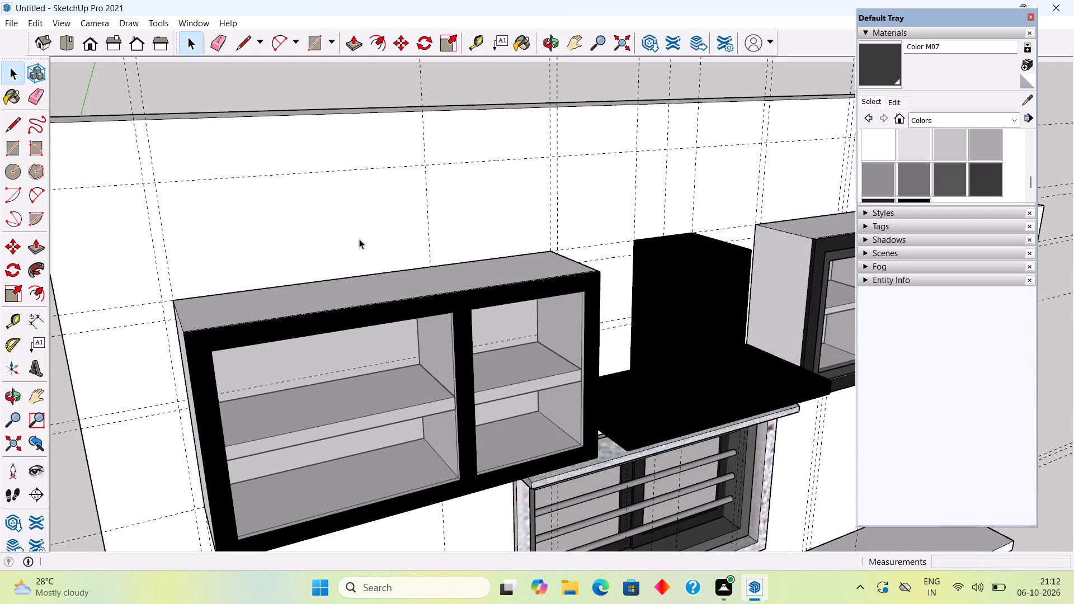
pyautogui.press('r')
pyautogui.click(157, 183)
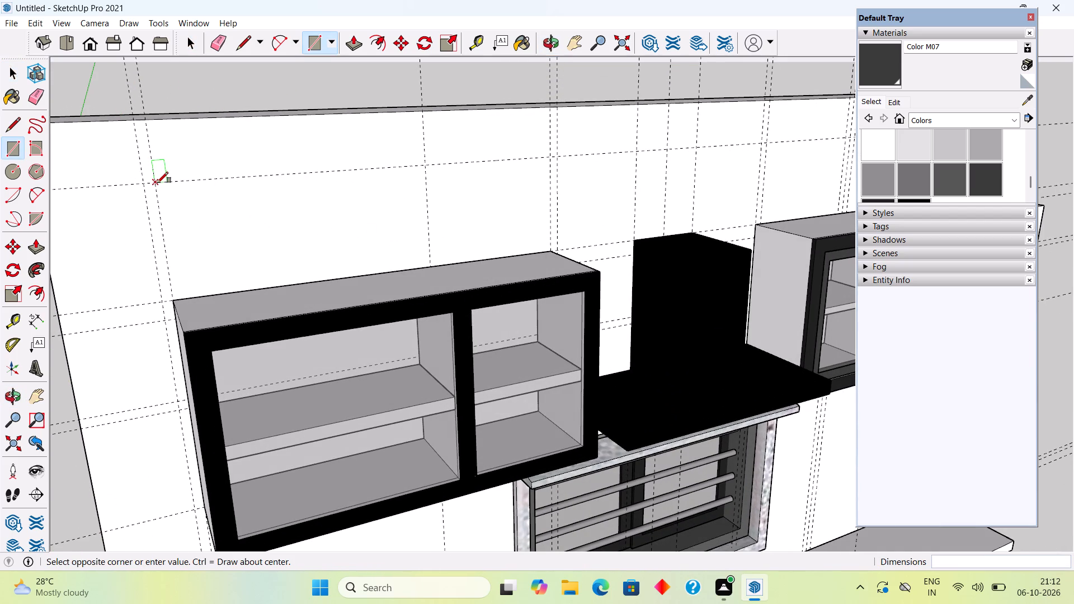
pyautogui.click(428, 264)
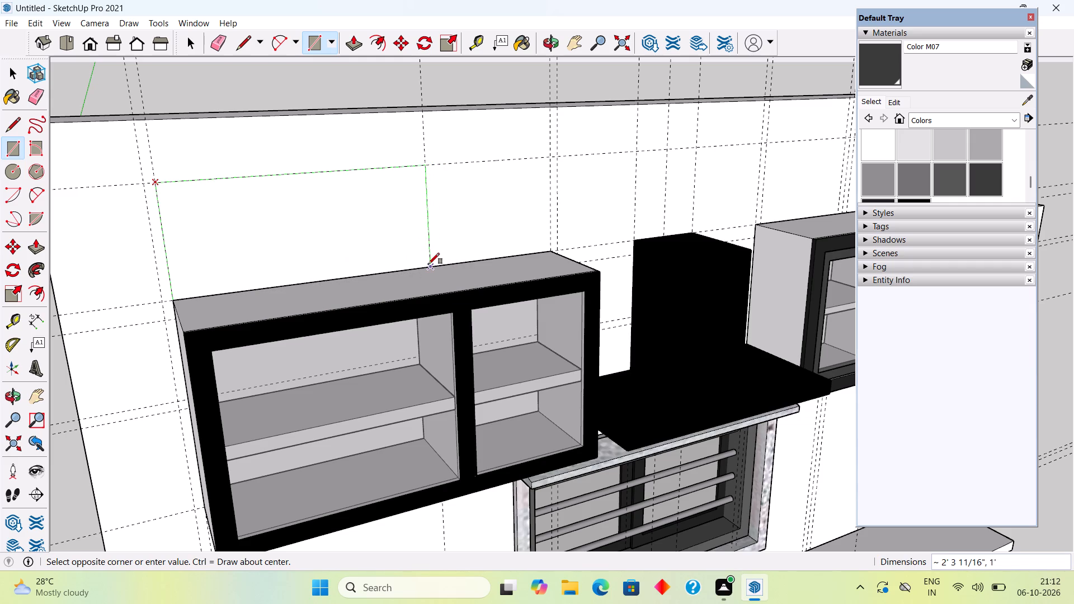
pyautogui.press('space')
# Pull the new rectangle out about 11 7/8" into a box flush with the first cabinet's front.
pyautogui.write('P')
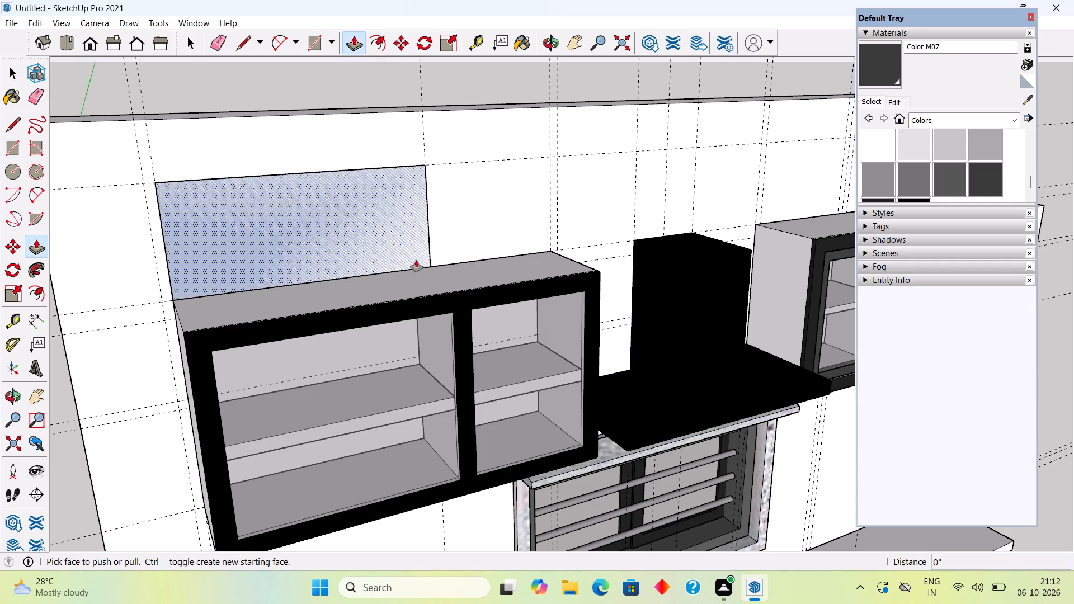
pyautogui.click(369, 247)
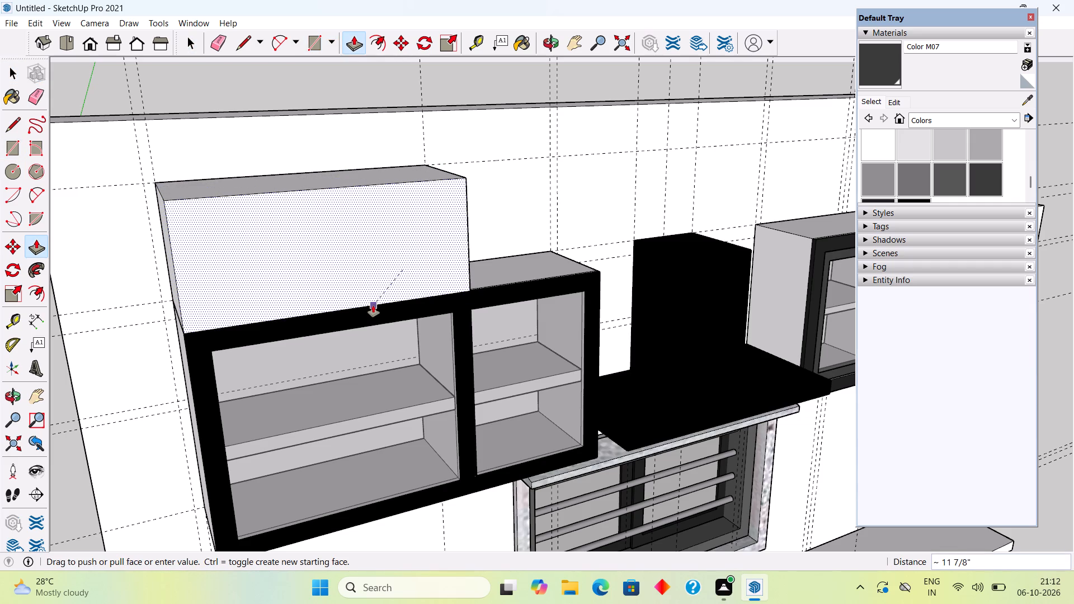
pyautogui.click(373, 308)
# Extend the upper box along the wall with a 0.3" strip and a separate section about 1' 4" long above the second cabinet.
pyautogui.moveTo(542, 265); pyautogui.dragTo(43, 263, button='middle')
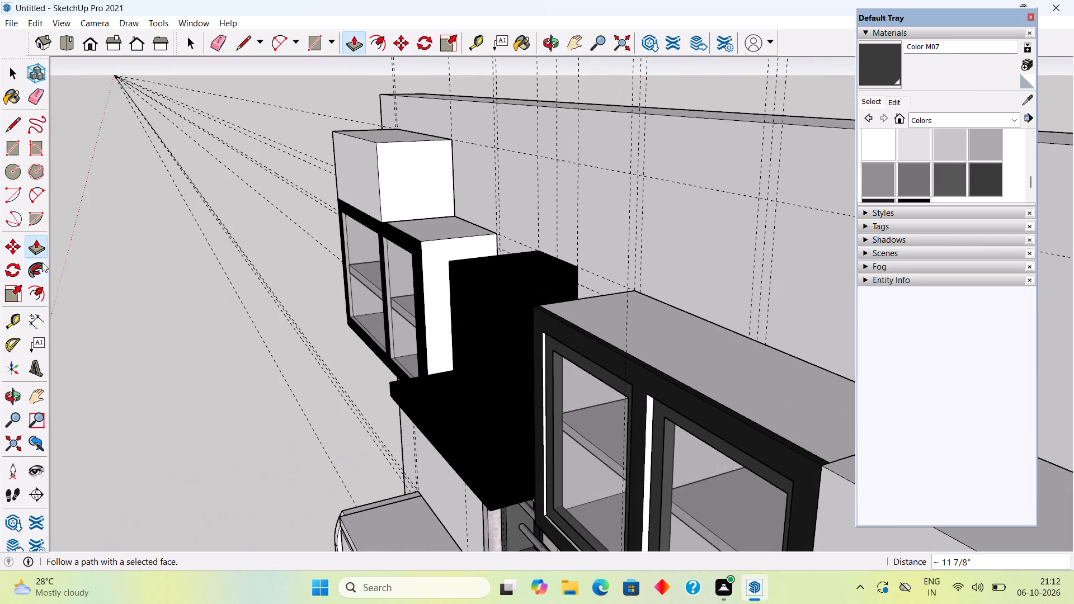
pyautogui.click(430, 182)
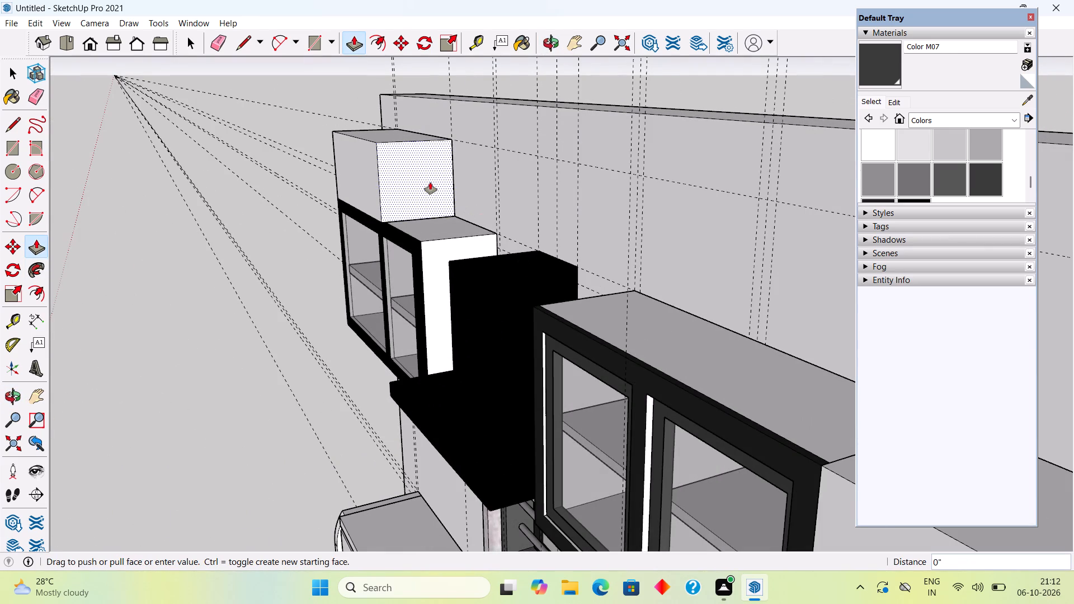
pyautogui.click(430, 182)
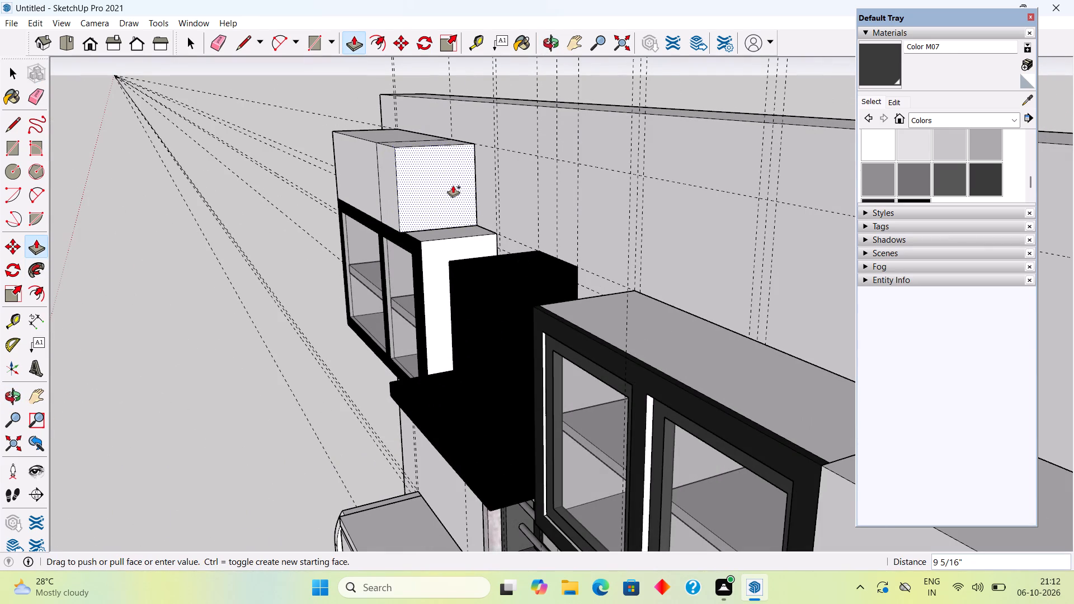
pyautogui.write('.3"')
pyautogui.press('Return')
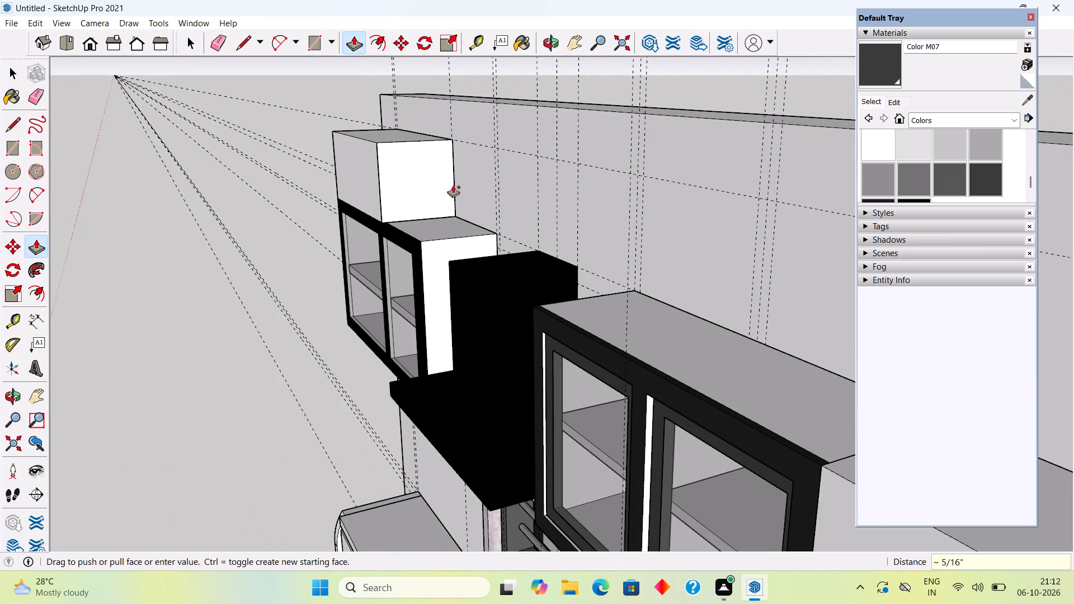
pyautogui.click(447, 188)
pyautogui.scroll(7, 498, 136)
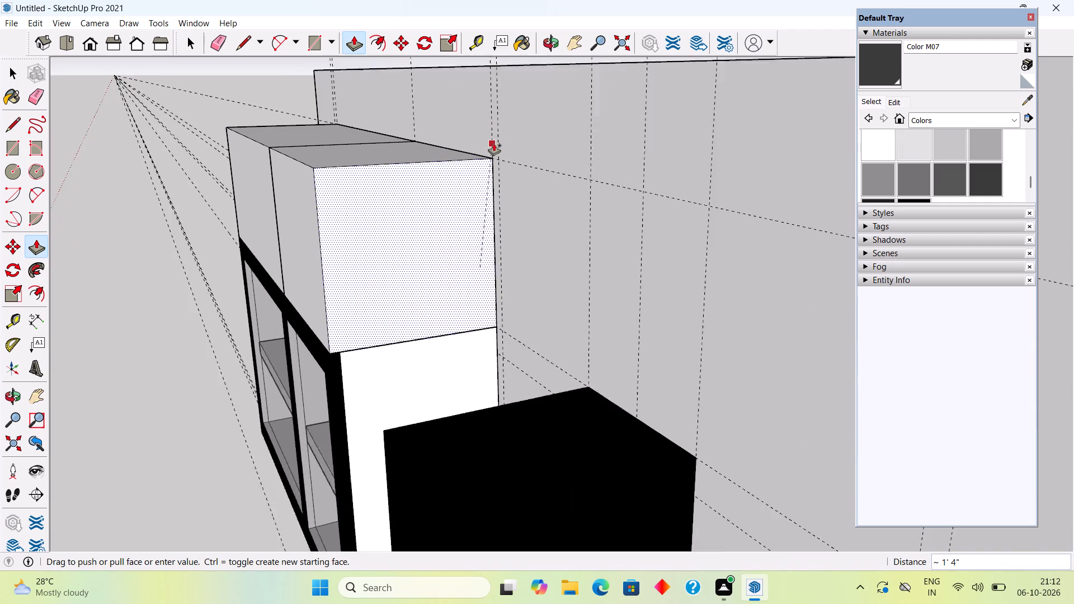
pyautogui.scroll(1, 494, 144)
pyautogui.click(488, 138)
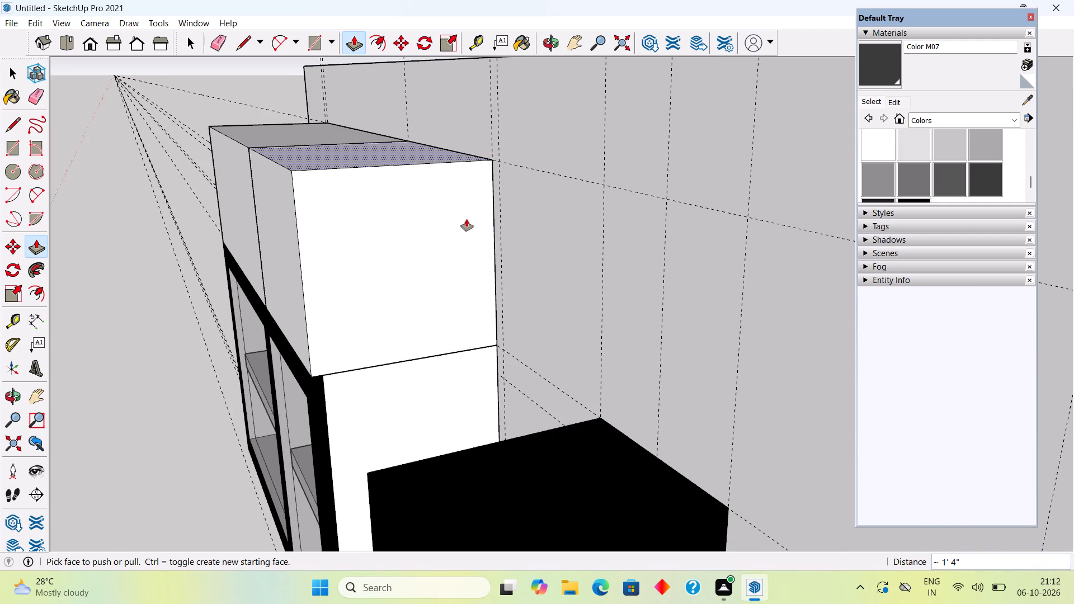
# Add another 0.3" strip and a section about 1' 10 11/16" long over the range hood, ending at the guide.
pyautogui.click(456, 236)
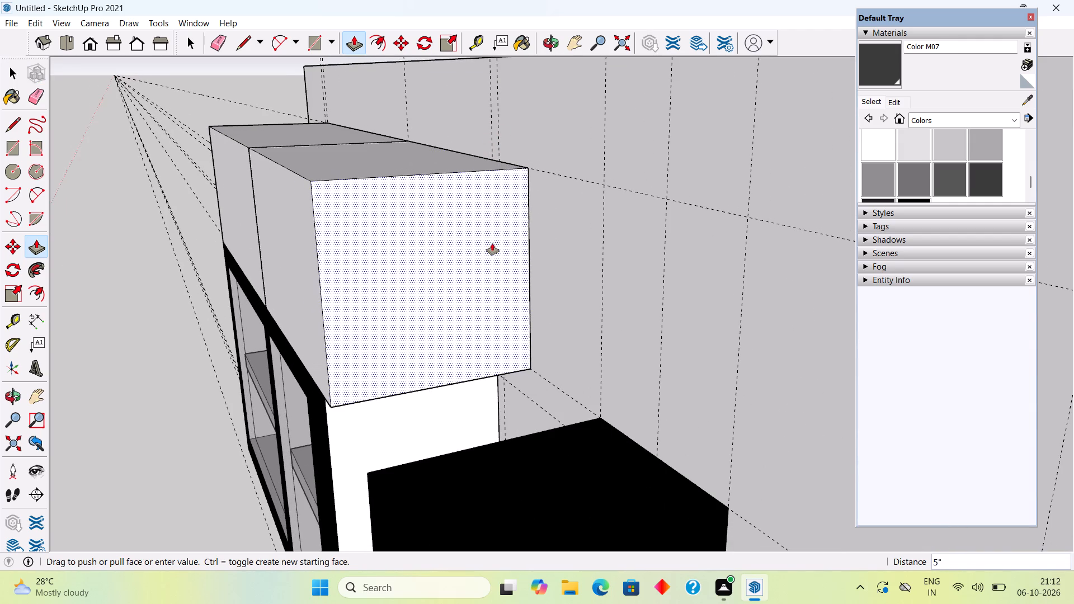
pyautogui.write('.3"')
pyautogui.press('Return')
pyautogui.click(354, 270)
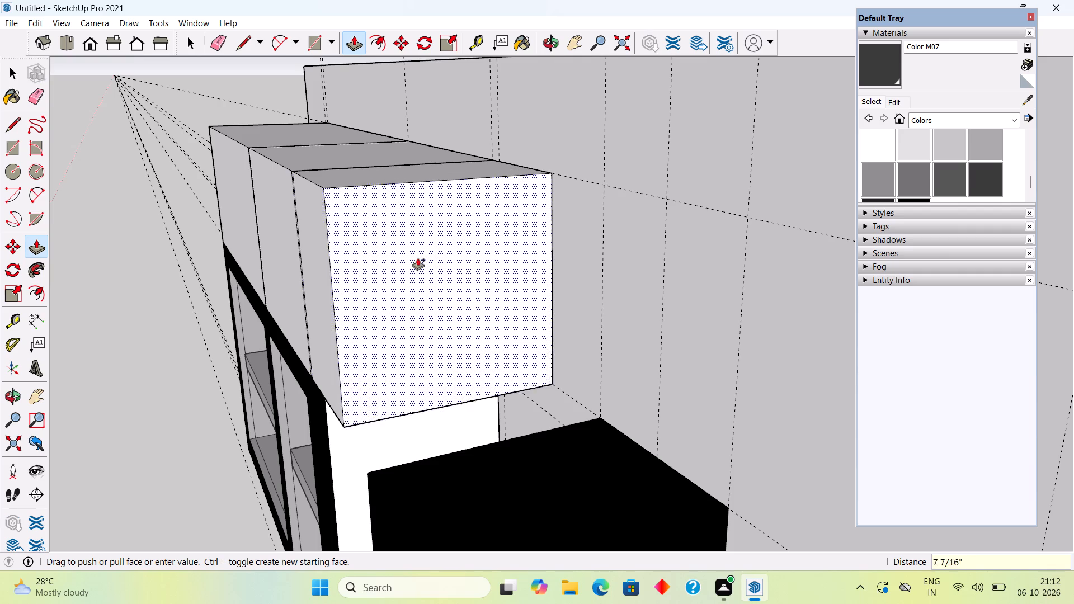
pyautogui.scroll(-4, 624, 169)
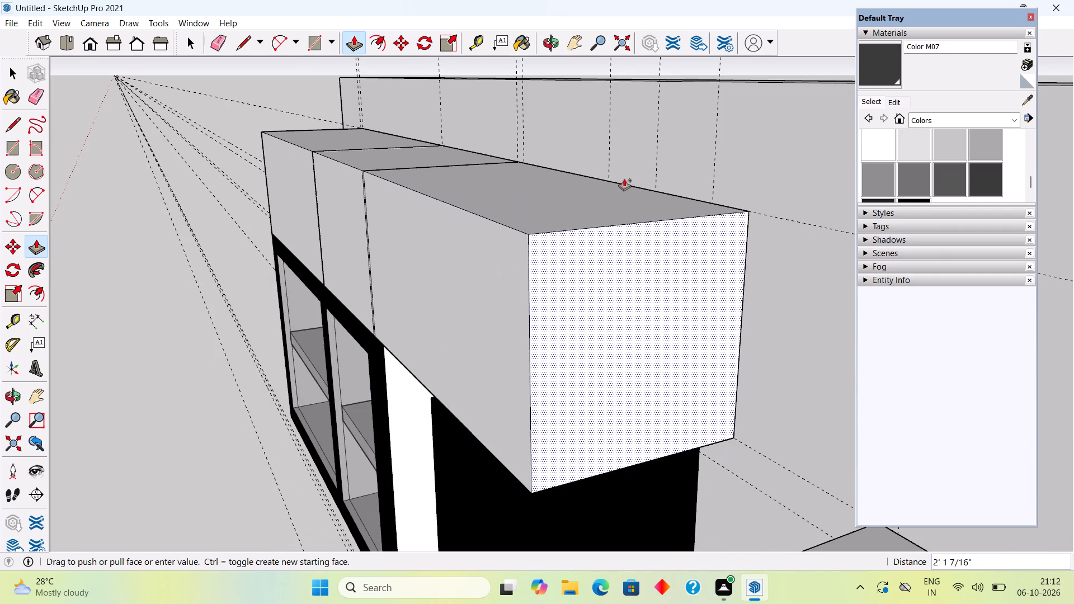
pyautogui.scroll(-4, 624, 181)
pyautogui.click(685, 132)
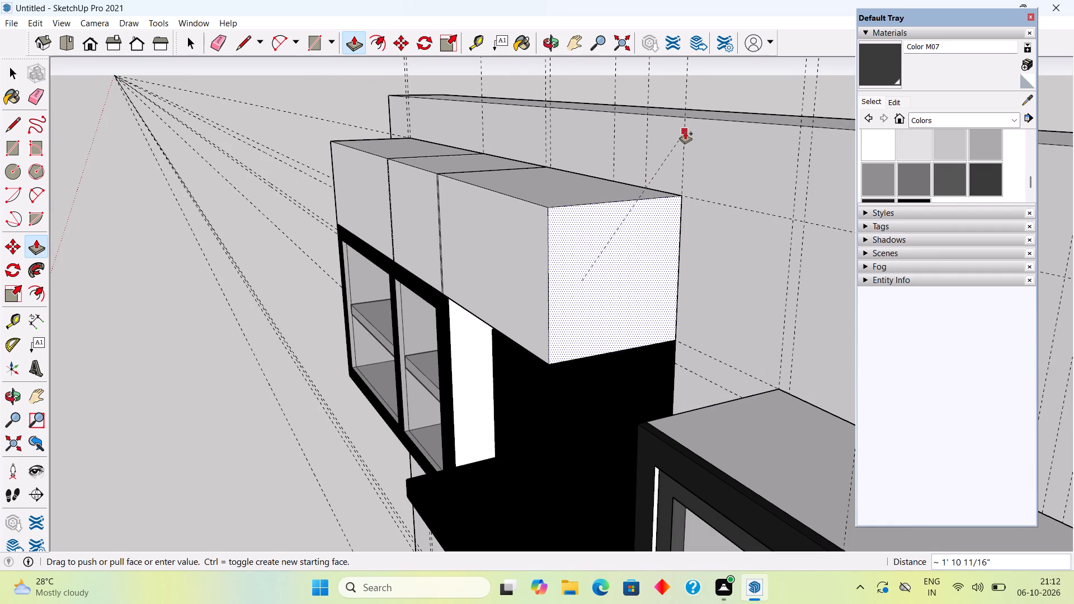
# Add a 0.3" strip and a section about 11 11/16" long, reaching the near edge of the glass-door cabinet beyond the hood.
pyautogui.click(633, 270)
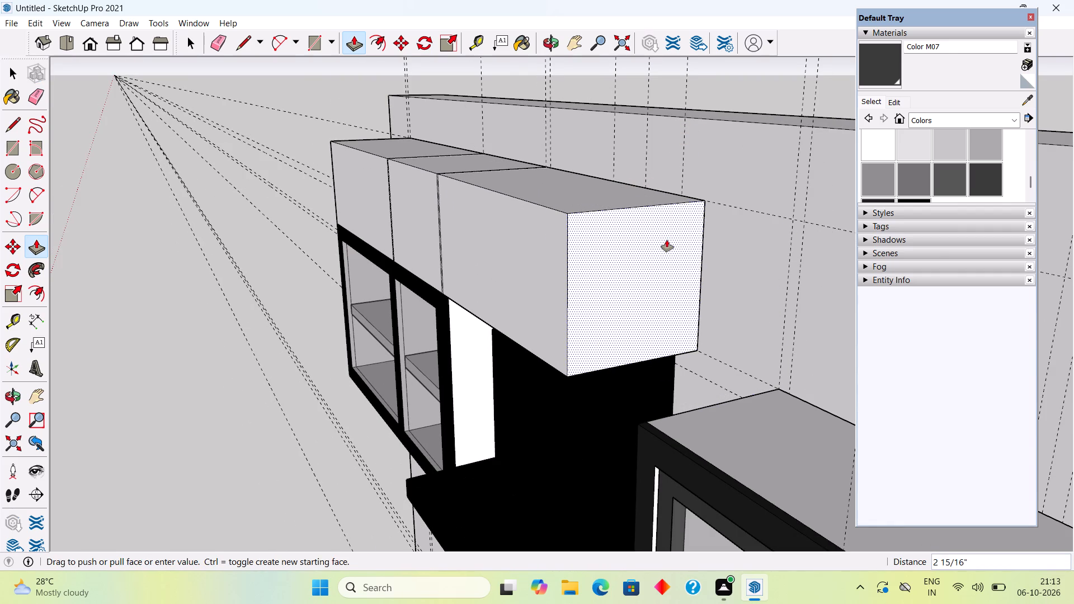
pyautogui.write('.3"')
pyautogui.press('Return')
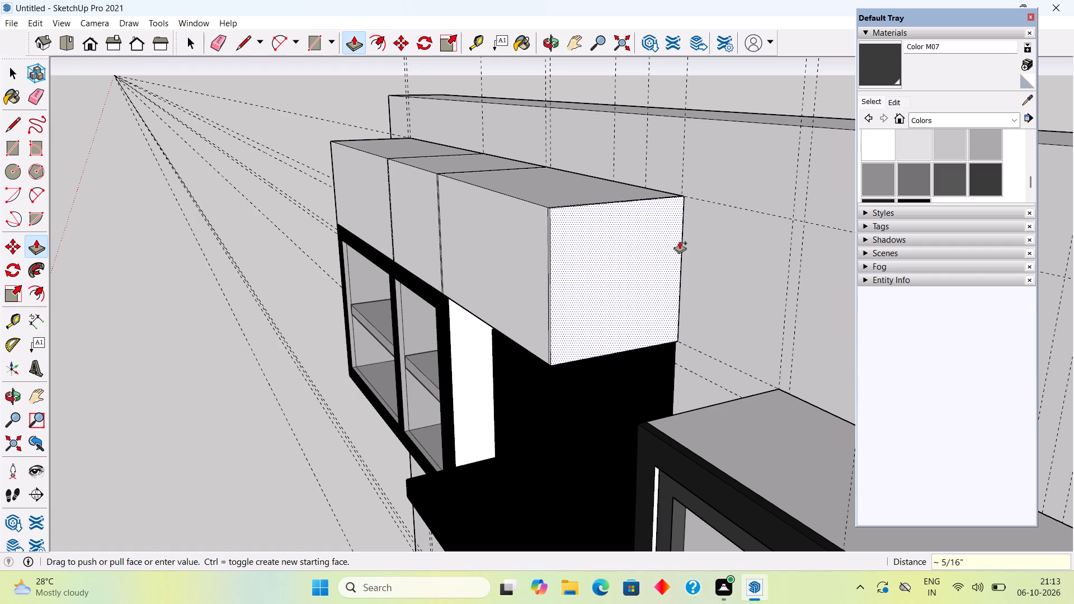
pyautogui.click(671, 240)
pyautogui.moveTo(781, 234); pyautogui.dragTo(887, 172, button='middle')
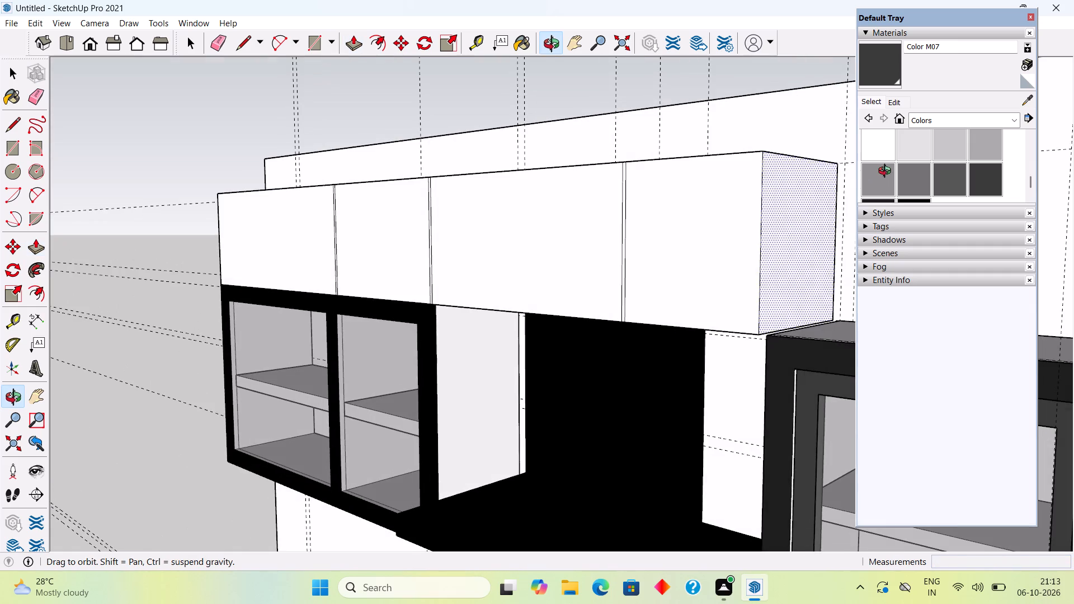
pyautogui.moveTo(887, 172); pyautogui.dragTo(887, 171, button='middle')
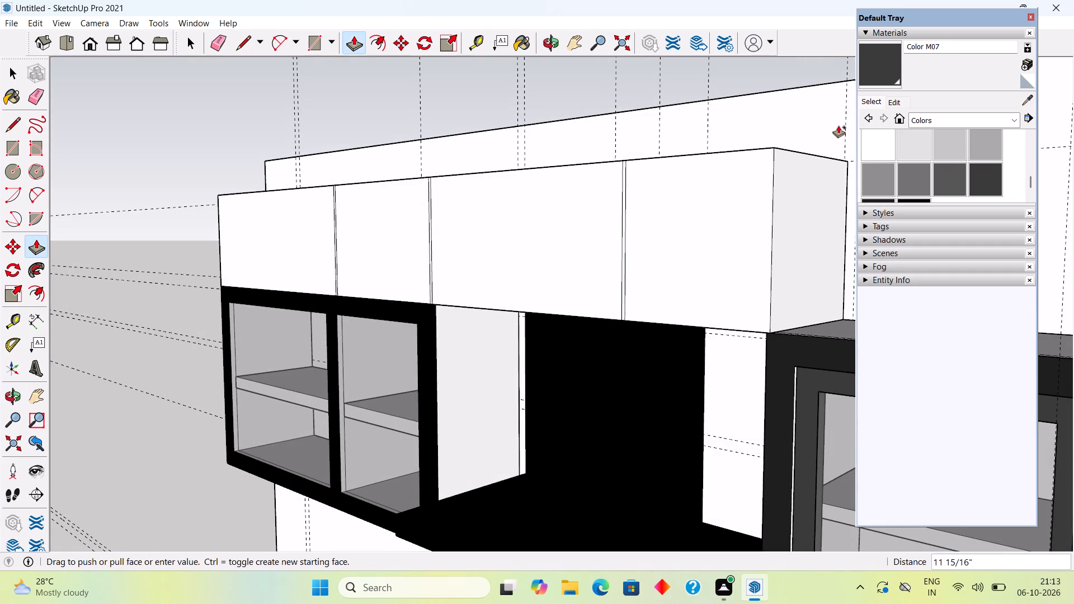
pyautogui.click(845, 119)
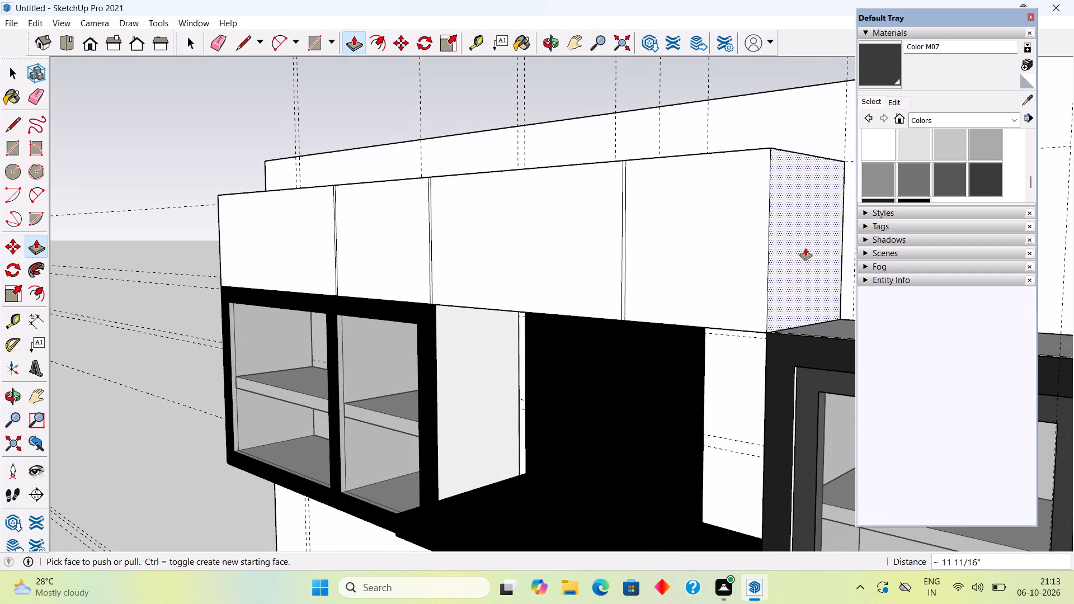
# Pull out a new section from the row's end face above the first glass door, ending at the guide.
pyautogui.click(805, 248)
pyautogui.scroll(-7, 816, 250)
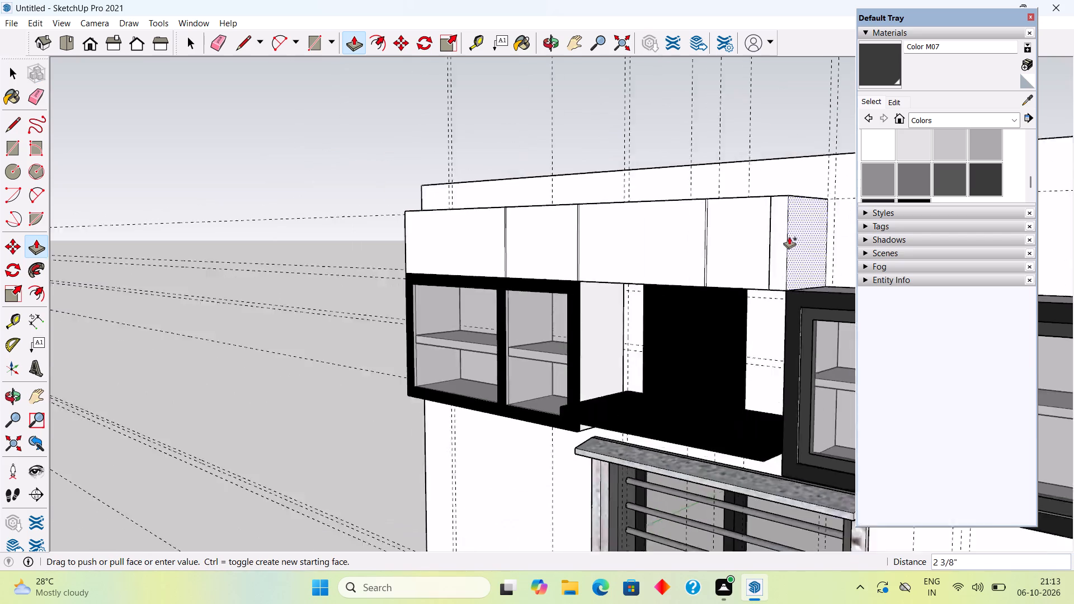
pyautogui.scroll(-16, 789, 237)
pyautogui.scroll(5, 794, 230)
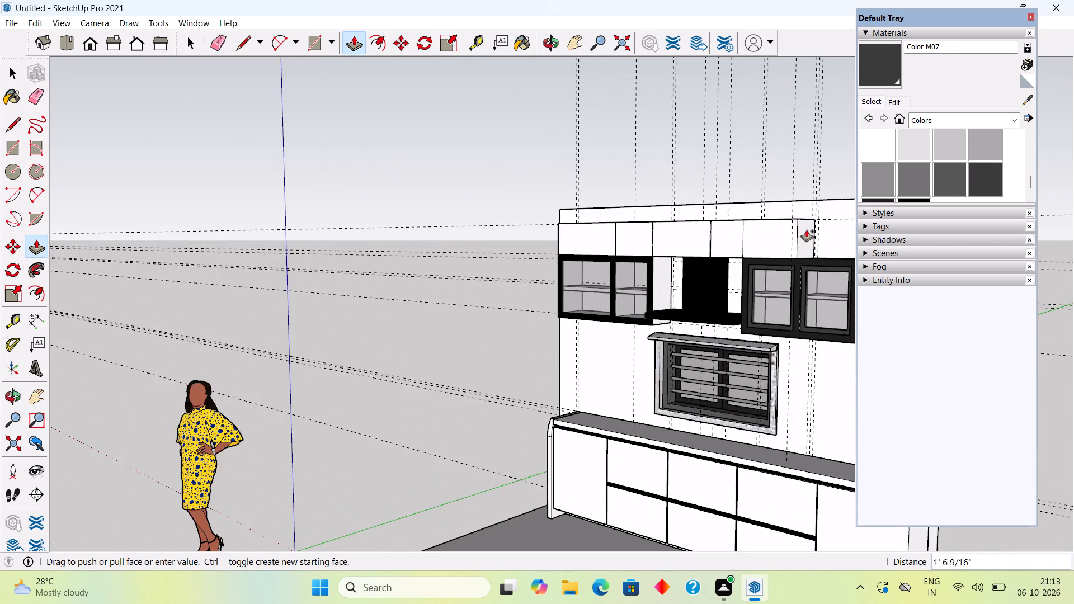
pyautogui.scroll(4, 807, 230)
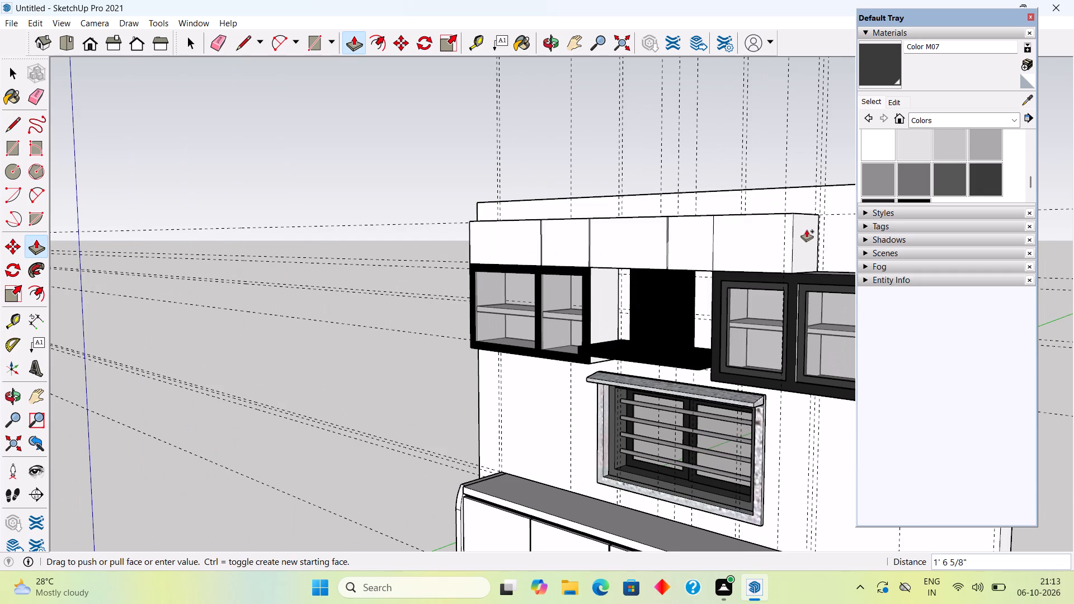
pyautogui.scroll(2, 809, 225)
pyautogui.click(819, 190)
# Add a 0.3" strip and a section about 1' 6 3/16" long above the second glass door, ending at the guide.
pyautogui.click(808, 240)
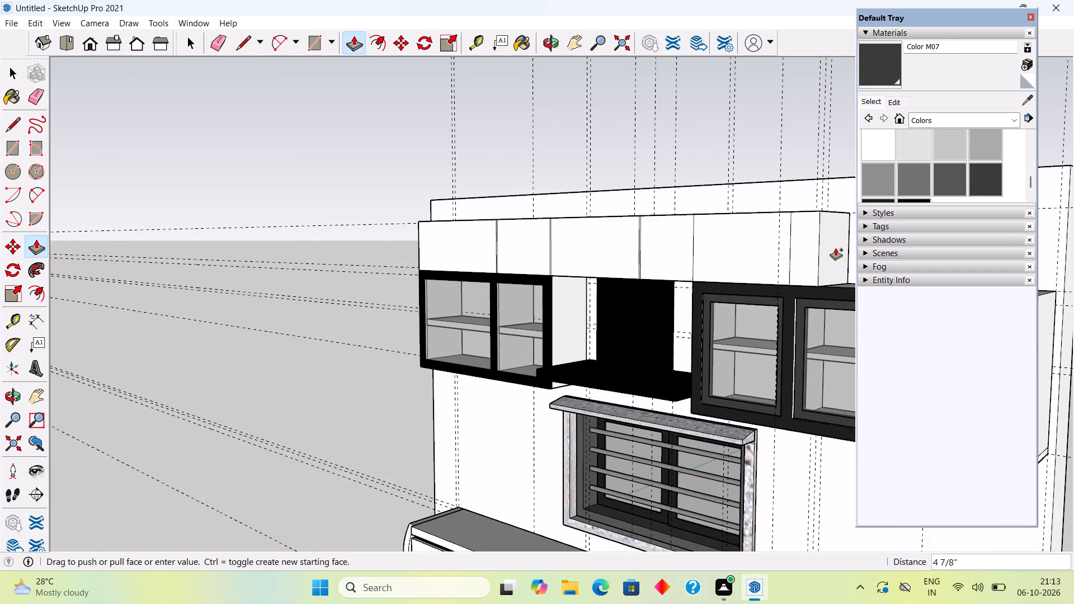
pyautogui.write('.3"')
pyautogui.press('Return')
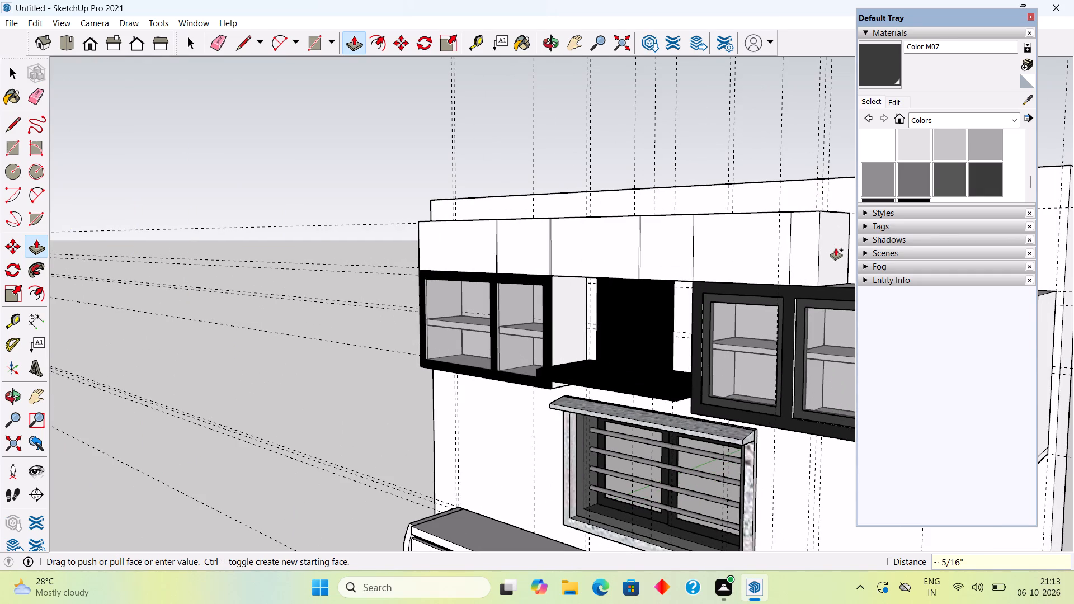
pyautogui.scroll(-20, 818, 239)
pyautogui.scroll(-3, 818, 239)
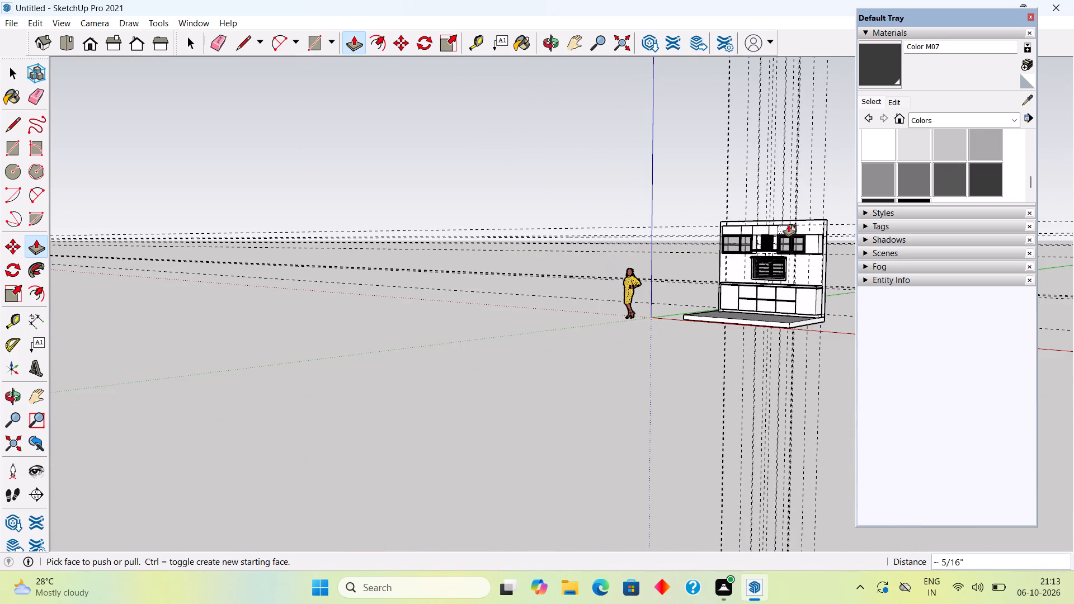
pyautogui.scroll(20, 832, 223)
pyautogui.scroll(9, 832, 223)
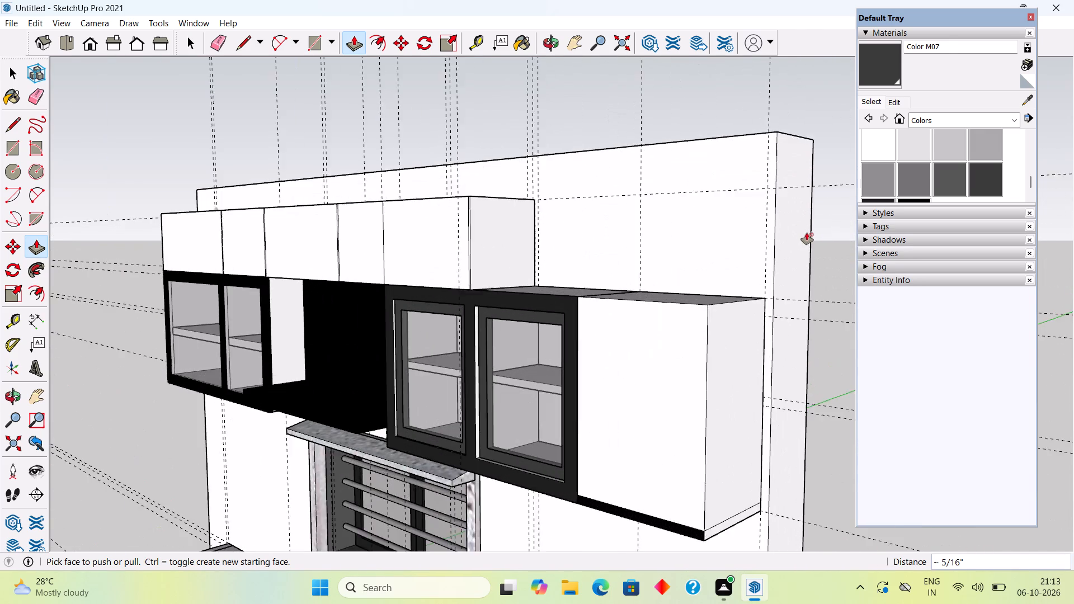
pyautogui.click(506, 247)
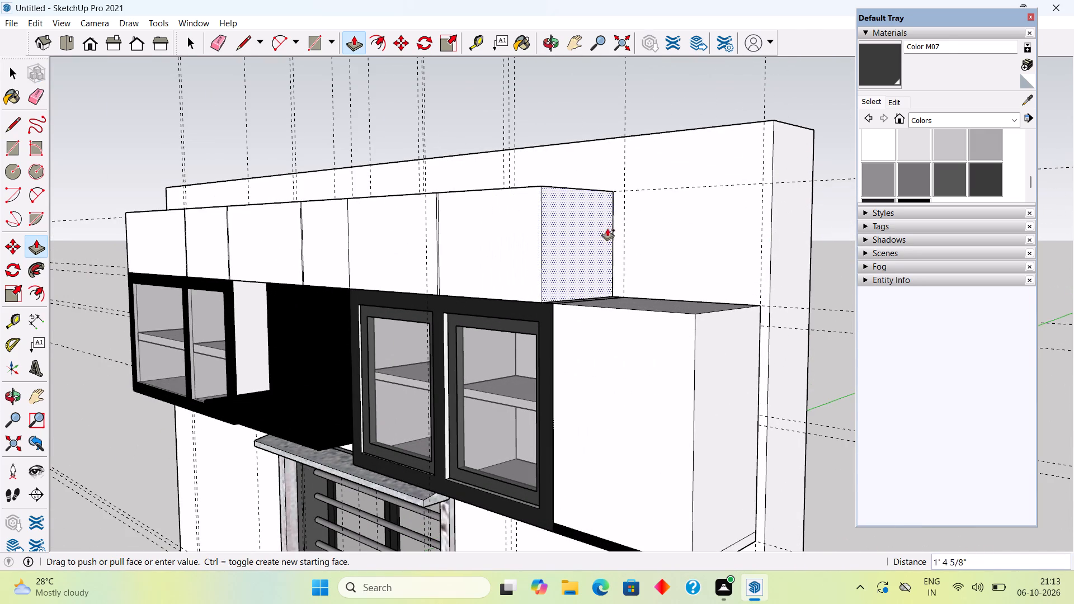
pyautogui.click(621, 138)
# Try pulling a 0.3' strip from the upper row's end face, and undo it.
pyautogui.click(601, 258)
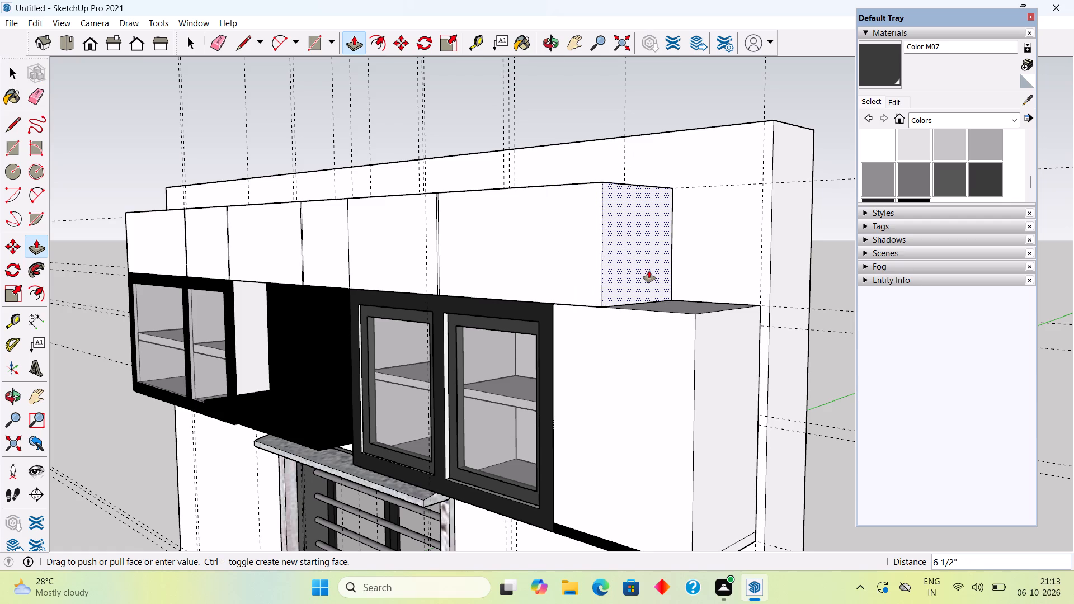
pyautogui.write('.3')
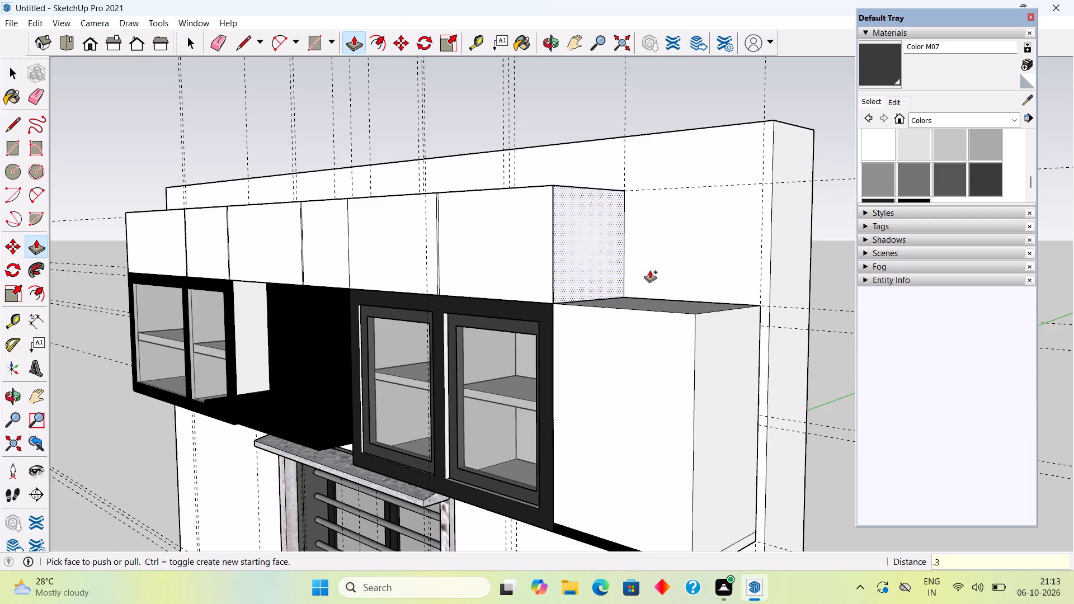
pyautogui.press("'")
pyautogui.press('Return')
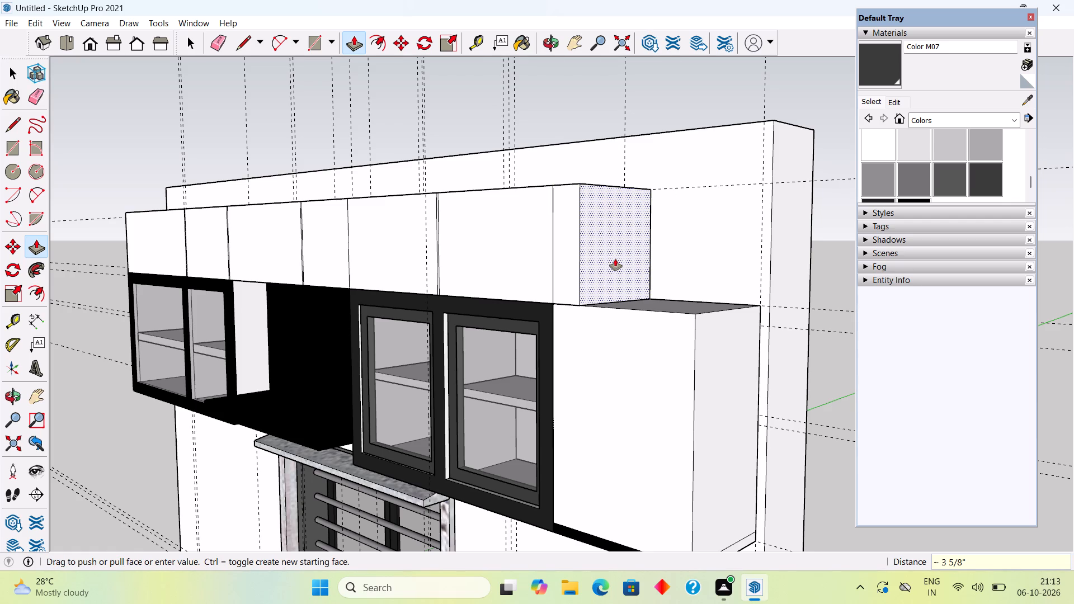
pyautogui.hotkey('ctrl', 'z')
# Add a 0.3" strip and a final section about 1' 4 11/16" long above the white end box, flush with its outer side.
pyautogui.click(601, 266)
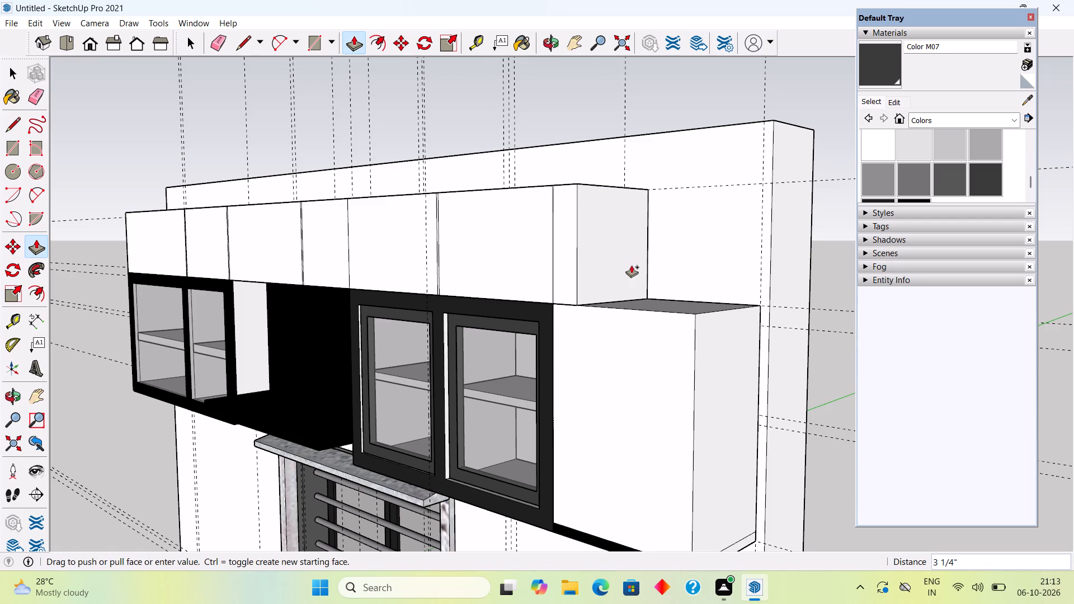
pyautogui.write('.3"')
pyautogui.press('Return')
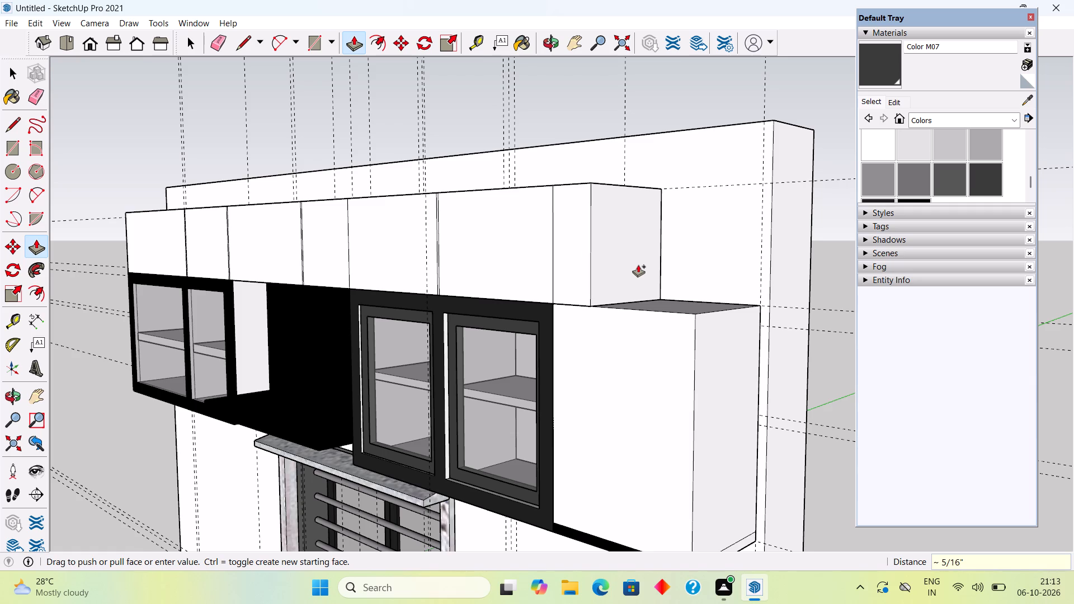
pyautogui.click(579, 254)
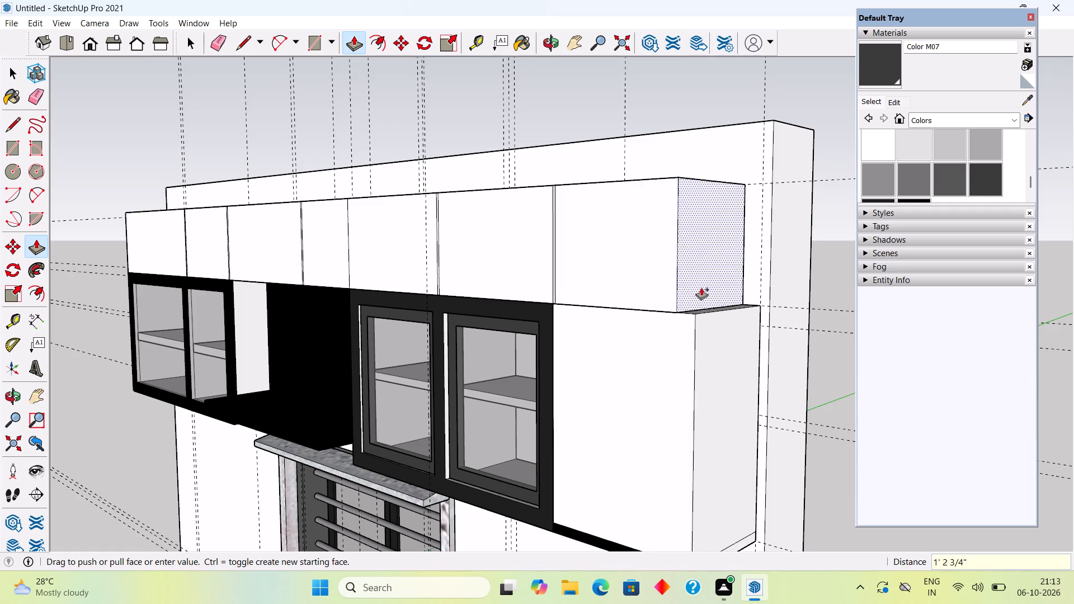
pyautogui.click(761, 139)
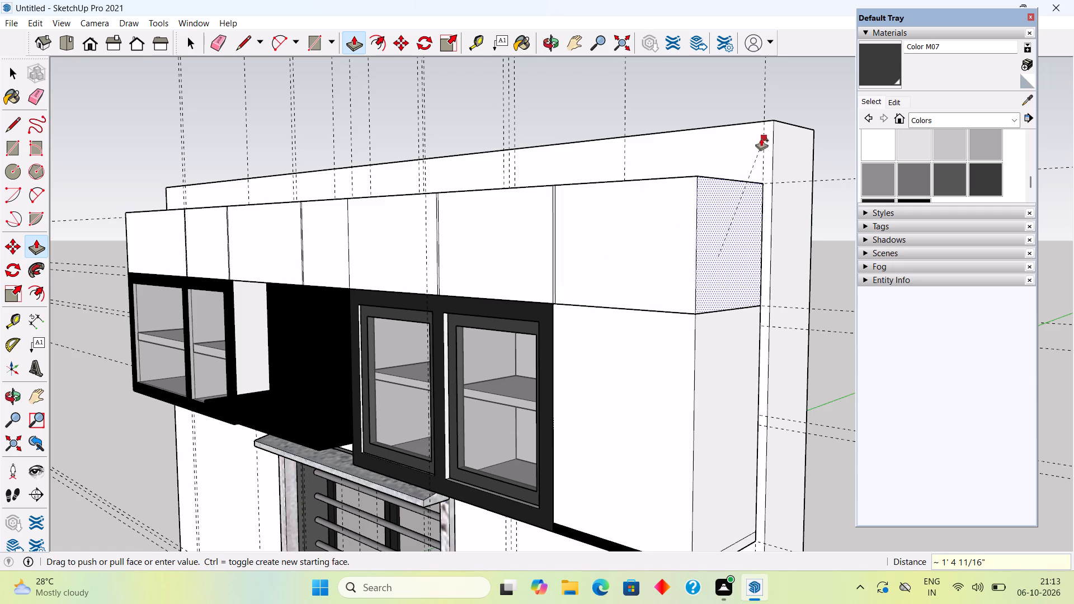
# Select the entire upper row of connected boxes and make it a group.
pyautogui.press('space')
pyautogui.tripleClick(684, 248)
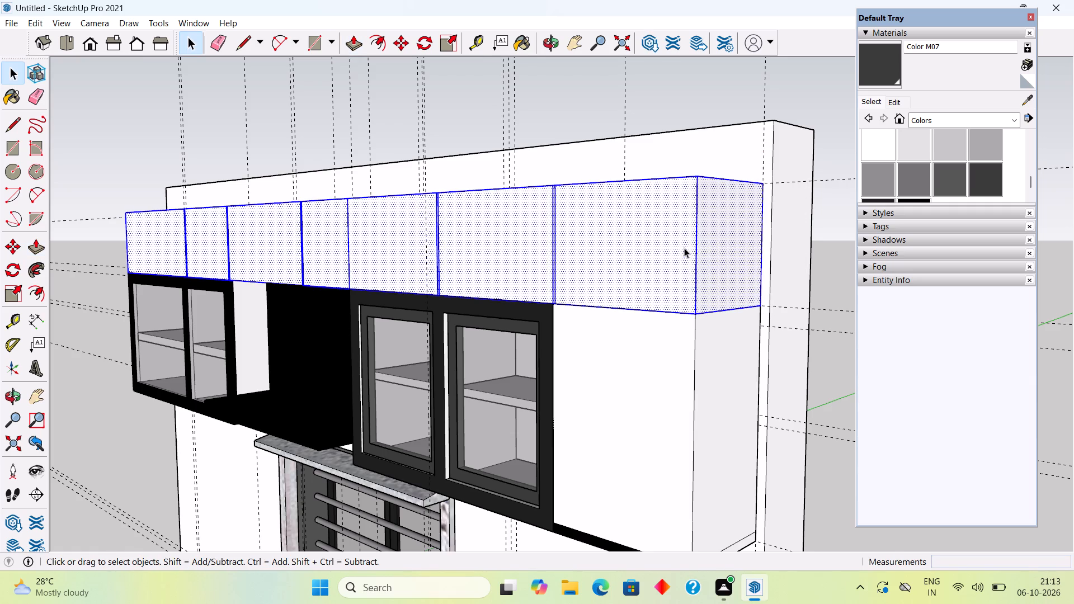
pyautogui.rightClick(684, 247)
pyautogui.click(748, 364)
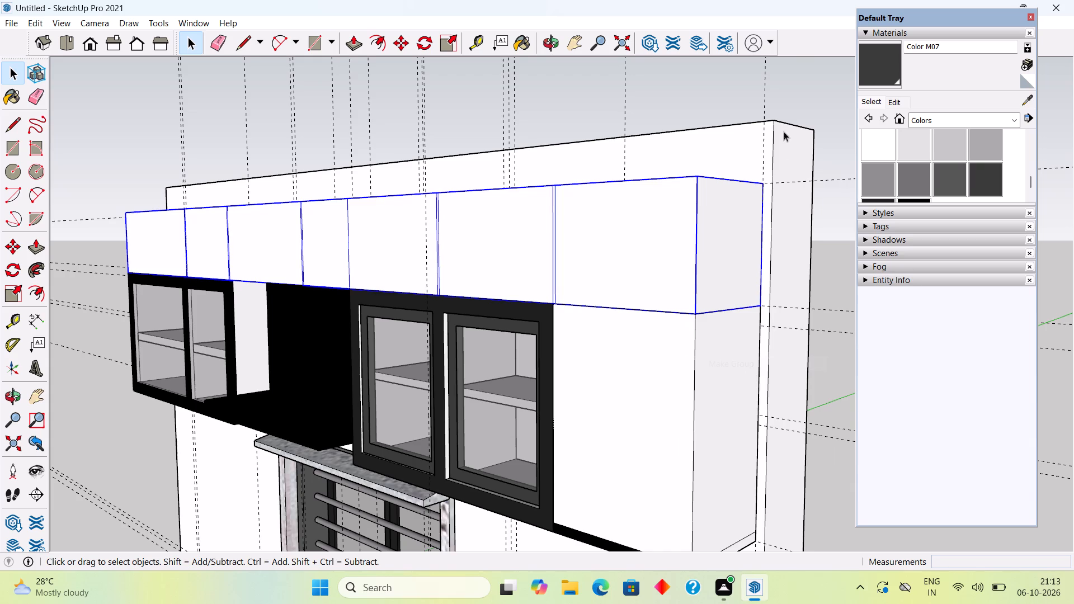
pyautogui.click(802, 87)
# Examine the grouped upper row against the wall cabinets and range hood from the front.
pyautogui.moveTo(577, 351); pyautogui.dragTo(771, 368, button='middle')
pyautogui.scroll(-7, 771, 368)
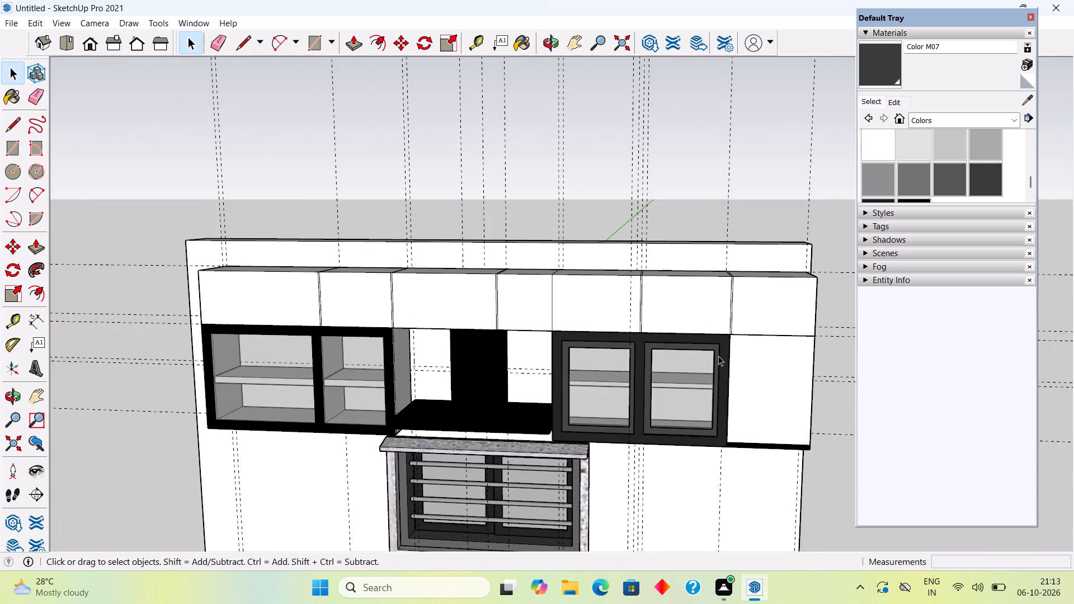
pyautogui.scroll(1, 573, 173)
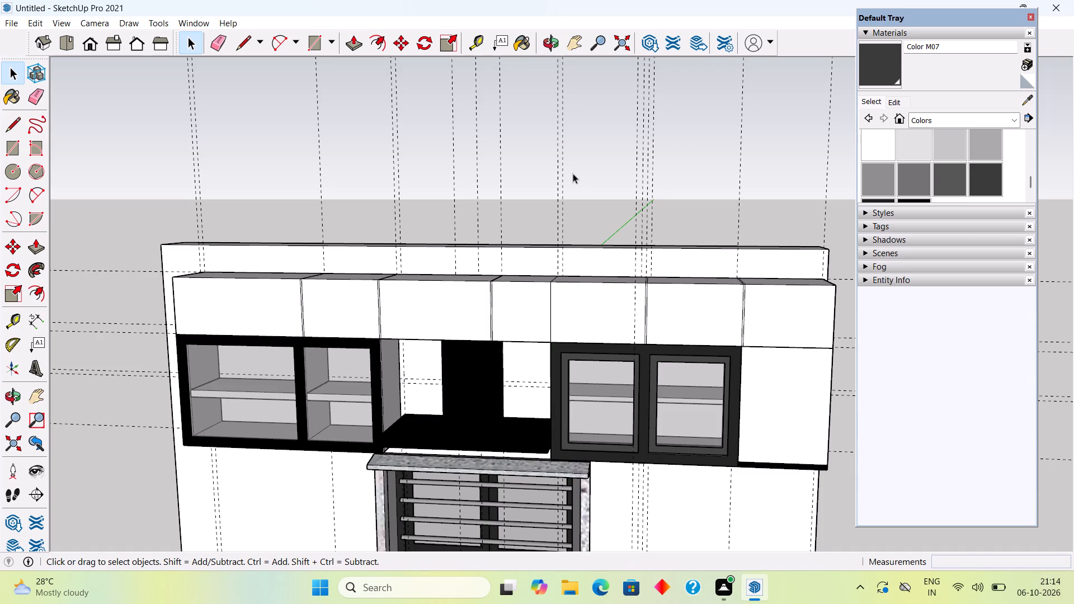
pyautogui.scroll(3, 518, 213)
pyautogui.moveTo(559, 315); pyautogui.dragTo(574, 248, button='middle')
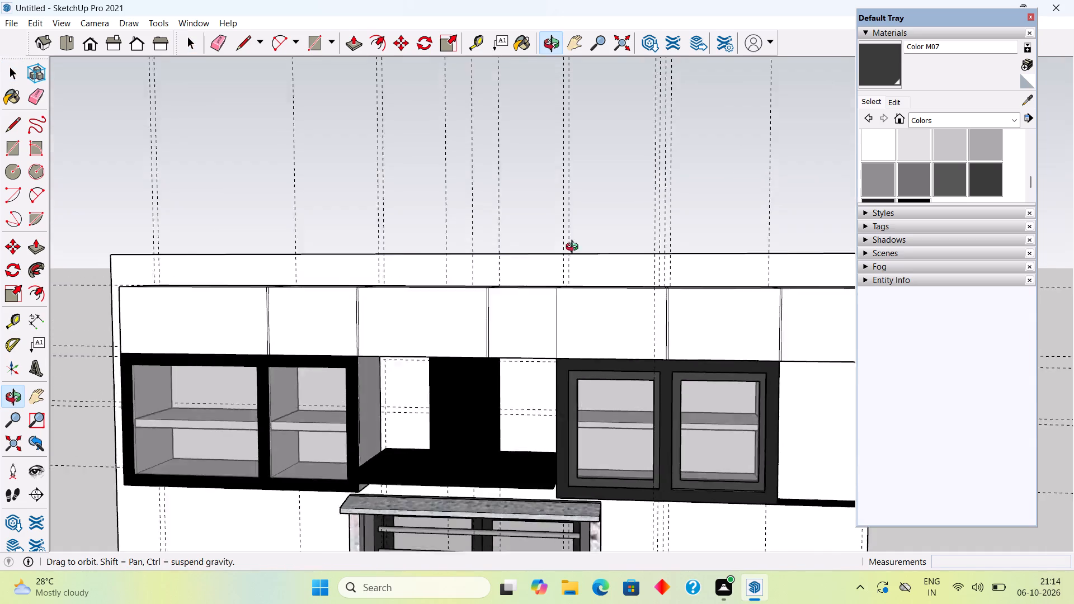
# Examine the whole kitchen wall, including upper row, wall cabinets, window and base cabinets, from several distances and angles.
pyautogui.moveTo(574, 248); pyautogui.dragTo(582, 201, button='middle')
pyautogui.scroll(-3, 583, 197)
pyautogui.click(616, 156)
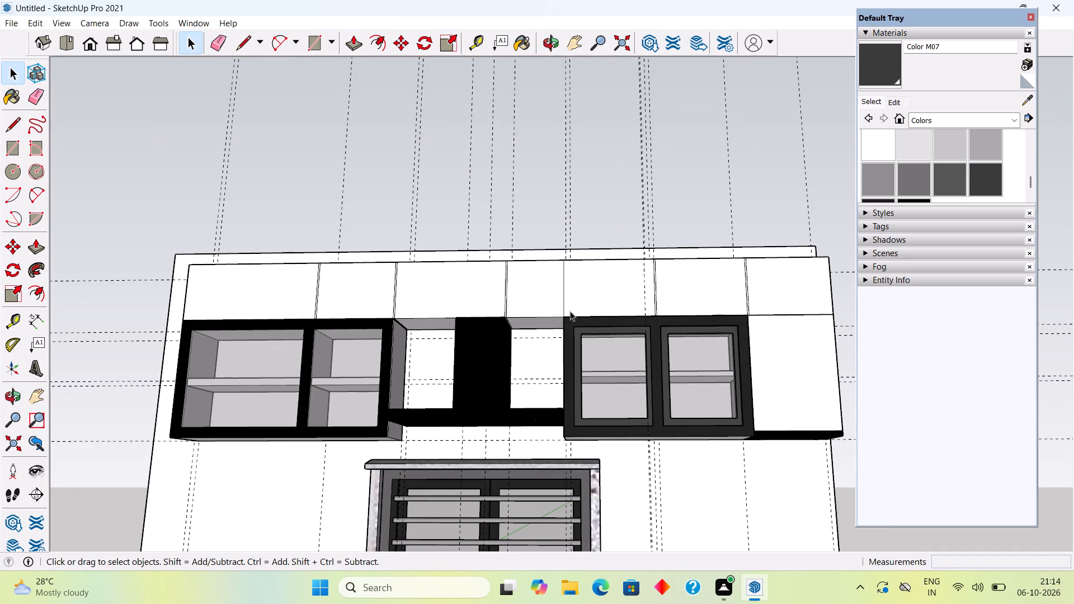
pyautogui.scroll(-10, 568, 312)
pyautogui.moveTo(568, 312); pyautogui.dragTo(663, 419, button='middle')
pyautogui.scroll(3, 701, 273)
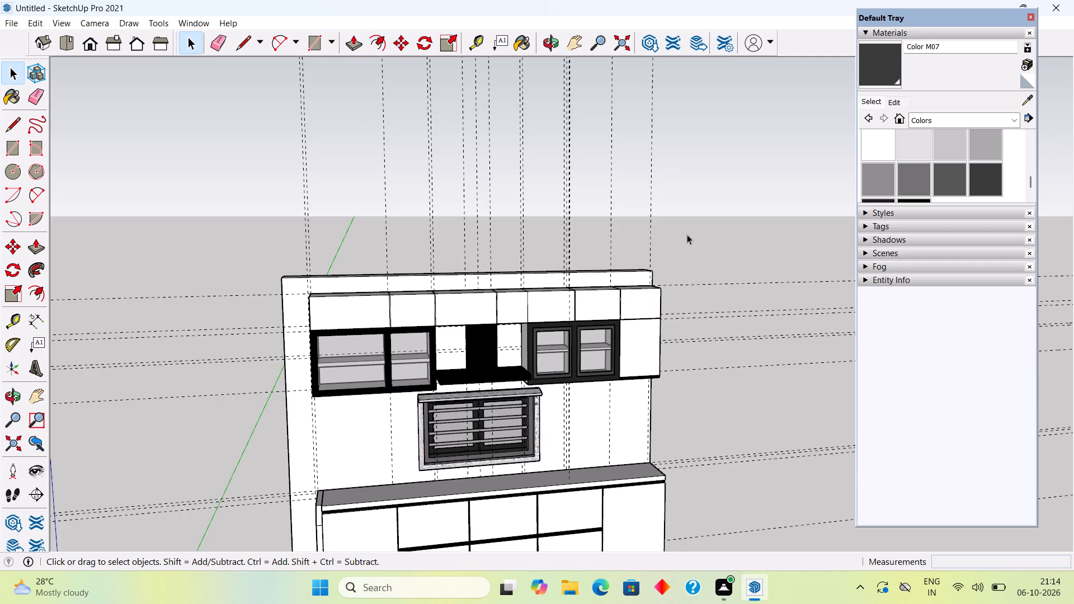
pyautogui.scroll(-3, 23, 81)
pyautogui.scroll(-5, 0, 301)
pyautogui.scroll(-10, 356, 286)
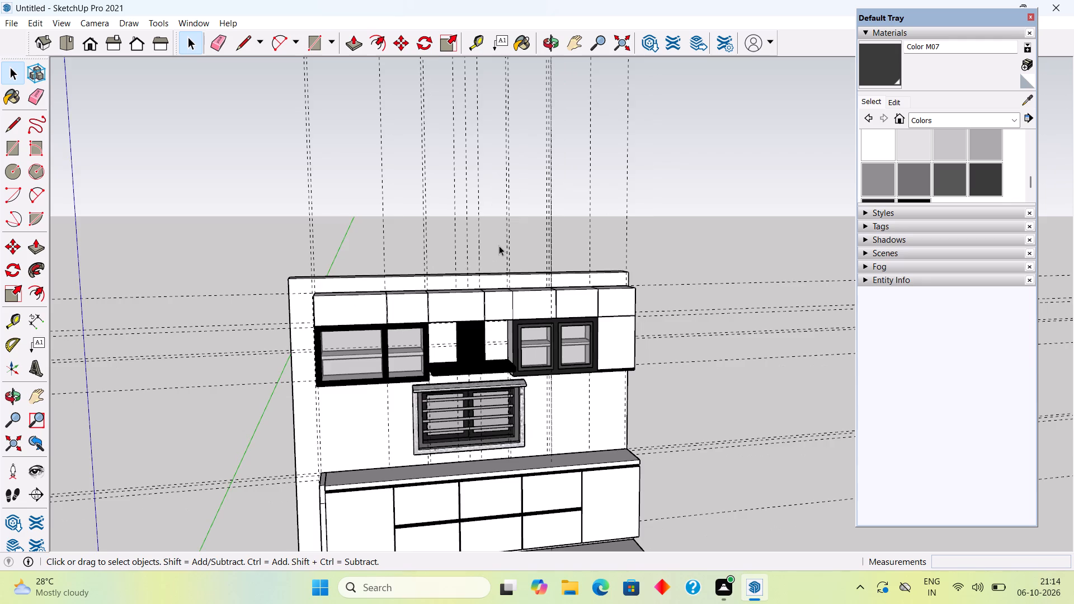
pyautogui.scroll(-5, 476, 348)
pyautogui.scroll(6, 450, 408)
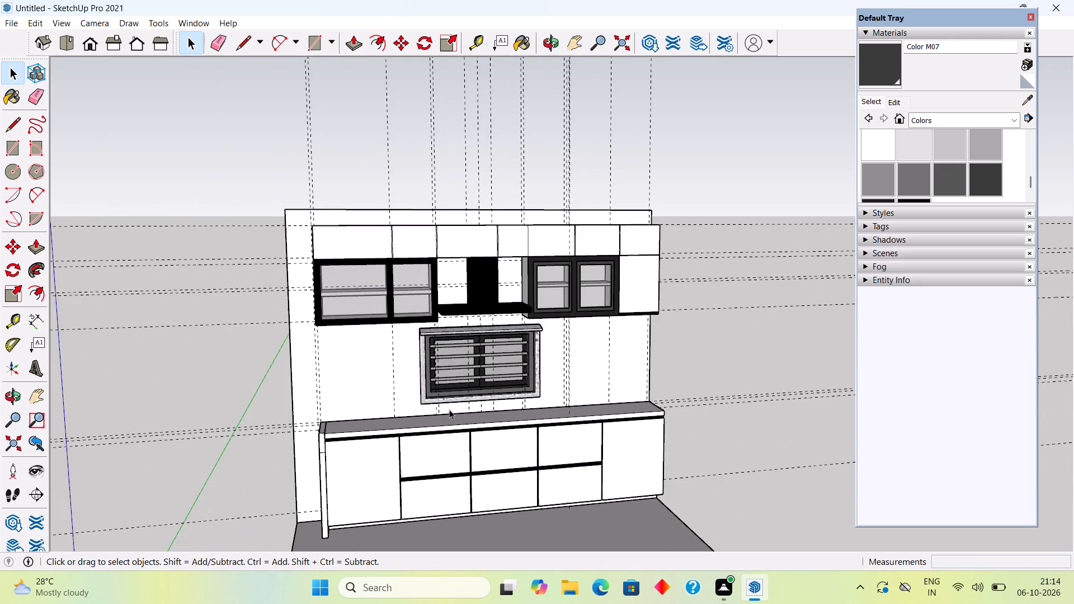
pyautogui.moveTo(438, 407); pyautogui.dragTo(395, 346, button='middle')
pyautogui.scroll(-7, 396, 346)
pyautogui.moveTo(428, 282); pyautogui.dragTo(434, 391, button='middle')
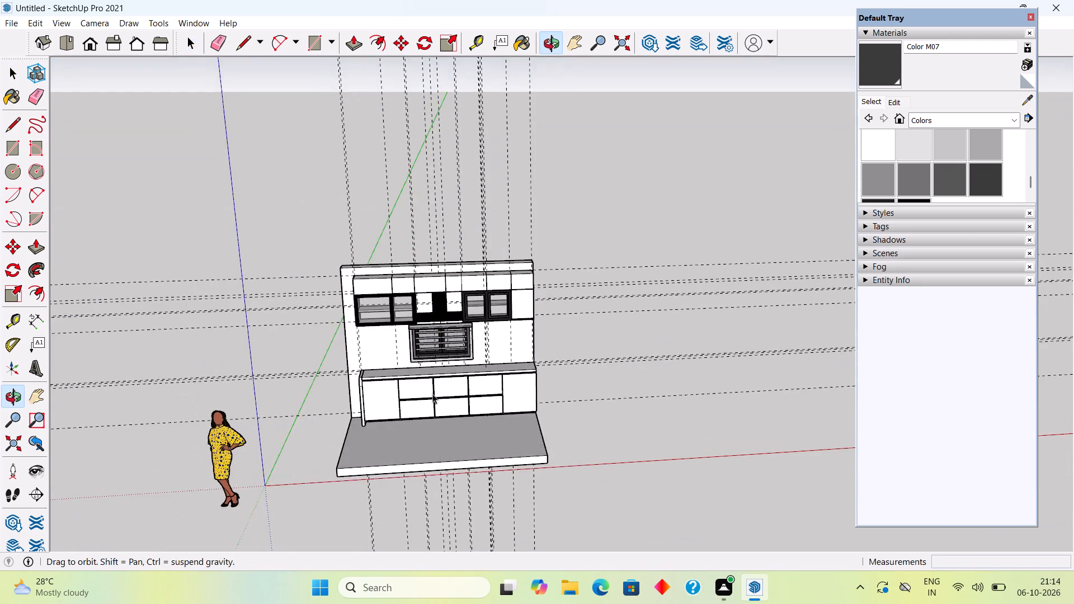
pyautogui.scroll(7, 414, 315)
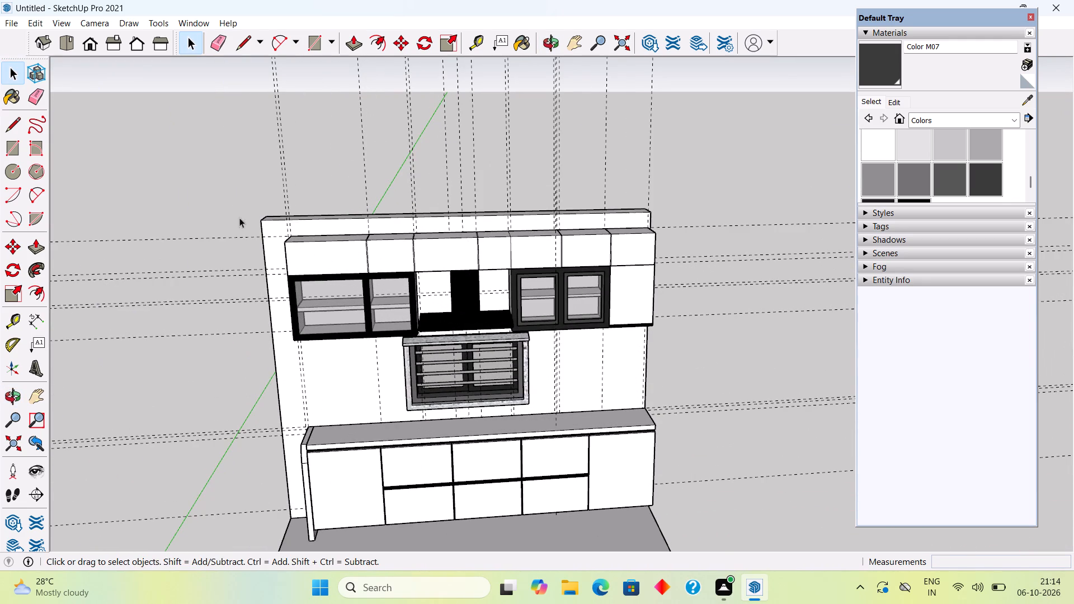
# Delete all construction guides from the model.
pyautogui.click(33, 21)
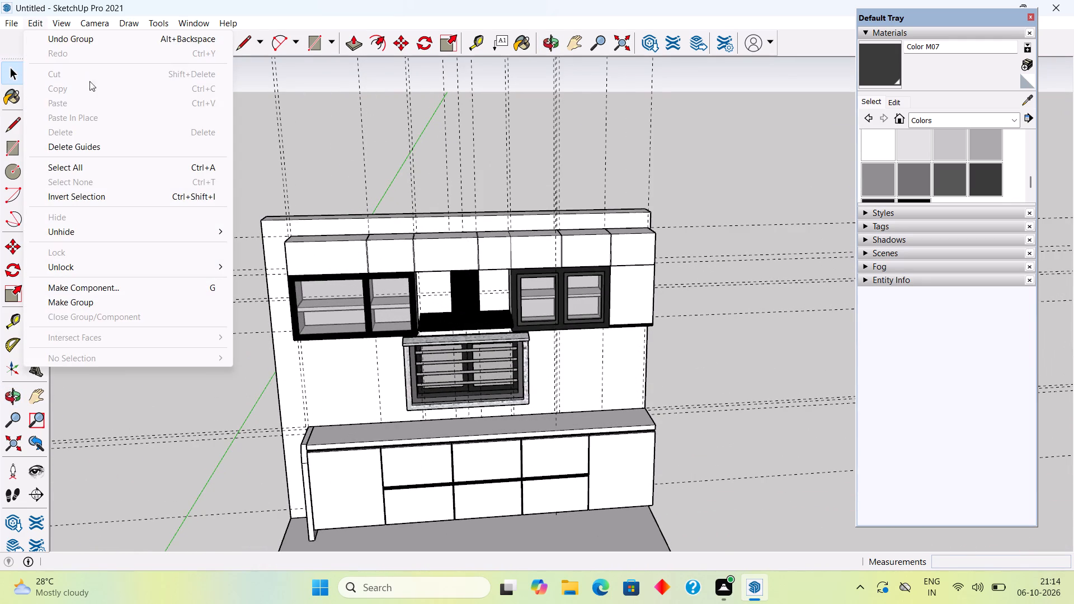
pyautogui.click(114, 146)
# Examine the guide-free kitchen from the front, from above and from its open end.
pyautogui.moveTo(489, 321); pyautogui.dragTo(452, 182, button='middle')
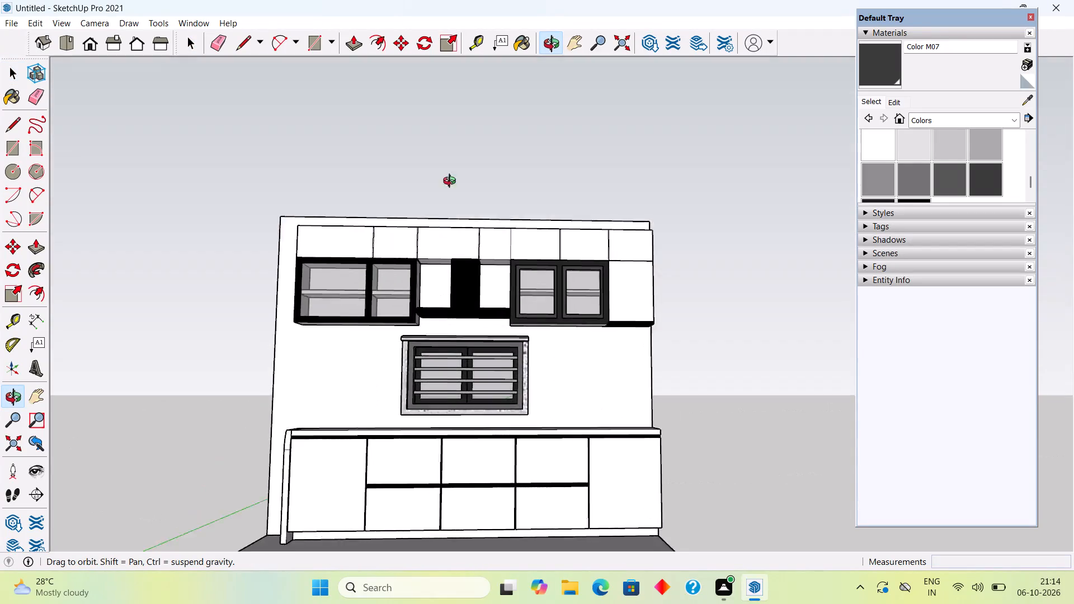
pyautogui.moveTo(452, 182); pyautogui.dragTo(464, 212, button='middle')
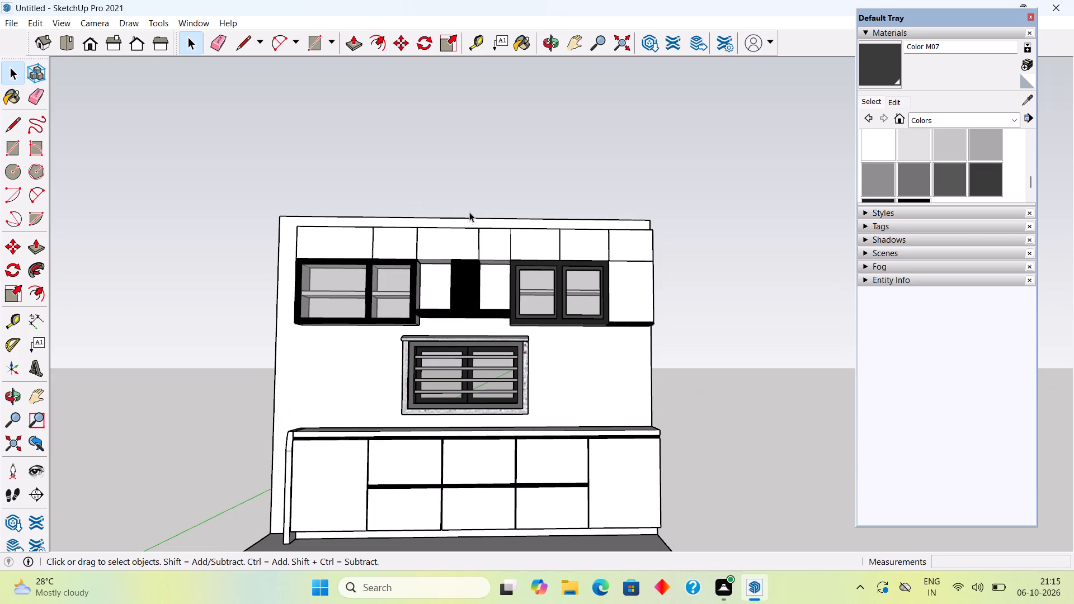
pyautogui.scroll(-9, 393, 149)
pyautogui.scroll(-8, 471, 367)
pyautogui.moveTo(480, 412); pyautogui.dragTo(541, 559, button='middle')
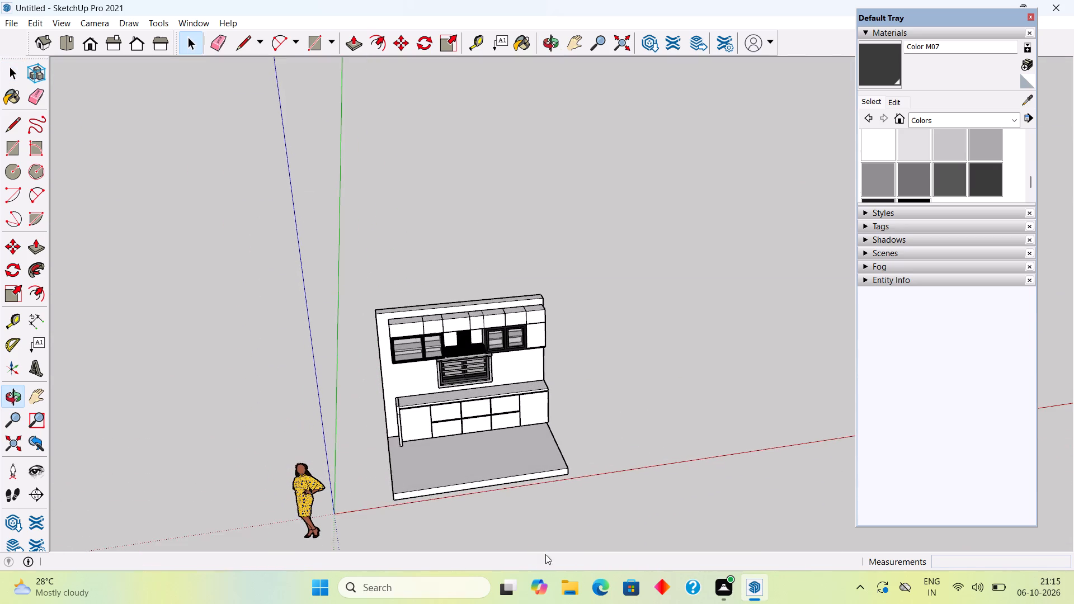
pyautogui.scroll(5, 598, 399)
pyautogui.scroll(9, 553, 393)
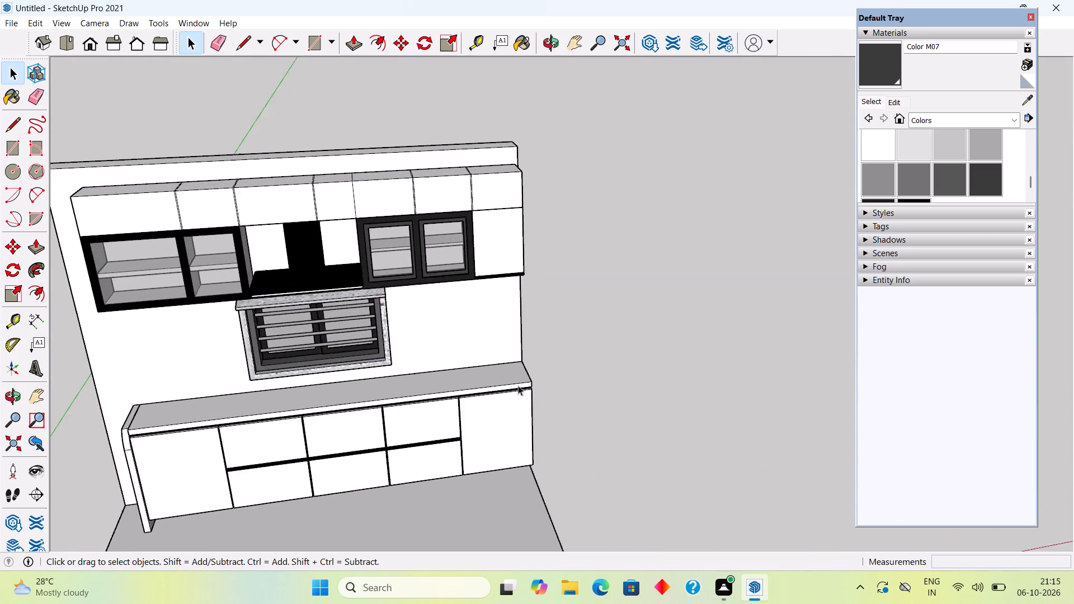
pyautogui.moveTo(518, 385); pyautogui.dragTo(159, 345, button='middle')
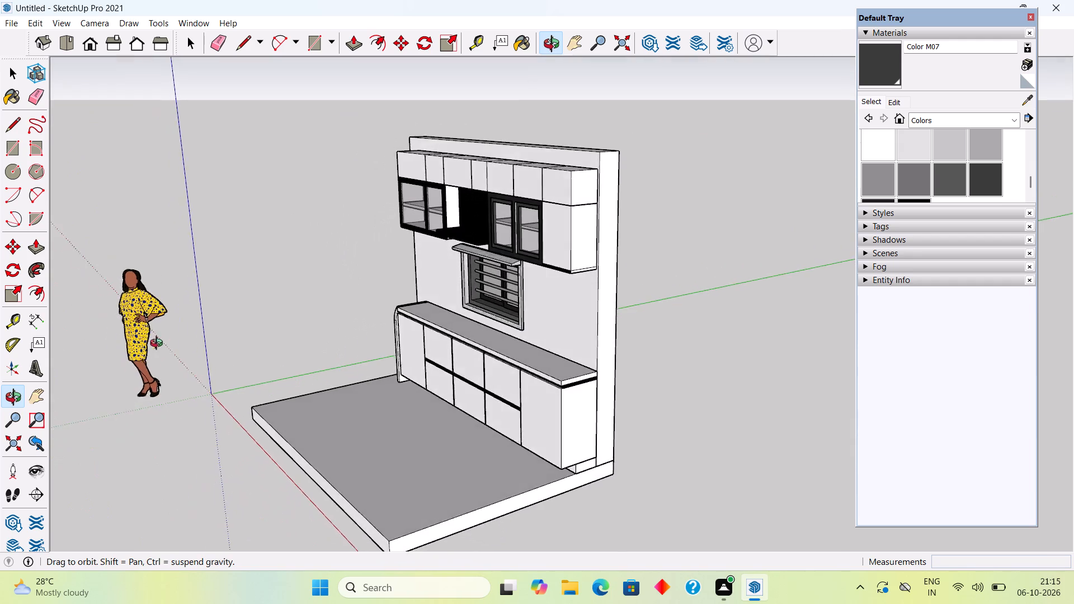
pyautogui.moveTo(159, 345); pyautogui.dragTo(566, 340, button='middle')
pyautogui.scroll(-3, 566, 339)
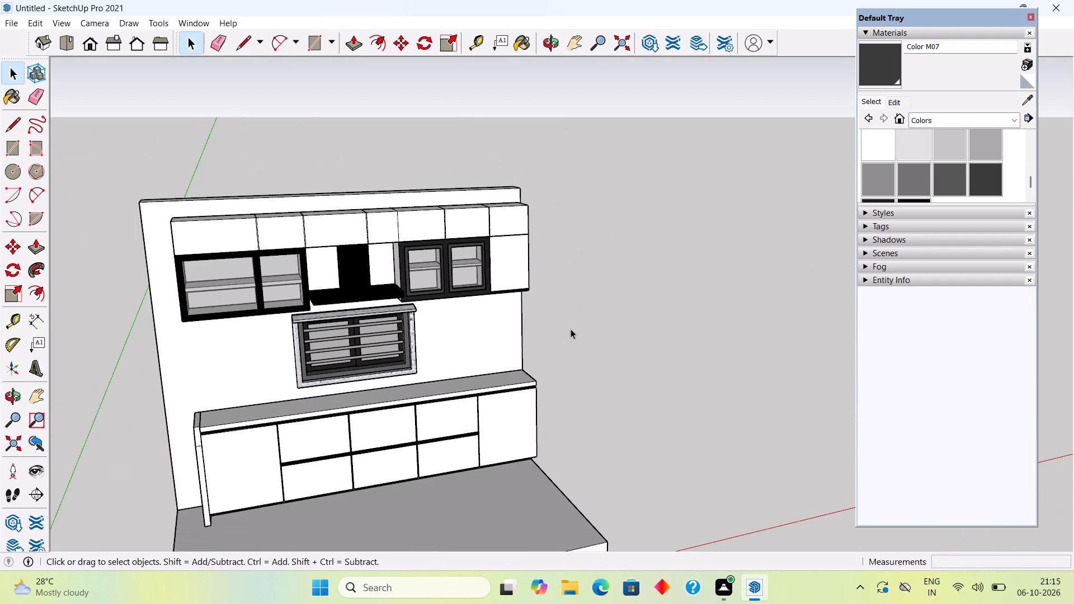
pyautogui.scroll(-2, 571, 329)
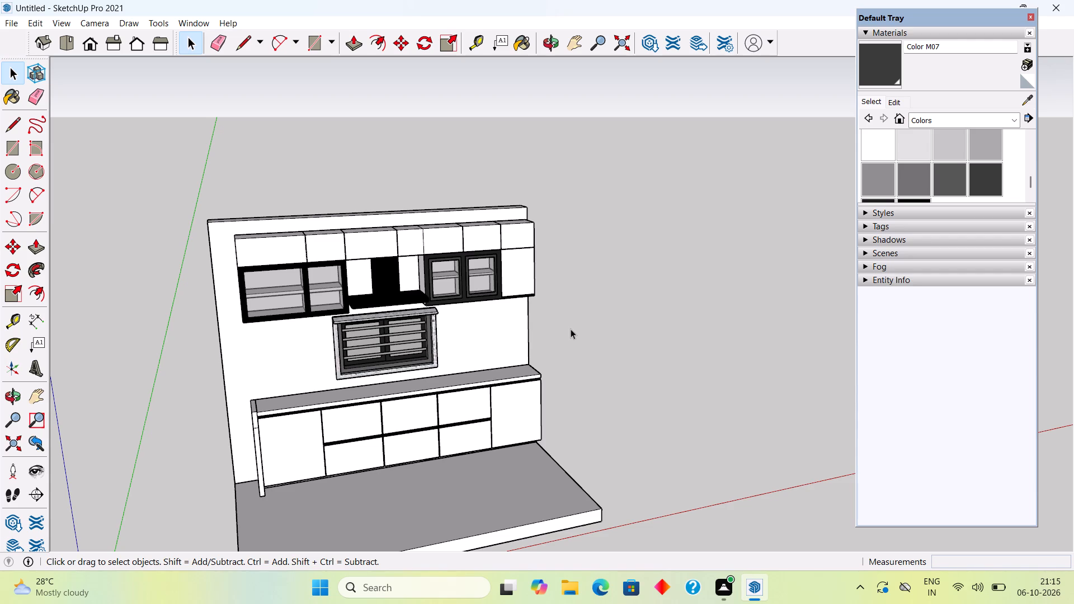
# Open the floor slab group and extend its end face beside the white end cabinets outward by 9".
pyautogui.moveTo(543, 312); pyautogui.dragTo(289, 347, button='middle')
pyautogui.moveTo(289, 347); pyautogui.dragTo(291, 347, button='middle')
pyautogui.moveTo(567, 343); pyautogui.dragTo(299, 326, button='middle')
pyautogui.scroll(5, 529, 455)
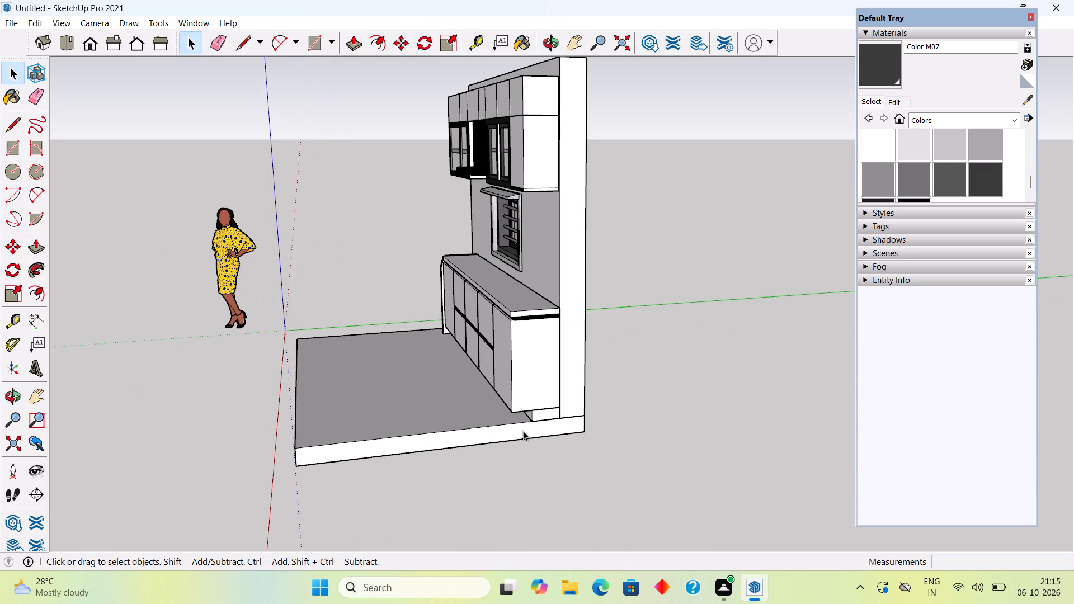
pyautogui.click(523, 431)
pyautogui.doubleClick(523, 431)
pyautogui.click(523, 431)
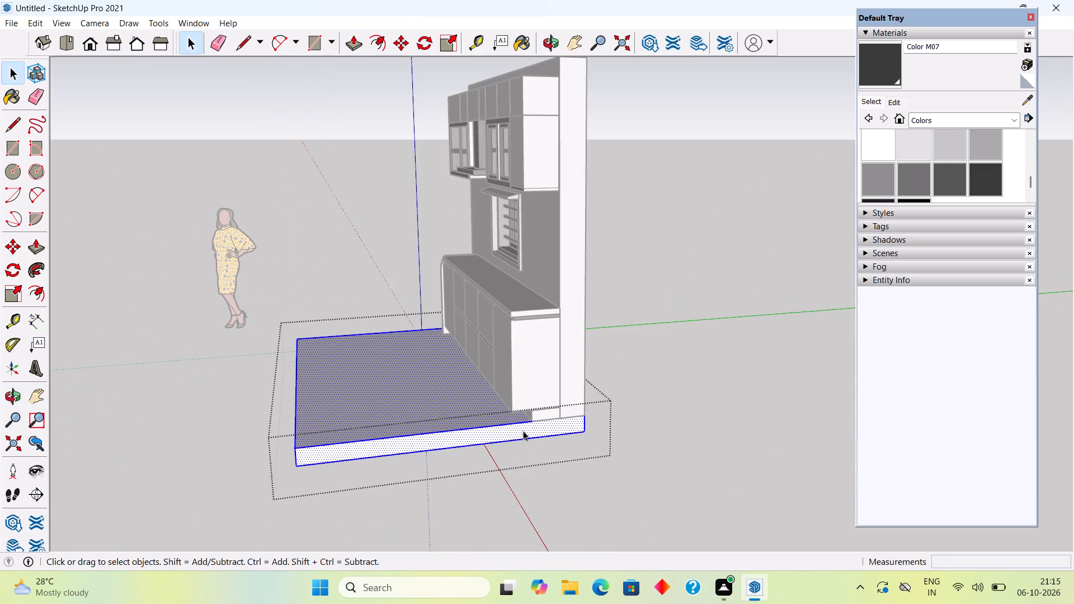
pyautogui.press('p')
pyautogui.click(523, 431)
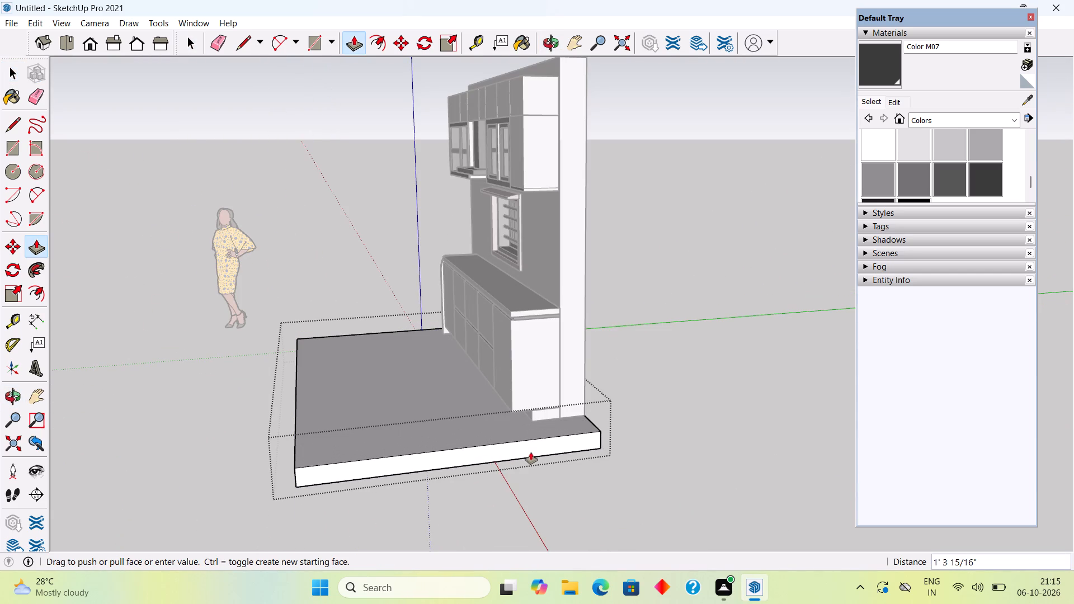
pyautogui.write('9"')
pyautogui.press('Return')
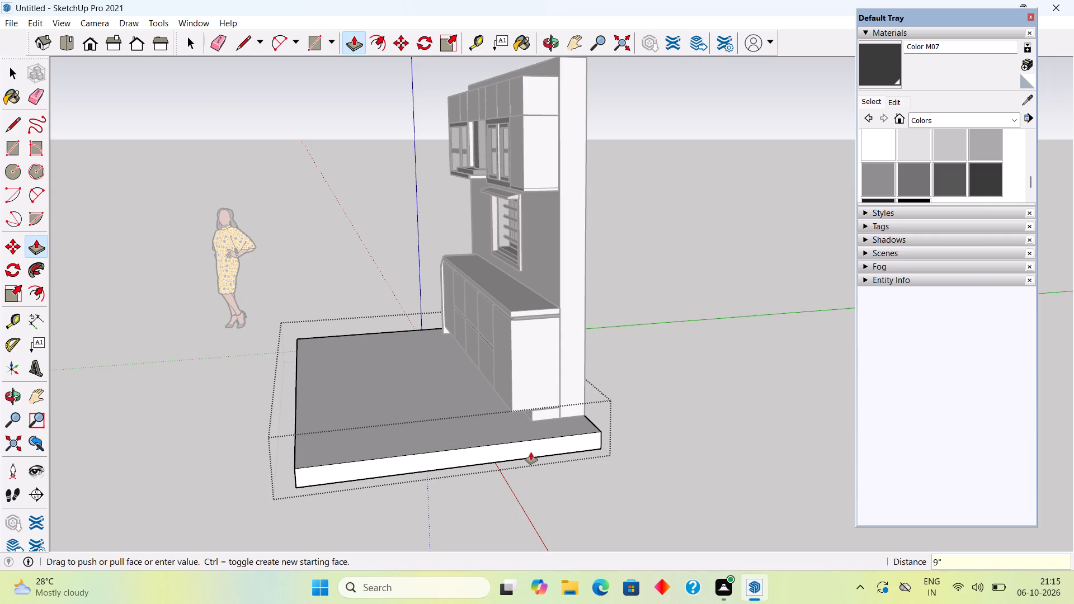
pyautogui.press('n')
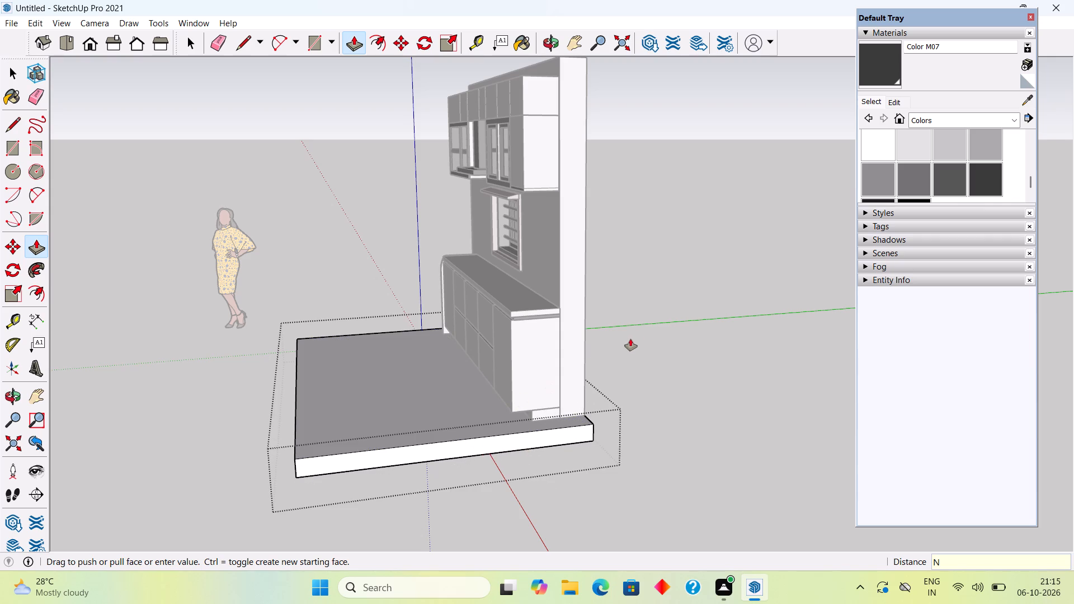
pyautogui.press('n')
pyautogui.click(630, 318)
pyautogui.press('n')
pyautogui.press('space')
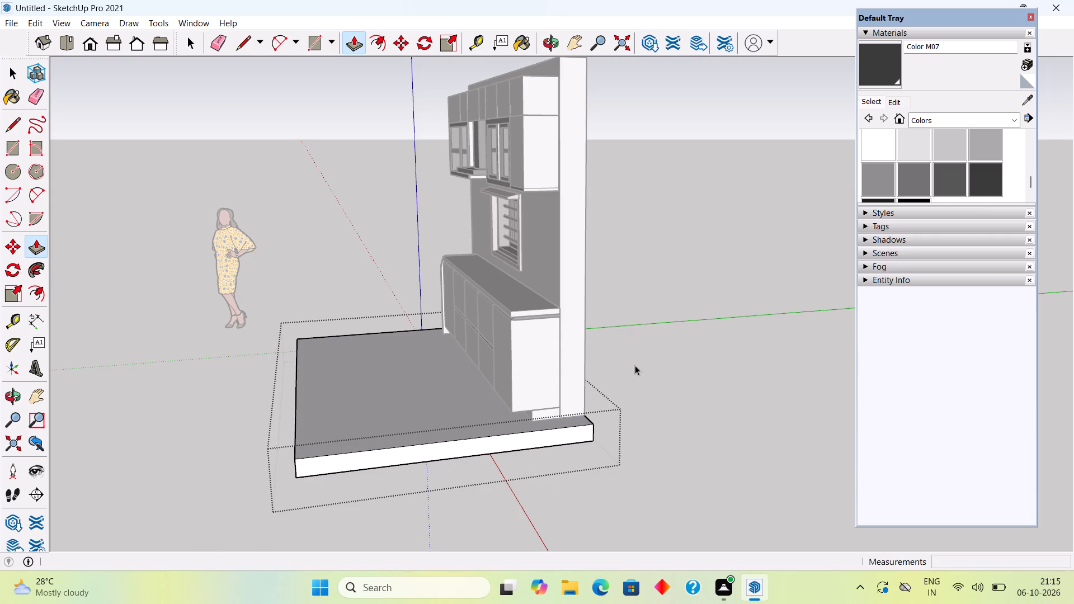
pyautogui.click(635, 365)
# Place a guide 9" in from the floor slab's extended end edge, parallel to it.
pyautogui.scroll(1, 478, 483)
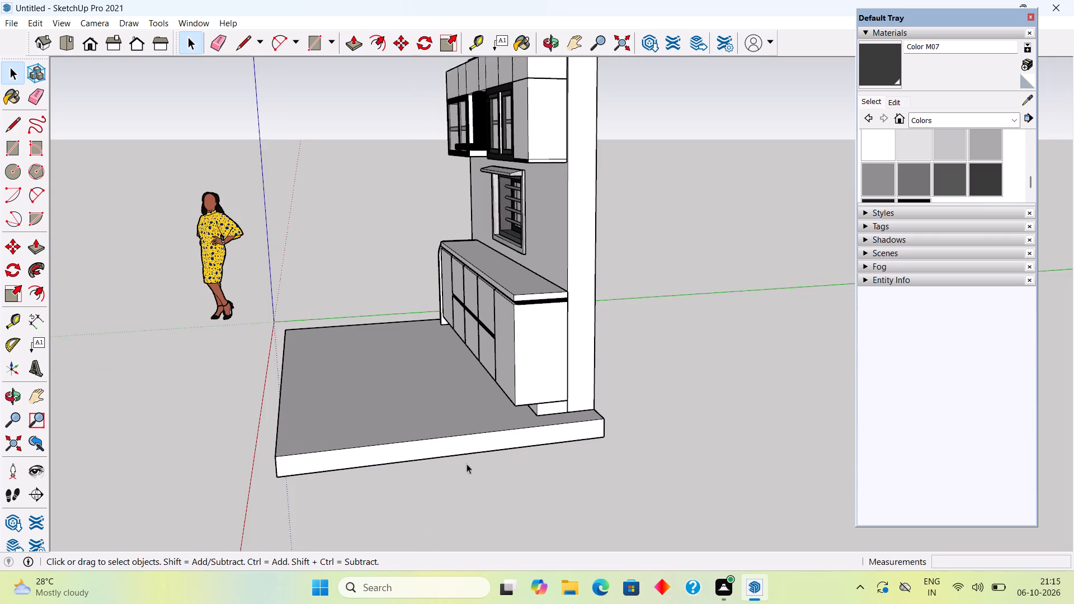
pyautogui.moveTo(467, 464); pyautogui.dragTo(420, 603, button='middle')
pyautogui.scroll(-1, 420, 603)
pyautogui.scroll(5, 420, 522)
pyautogui.press('t')
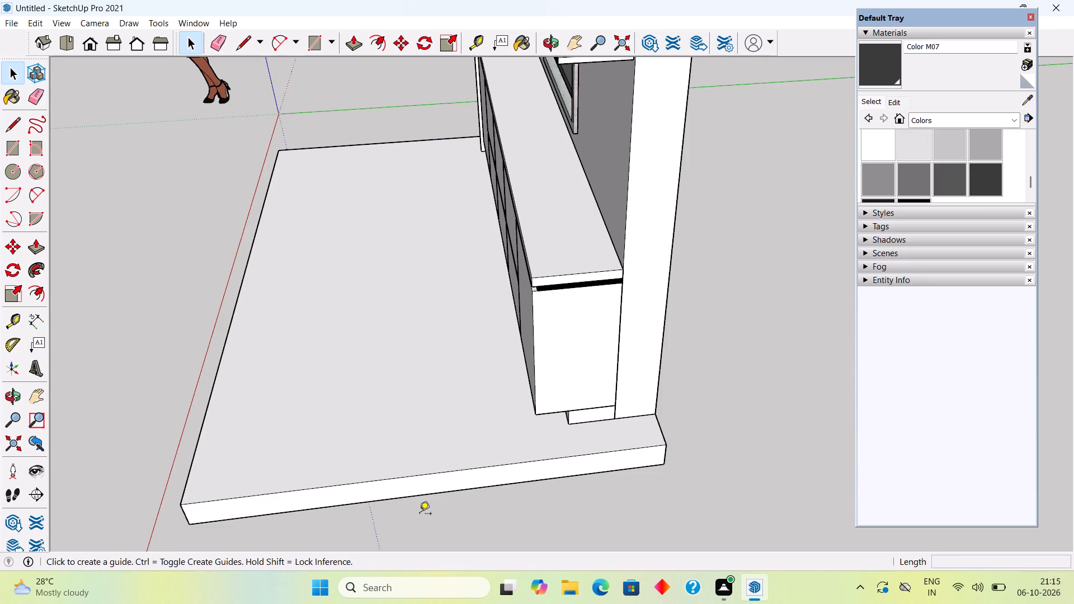
pyautogui.click(456, 471)
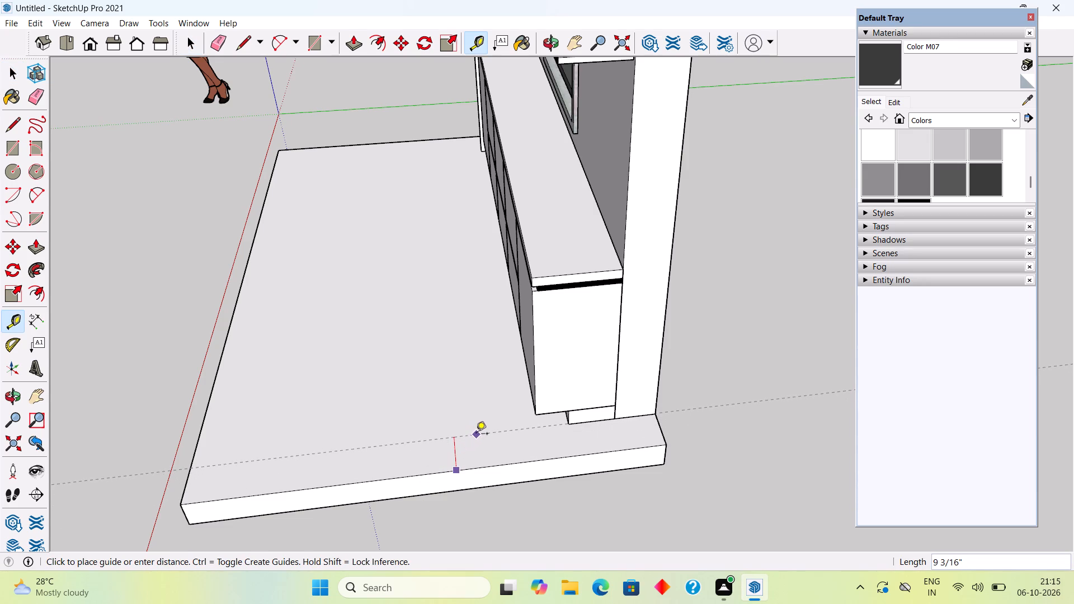
pyautogui.write('9"')
pyautogui.press('Return')
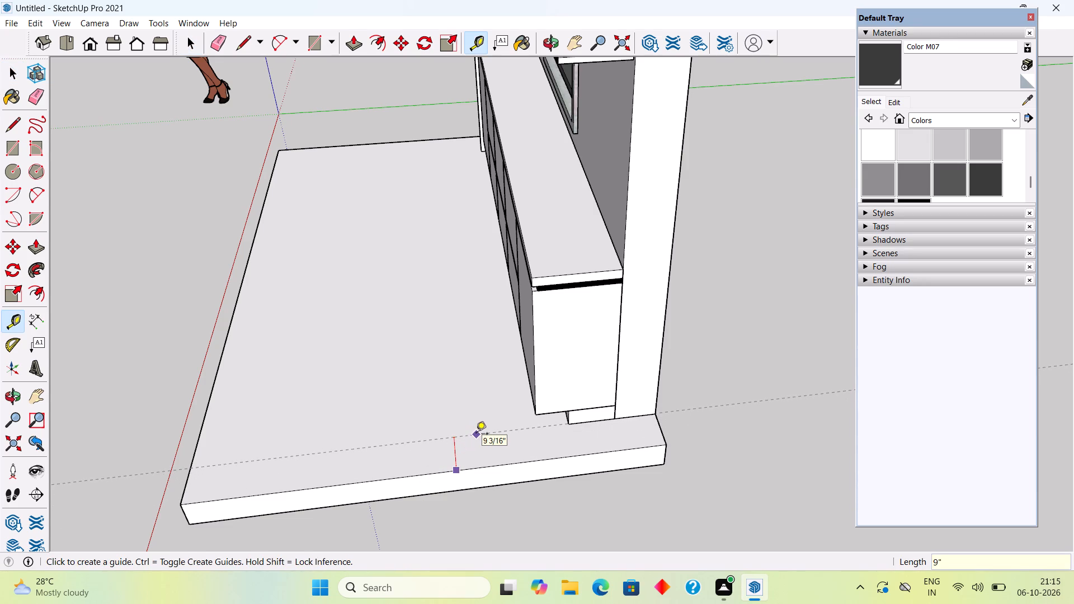
pyautogui.press('space')
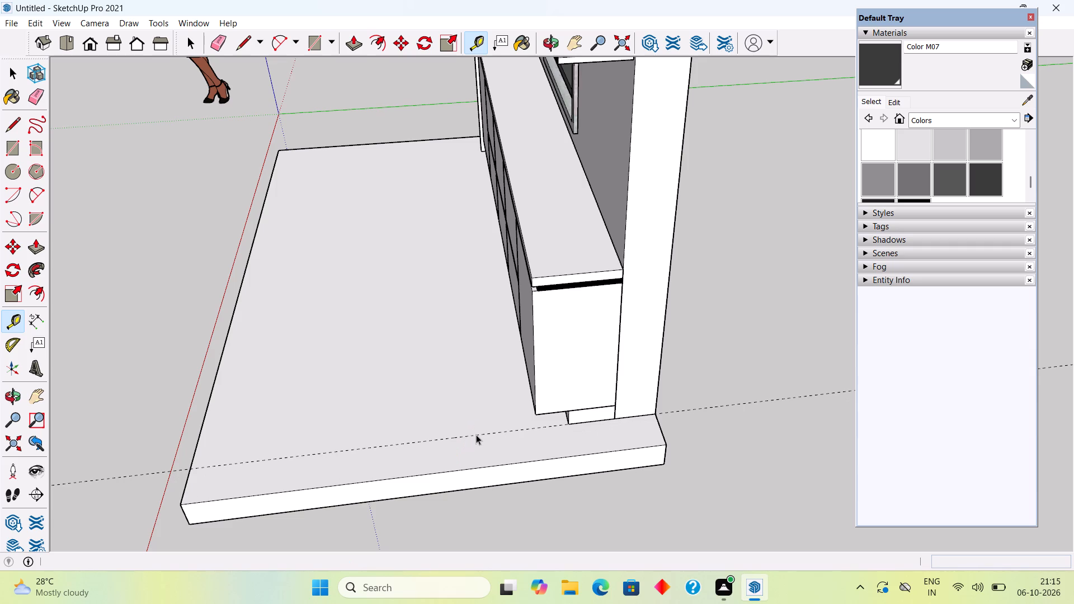
# Draw a 9" by 8' rectangle on the floor between the guide and the extended end edge.
pyautogui.press('r')
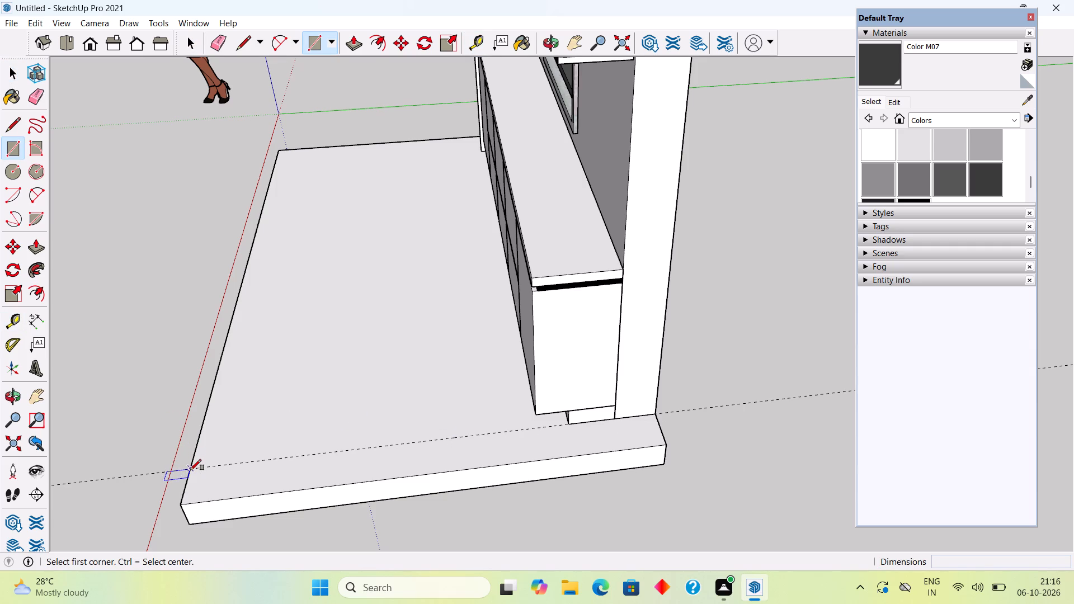
pyautogui.click(190, 470)
pyautogui.click(663, 442)
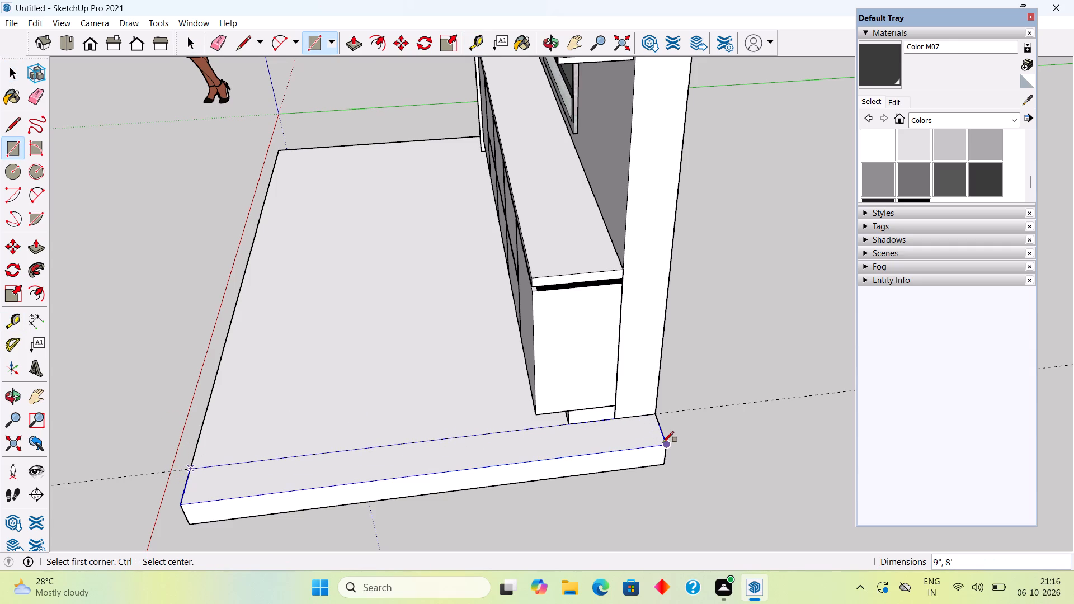
pyautogui.press('space')
# Pull the 9" floor strip up into a side wall level with the top of the existing window wall.
pyautogui.click(615, 442)
pyautogui.press('p')
pyautogui.click(615, 442)
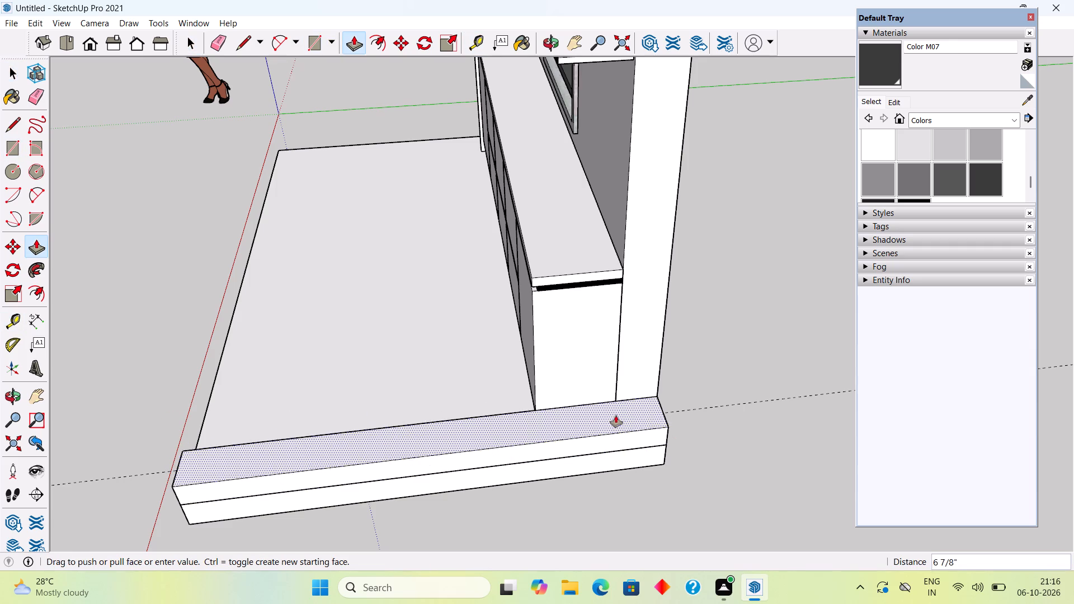
pyautogui.scroll(-5, 631, 313)
pyautogui.scroll(-11, 639, 100)
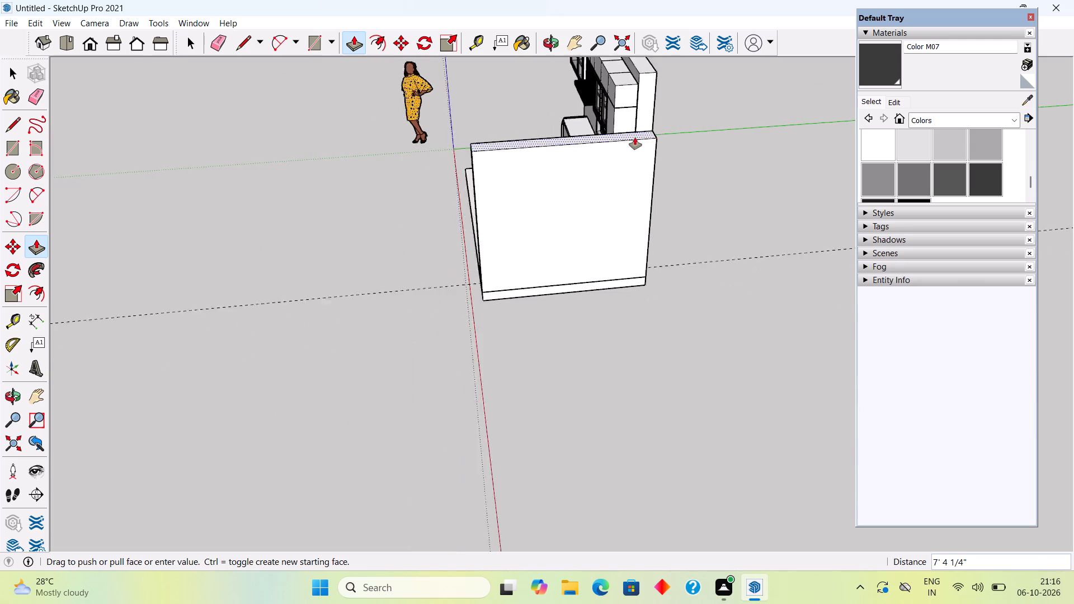
pyautogui.scroll(-2, 635, 138)
pyautogui.moveTo(638, 114); pyautogui.dragTo(97, 11, button='middle')
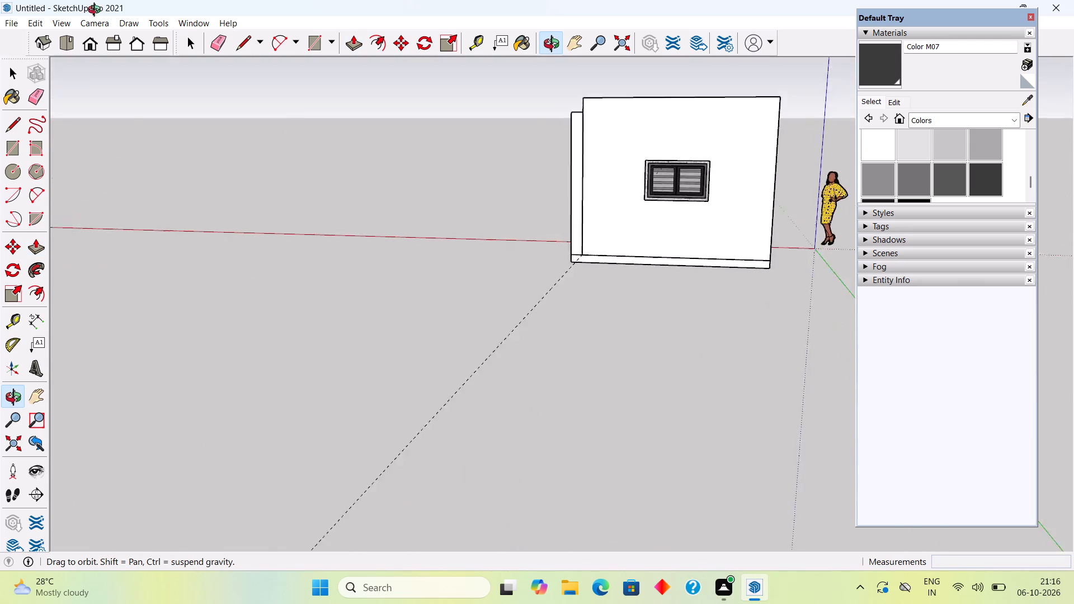
pyautogui.moveTo(97, 11); pyautogui.dragTo(141, 108, button='middle')
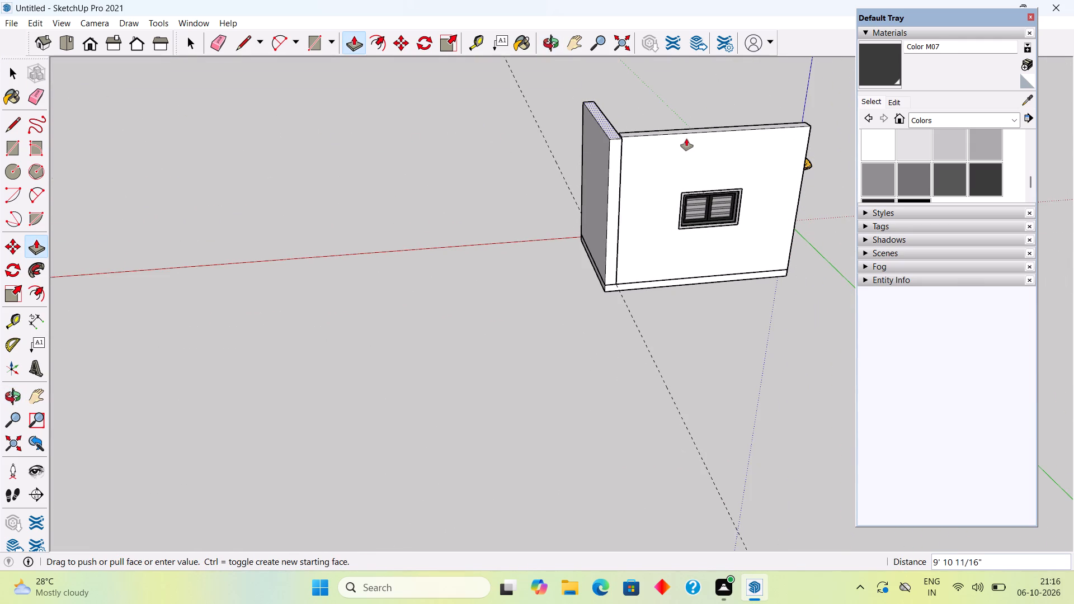
pyautogui.doubleClick(688, 131)
pyautogui.press('space')
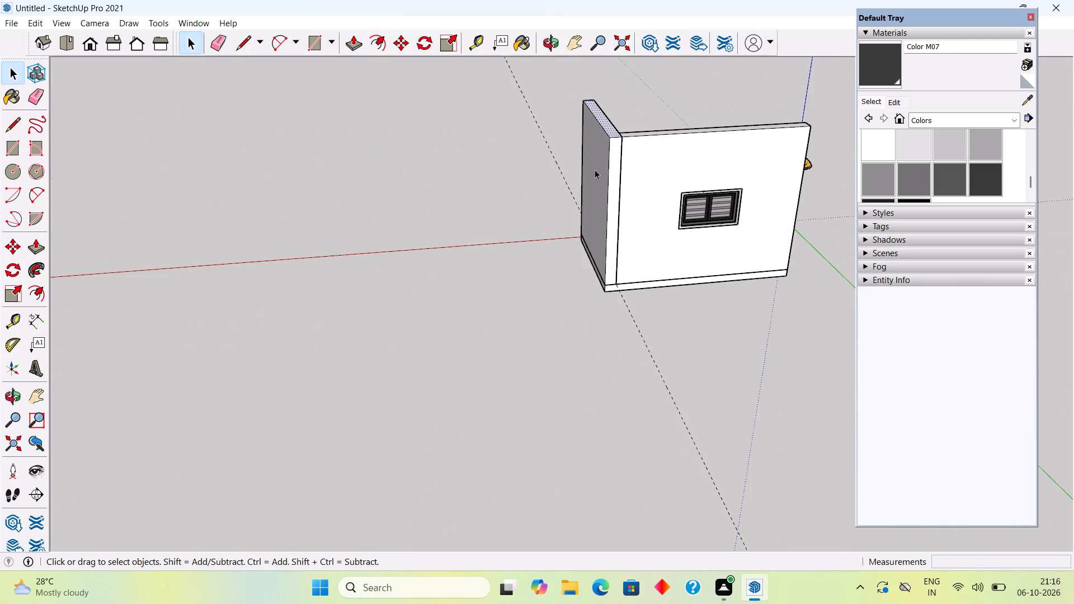
# Make the new side wall beside the window wall into a group.
pyautogui.tripleClick(595, 169)
pyautogui.rightClick(592, 168)
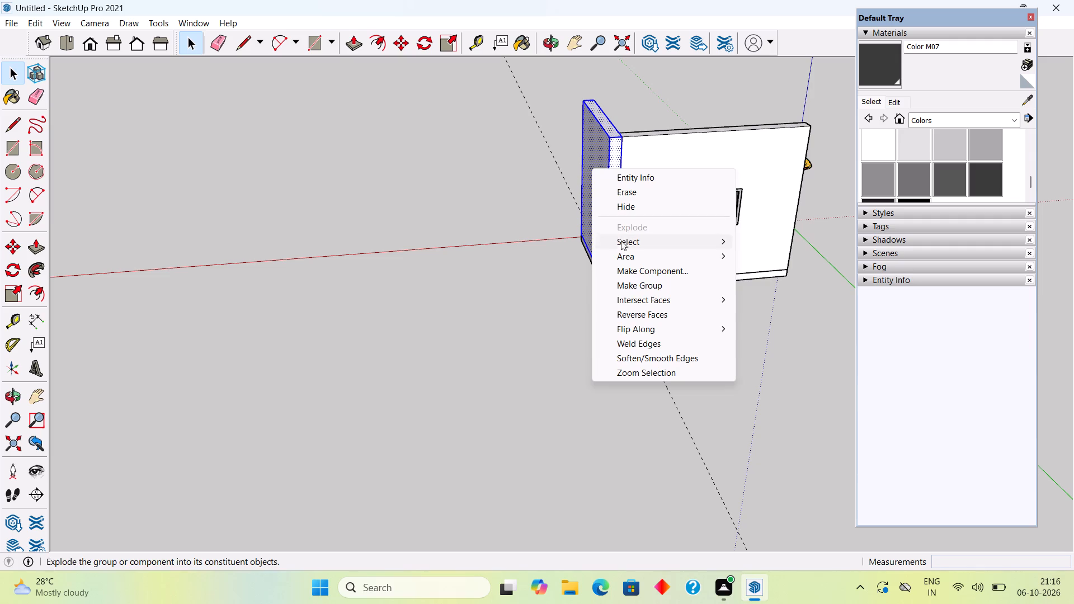
pyautogui.click(641, 285)
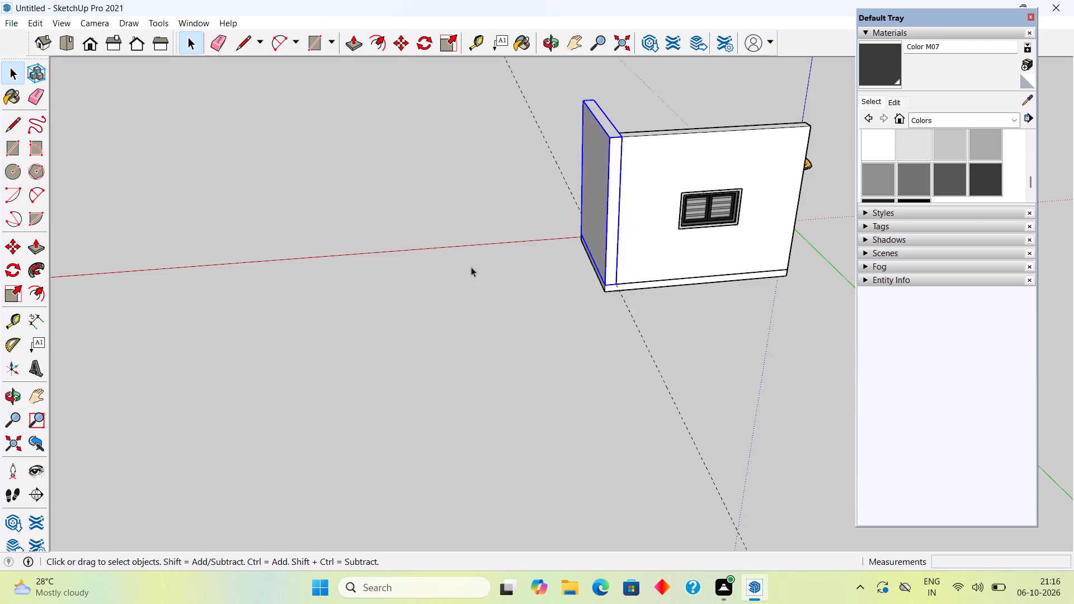
pyautogui.click(471, 267)
# Place a horizontal guide on the side wall's inner face about 3' 10 13/16" above the floor edge.
pyautogui.moveTo(728, 238); pyautogui.dragTo(78, 222, button='middle')
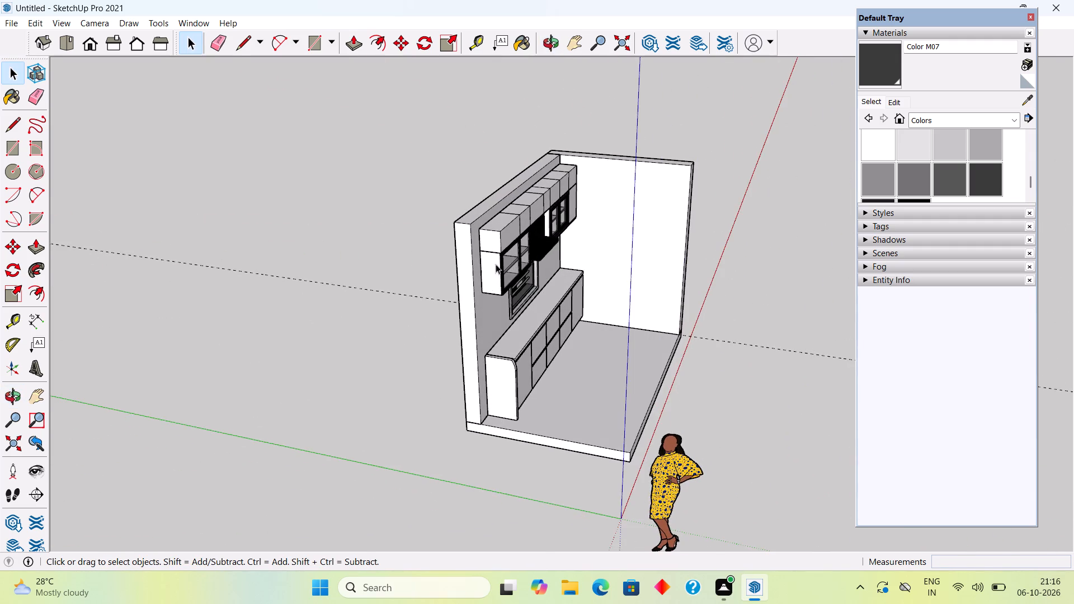
pyautogui.scroll(4, 503, 255)
pyautogui.moveTo(567, 234); pyautogui.dragTo(535, 116, button='middle')
pyautogui.scroll(6, 608, 284)
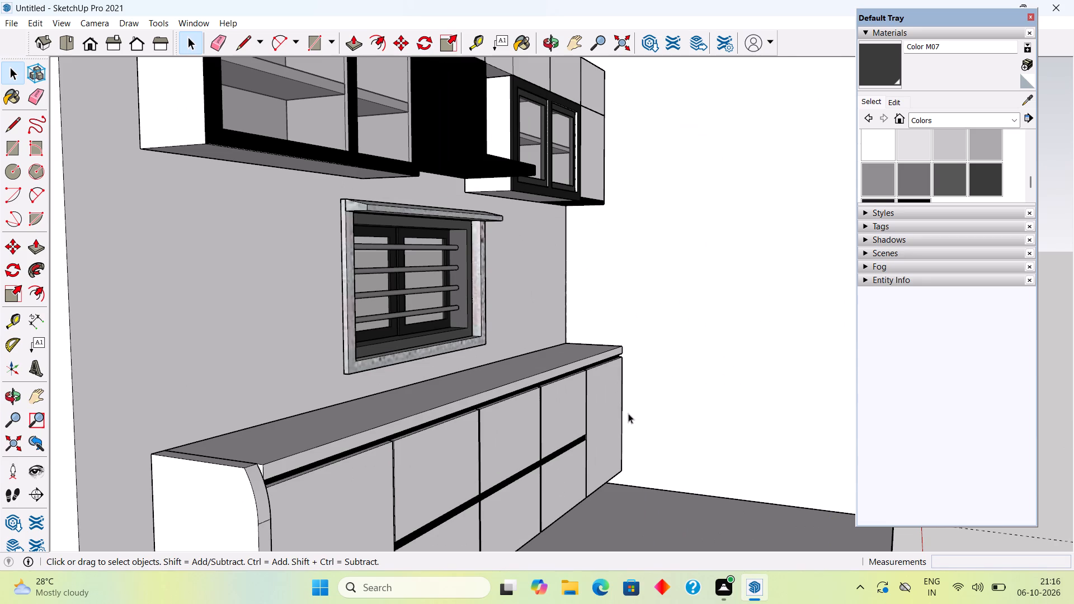
pyautogui.press('t')
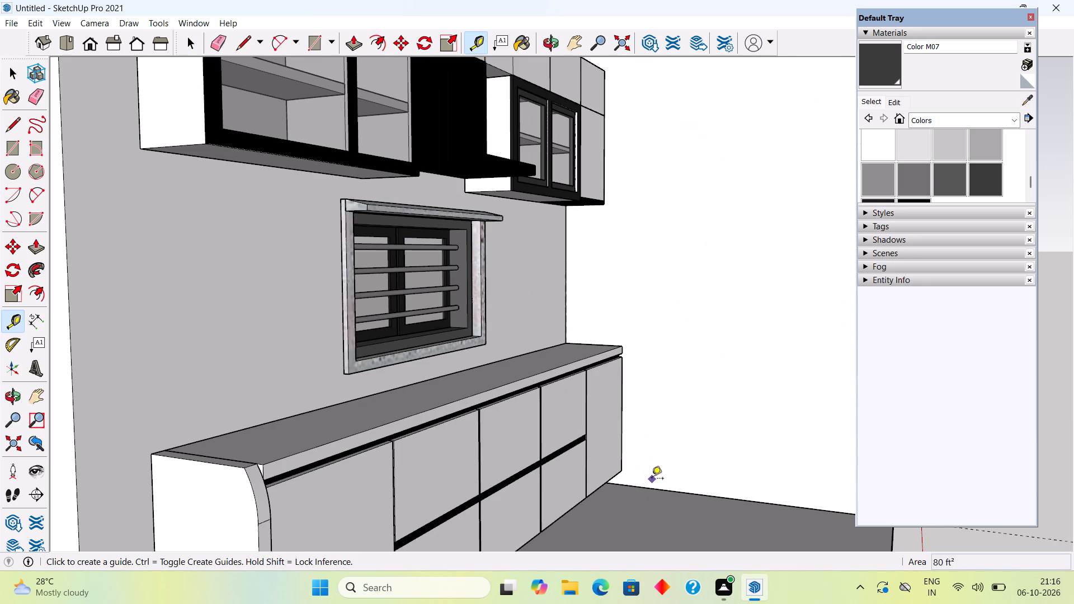
pyautogui.click(653, 488)
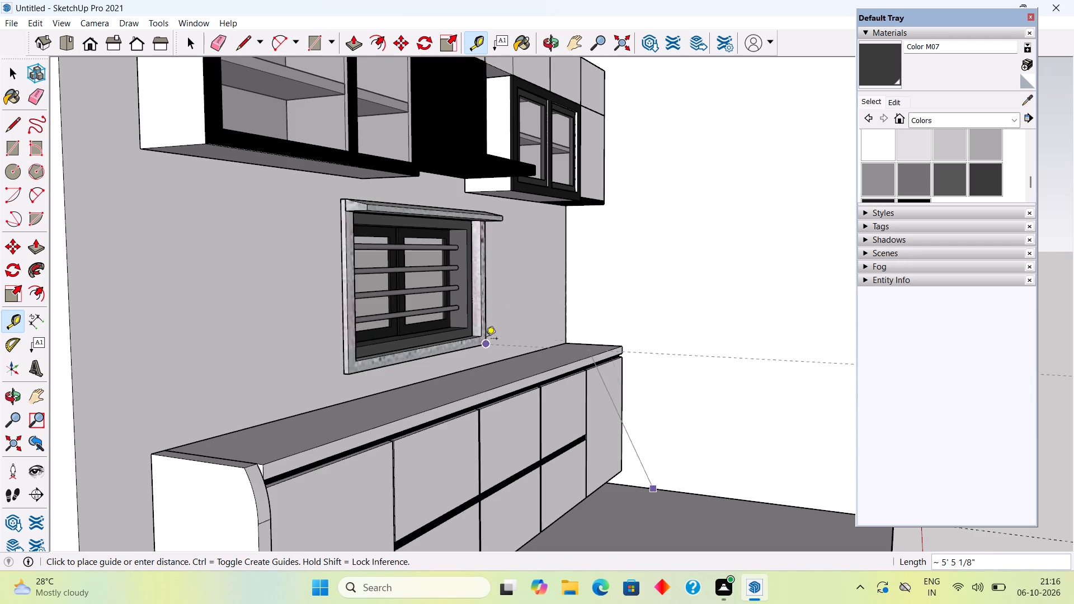
pyautogui.click(577, 317)
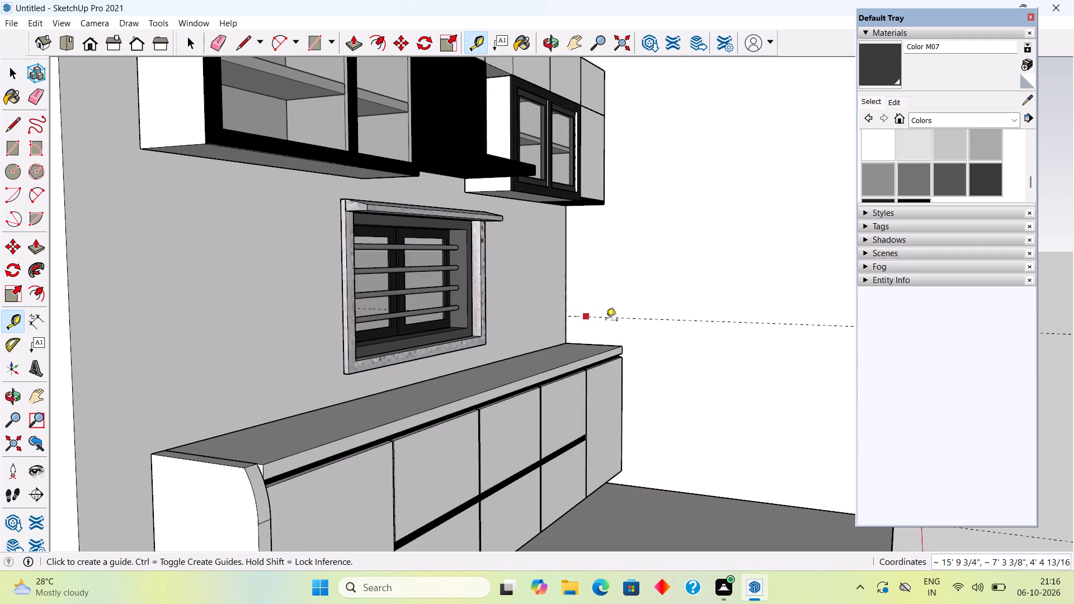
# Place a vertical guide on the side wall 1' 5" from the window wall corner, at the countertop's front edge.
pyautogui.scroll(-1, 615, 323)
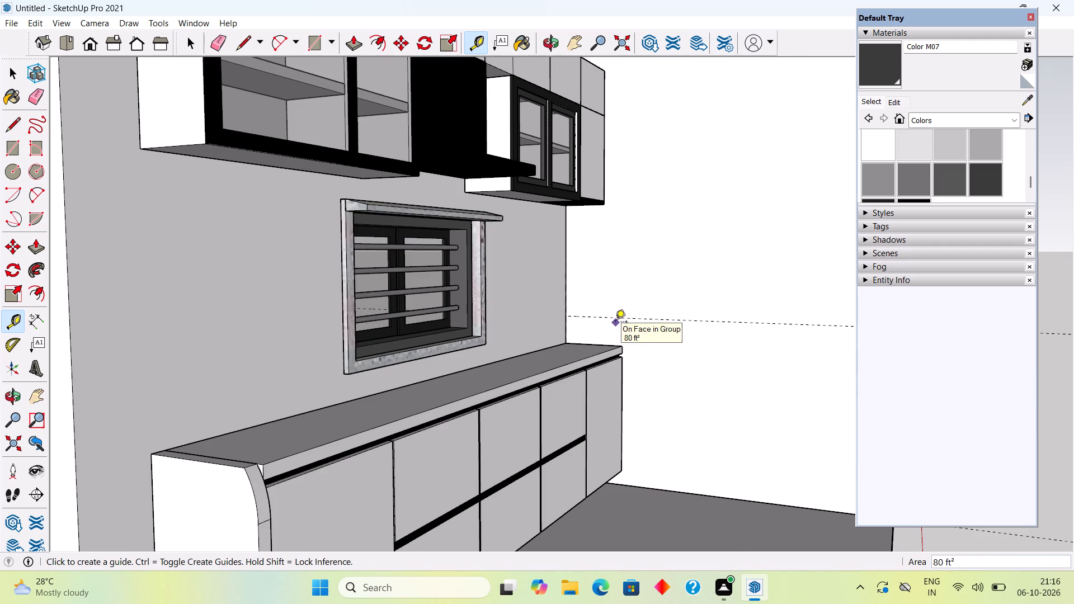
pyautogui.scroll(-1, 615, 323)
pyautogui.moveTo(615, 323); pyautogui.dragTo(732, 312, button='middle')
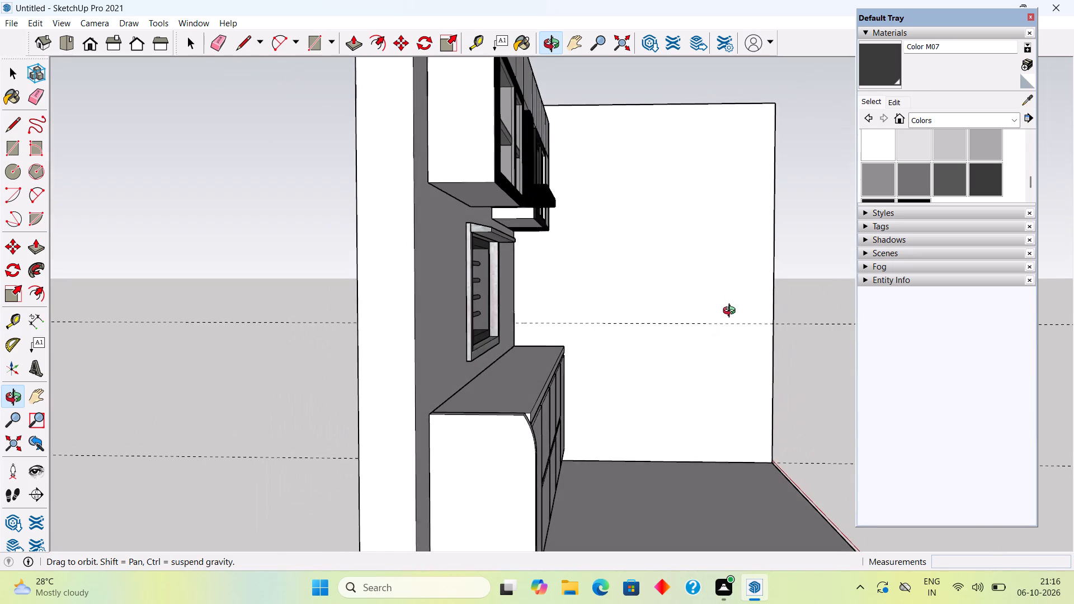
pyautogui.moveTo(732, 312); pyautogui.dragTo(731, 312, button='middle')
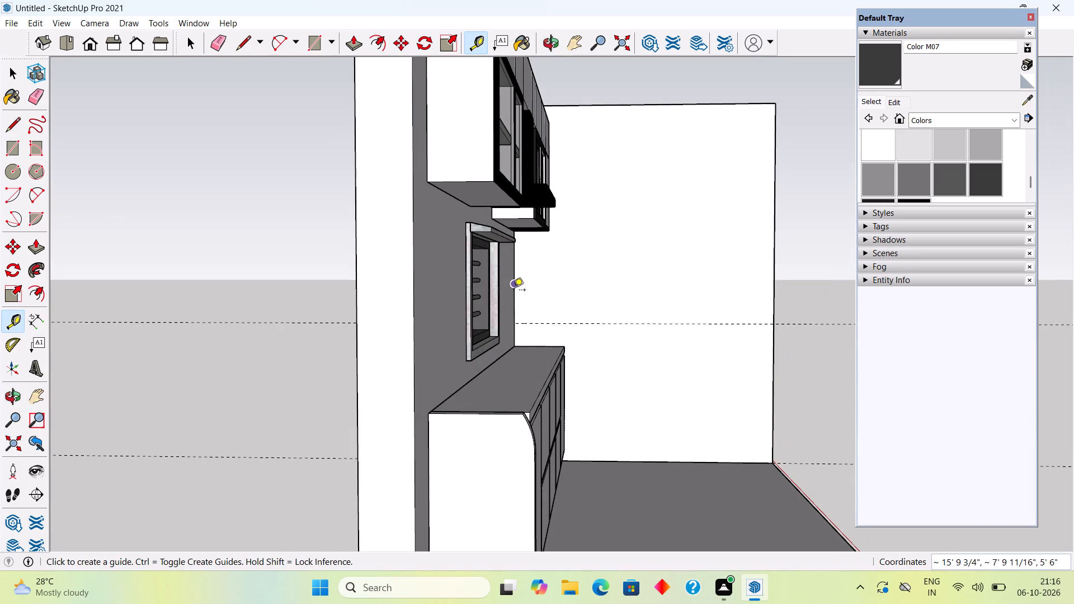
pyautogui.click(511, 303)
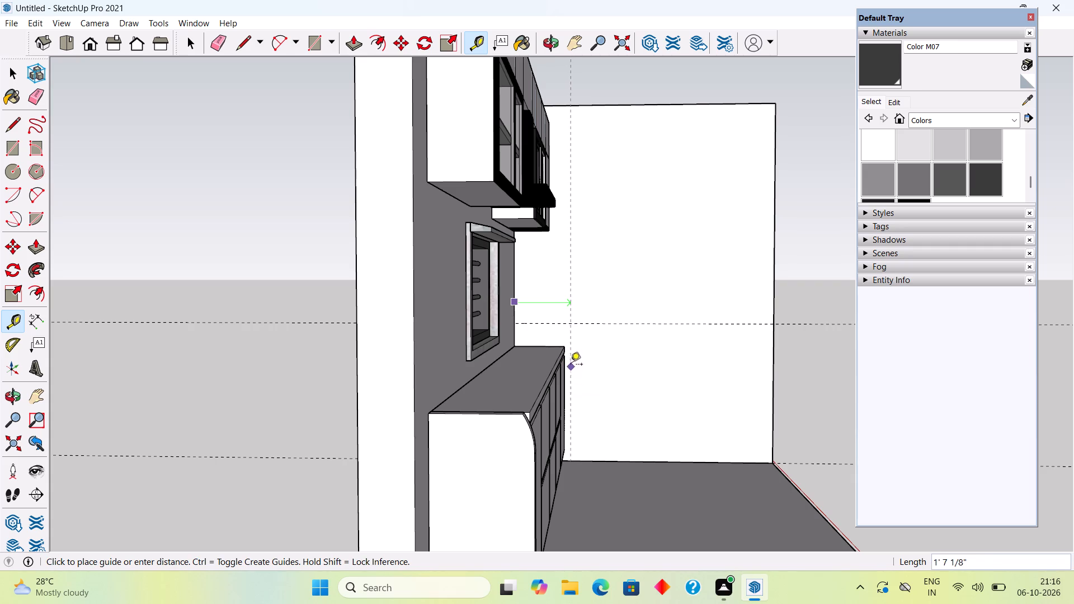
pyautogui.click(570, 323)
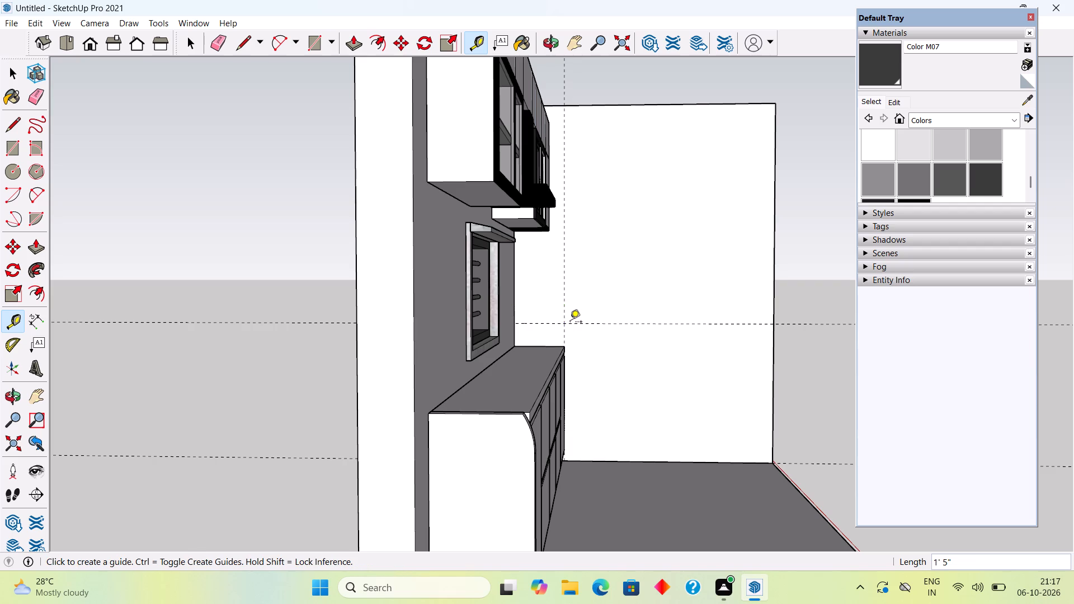
# Open the countertop group and make the black strip beneath the counter's front edge into a group.
pyautogui.press('space')
pyautogui.moveTo(524, 350); pyautogui.dragTo(421, 326, button='middle')
pyautogui.scroll(-1, 492, 344)
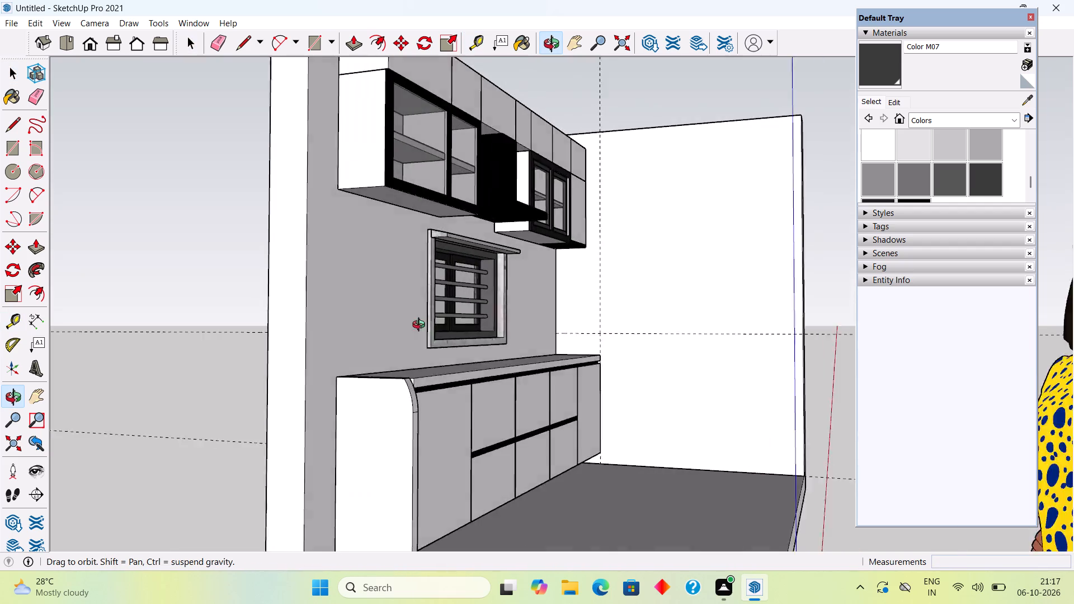
pyautogui.moveTo(421, 326); pyautogui.dragTo(142, 379, button='middle')
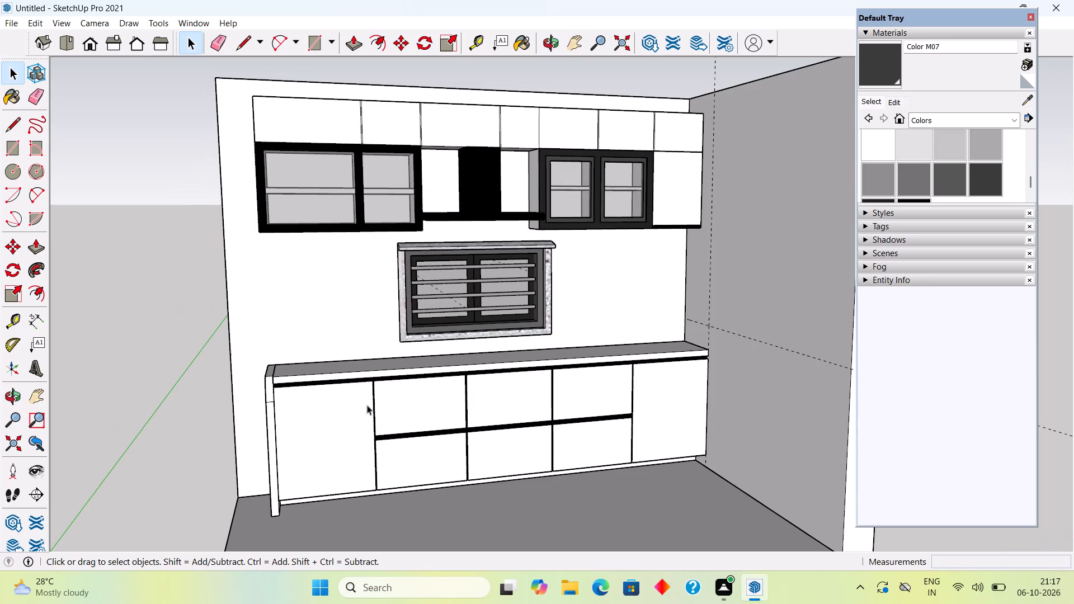
pyautogui.doubleClick(386, 431)
pyautogui.click(387, 427)
pyautogui.click(202, 307)
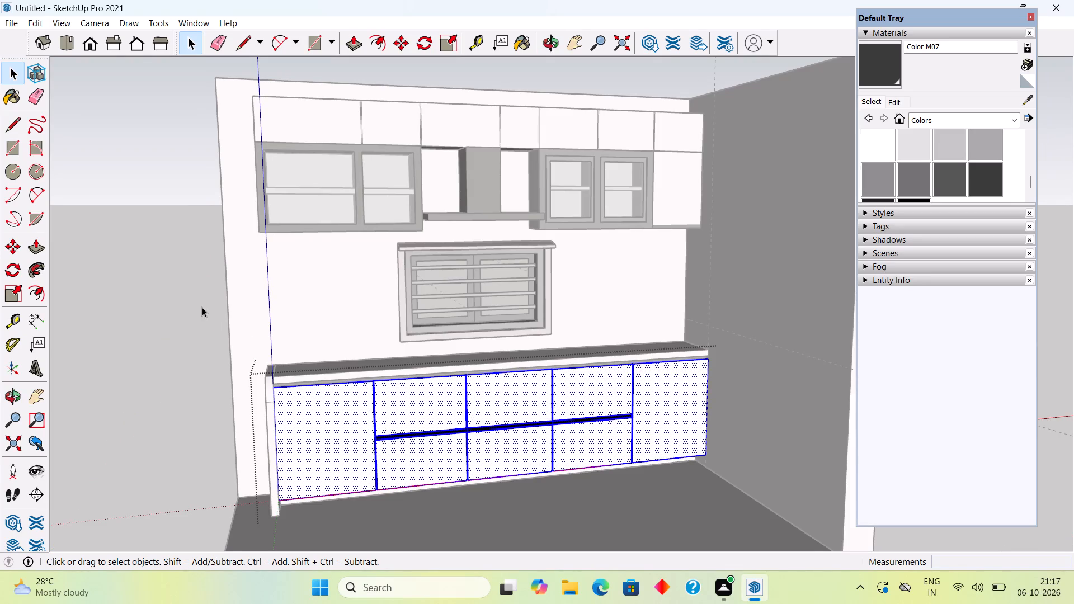
pyautogui.scroll(10, 368, 382)
pyautogui.moveTo(352, 336); pyautogui.dragTo(358, 260, button='middle')
pyautogui.scroll(6, 374, 325)
pyautogui.doubleClick(381, 294)
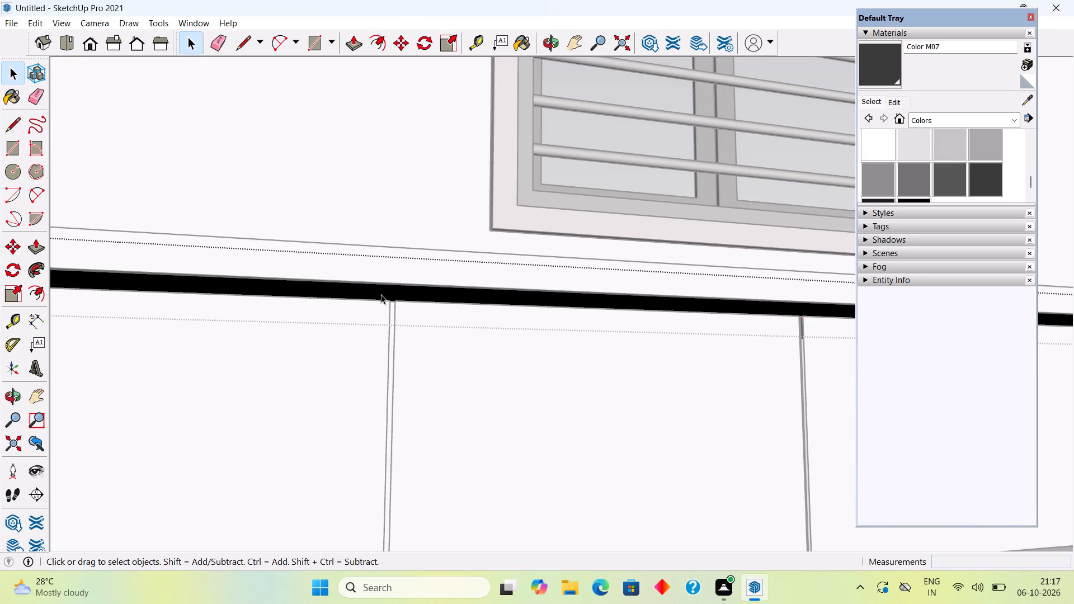
pyautogui.scroll(13, 381, 294)
pyautogui.doubleClick(388, 288)
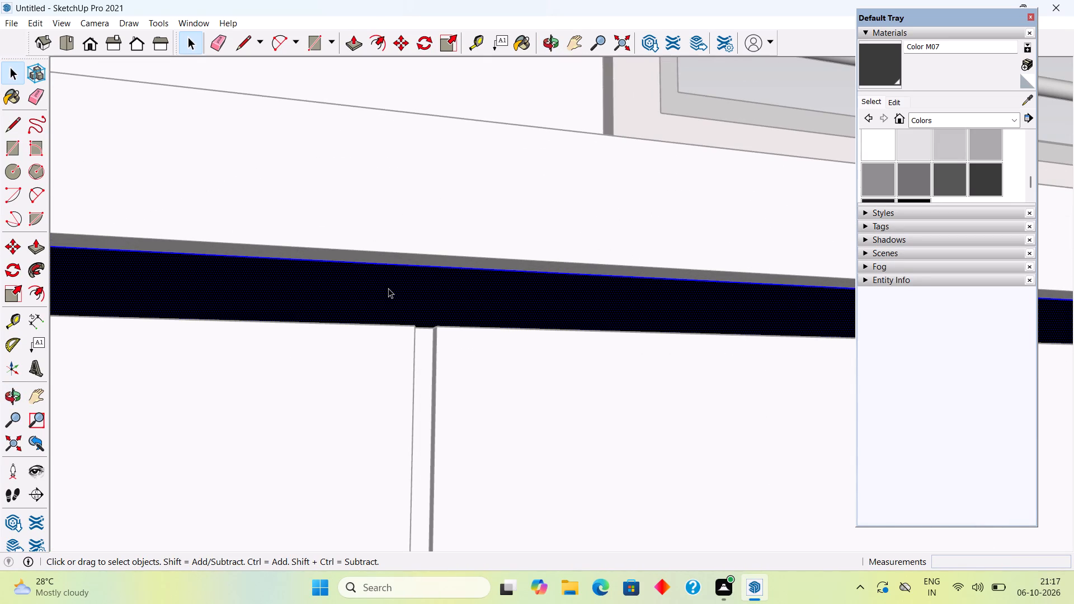
pyautogui.click(388, 288)
pyautogui.rightClick(388, 288)
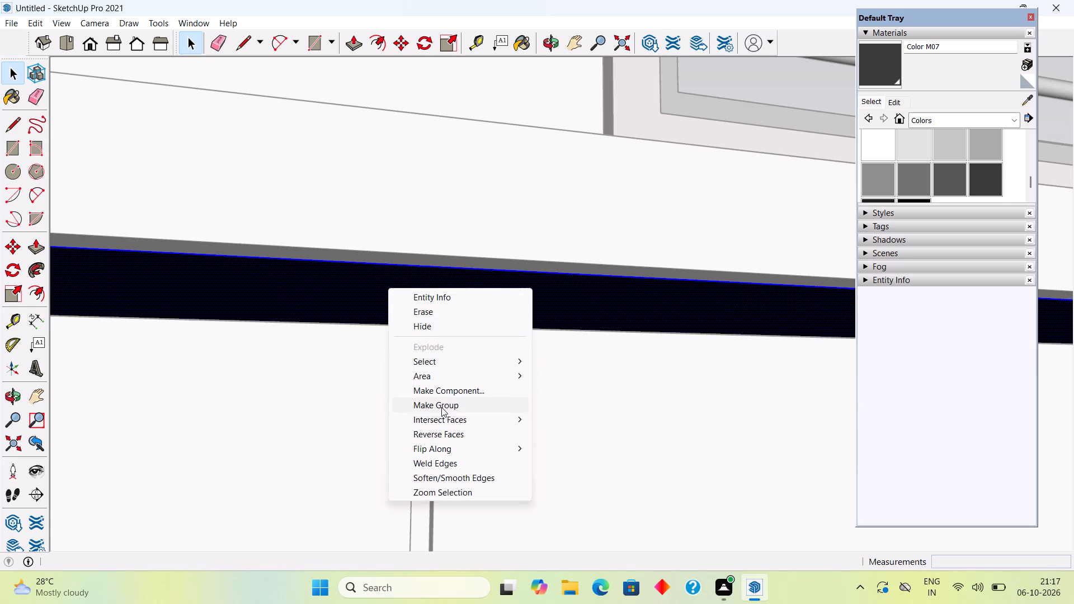
pyautogui.click(441, 407)
pyautogui.scroll(-20, 431, 364)
pyautogui.scroll(-10, 431, 364)
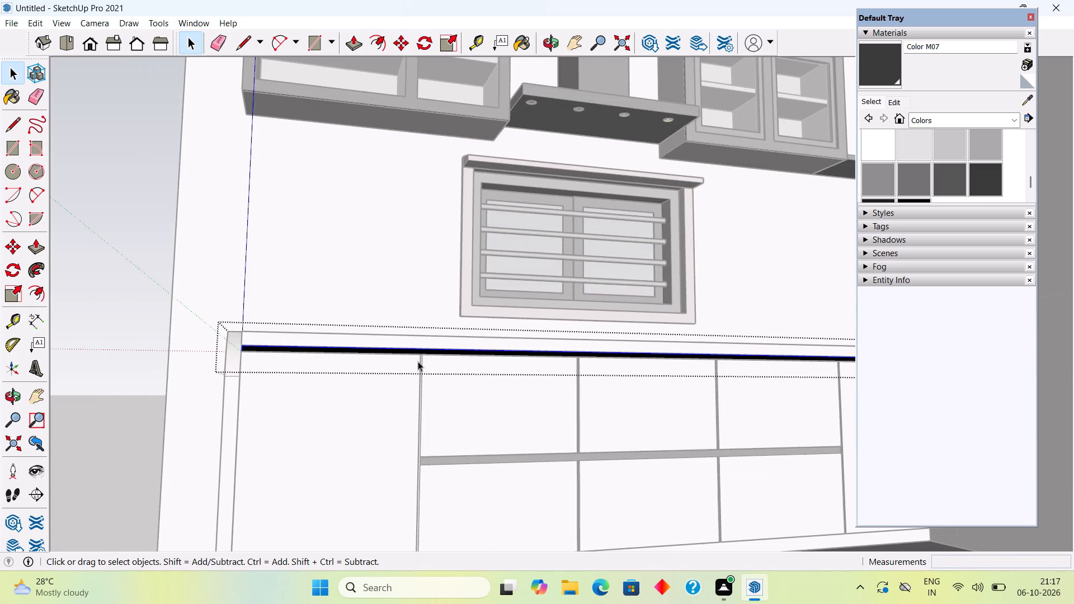
# Select the base cabinet fronts, countertop and curved end panel together and scale their depth along the green axis by 1.44.
pyautogui.click(434, 433)
pyautogui.click(430, 422)
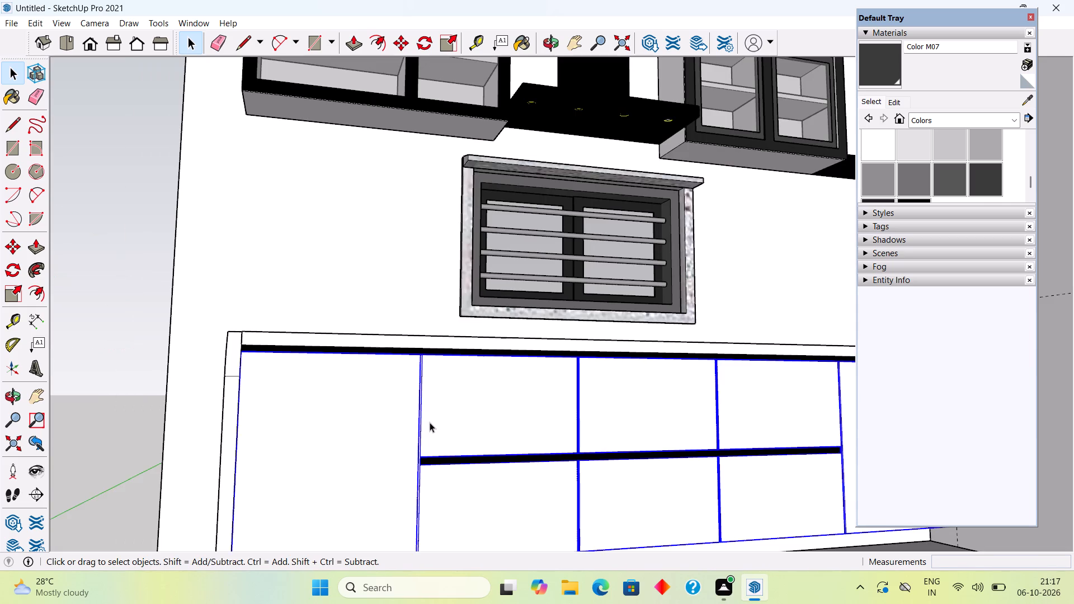
pyautogui.keyDown('shift'); pyautogui.click(434, 343); pyautogui.keyUp('shift')
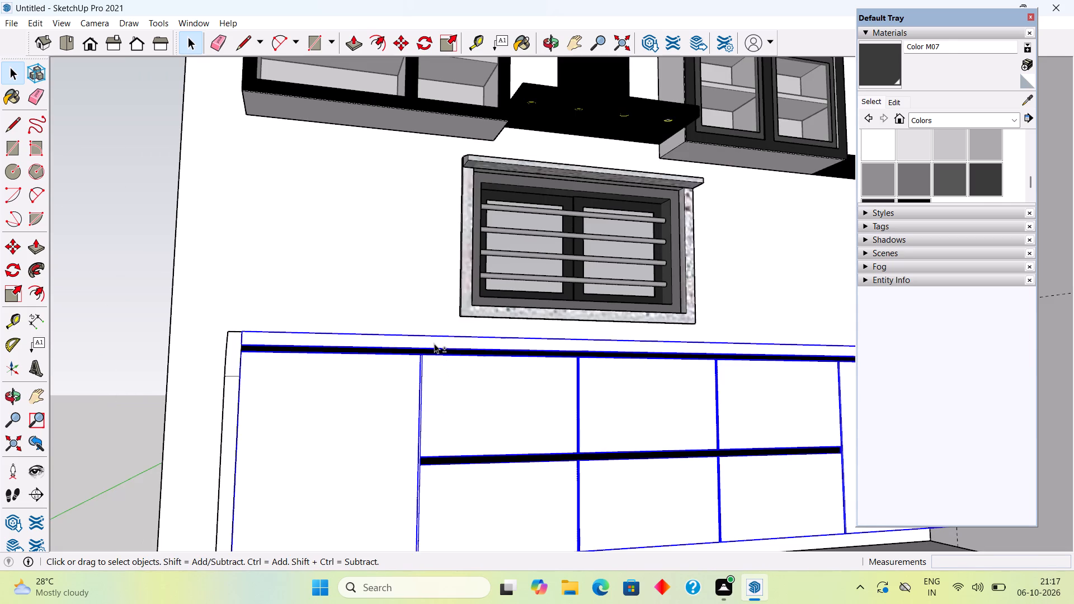
pyautogui.keyDown('shift'); pyautogui.scroll(13, 434, 343); pyautogui.keyUp('shift')
pyautogui.keyDown('shift'); pyautogui.click(445, 361); pyautogui.keyUp('shift')
pyautogui.keyDown('shift'); pyautogui.scroll(-14, 445, 361); pyautogui.keyUp('shift')
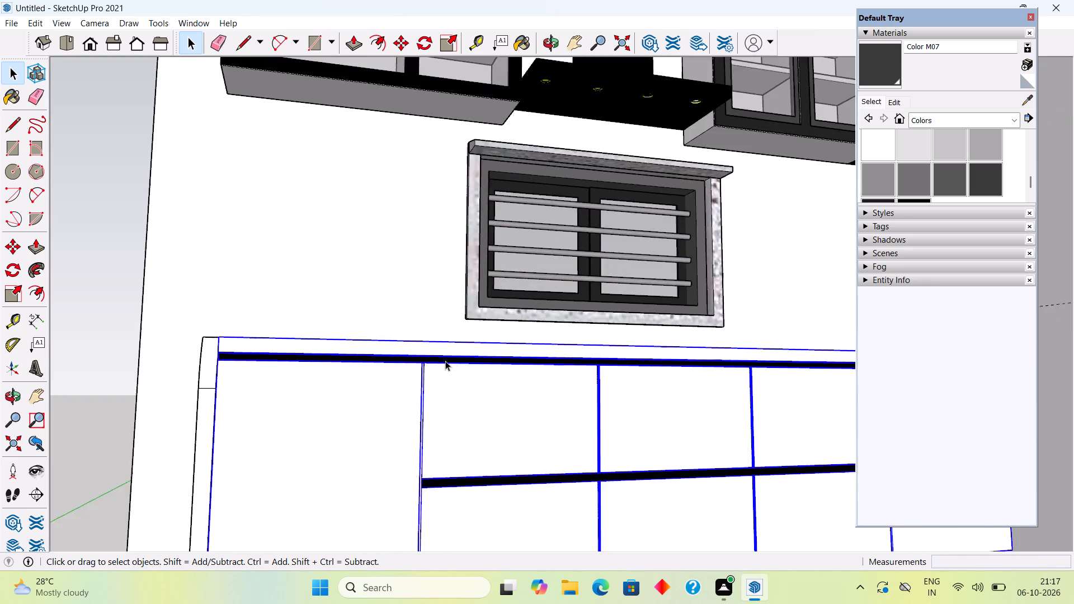
pyautogui.keyDown('shift'); pyautogui.scroll(-4, 445, 361); pyautogui.keyUp('shift')
pyautogui.keyDown('shift'); pyautogui.click(286, 430); pyautogui.keyUp('shift')
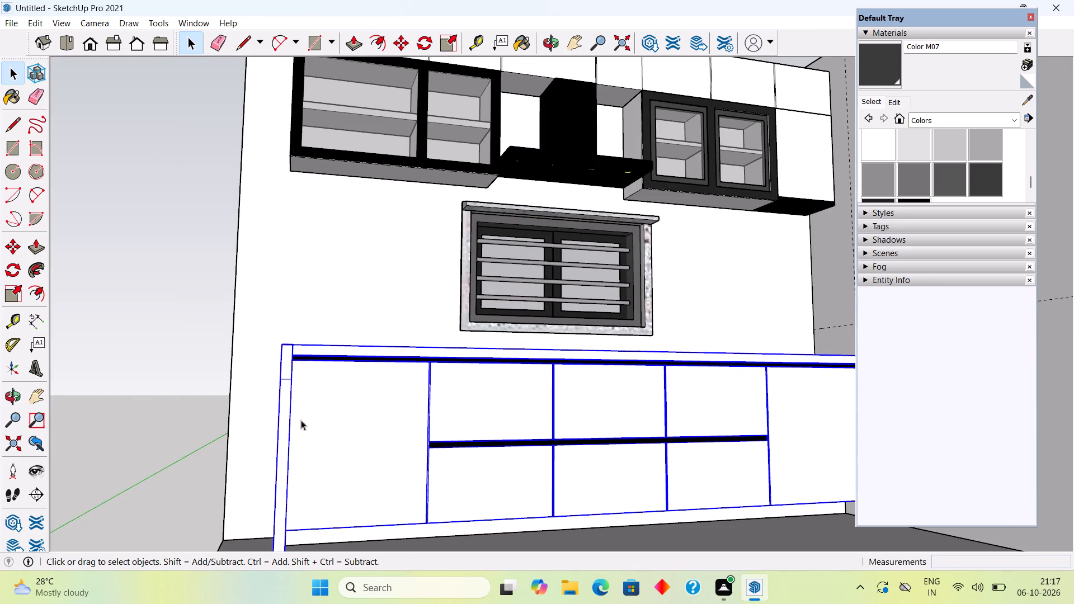
pyautogui.moveTo(373, 409); pyautogui.dragTo(336, 527, button='middle')
pyautogui.scroll(-5, 336, 527)
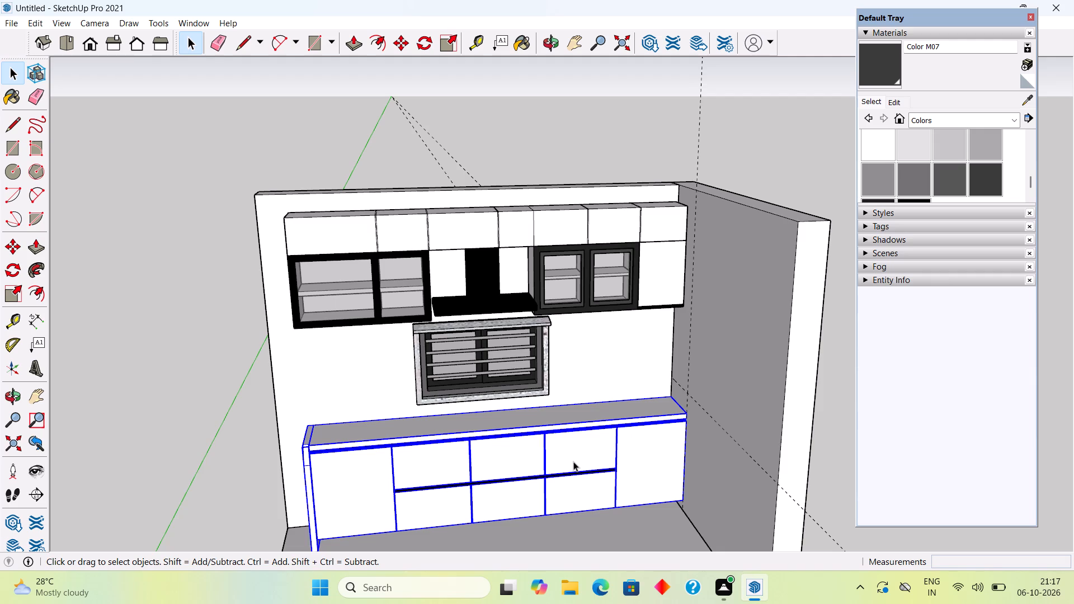
pyautogui.press('s')
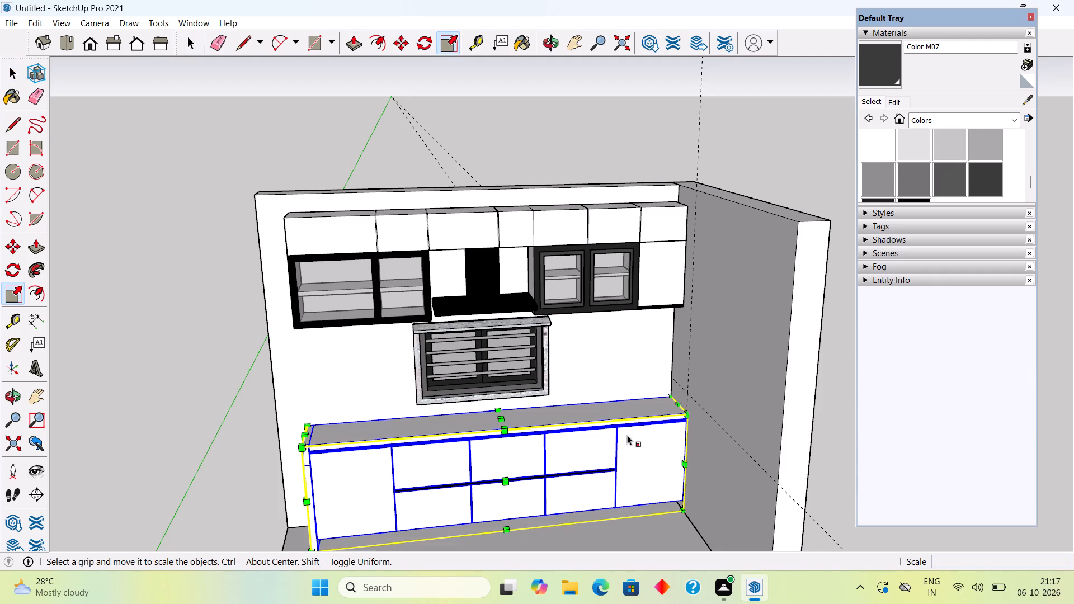
pyautogui.scroll(-2, 627, 435)
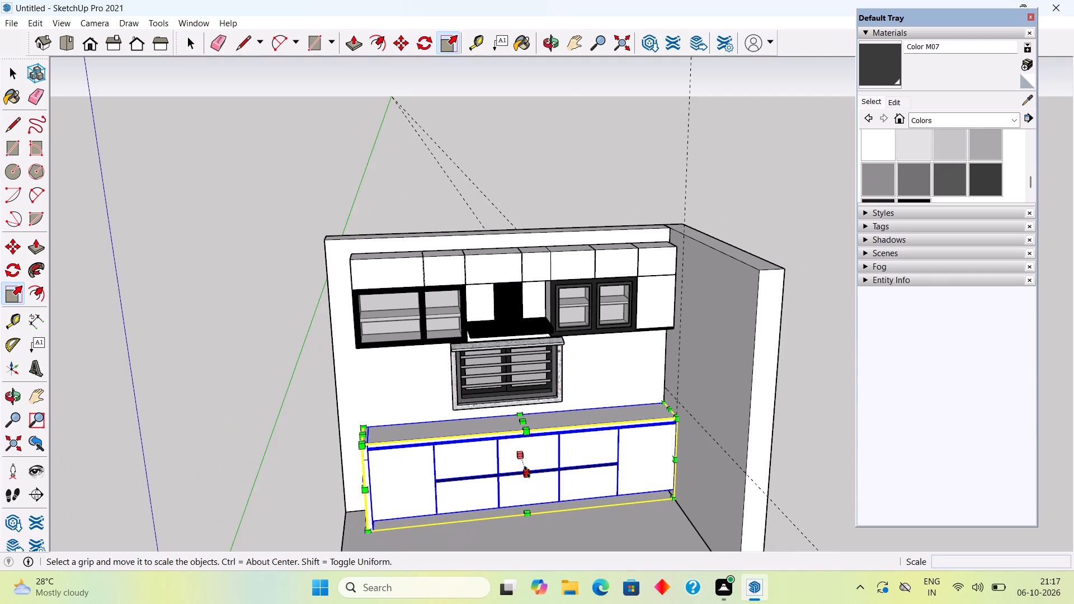
pyautogui.click(527, 472)
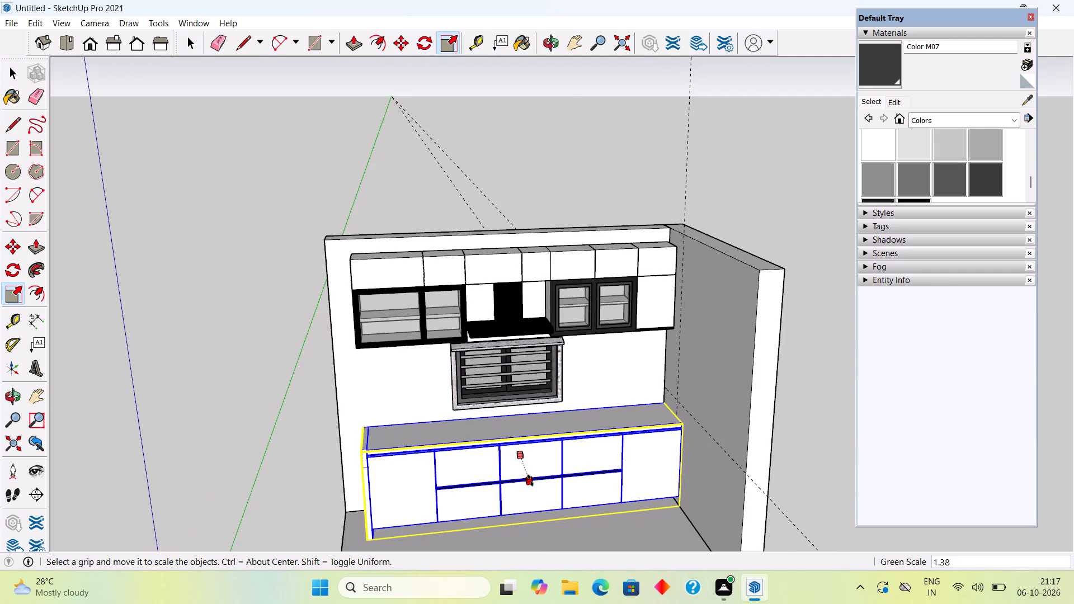
pyautogui.click(531, 482)
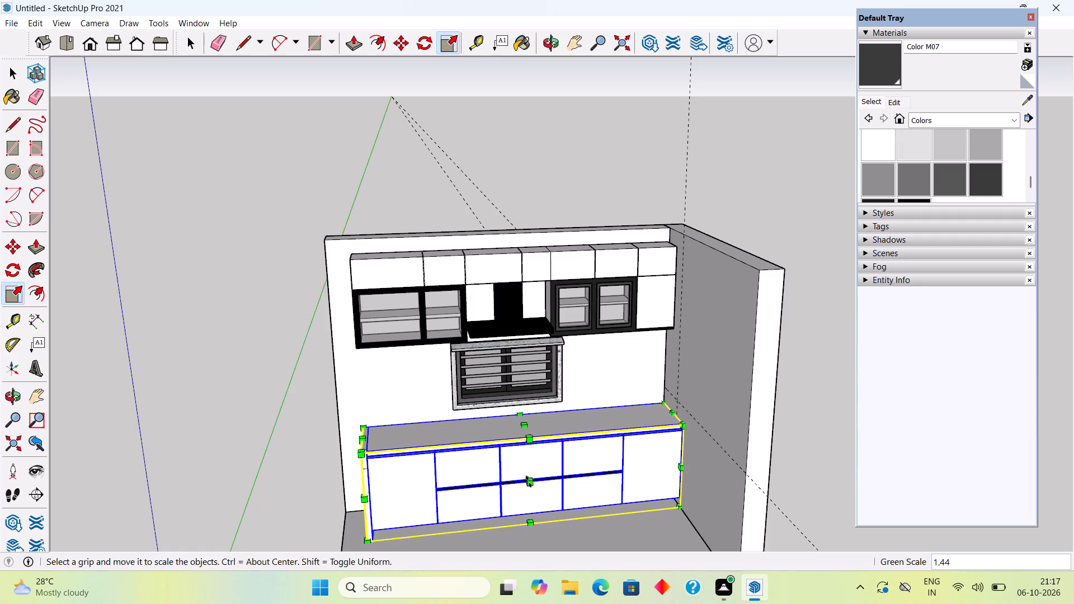
pyautogui.press('space')
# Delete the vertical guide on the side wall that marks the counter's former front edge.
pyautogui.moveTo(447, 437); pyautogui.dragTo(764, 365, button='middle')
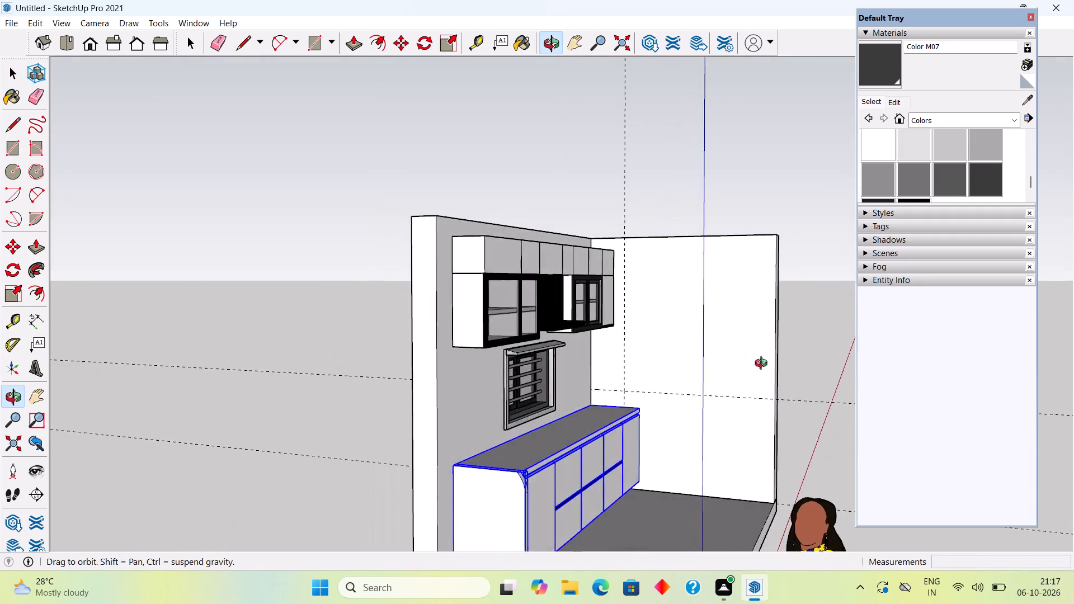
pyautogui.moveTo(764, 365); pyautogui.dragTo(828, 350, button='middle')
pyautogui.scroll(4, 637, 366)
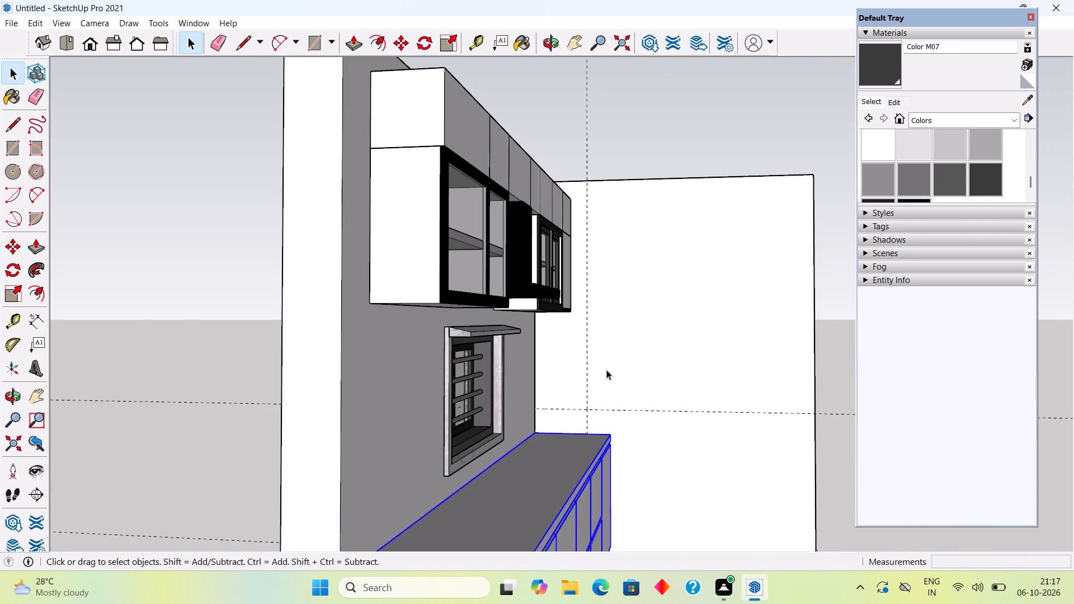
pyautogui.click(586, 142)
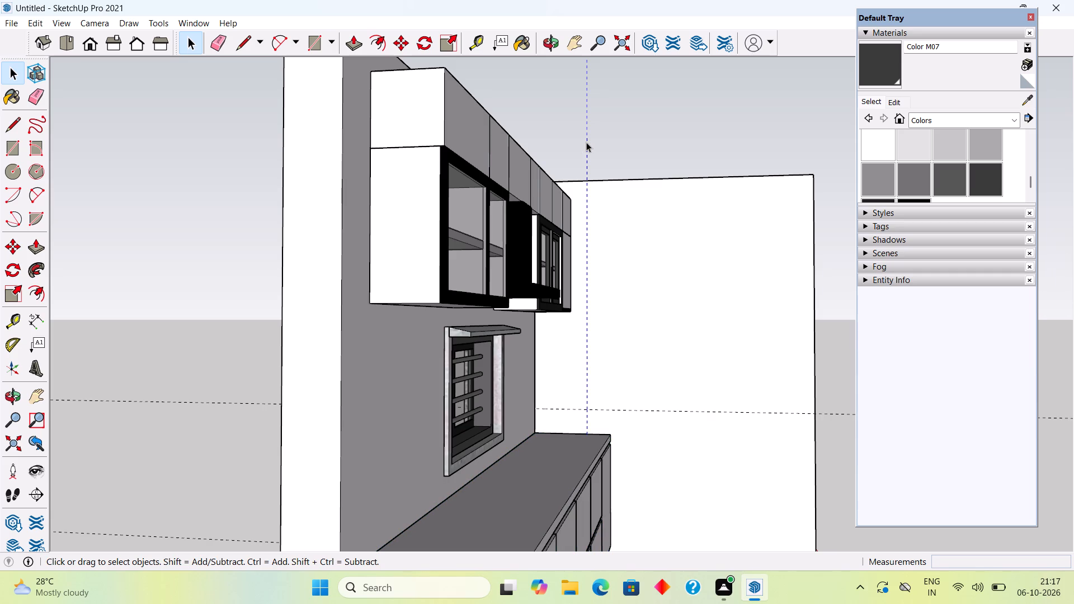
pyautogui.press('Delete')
# Place a vertical guide on the side wall about 2' 1/2" from the window wall corner, at the deepened countertop's front corner.
pyautogui.press('t')
pyautogui.click(532, 398)
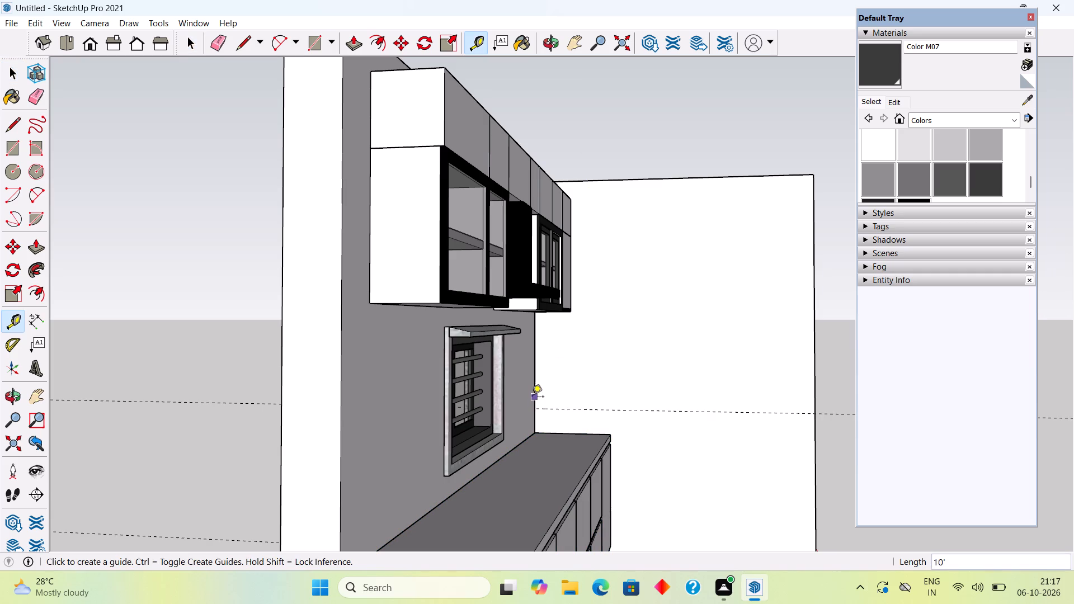
pyautogui.click(610, 435)
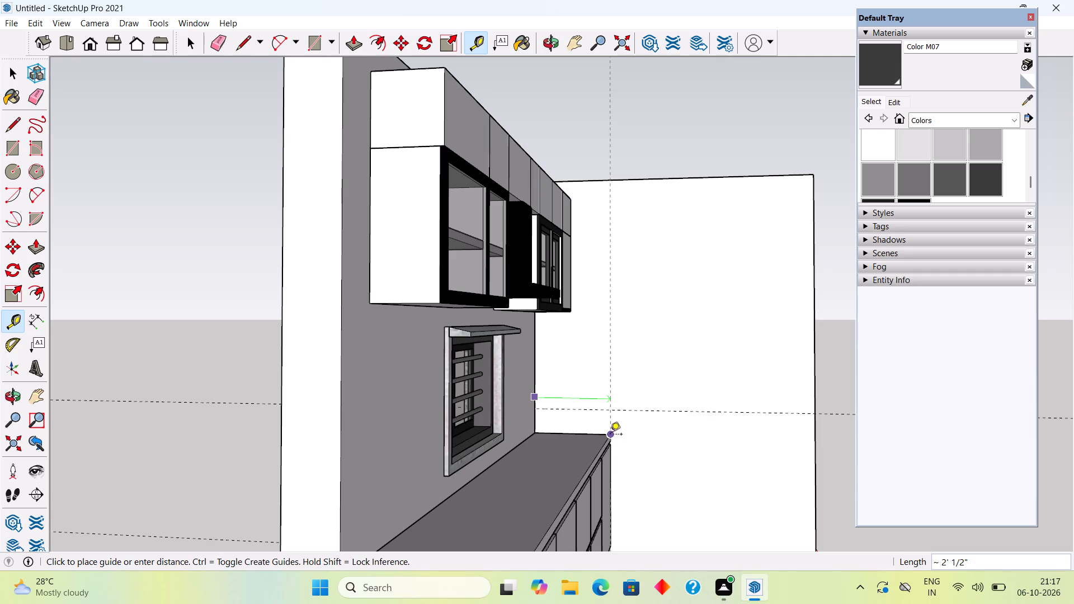
pyautogui.moveTo(666, 418); pyautogui.dragTo(521, 426, button='middle')
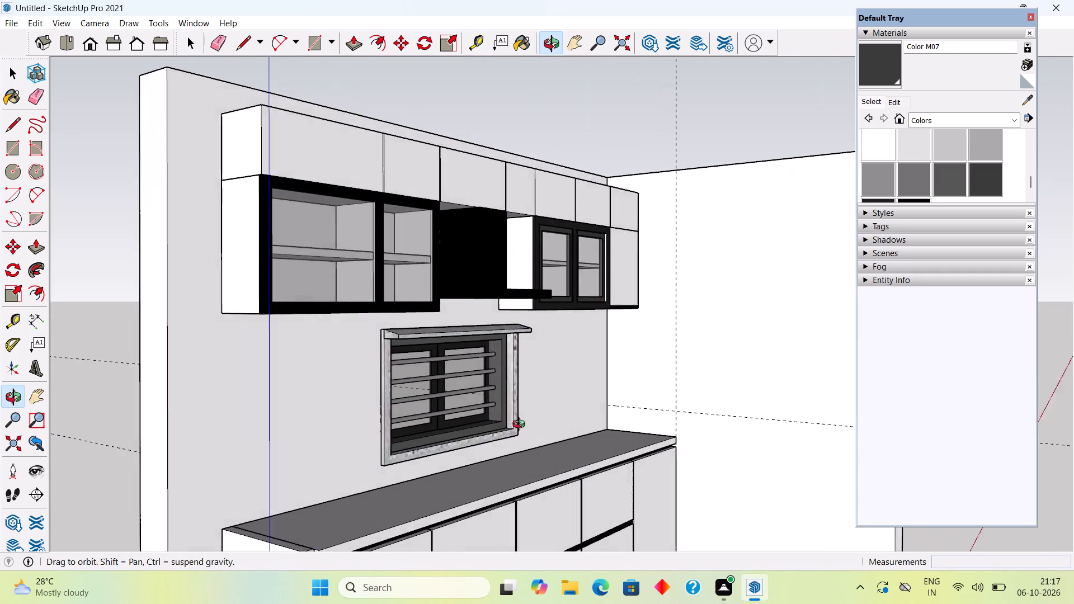
# Place a vertical guide on the side wall 2.5' from the window wall corner.
pyautogui.moveTo(521, 426); pyautogui.dragTo(426, 427, button='middle')
pyautogui.scroll(-3, 426, 427)
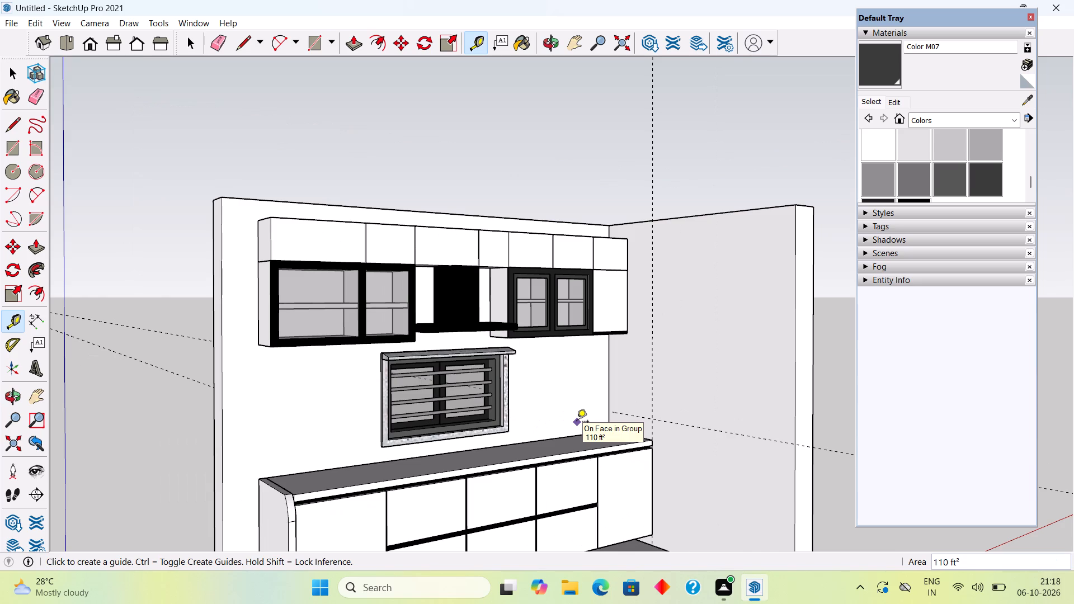
pyautogui.press('space')
pyautogui.moveTo(618, 372); pyautogui.dragTo(681, 339, button='middle')
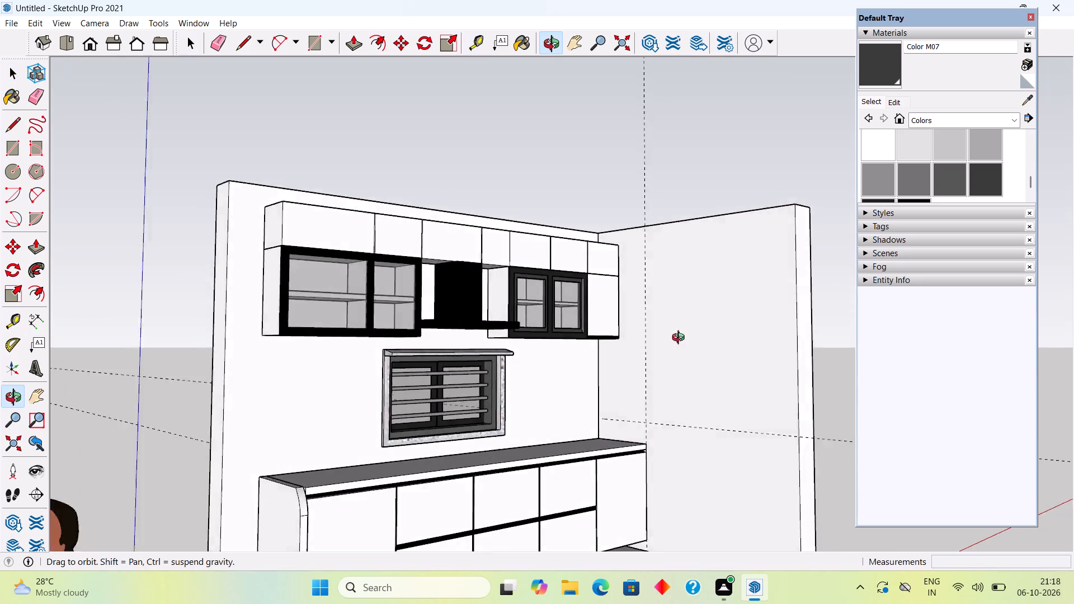
pyautogui.moveTo(681, 339); pyautogui.dragTo(780, 363, button='middle')
pyautogui.scroll(-1, 730, 322)
pyautogui.scroll(5, 684, 423)
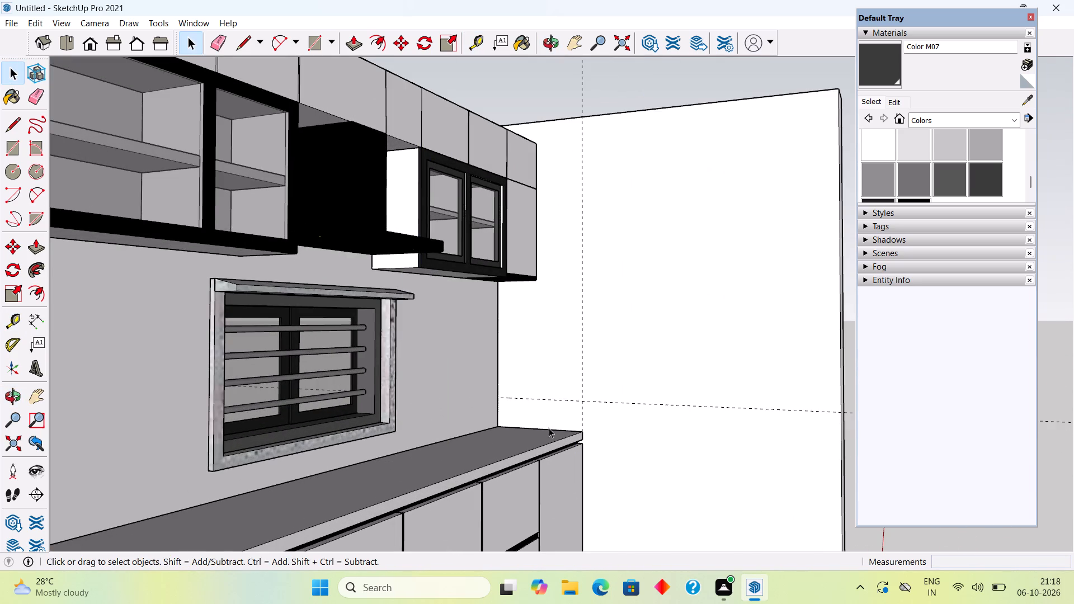
pyautogui.moveTo(506, 438); pyautogui.dragTo(628, 446, button='middle')
pyautogui.scroll(1, 629, 446)
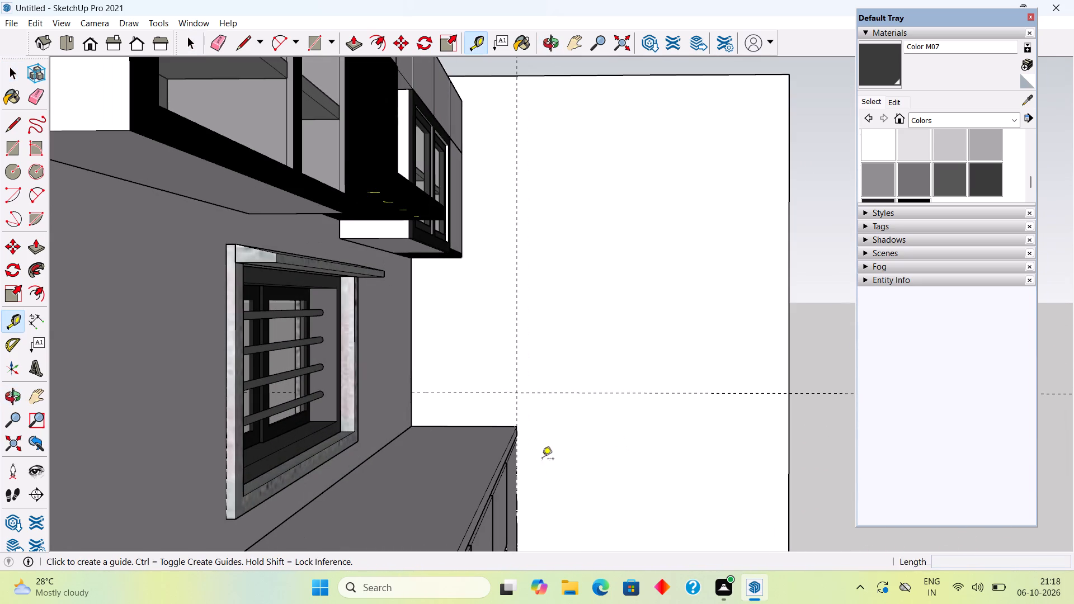
pyautogui.press('t')
pyautogui.click(414, 347)
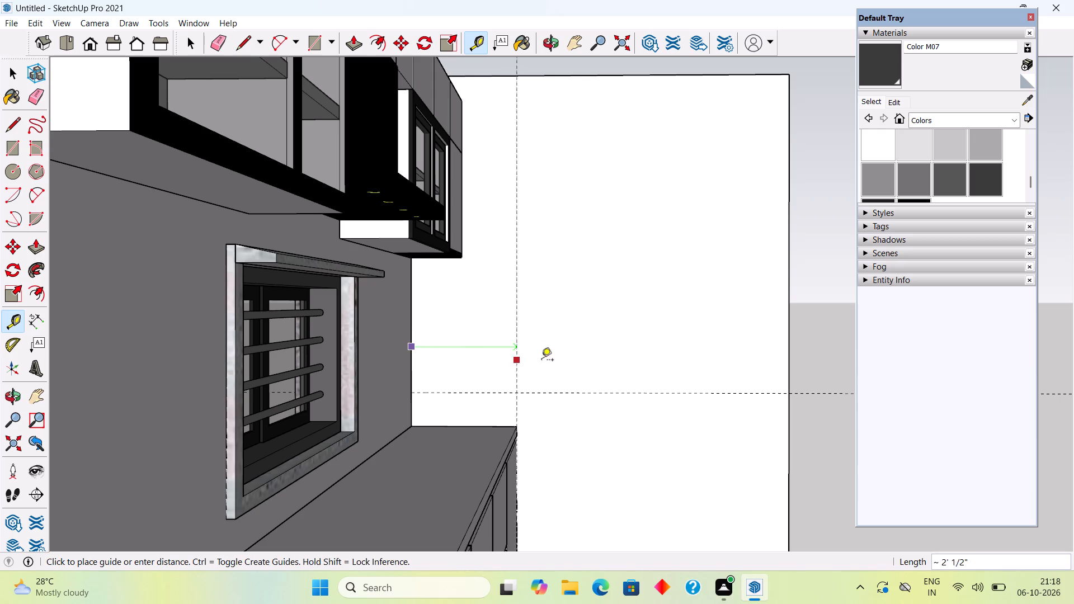
pyautogui.write("2.5'")
pyautogui.press('Return')
pyautogui.press('space')
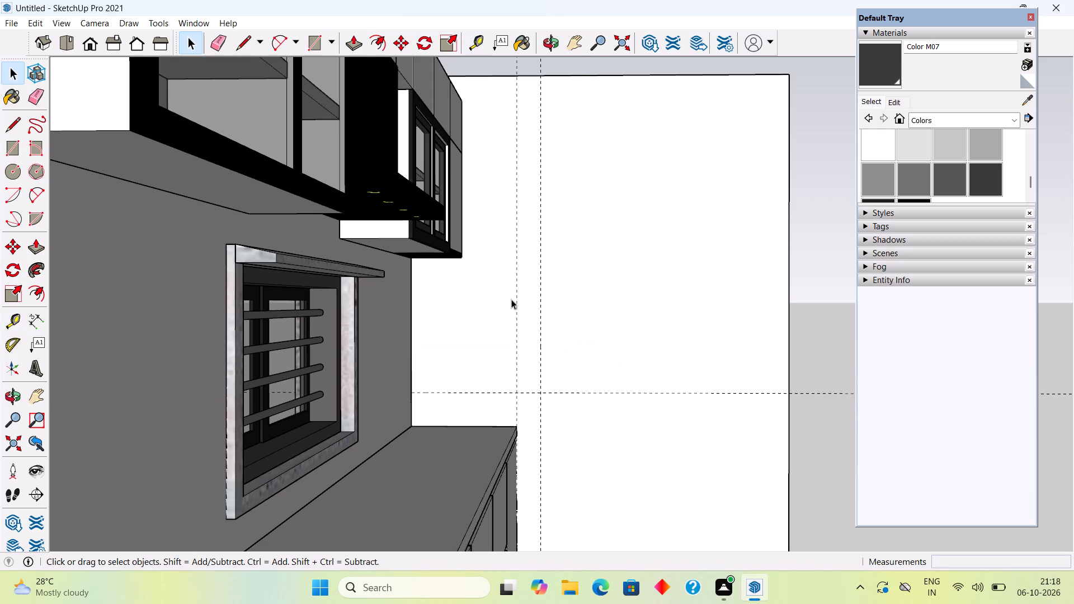
# Delete the vertical guide on the side wall at the countertop's front corner, nearer the window wall.
pyautogui.click(516, 312)
pyautogui.press('Delete')
# Select the base cabinet fronts, curved end panel, countertop and black strip, and scale their depth along the green axis out to the 2.5' guide.
pyautogui.scroll(-9, 524, 329)
pyautogui.scroll(5, 512, 419)
pyautogui.click(512, 420)
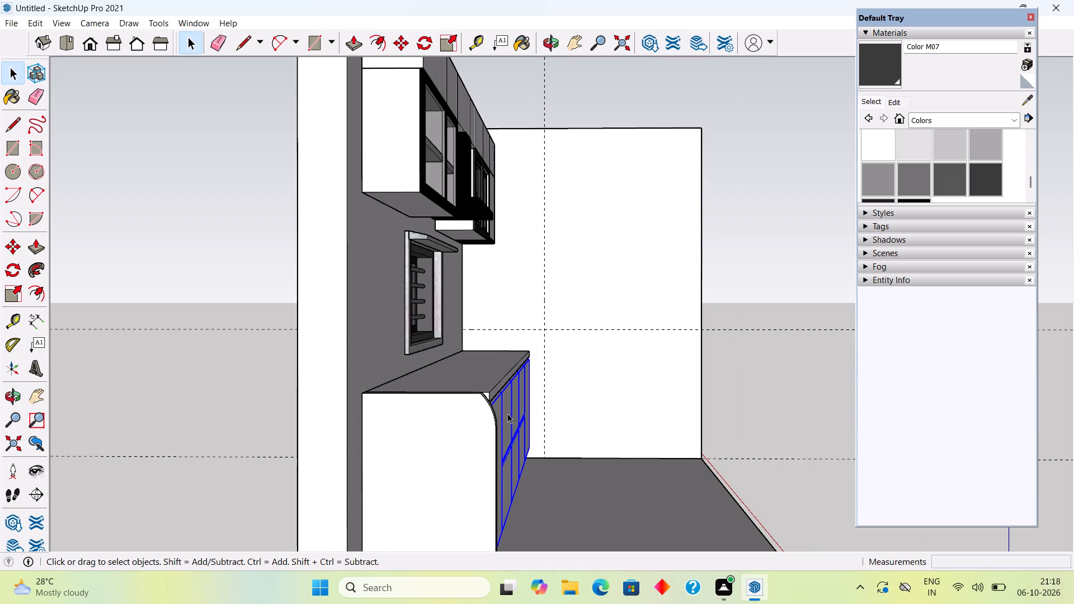
pyautogui.keyDown('shift'); pyautogui.click(460, 418); pyautogui.keyUp('shift')
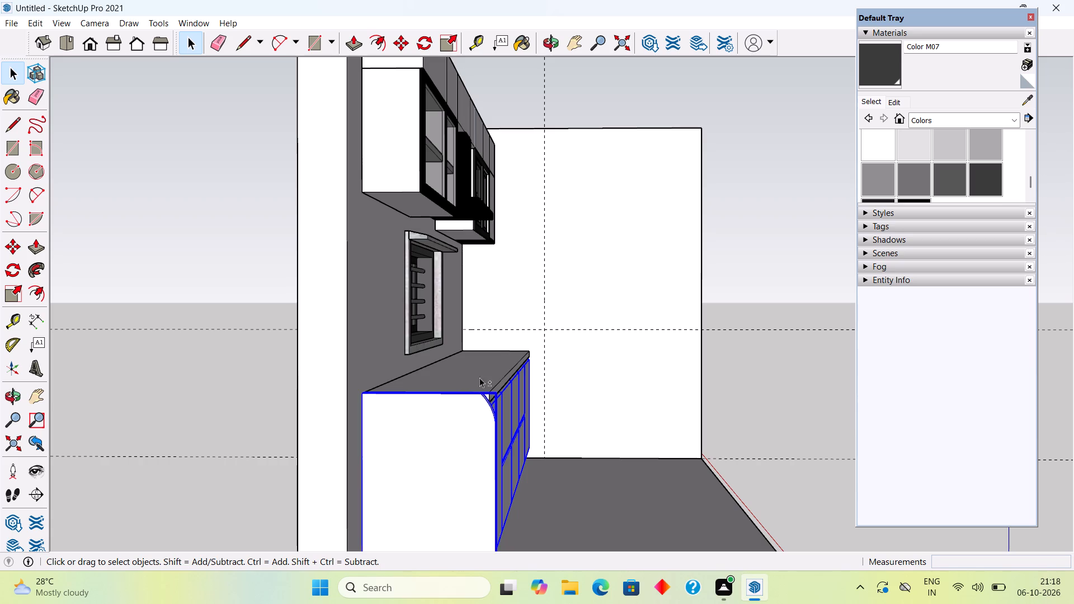
pyautogui.keyDown('shift'); pyautogui.moveTo(468, 397); pyautogui.dragTo(173, 459, button='middle'); pyautogui.keyUp('shift')
pyautogui.keyDown('shift'); pyautogui.scroll(13, 246, 445); pyautogui.keyUp('shift')
pyautogui.keyDown('shift'); pyautogui.click(247, 437); pyautogui.keyUp('shift')
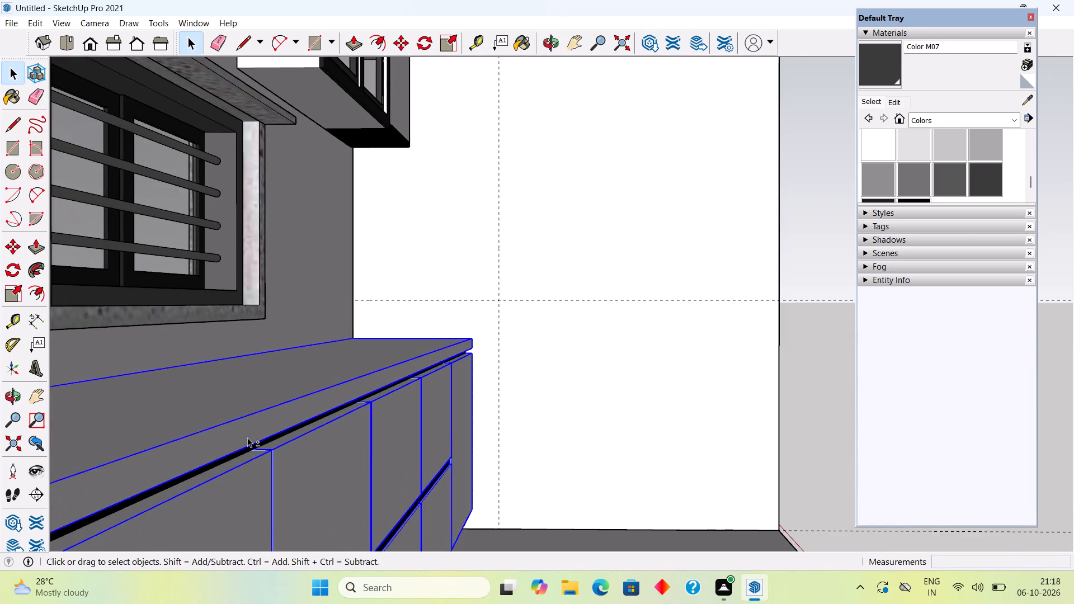
pyautogui.moveTo(265, 430); pyautogui.dragTo(112, 417, button='middle')
pyautogui.scroll(8, 133, 372)
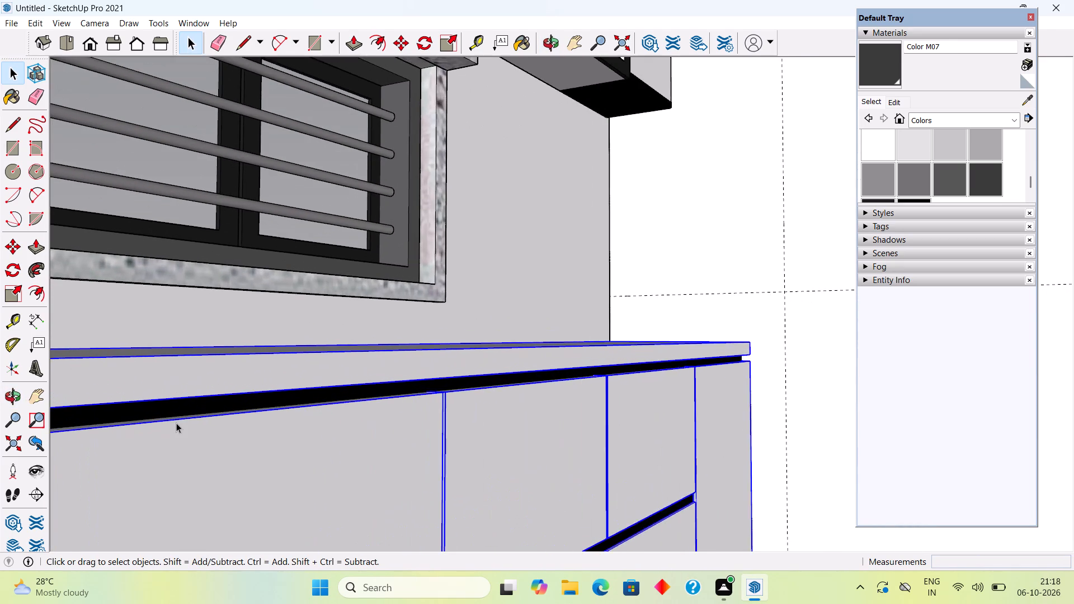
pyautogui.moveTo(172, 412); pyautogui.dragTo(172, 384, button='middle')
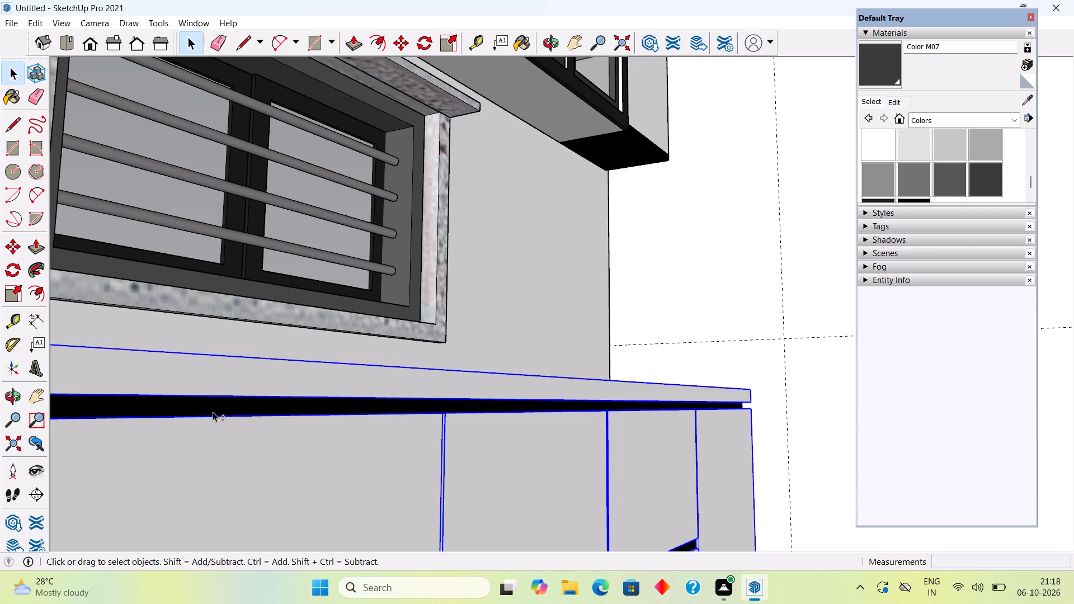
pyautogui.keyDown('shift'); pyautogui.click(213, 409); pyautogui.keyUp('shift')
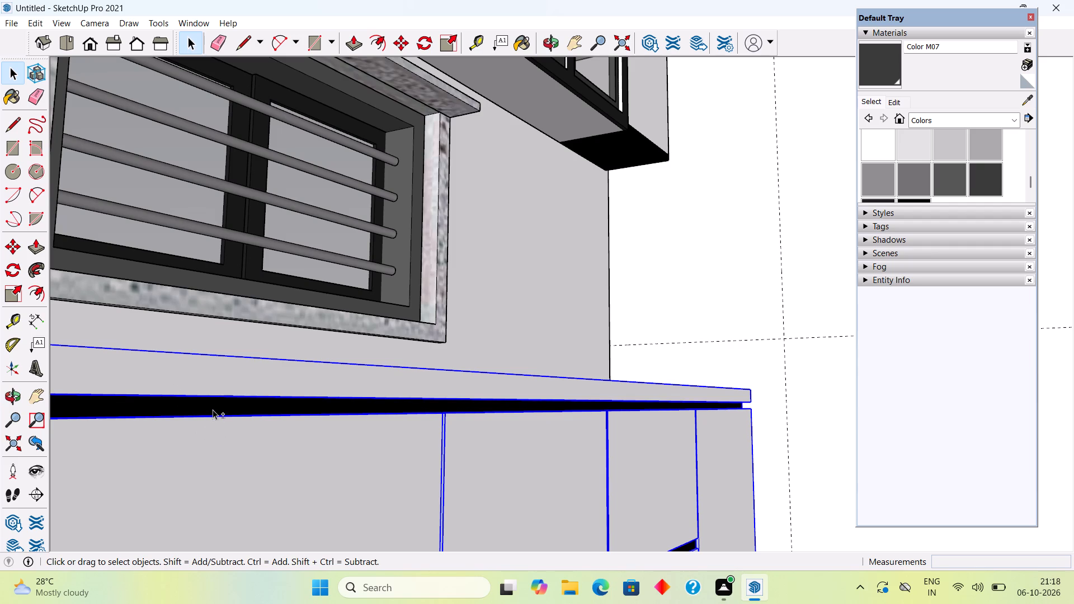
pyautogui.scroll(-20, 238, 416)
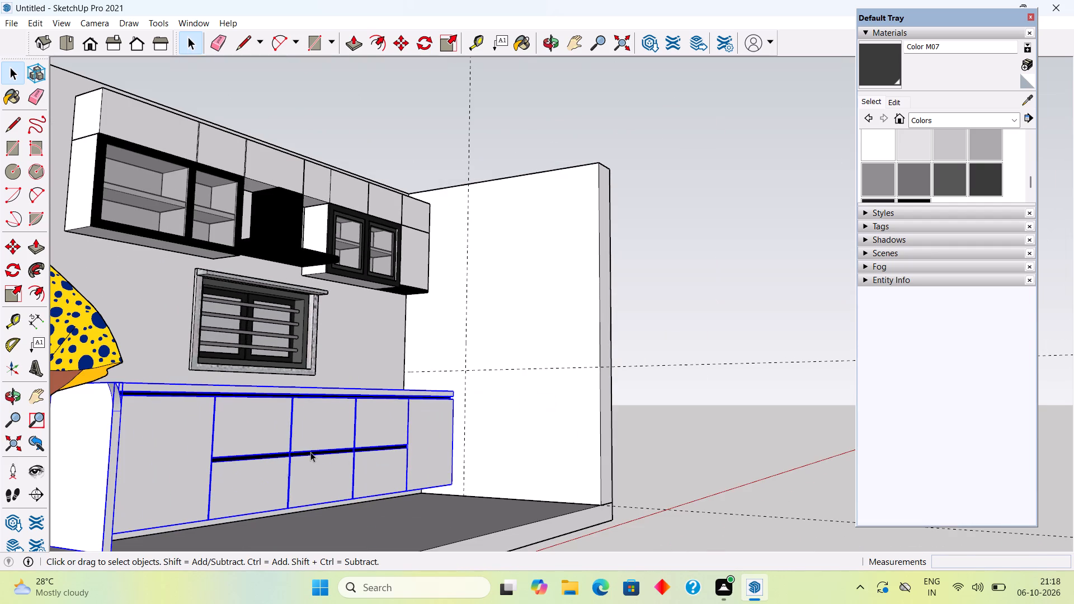
pyautogui.press('s')
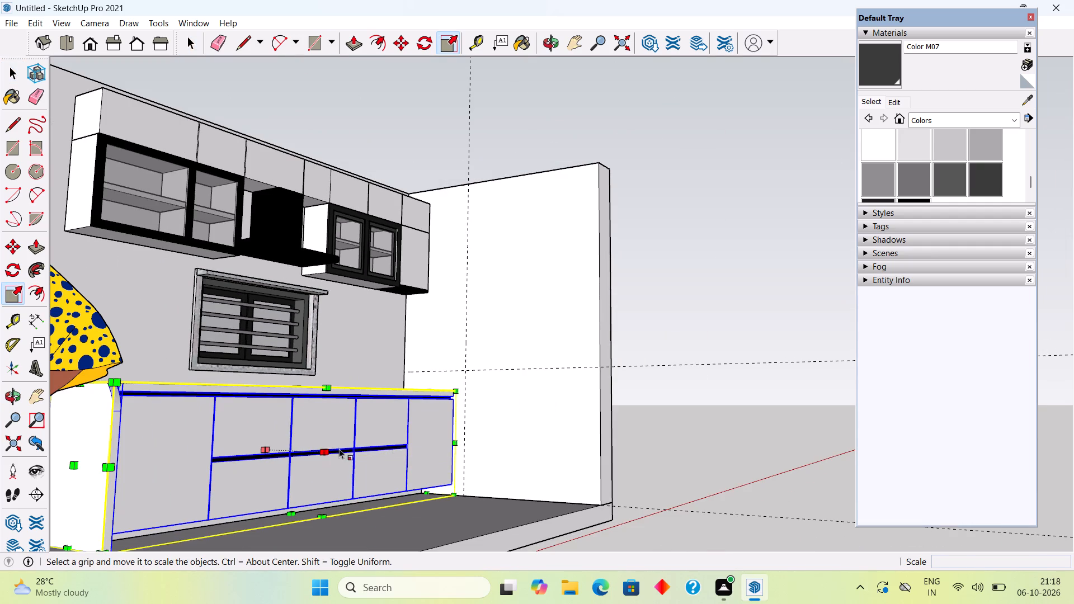
pyautogui.click(328, 449)
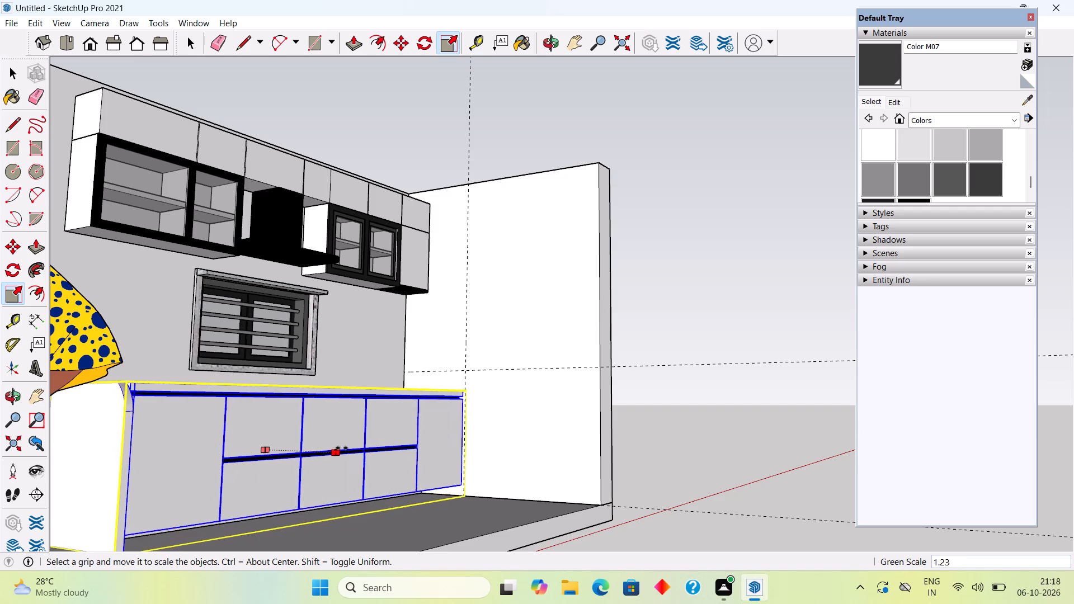
pyautogui.click(465, 305)
pyautogui.press('space')
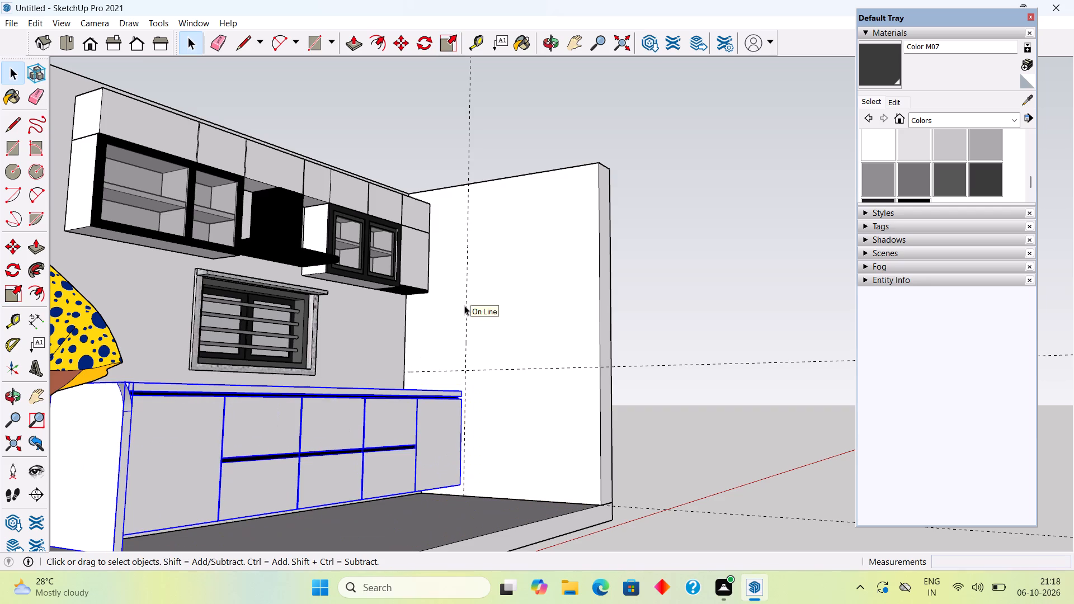
pyautogui.click(718, 281)
# Place a horizontal guide on the side wall 3' above the existing horizontal guide over the countertop.
pyautogui.moveTo(535, 391); pyautogui.dragTo(490, 564, button='middle')
pyautogui.scroll(-4, 490, 564)
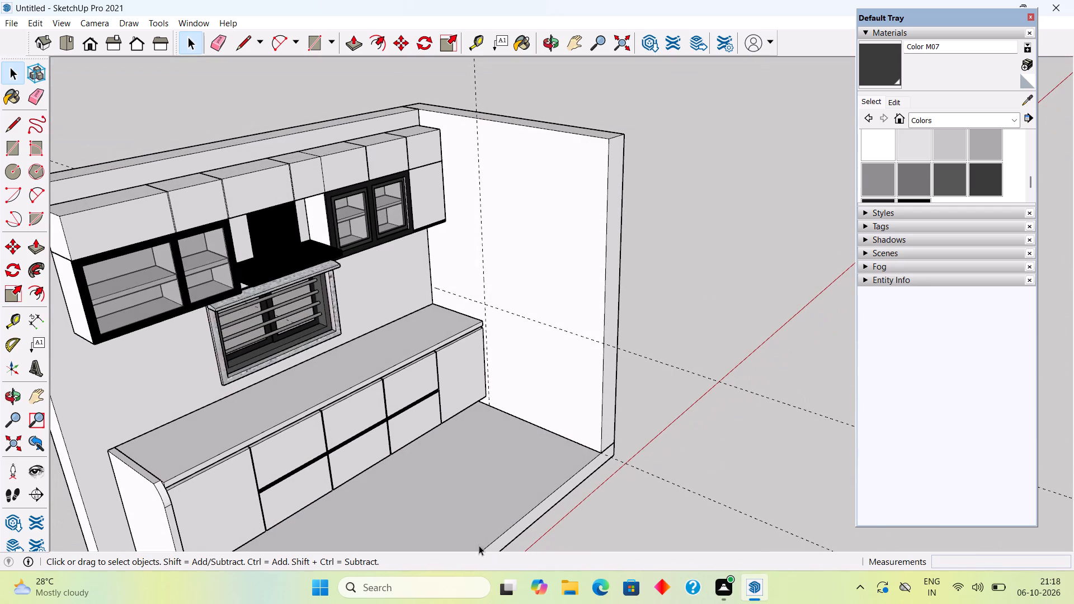
pyautogui.scroll(-8, 437, 380)
pyautogui.moveTo(451, 360); pyautogui.dragTo(592, 282, button='middle')
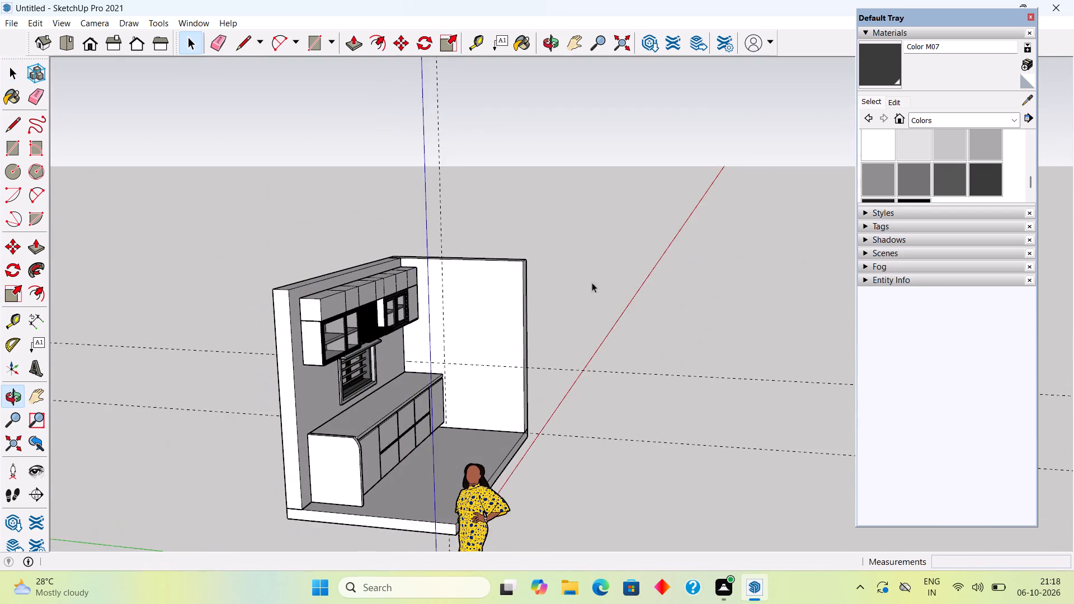
pyautogui.scroll(5, 472, 384)
pyautogui.moveTo(433, 347); pyautogui.dragTo(495, 291, button='middle')
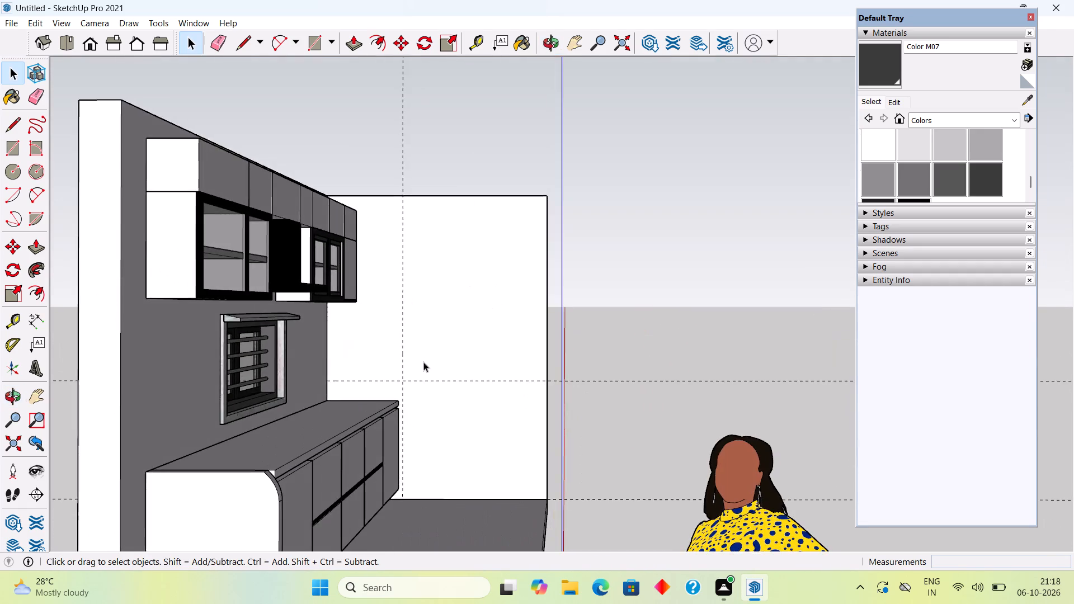
pyautogui.scroll(9, 423, 362)
pyautogui.press('t')
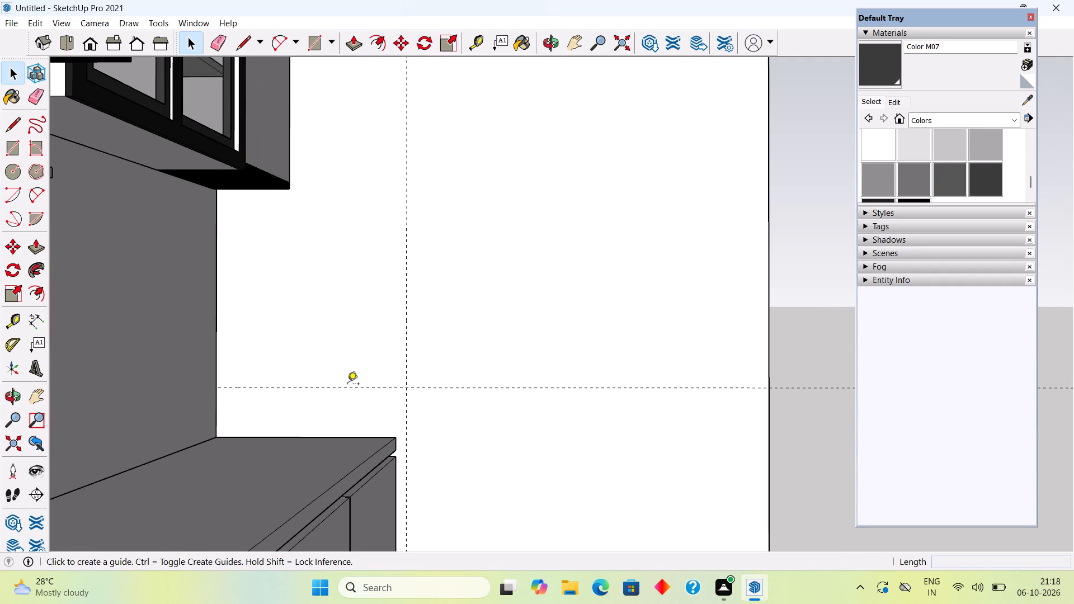
pyautogui.click(348, 387)
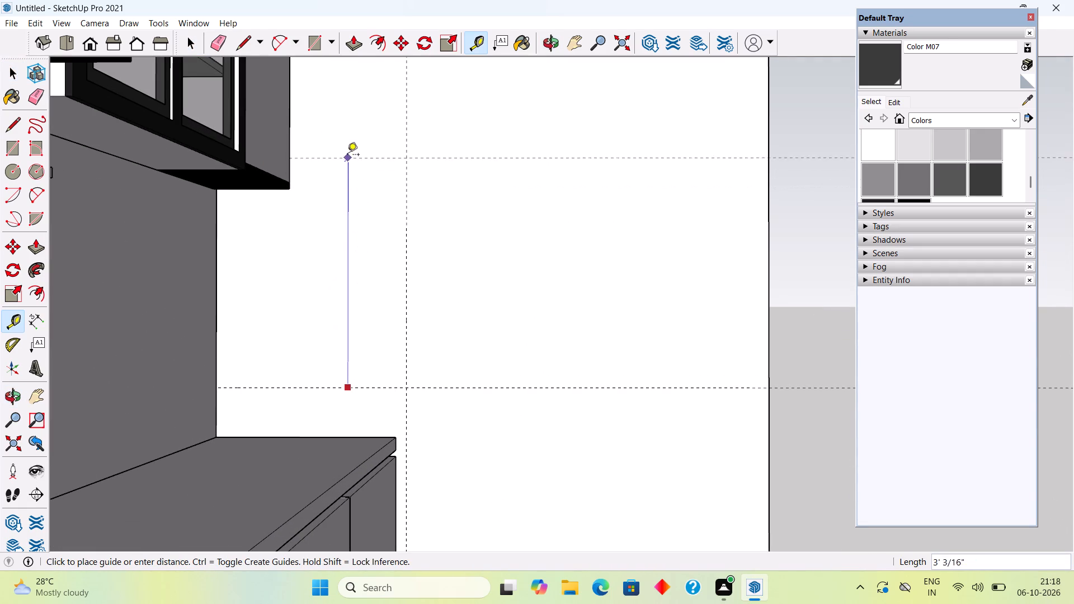
pyautogui.write("3'")
pyautogui.press('Return')
pyautogui.press('space')
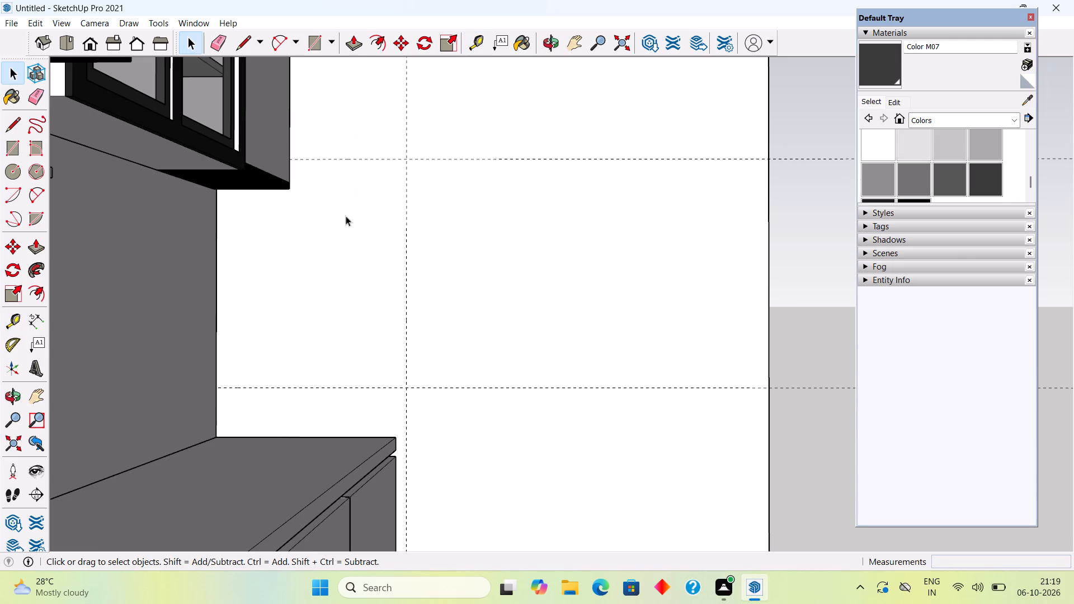
# Measure the distance from the side wall's vertical guide back to the window wall corner.
pyautogui.press('t')
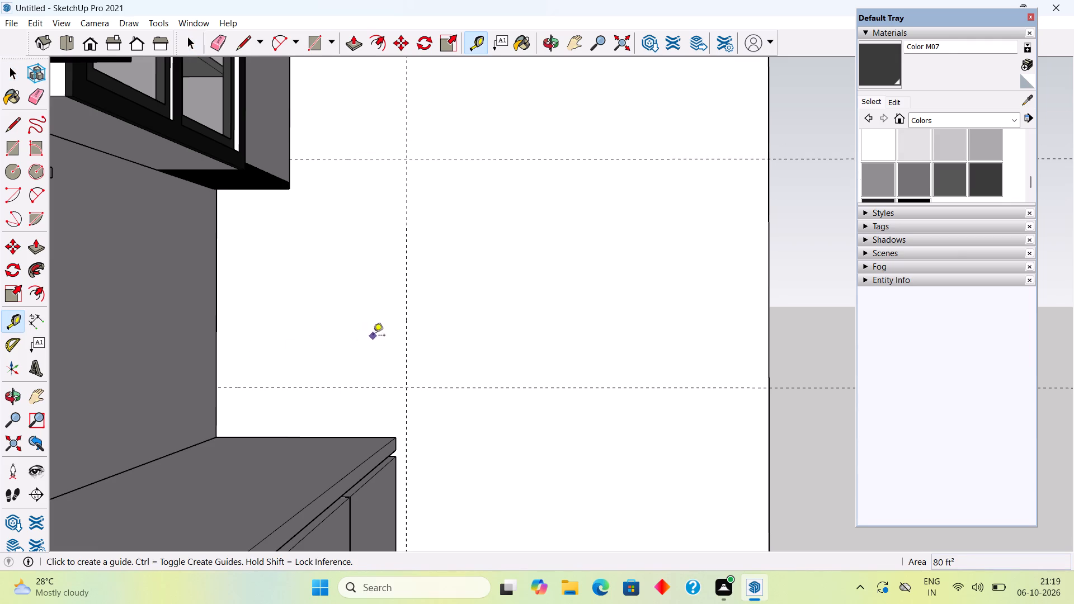
pyautogui.moveTo(408, 323); pyautogui.dragTo(399, 323)
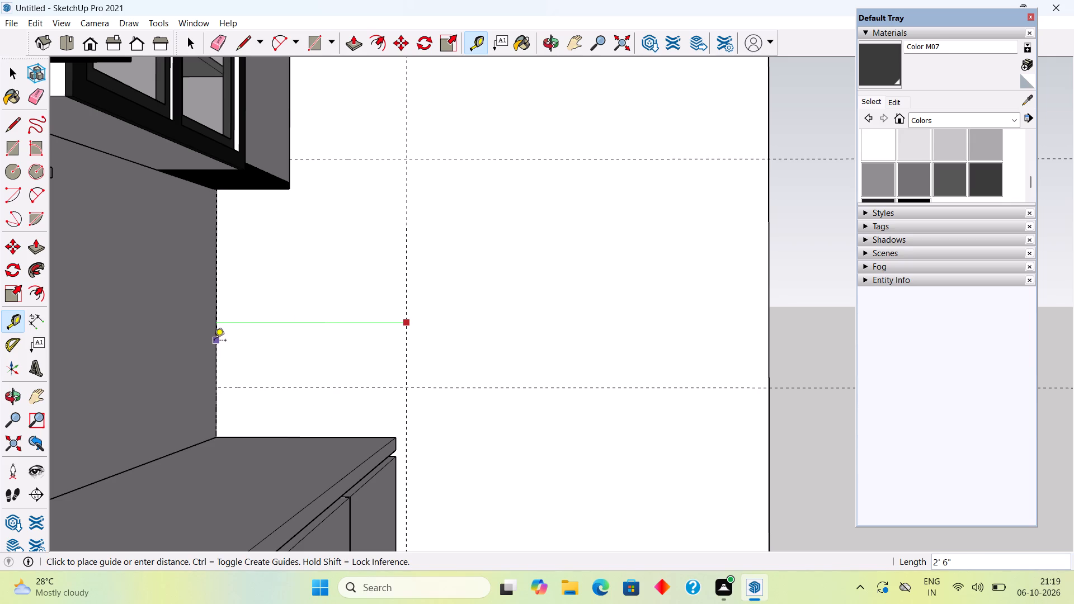
pyautogui.click(214, 341)
pyautogui.press('space')
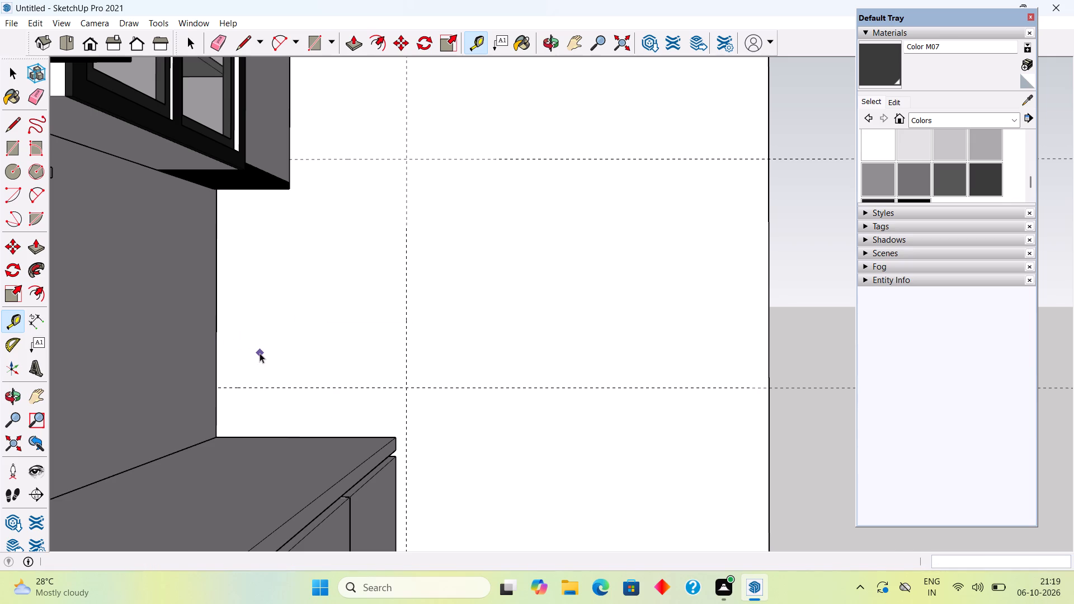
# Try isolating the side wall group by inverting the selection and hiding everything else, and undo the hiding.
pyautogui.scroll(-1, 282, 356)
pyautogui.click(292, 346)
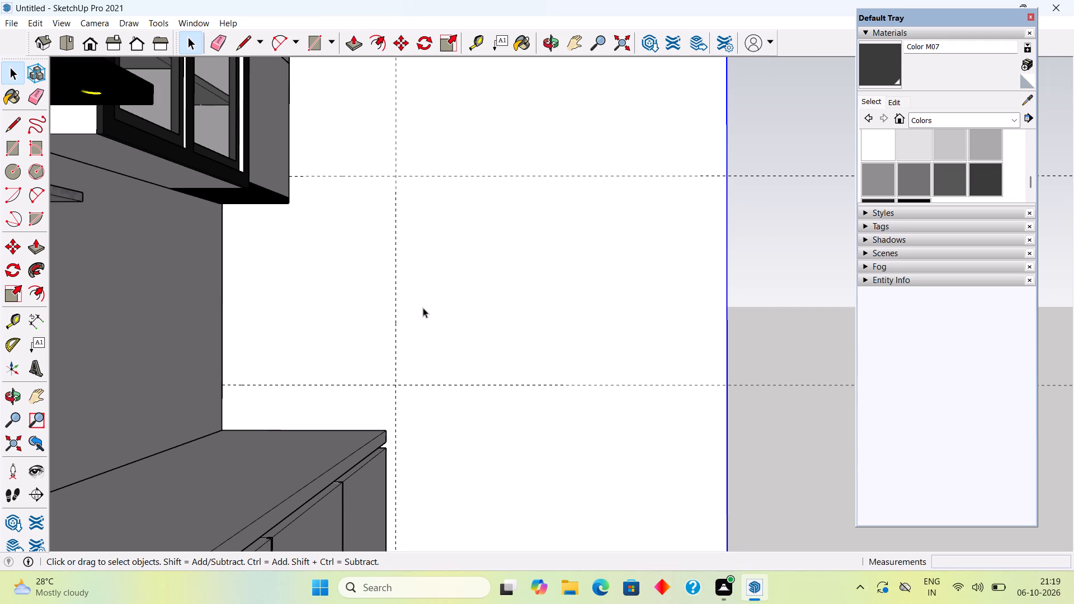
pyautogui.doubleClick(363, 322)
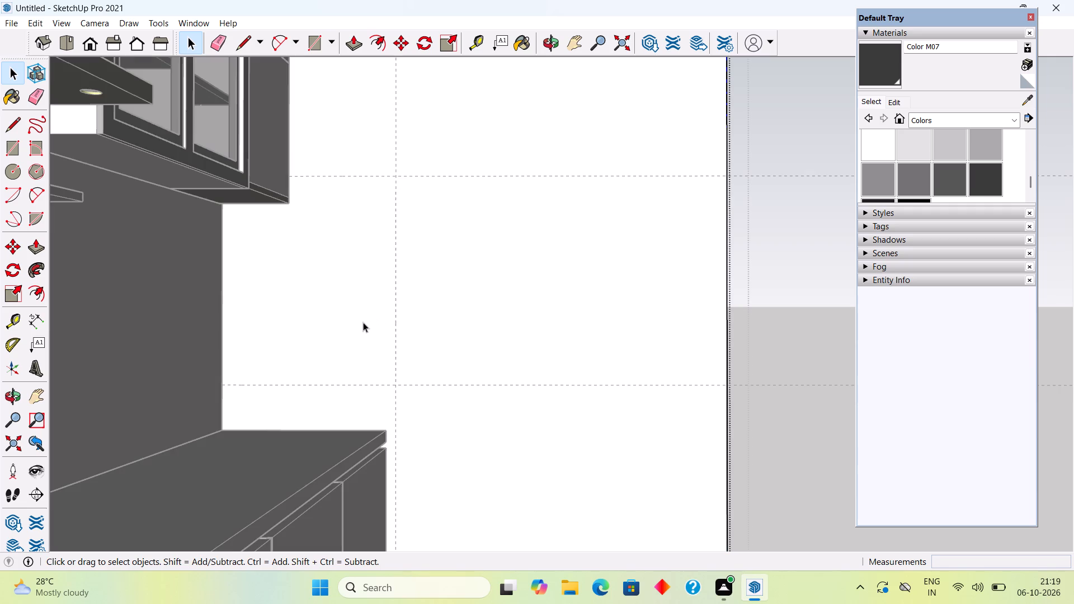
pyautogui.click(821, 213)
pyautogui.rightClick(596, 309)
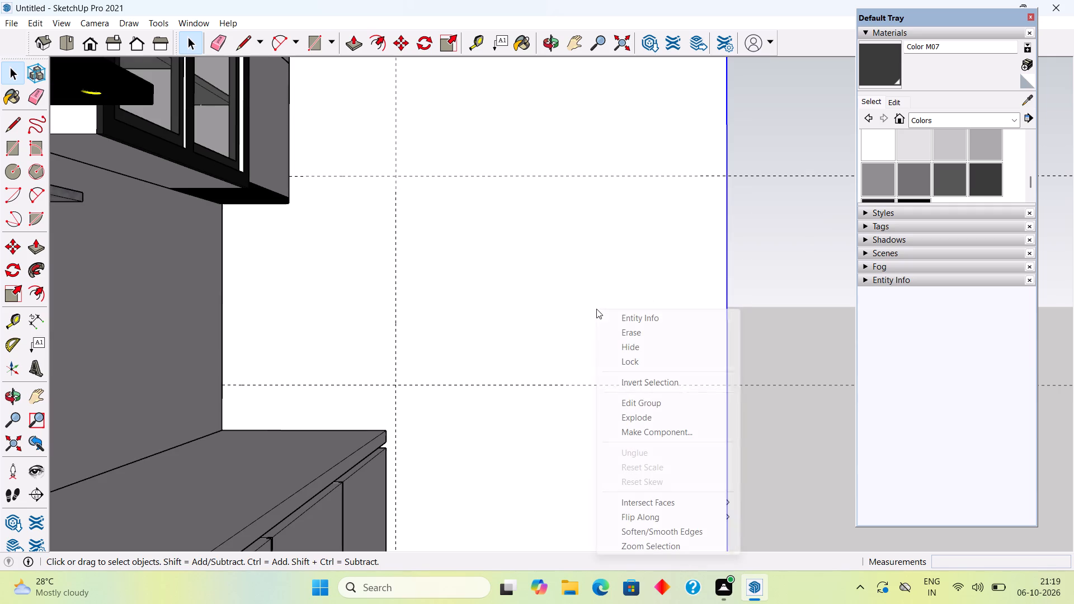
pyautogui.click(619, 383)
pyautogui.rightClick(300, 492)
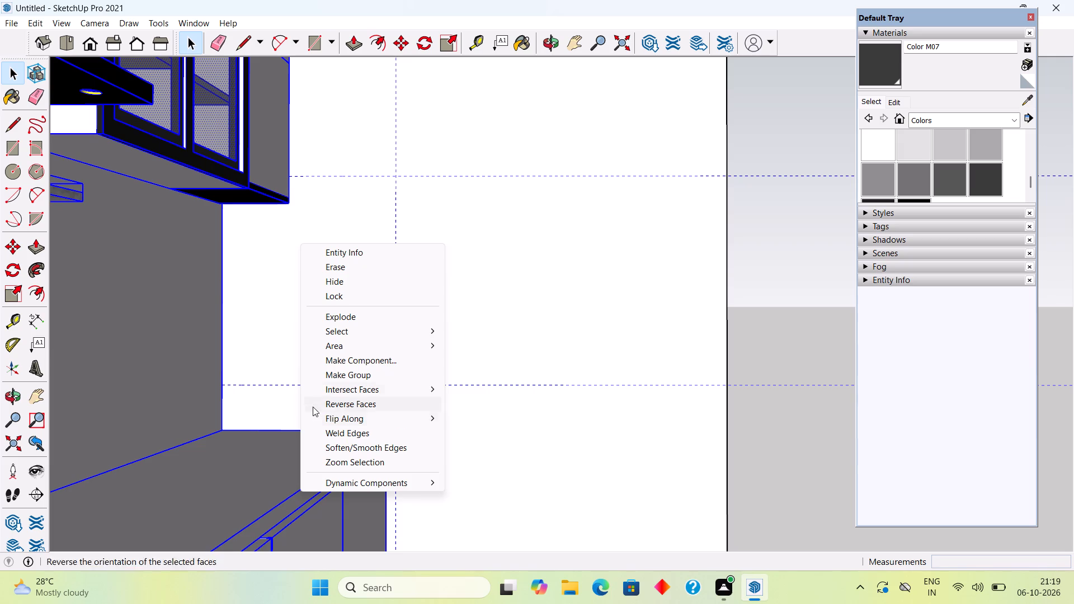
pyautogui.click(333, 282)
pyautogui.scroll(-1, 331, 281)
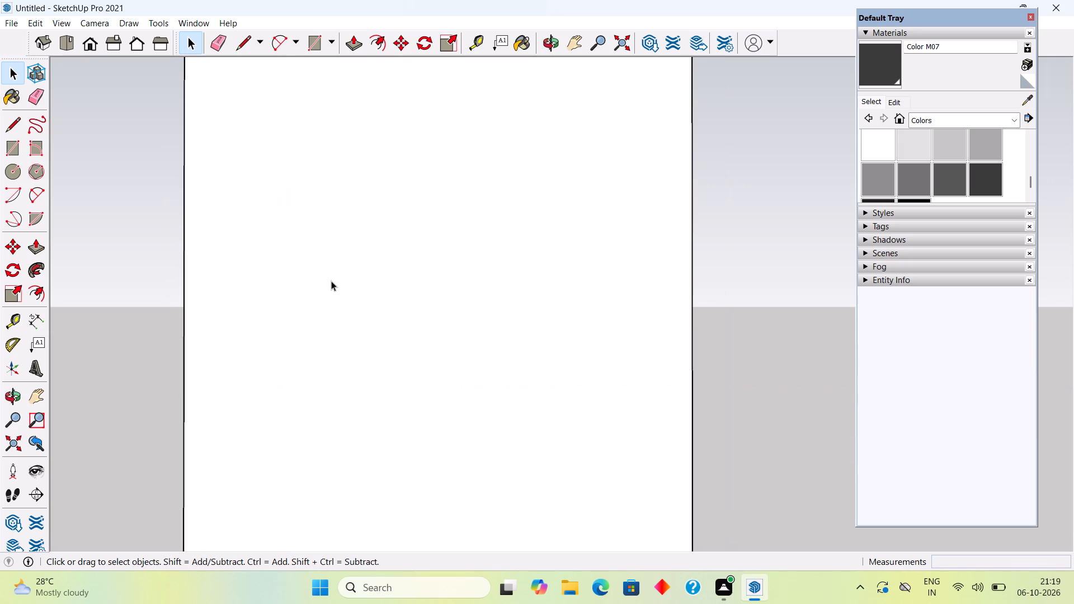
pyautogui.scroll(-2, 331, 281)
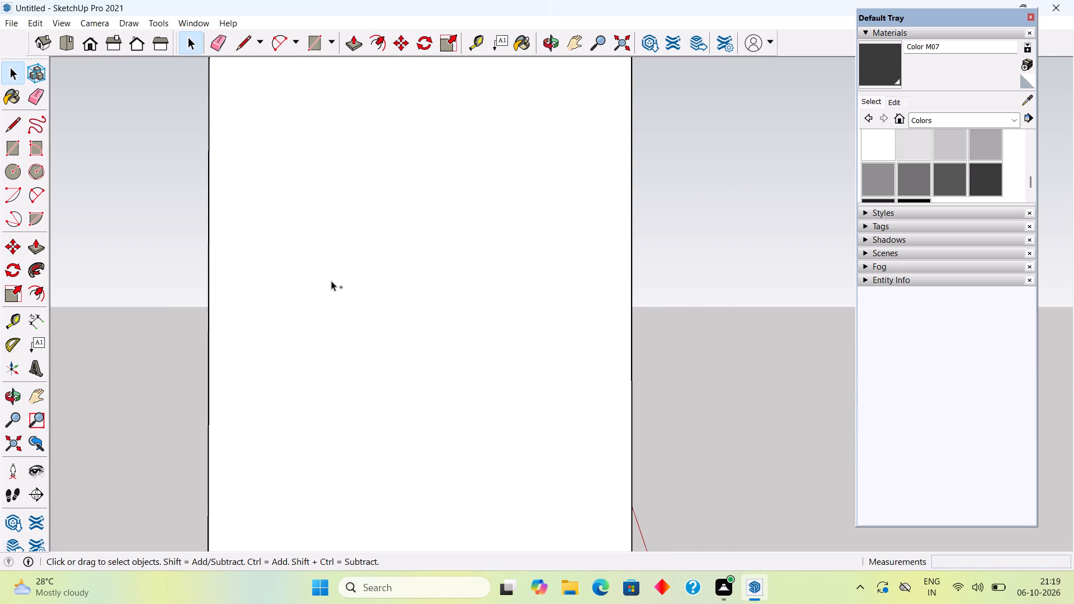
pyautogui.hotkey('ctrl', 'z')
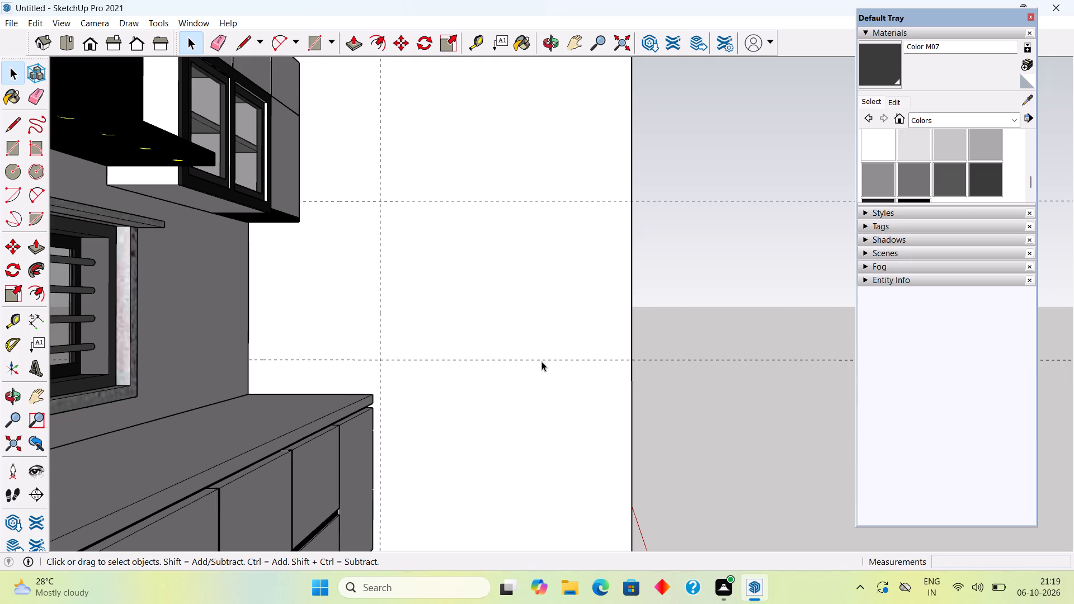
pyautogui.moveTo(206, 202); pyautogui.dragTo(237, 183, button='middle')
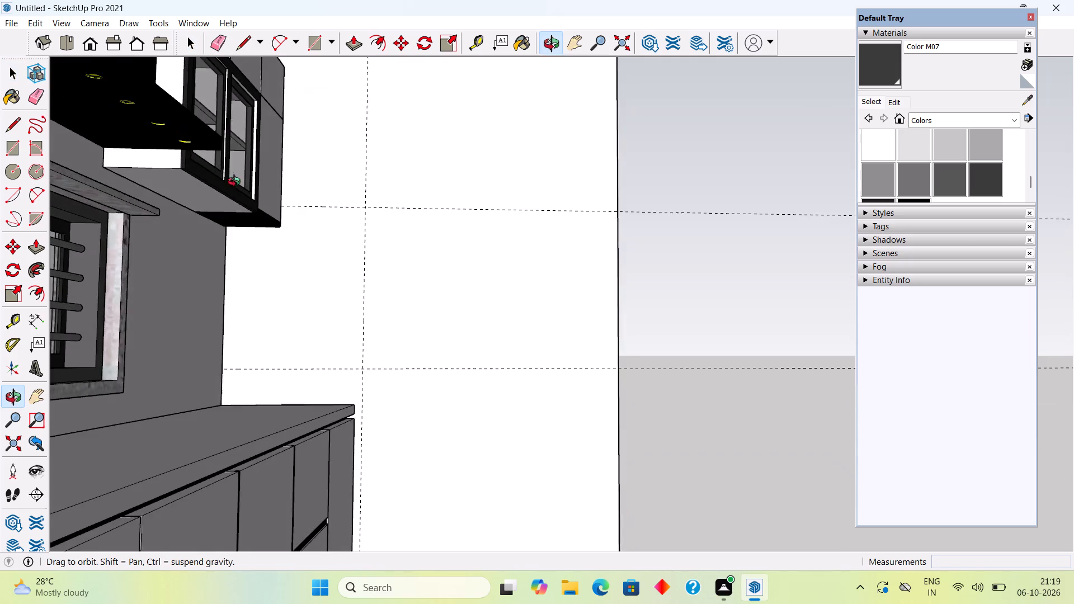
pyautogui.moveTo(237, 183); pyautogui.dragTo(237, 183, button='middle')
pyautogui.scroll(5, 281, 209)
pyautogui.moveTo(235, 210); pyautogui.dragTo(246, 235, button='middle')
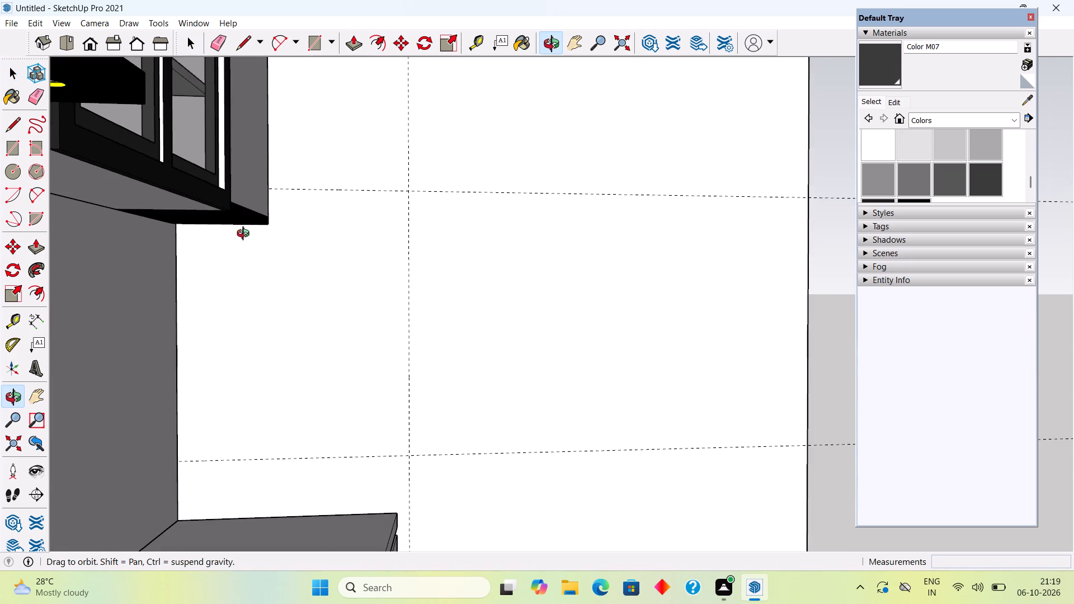
# Inside the side wall group, draw a rectangle 3' high by about 2.5' wide between the two horizontal guides, from the vertical guide to the window wall corner.
pyautogui.moveTo(246, 235); pyautogui.dragTo(268, 237, button='middle')
pyautogui.press('r')
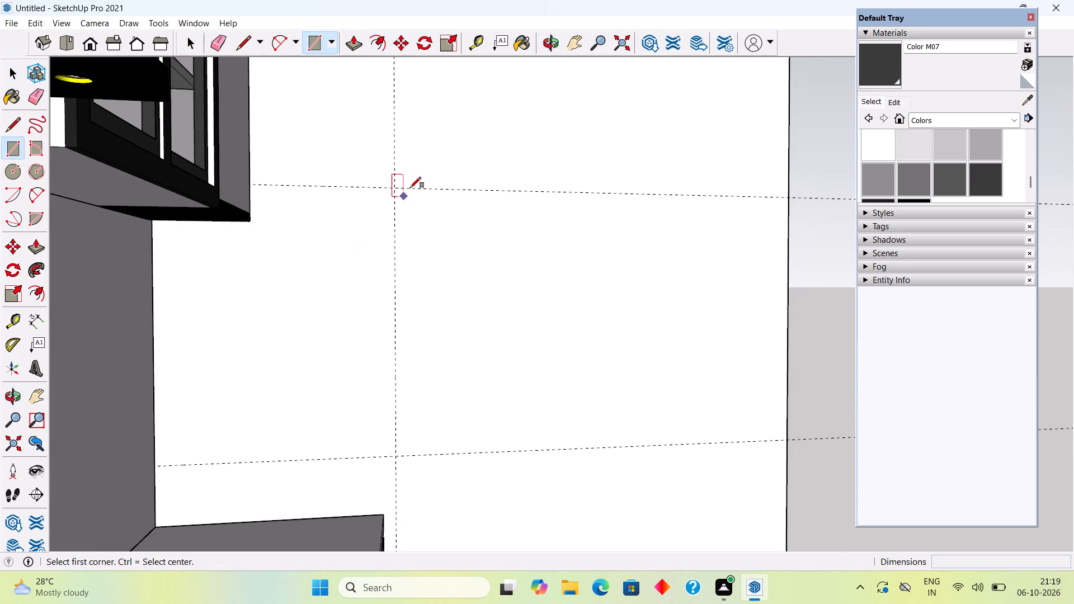
pyautogui.press('space')
pyautogui.tripleClick(413, 209)
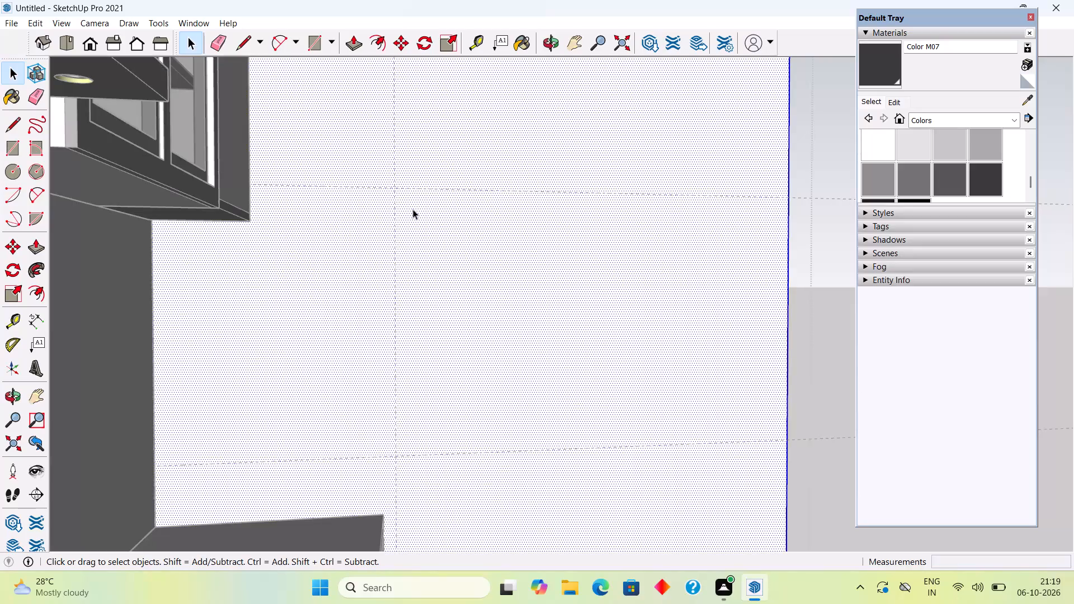
pyautogui.press('r')
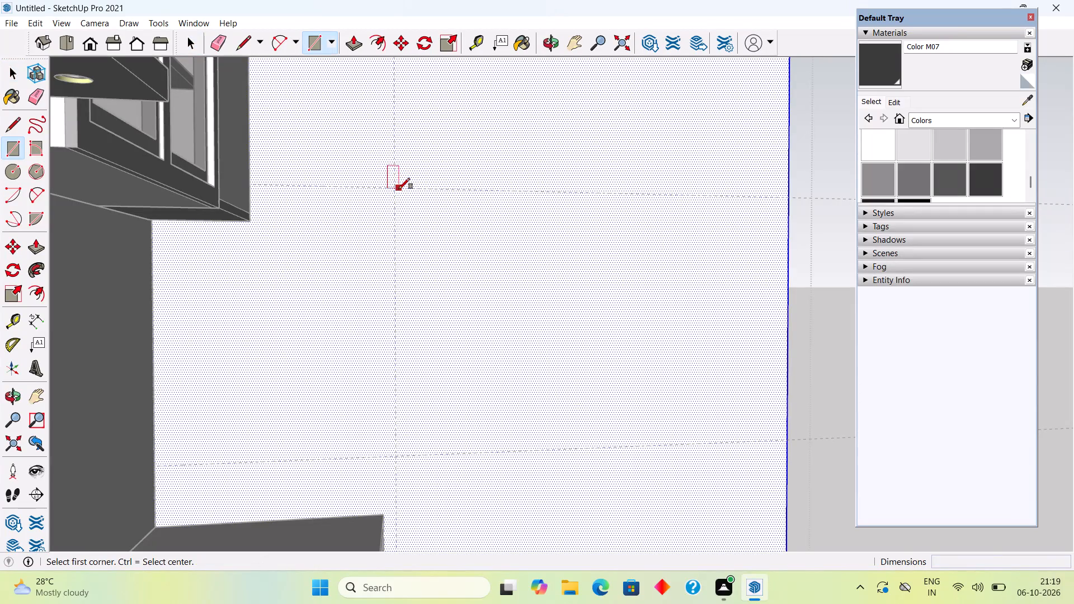
pyautogui.click(397, 188)
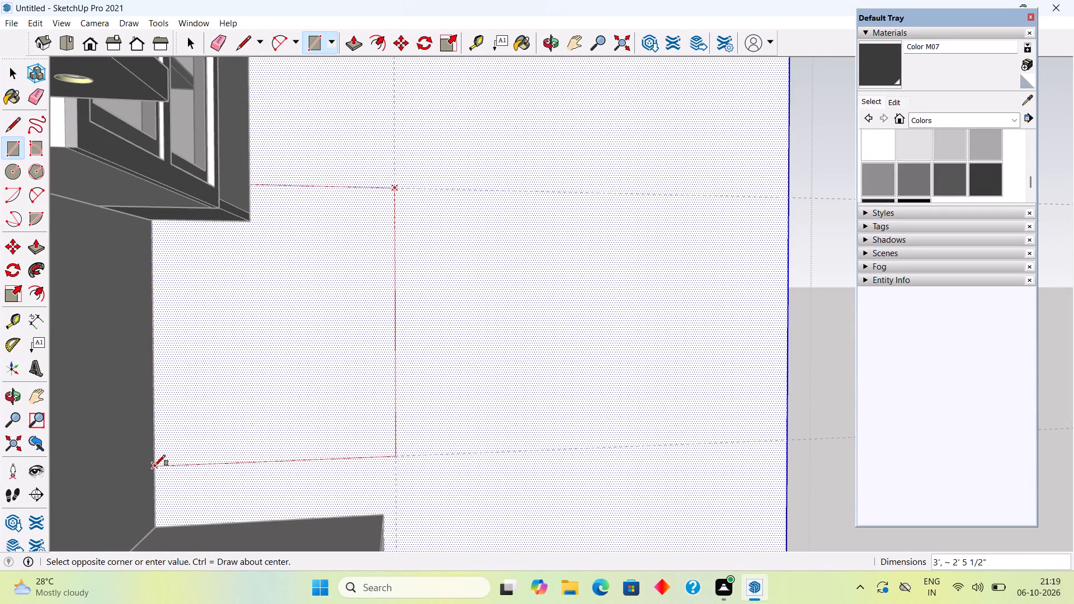
pyautogui.click(154, 466)
# Push the rectangle 9" through the side wall to cut a window opening.
pyautogui.press('space')
pyautogui.click(256, 420)
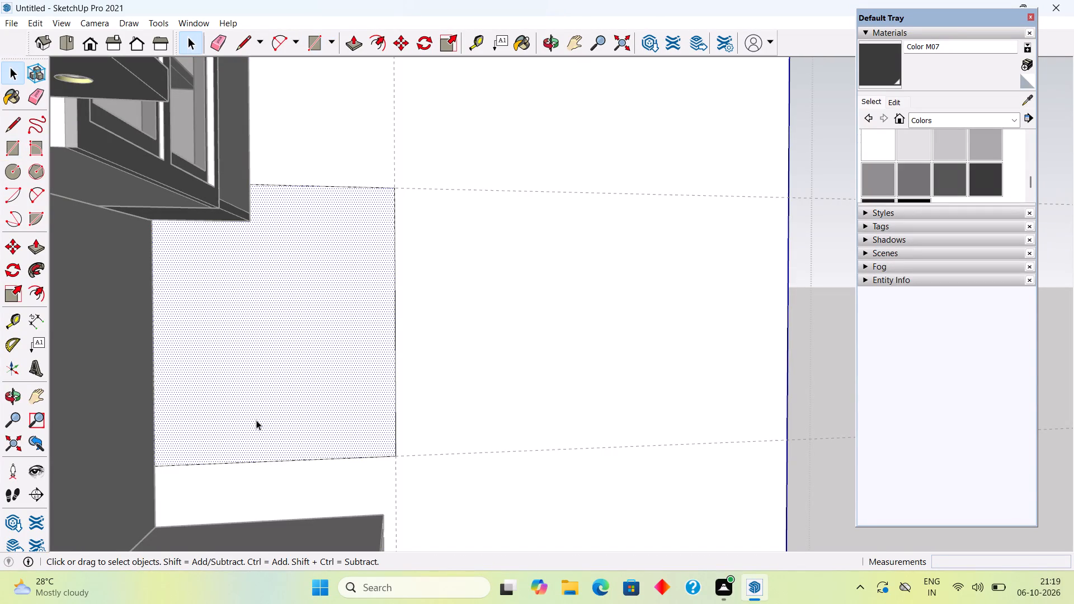
pyautogui.press('p')
pyautogui.click(256, 420)
pyautogui.click(270, 345)
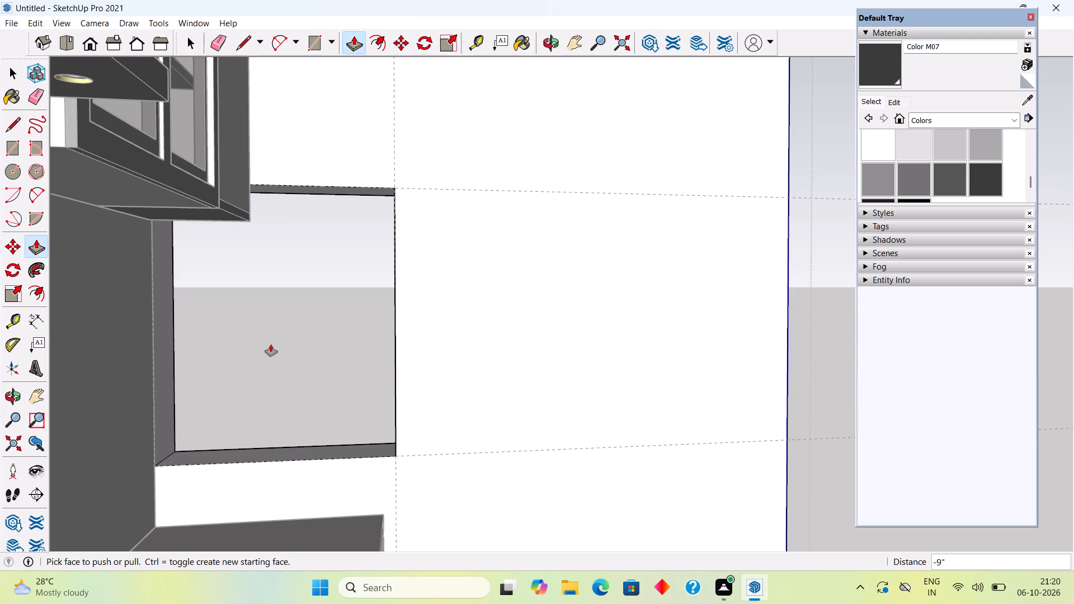
pyautogui.press('space')
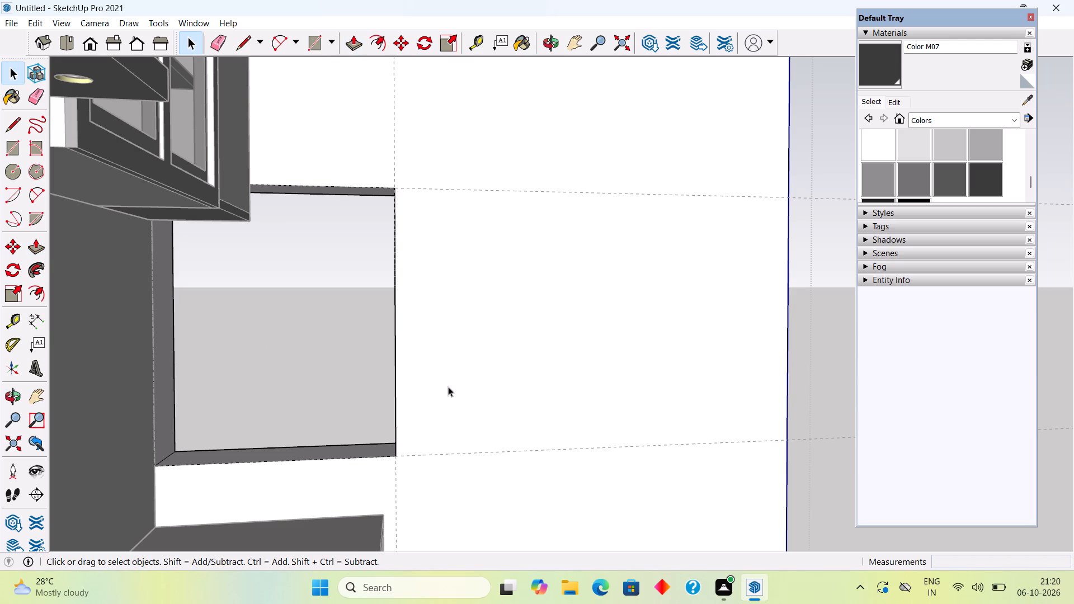
# Exit the side wall group and isolate it by inverting the selection and hiding everything else.
pyautogui.rightClick(448, 386)
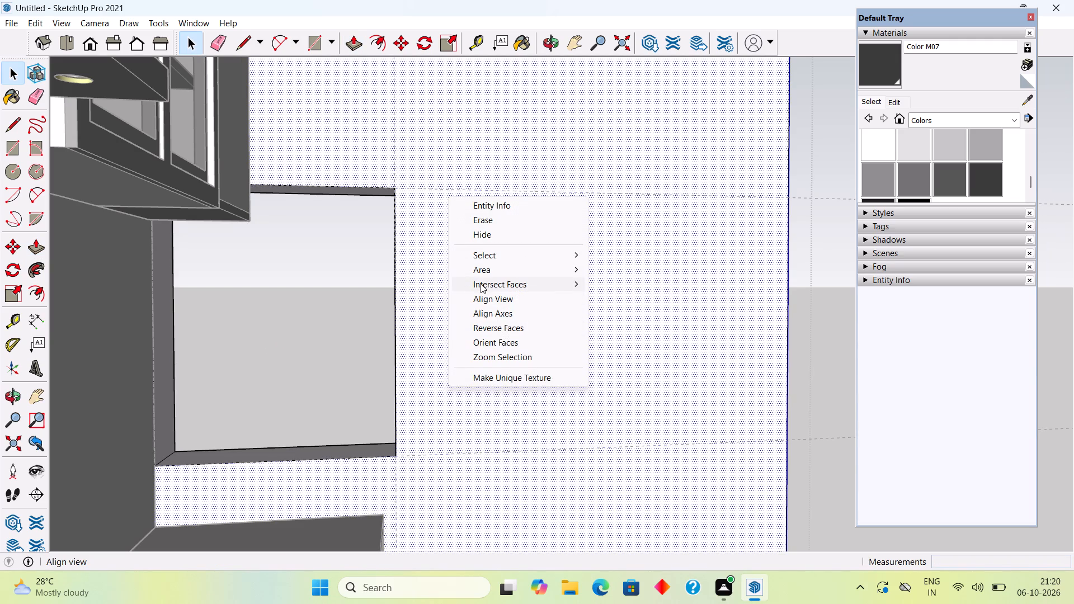
pyautogui.click(843, 164)
pyautogui.click(843, 164)
pyautogui.click(704, 242)
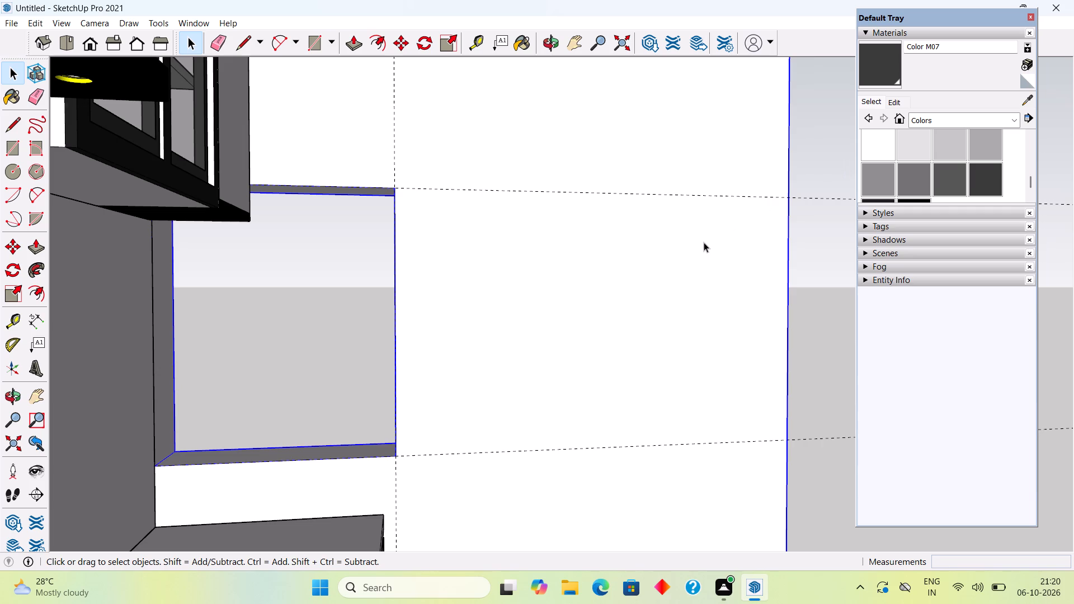
pyautogui.rightClick(710, 226)
pyautogui.click(727, 298)
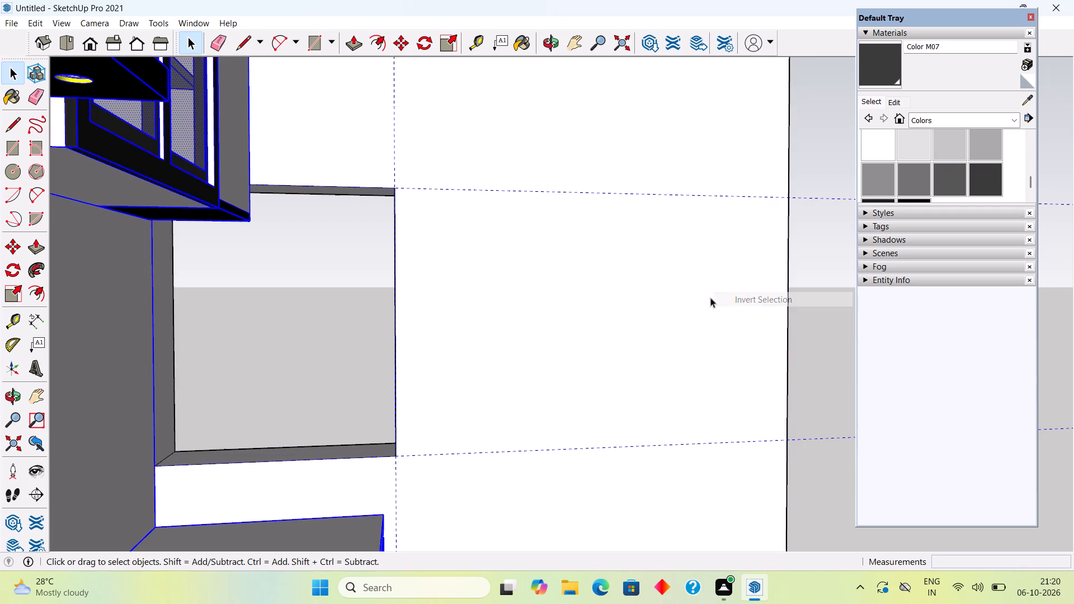
pyautogui.rightClick(107, 147)
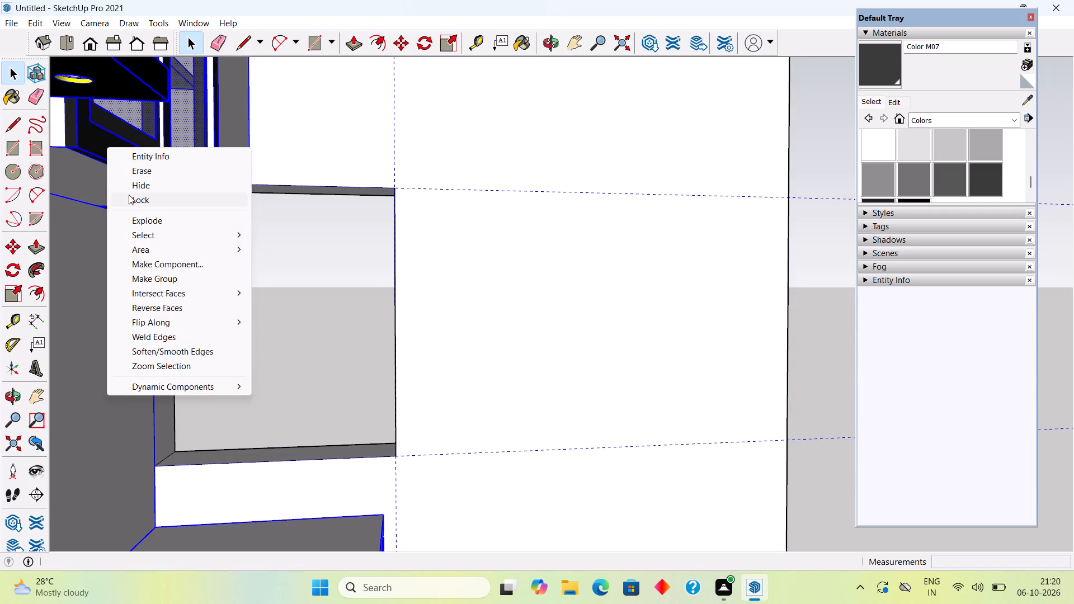
pyautogui.click(140, 188)
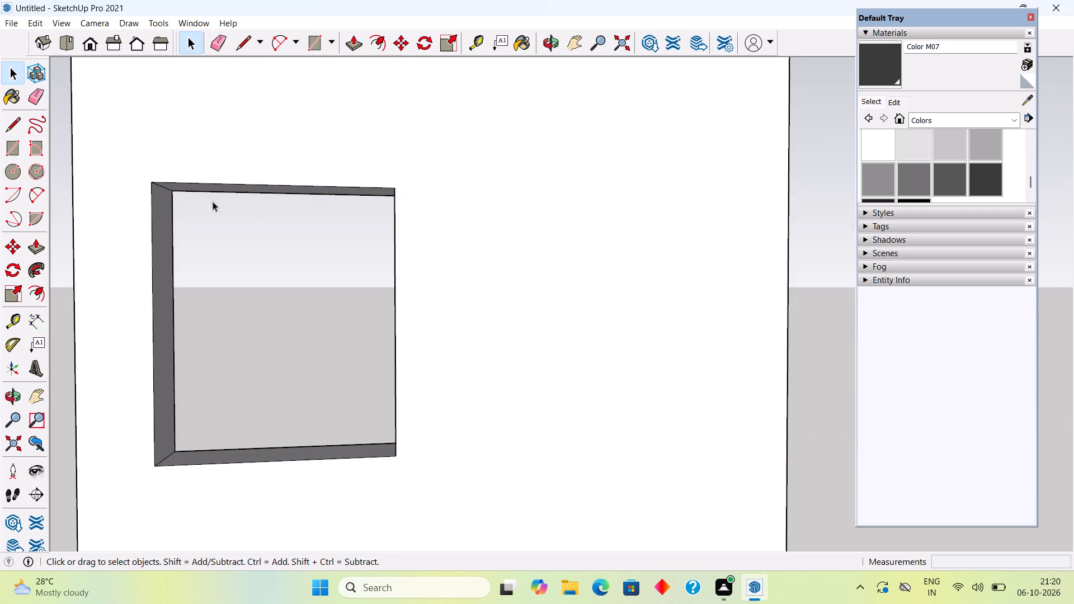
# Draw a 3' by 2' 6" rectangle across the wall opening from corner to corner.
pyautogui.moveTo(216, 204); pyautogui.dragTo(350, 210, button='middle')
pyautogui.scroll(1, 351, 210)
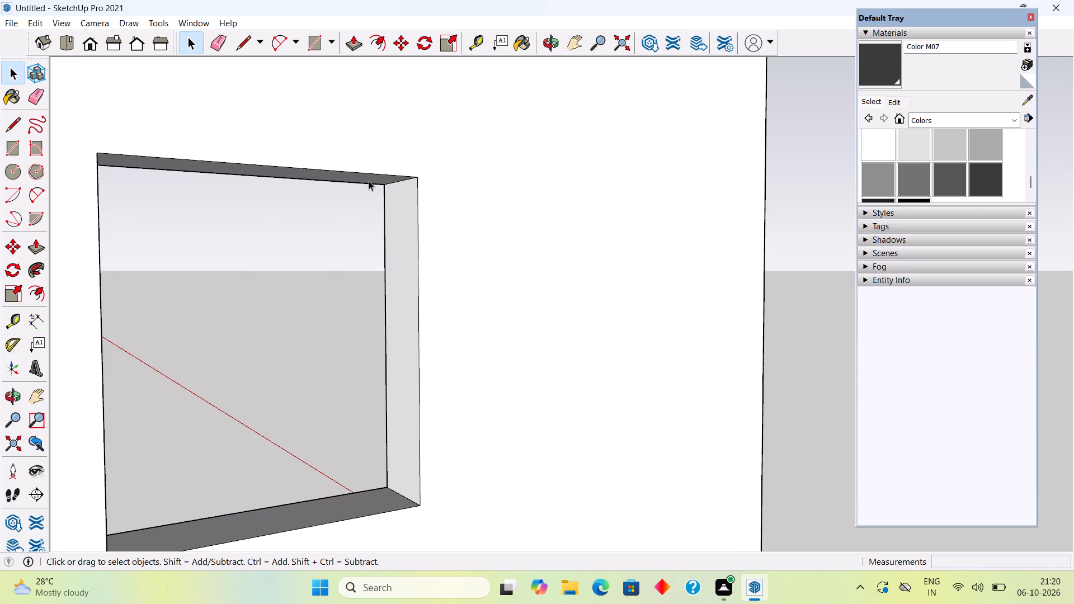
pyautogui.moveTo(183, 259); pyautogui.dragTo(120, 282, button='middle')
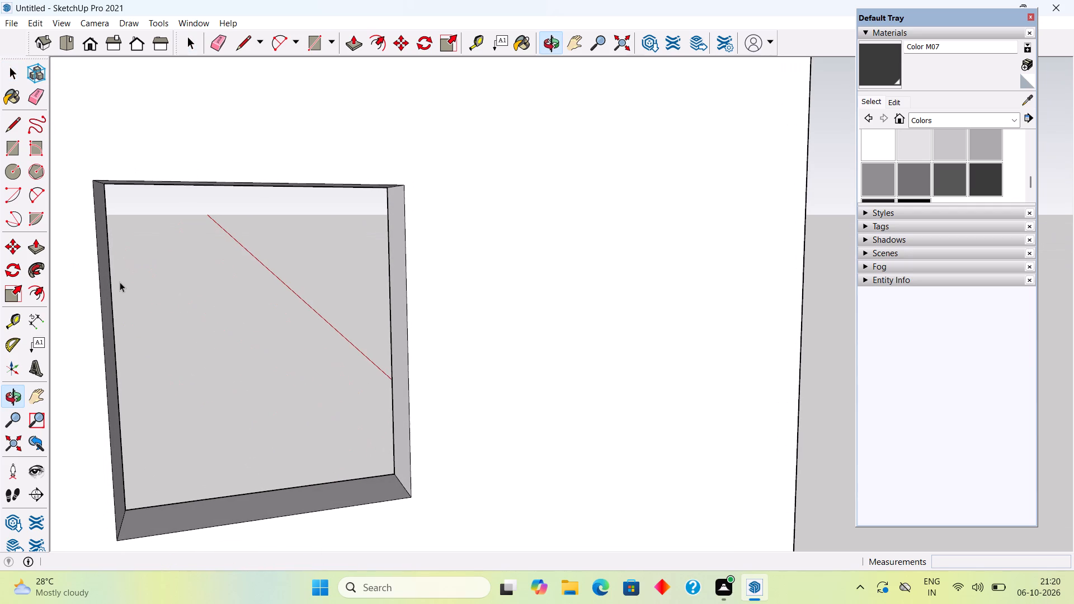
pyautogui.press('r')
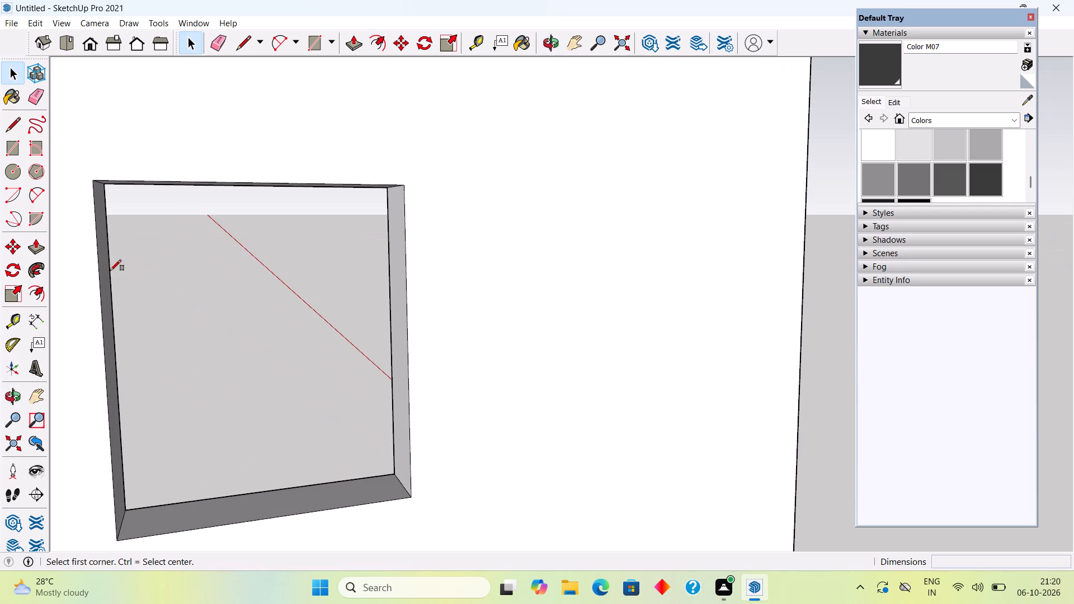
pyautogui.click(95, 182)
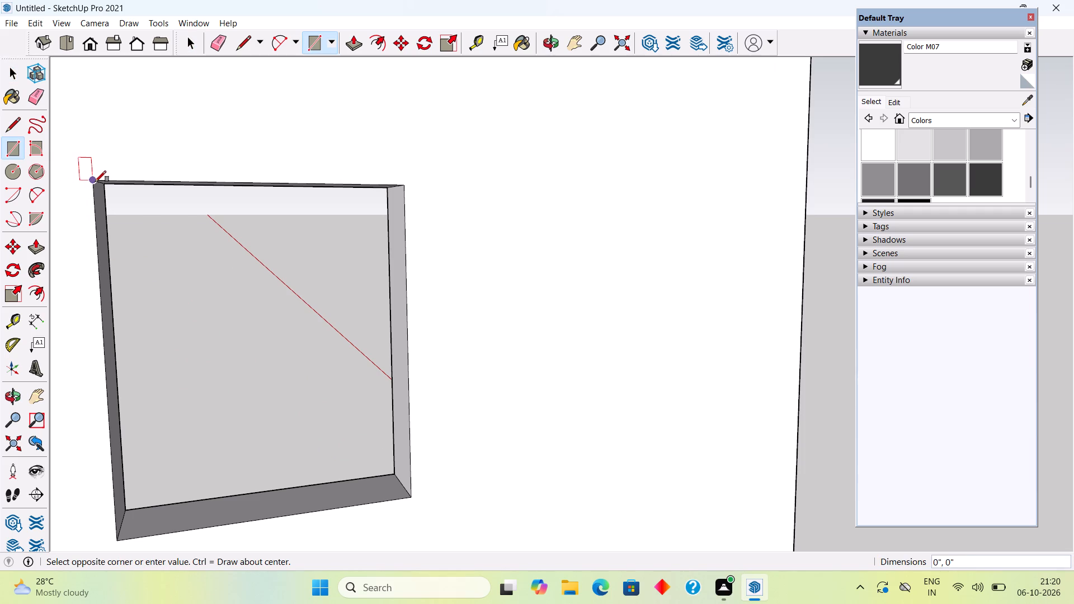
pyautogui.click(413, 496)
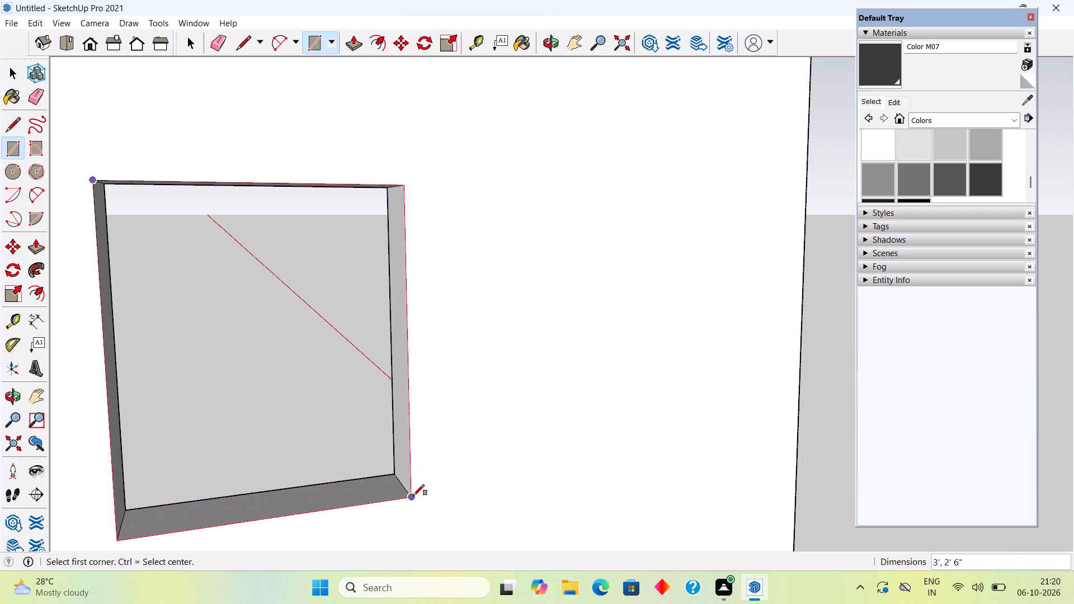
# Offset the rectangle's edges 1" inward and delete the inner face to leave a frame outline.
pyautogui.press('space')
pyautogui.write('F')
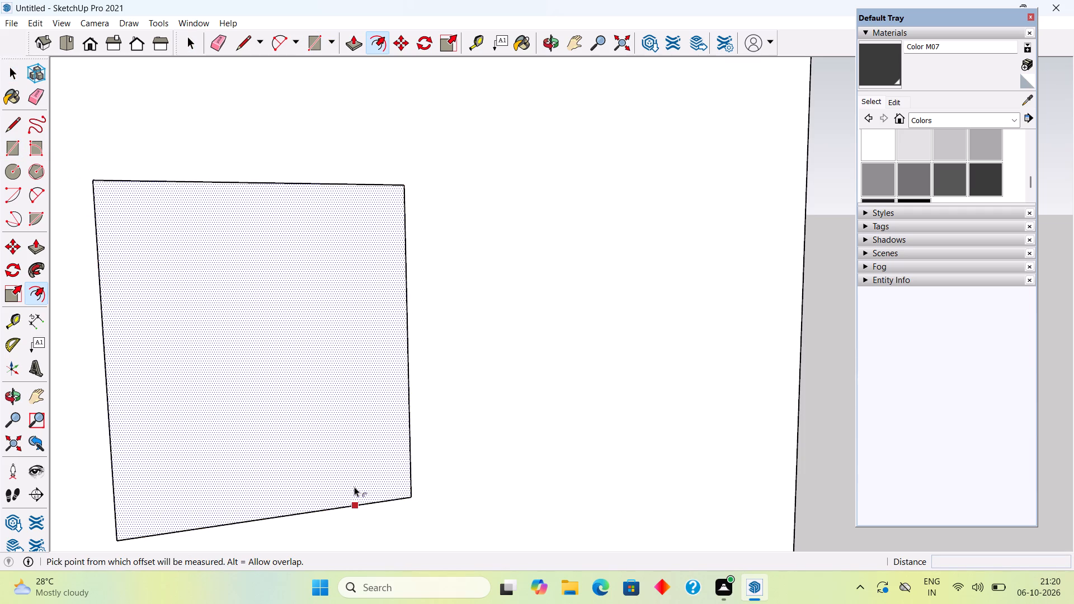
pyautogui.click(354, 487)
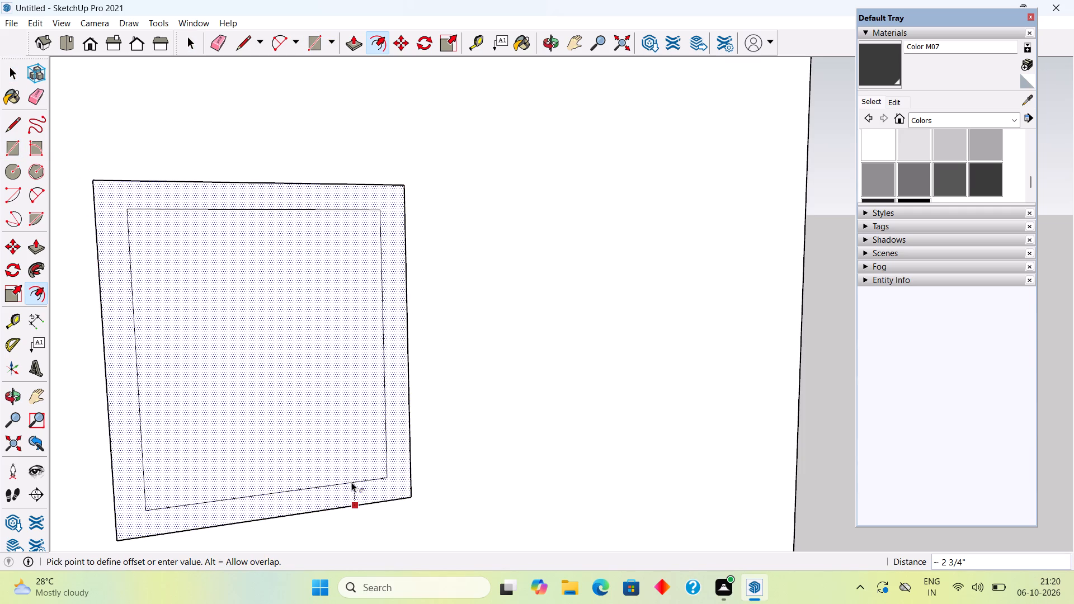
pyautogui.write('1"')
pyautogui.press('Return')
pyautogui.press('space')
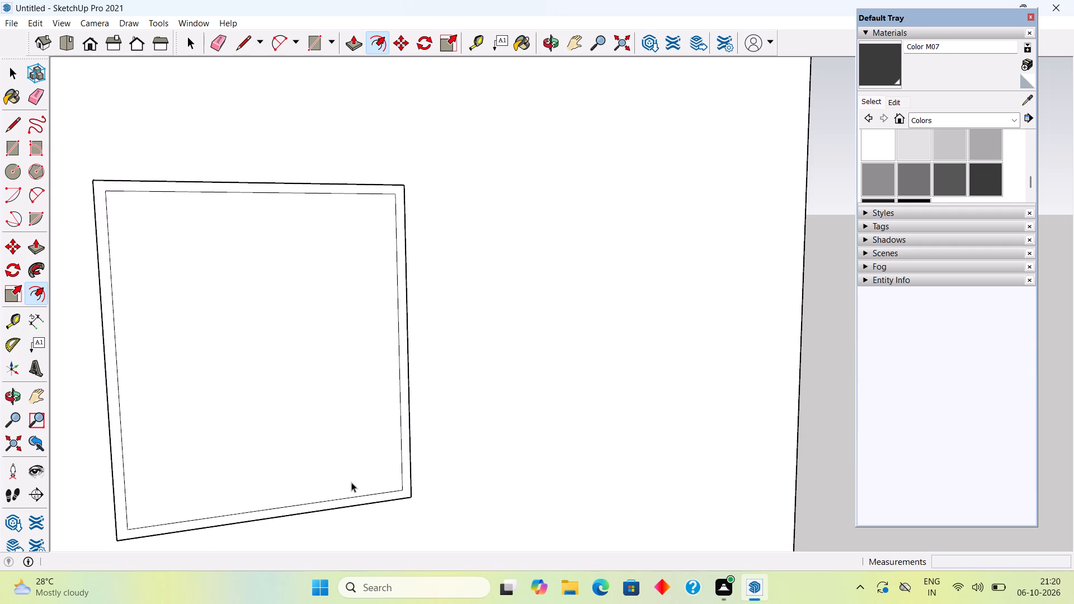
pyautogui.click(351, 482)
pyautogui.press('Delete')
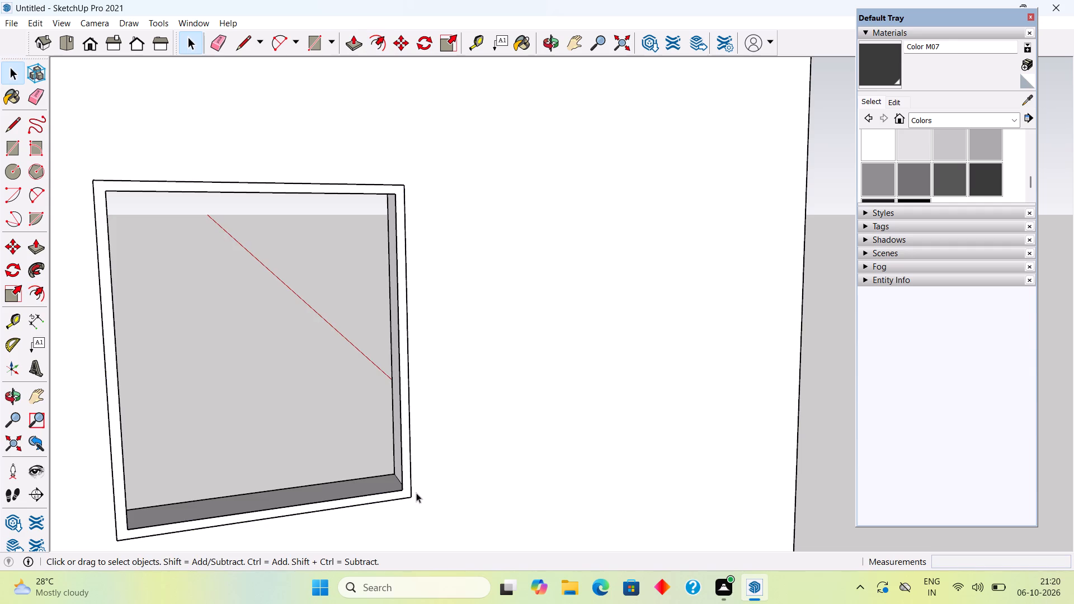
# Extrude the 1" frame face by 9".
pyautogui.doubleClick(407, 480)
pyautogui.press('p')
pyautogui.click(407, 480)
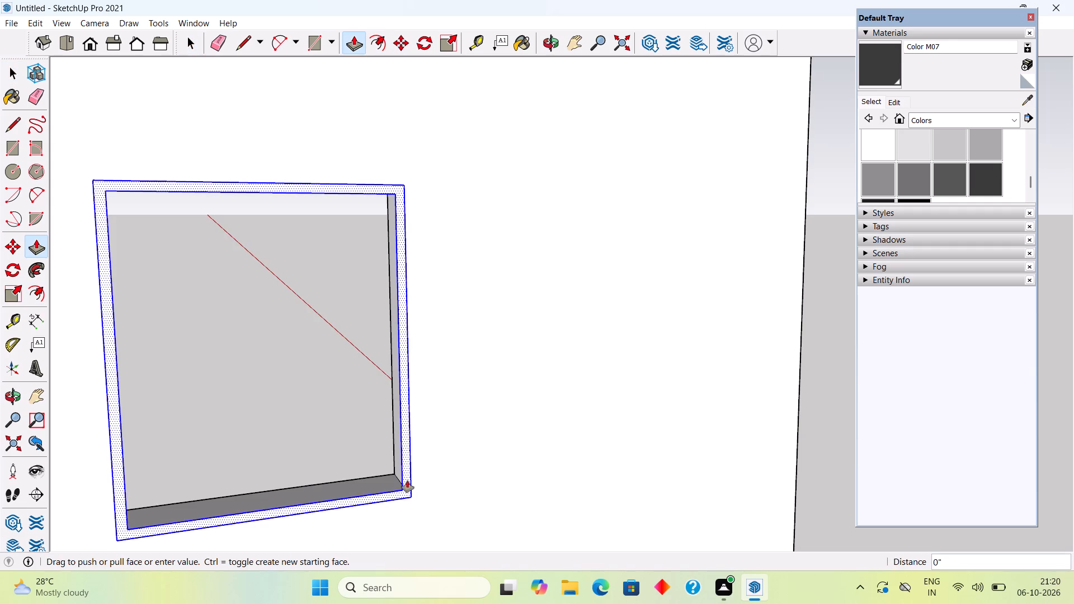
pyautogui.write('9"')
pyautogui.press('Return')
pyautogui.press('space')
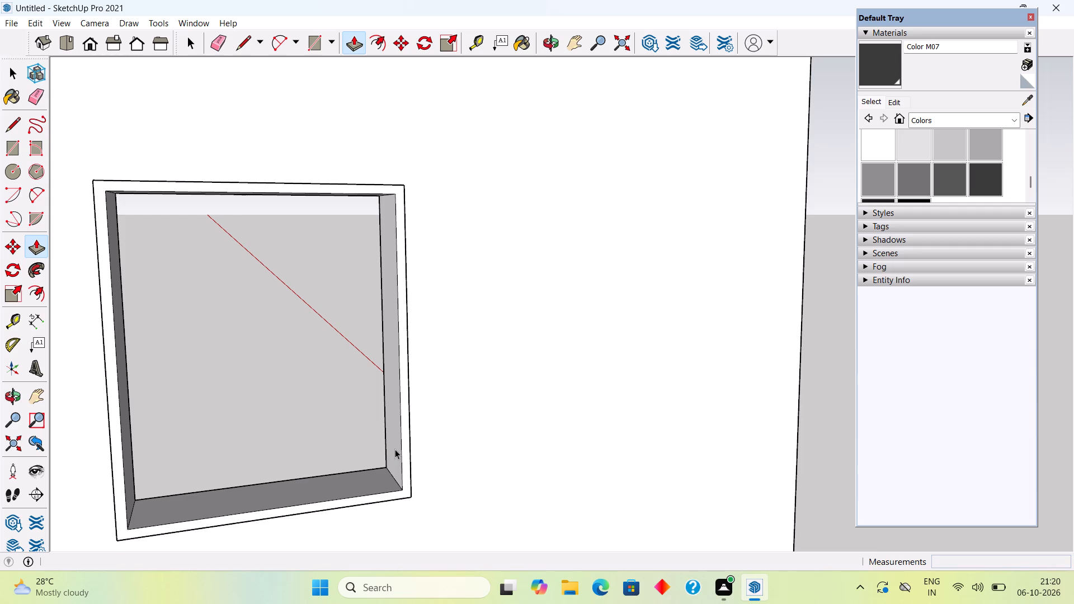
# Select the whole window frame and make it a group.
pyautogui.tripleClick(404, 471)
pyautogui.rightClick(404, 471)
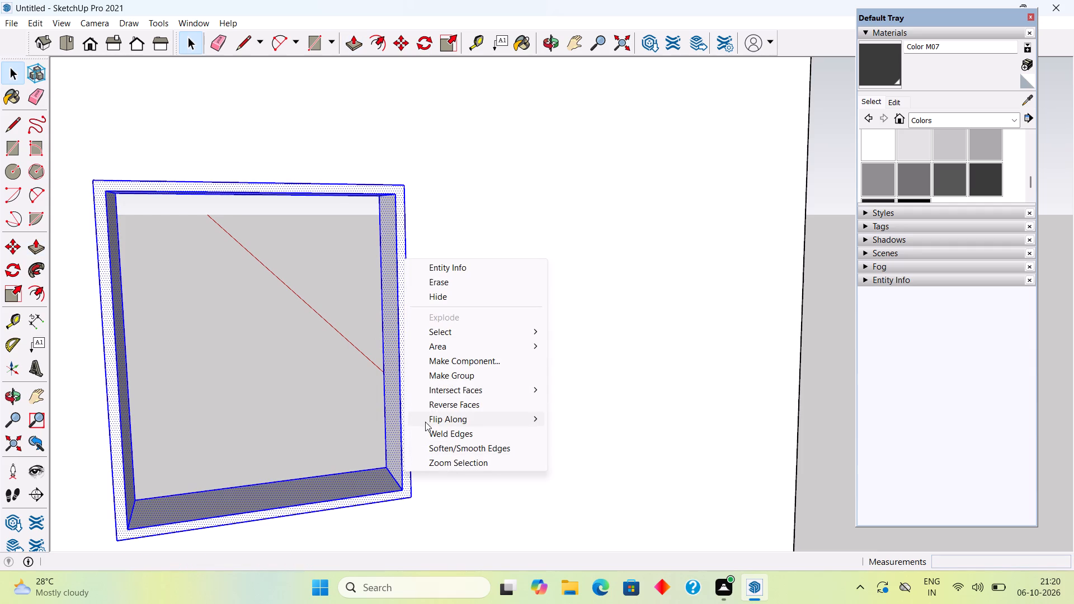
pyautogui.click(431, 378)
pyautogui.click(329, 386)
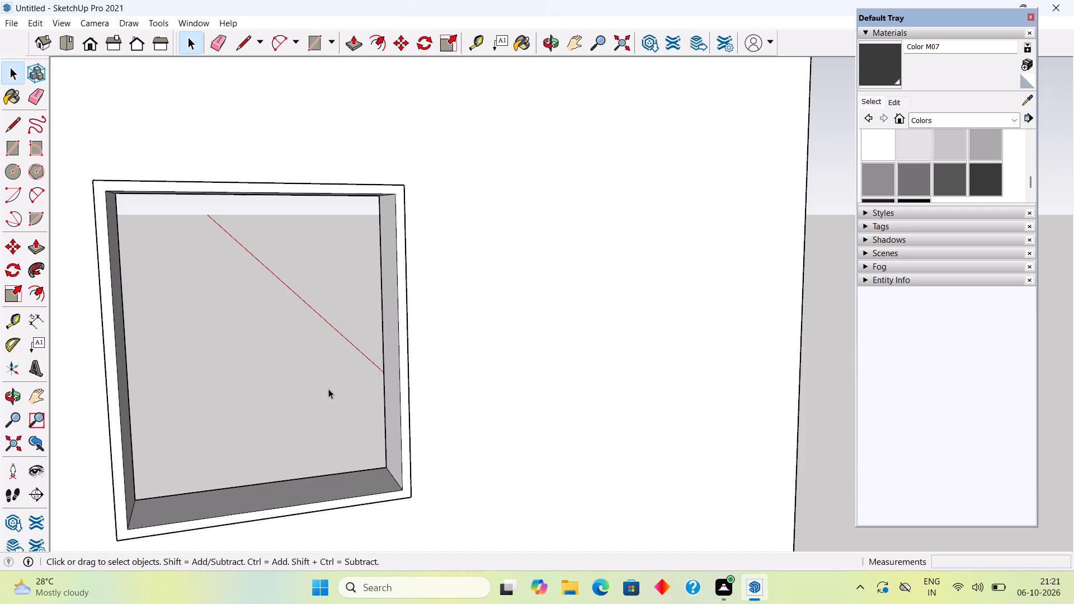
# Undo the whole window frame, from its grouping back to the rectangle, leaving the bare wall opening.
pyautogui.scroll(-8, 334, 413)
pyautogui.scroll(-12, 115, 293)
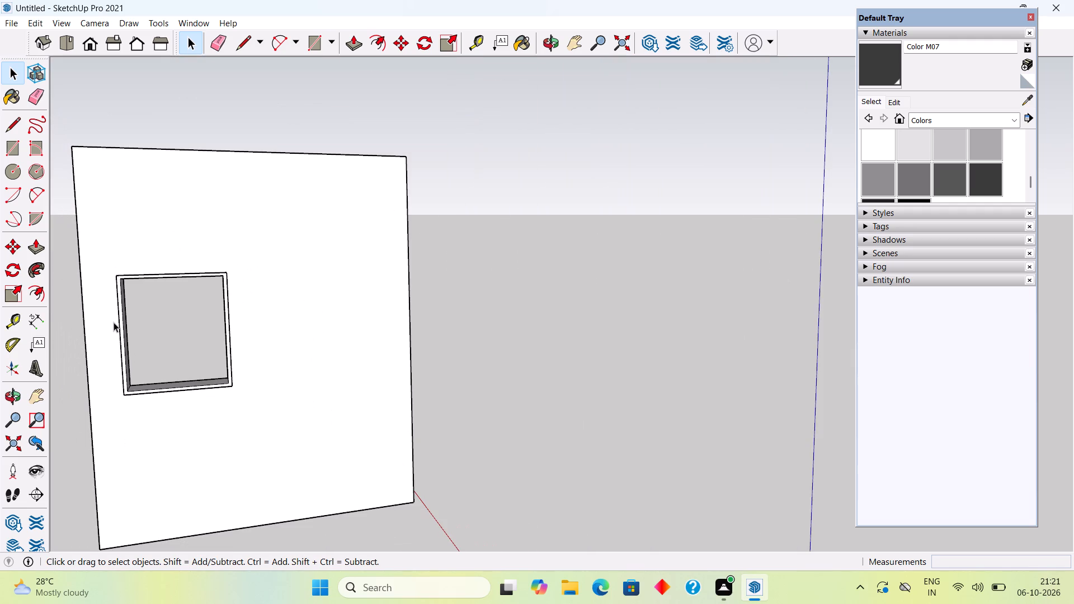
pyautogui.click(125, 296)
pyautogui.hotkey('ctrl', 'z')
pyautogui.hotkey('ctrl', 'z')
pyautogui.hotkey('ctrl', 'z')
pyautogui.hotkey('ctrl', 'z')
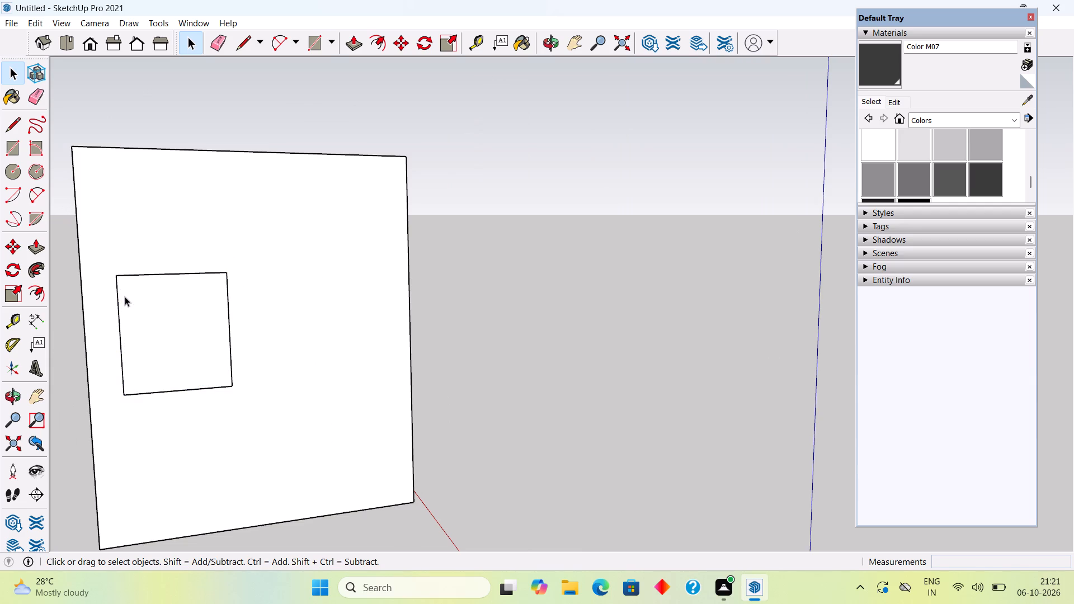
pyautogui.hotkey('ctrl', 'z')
# Inside the side wall group, push the opening's top face up 1' to make the opening taller.
pyautogui.moveTo(142, 256); pyautogui.dragTo(162, 115, button='middle')
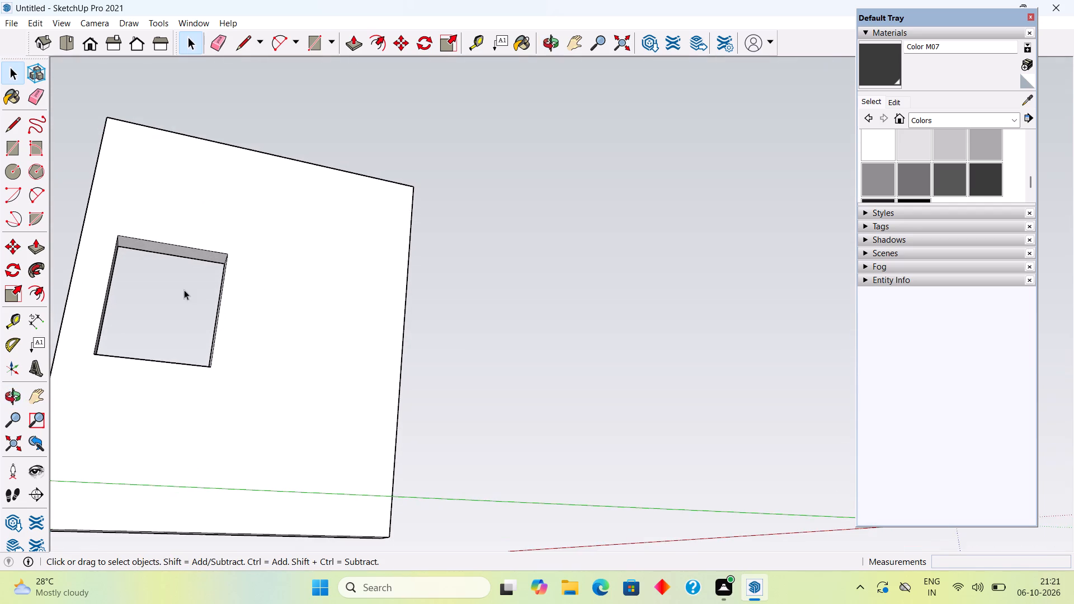
pyautogui.scroll(3, 183, 288)
pyautogui.tripleClick(239, 226)
pyautogui.moveTo(170, 258); pyautogui.dragTo(170, 189, button='middle')
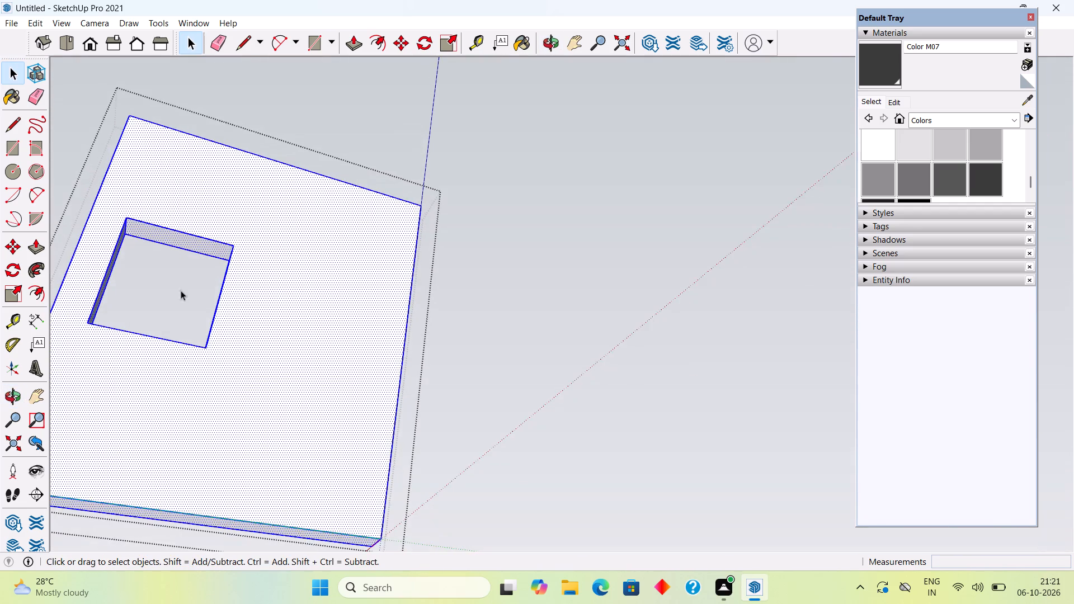
pyautogui.scroll(20, 179, 329)
pyautogui.scroll(3, 179, 329)
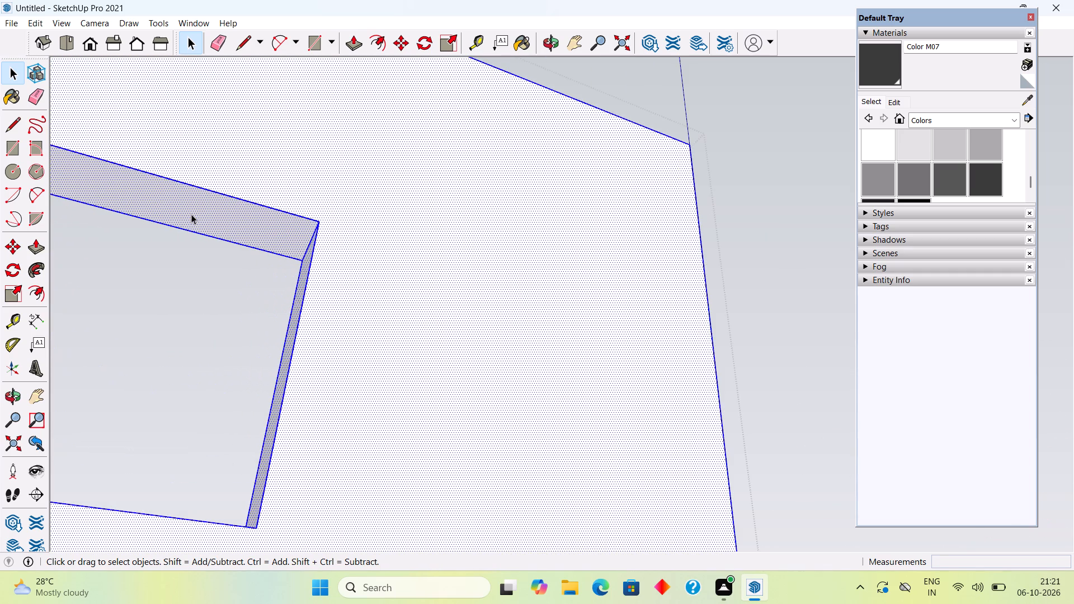
pyautogui.click(191, 214)
pyautogui.press('p')
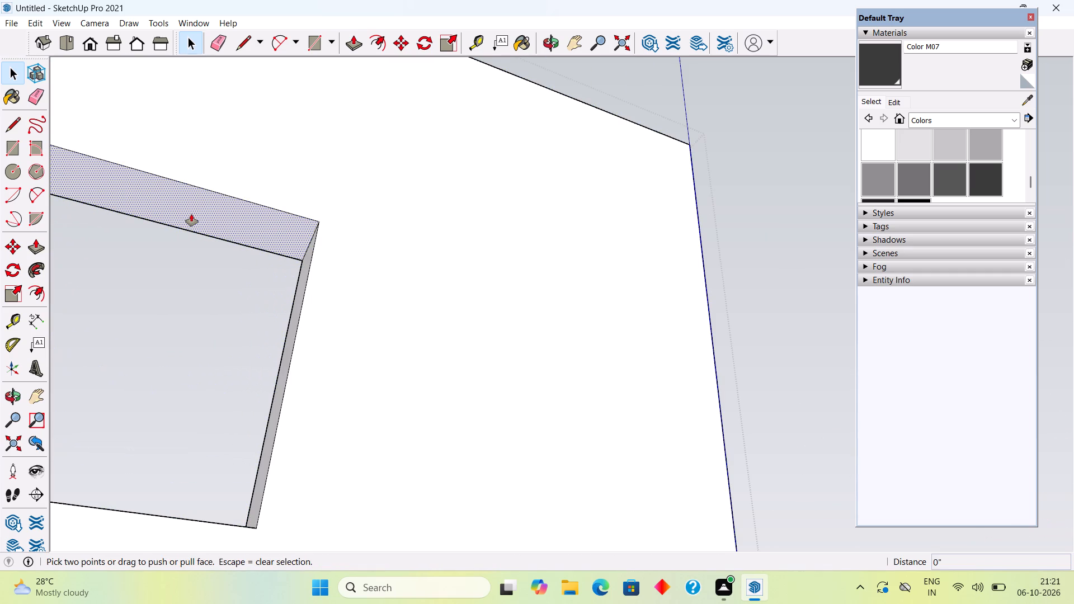
pyautogui.click(191, 214)
pyautogui.write("1'")
pyautogui.press('Return')
pyautogui.press('space')
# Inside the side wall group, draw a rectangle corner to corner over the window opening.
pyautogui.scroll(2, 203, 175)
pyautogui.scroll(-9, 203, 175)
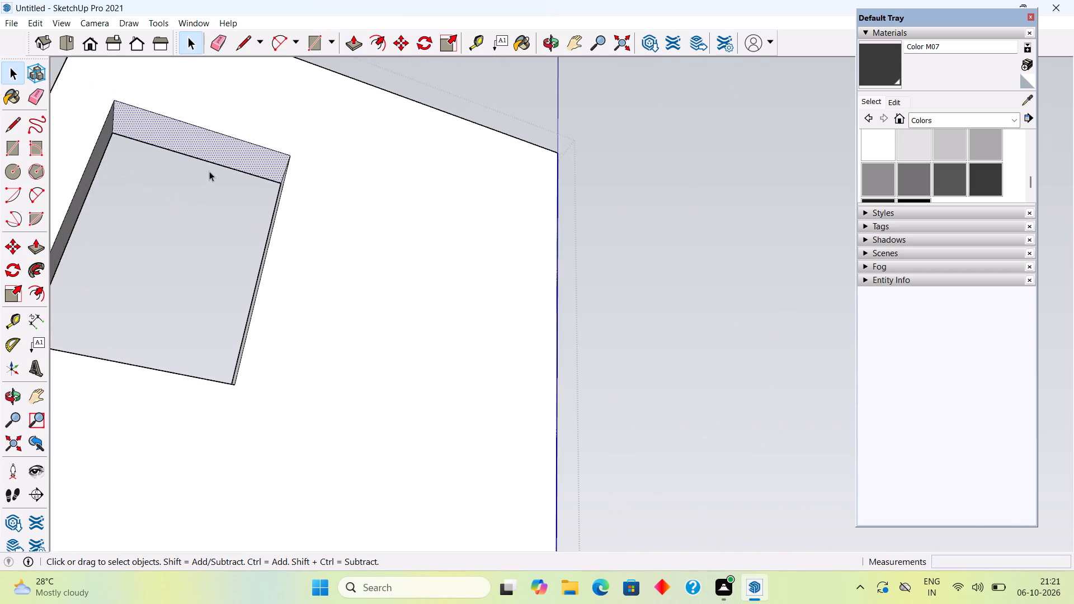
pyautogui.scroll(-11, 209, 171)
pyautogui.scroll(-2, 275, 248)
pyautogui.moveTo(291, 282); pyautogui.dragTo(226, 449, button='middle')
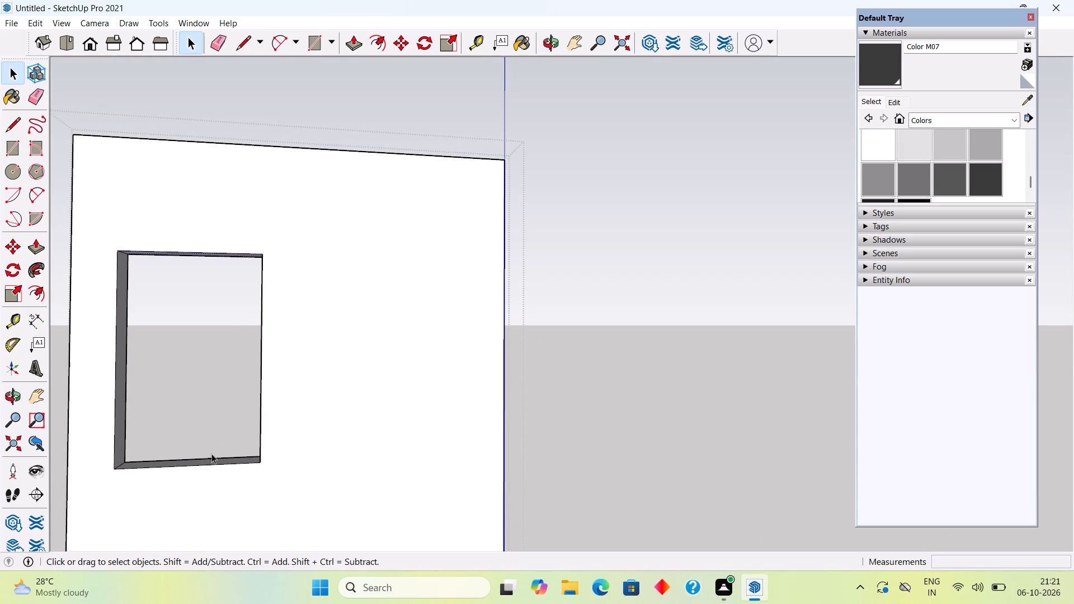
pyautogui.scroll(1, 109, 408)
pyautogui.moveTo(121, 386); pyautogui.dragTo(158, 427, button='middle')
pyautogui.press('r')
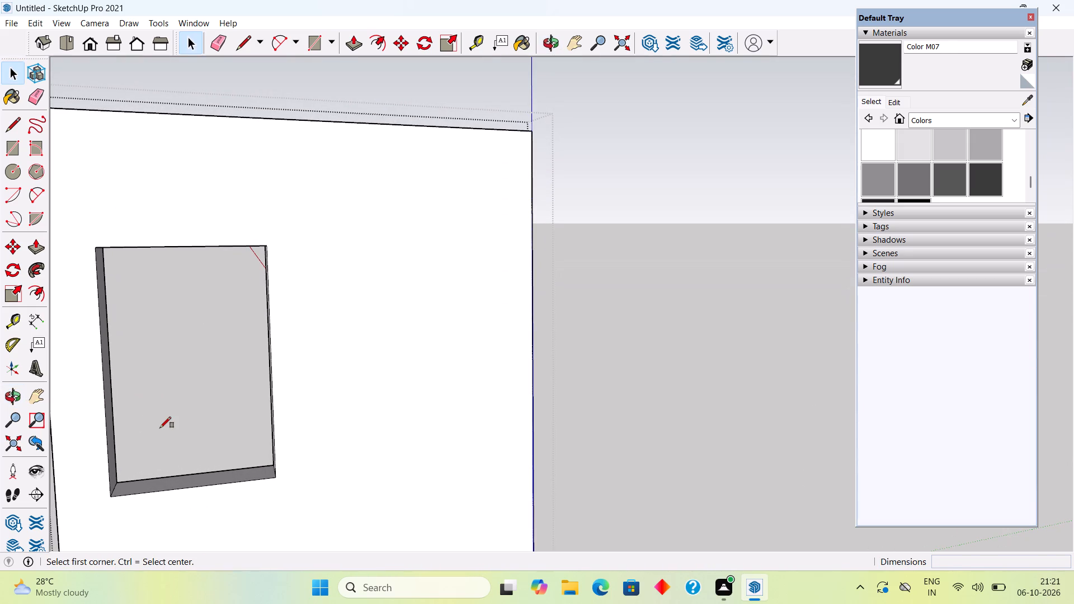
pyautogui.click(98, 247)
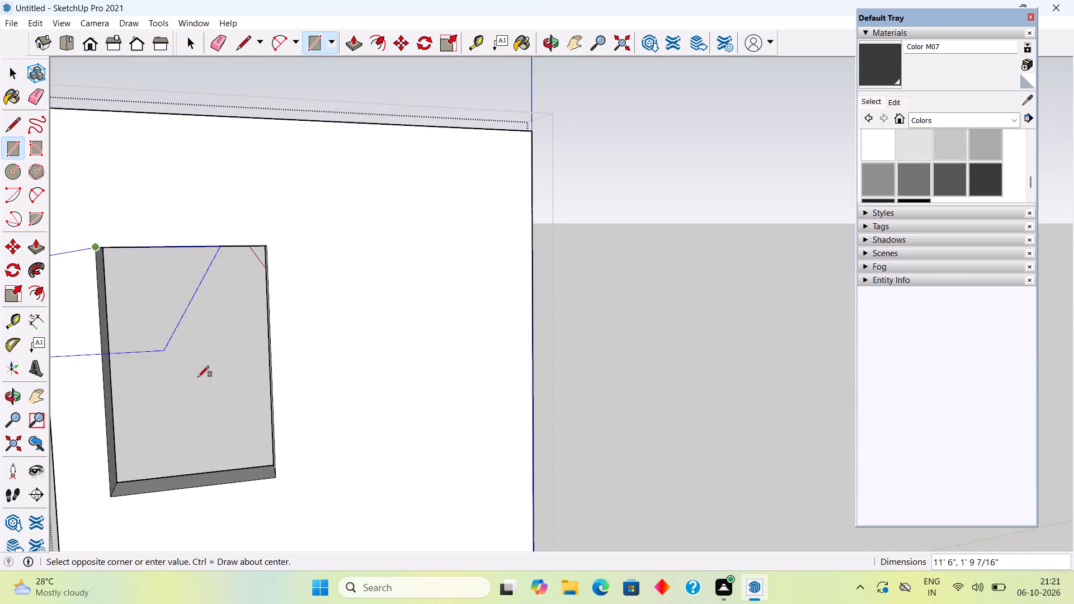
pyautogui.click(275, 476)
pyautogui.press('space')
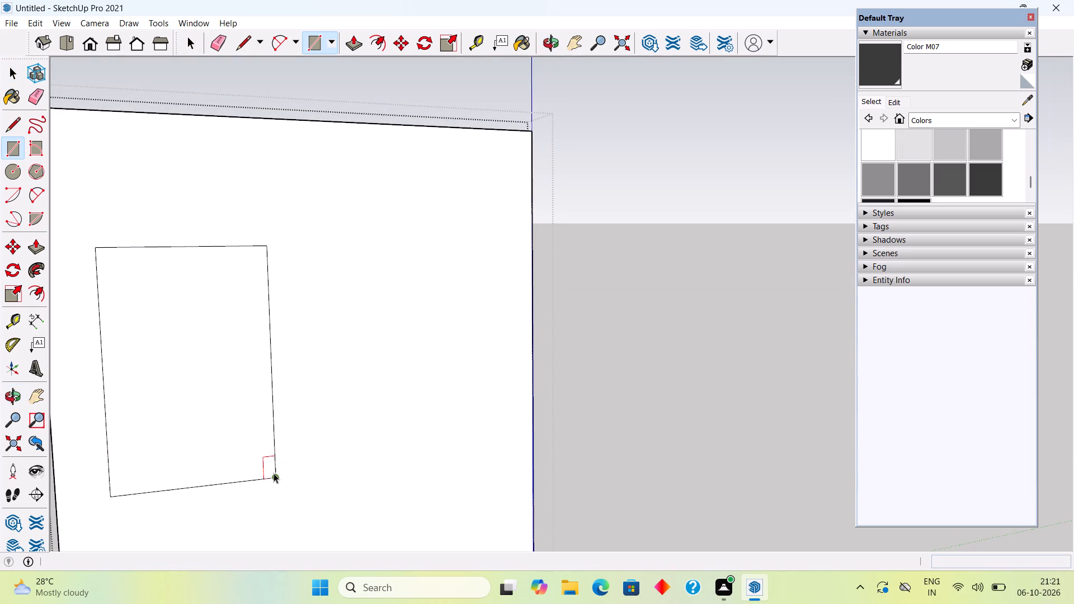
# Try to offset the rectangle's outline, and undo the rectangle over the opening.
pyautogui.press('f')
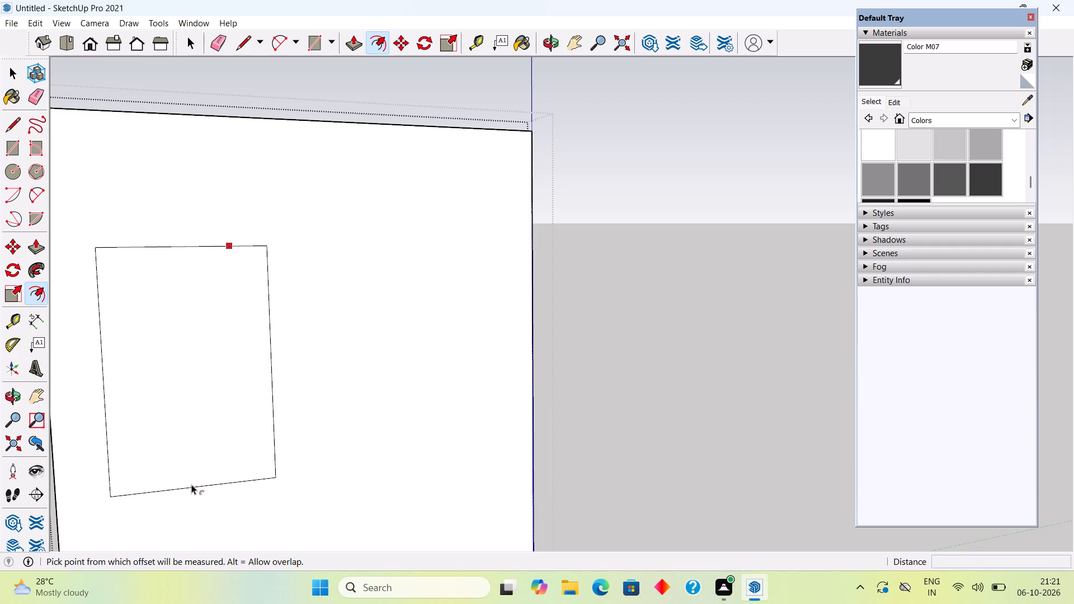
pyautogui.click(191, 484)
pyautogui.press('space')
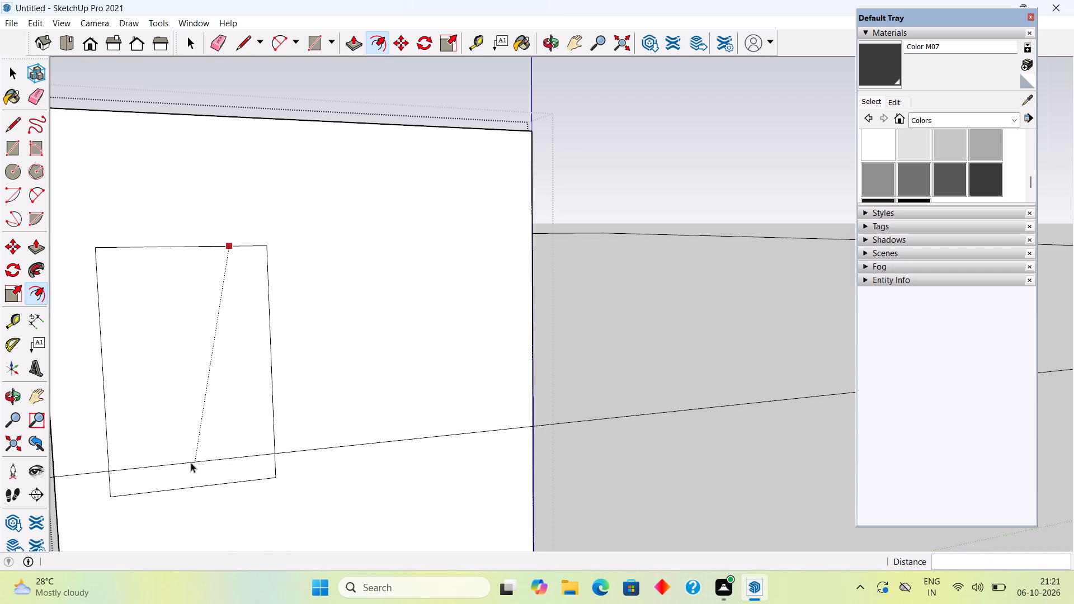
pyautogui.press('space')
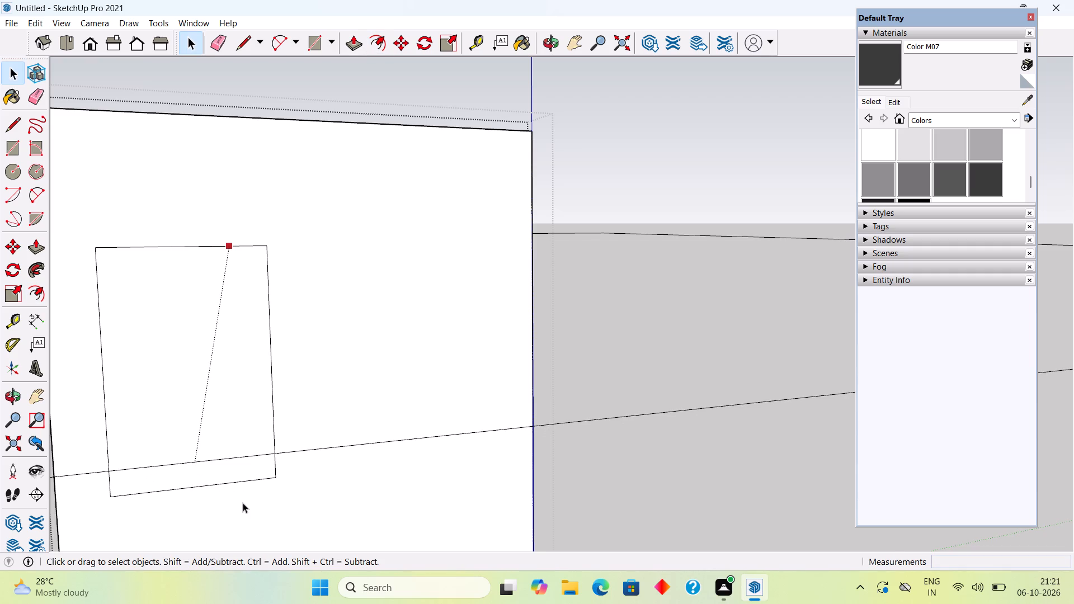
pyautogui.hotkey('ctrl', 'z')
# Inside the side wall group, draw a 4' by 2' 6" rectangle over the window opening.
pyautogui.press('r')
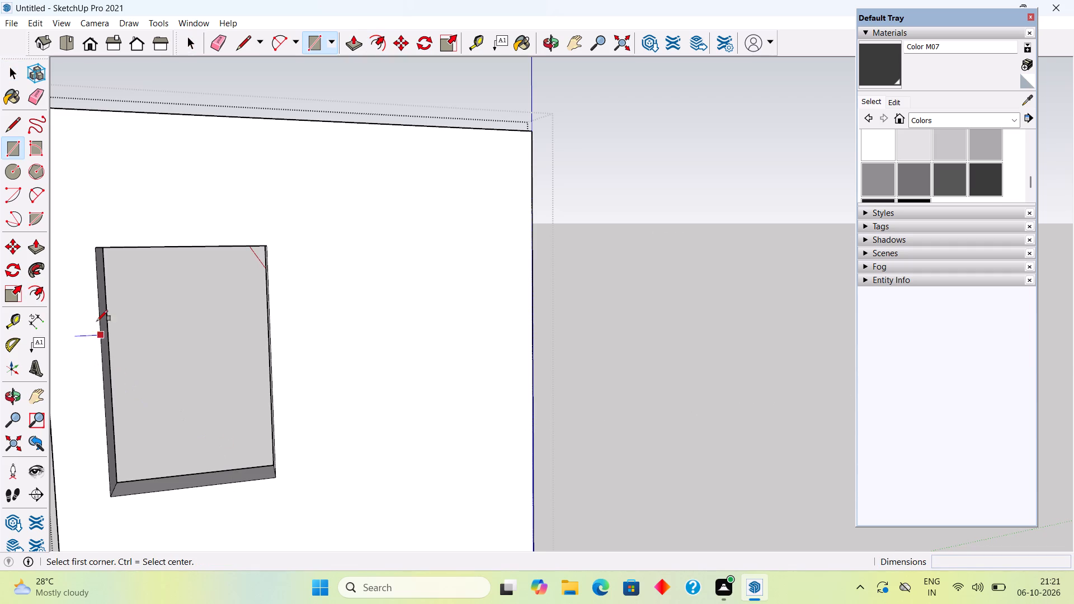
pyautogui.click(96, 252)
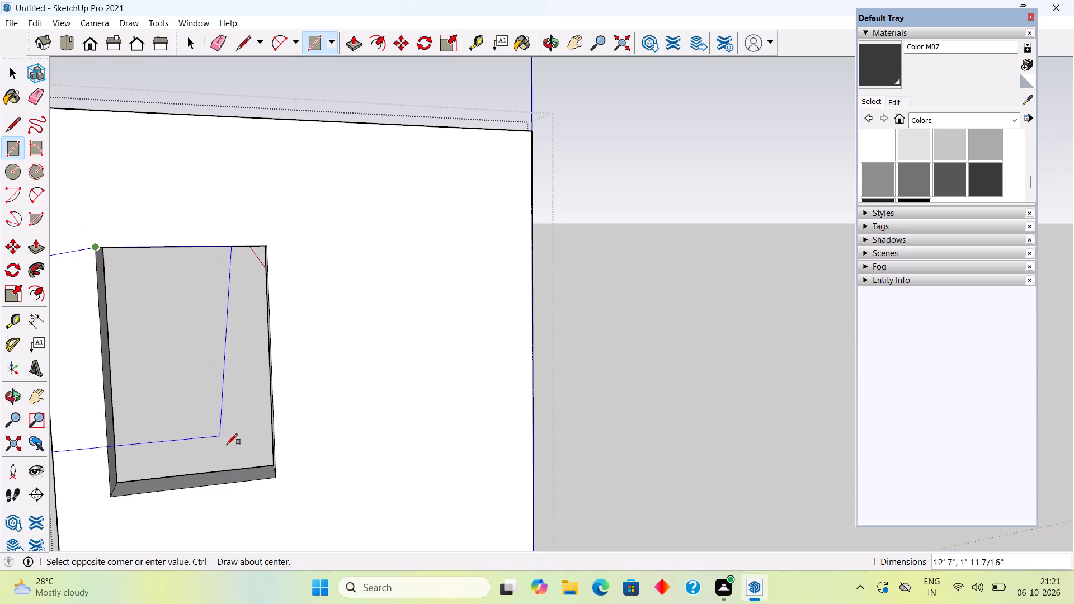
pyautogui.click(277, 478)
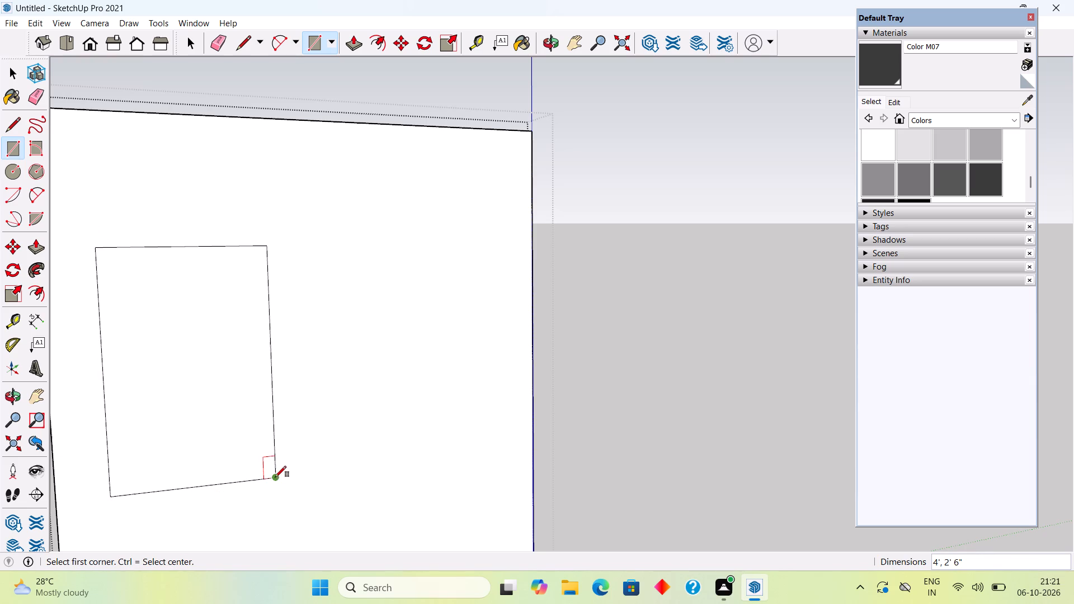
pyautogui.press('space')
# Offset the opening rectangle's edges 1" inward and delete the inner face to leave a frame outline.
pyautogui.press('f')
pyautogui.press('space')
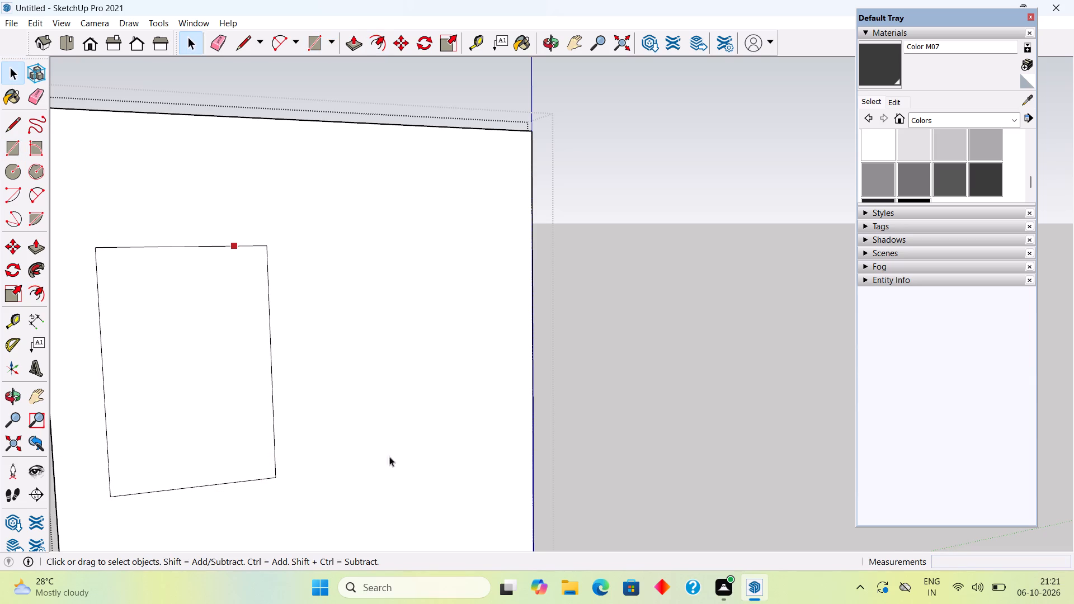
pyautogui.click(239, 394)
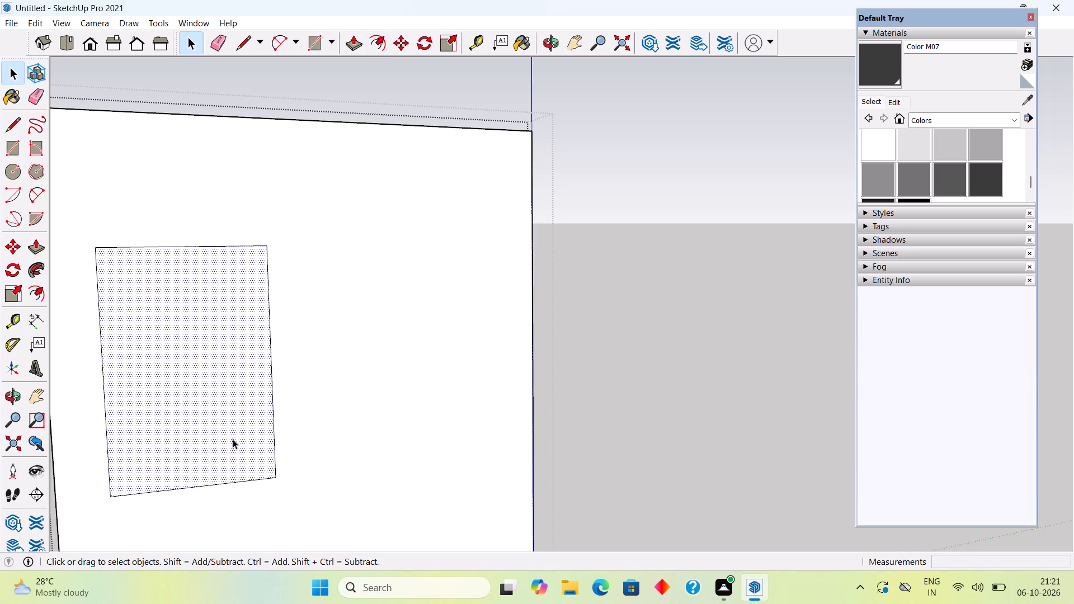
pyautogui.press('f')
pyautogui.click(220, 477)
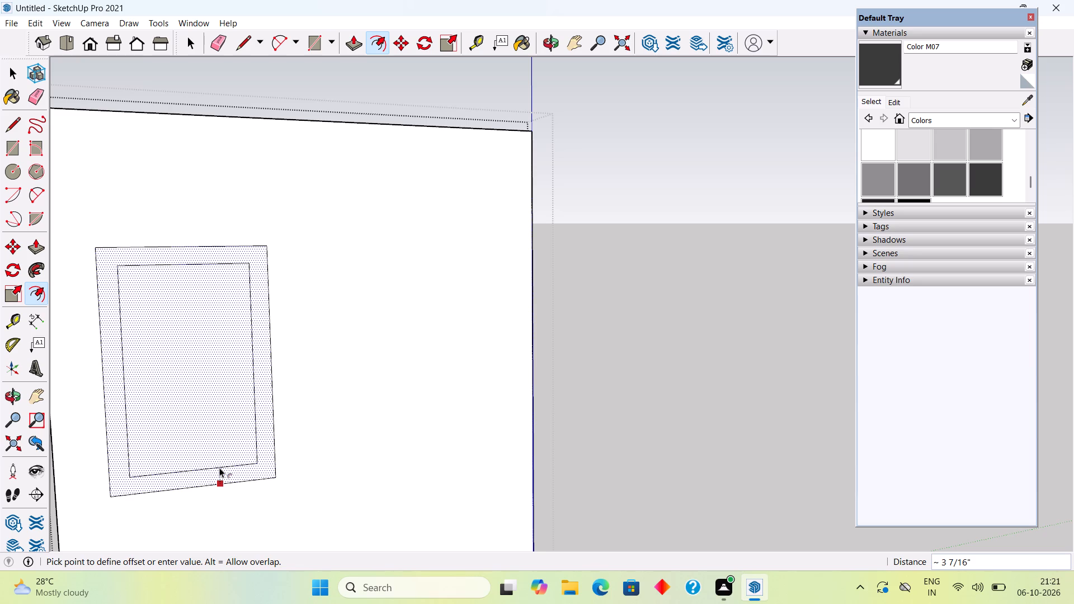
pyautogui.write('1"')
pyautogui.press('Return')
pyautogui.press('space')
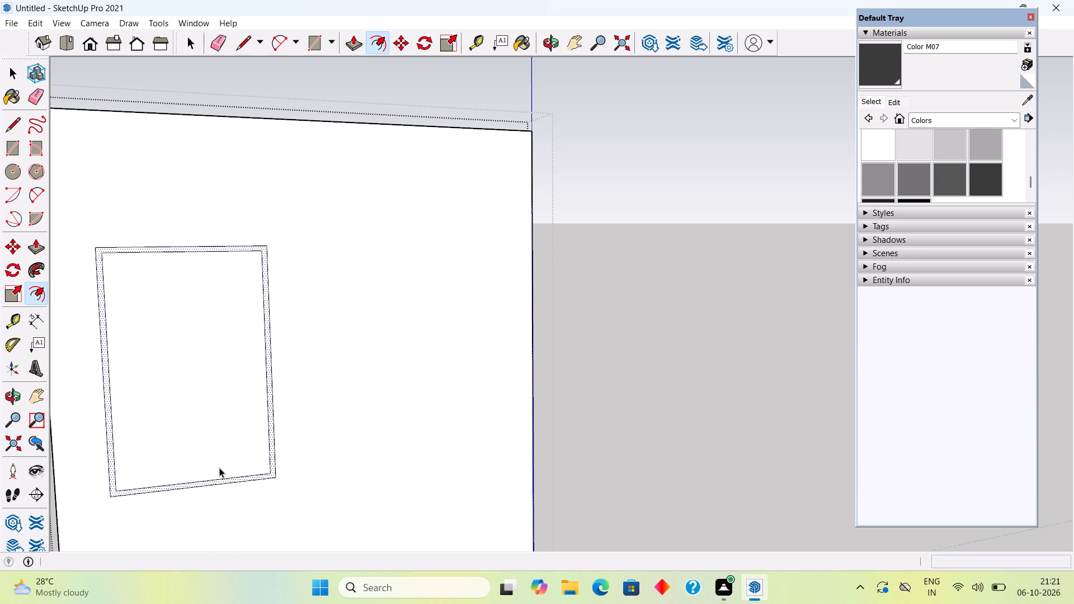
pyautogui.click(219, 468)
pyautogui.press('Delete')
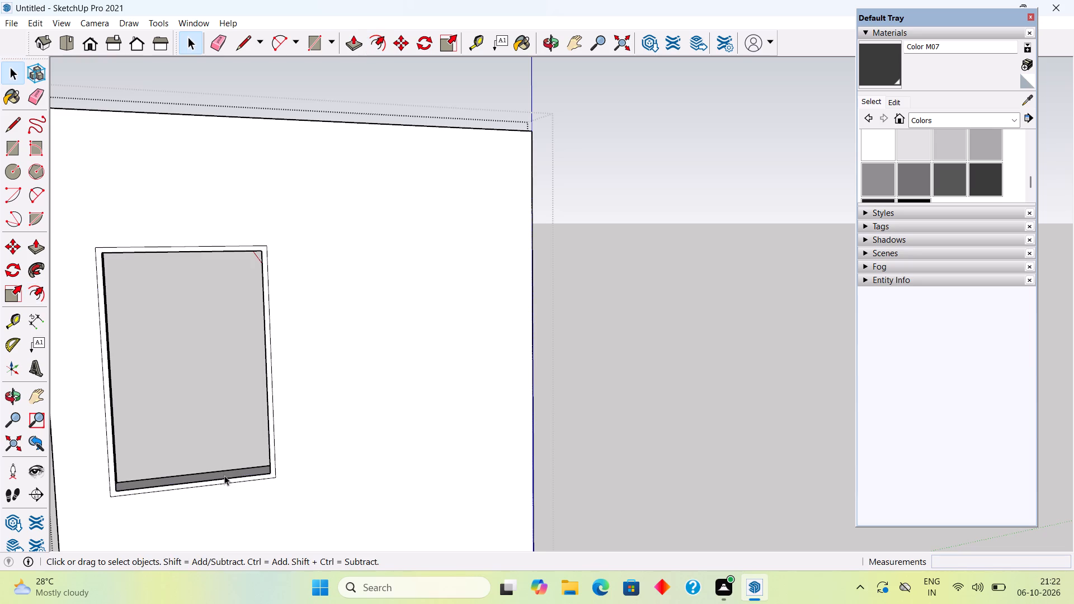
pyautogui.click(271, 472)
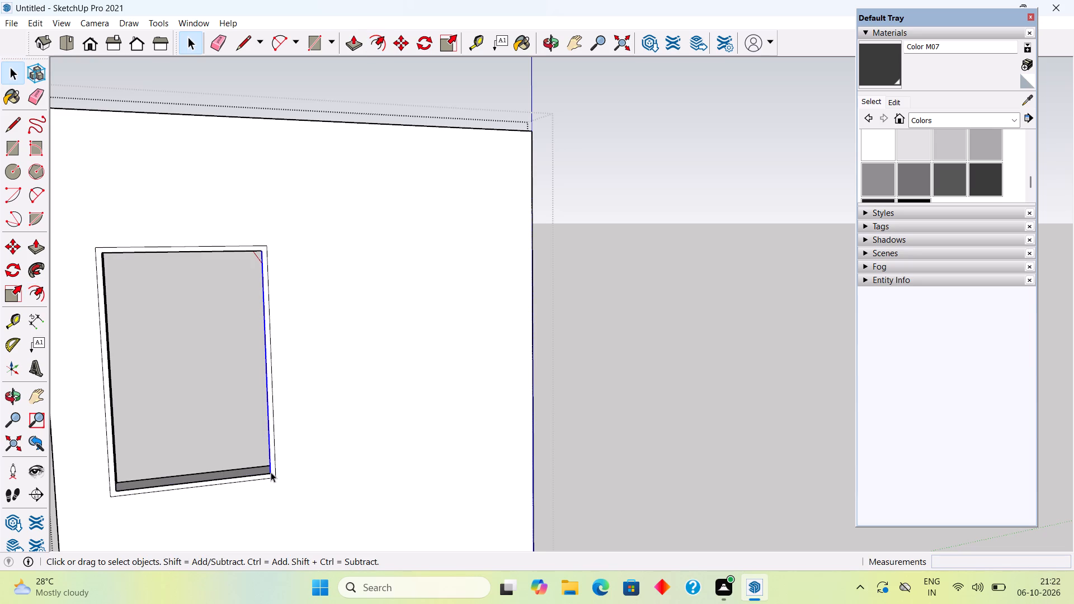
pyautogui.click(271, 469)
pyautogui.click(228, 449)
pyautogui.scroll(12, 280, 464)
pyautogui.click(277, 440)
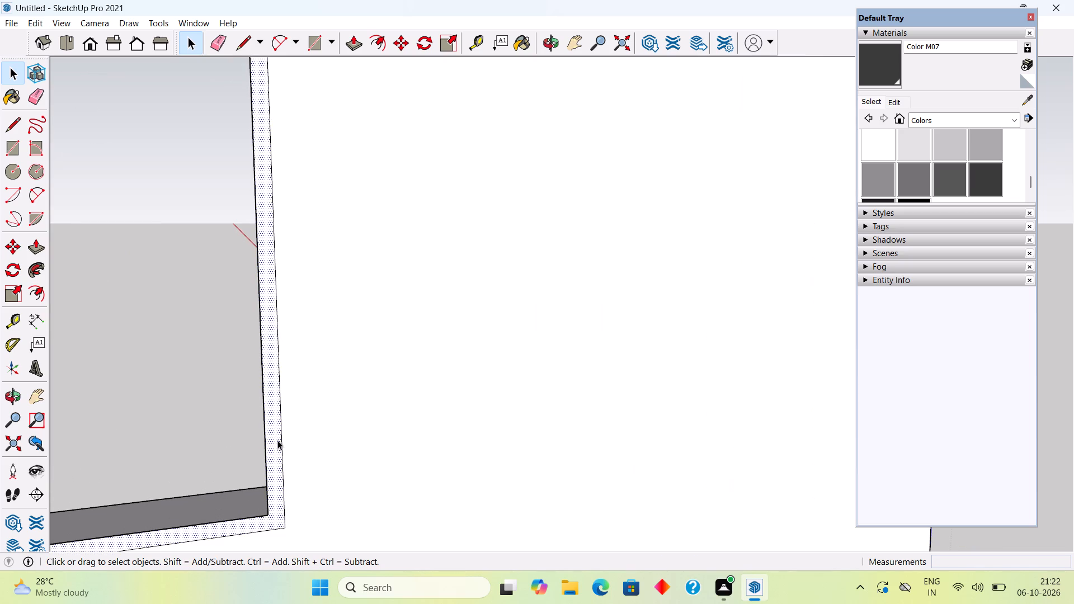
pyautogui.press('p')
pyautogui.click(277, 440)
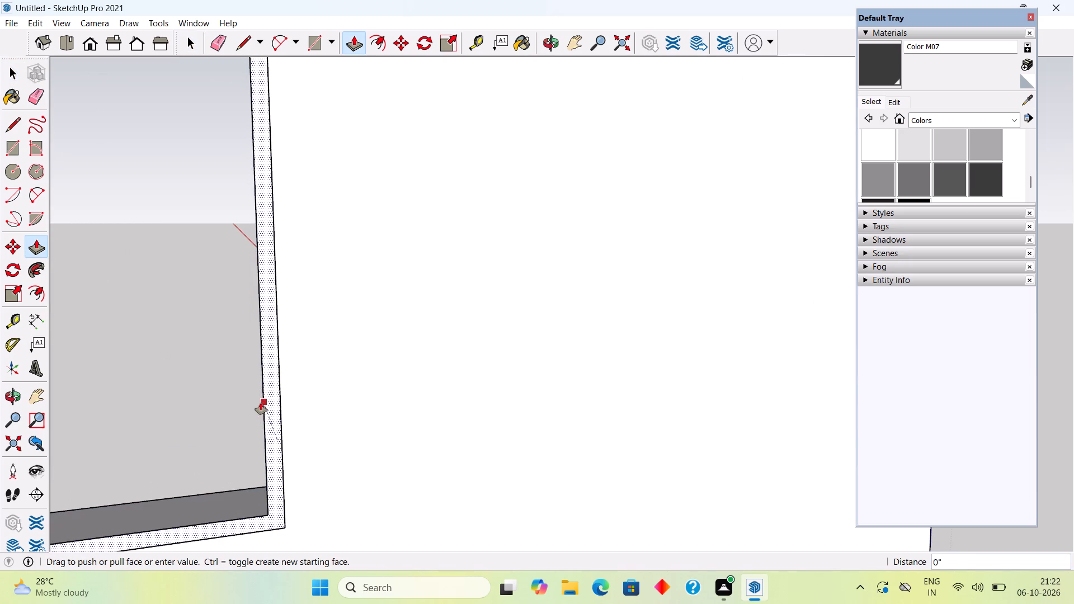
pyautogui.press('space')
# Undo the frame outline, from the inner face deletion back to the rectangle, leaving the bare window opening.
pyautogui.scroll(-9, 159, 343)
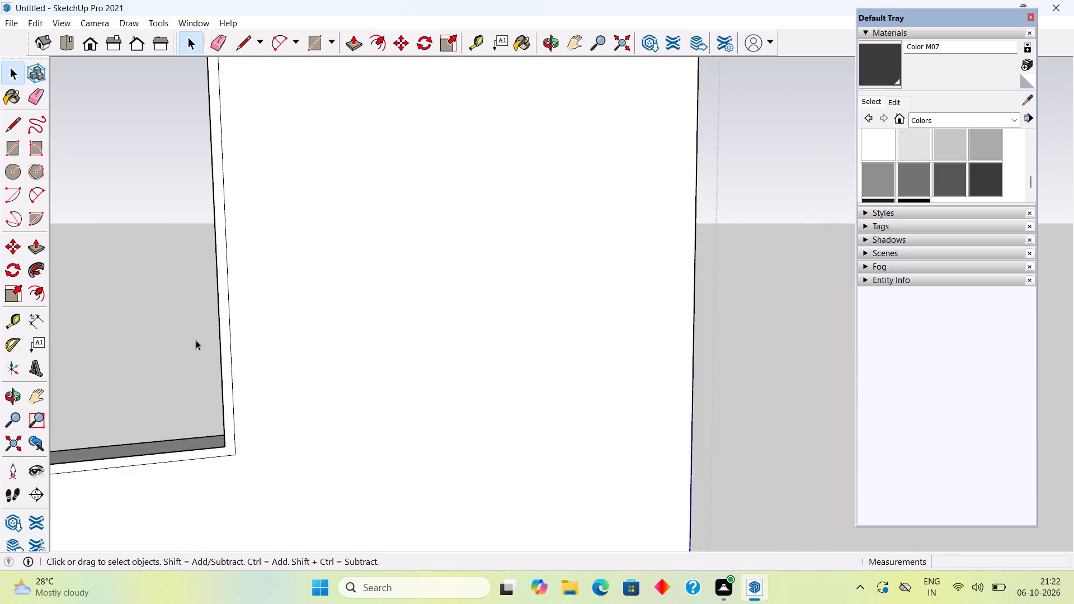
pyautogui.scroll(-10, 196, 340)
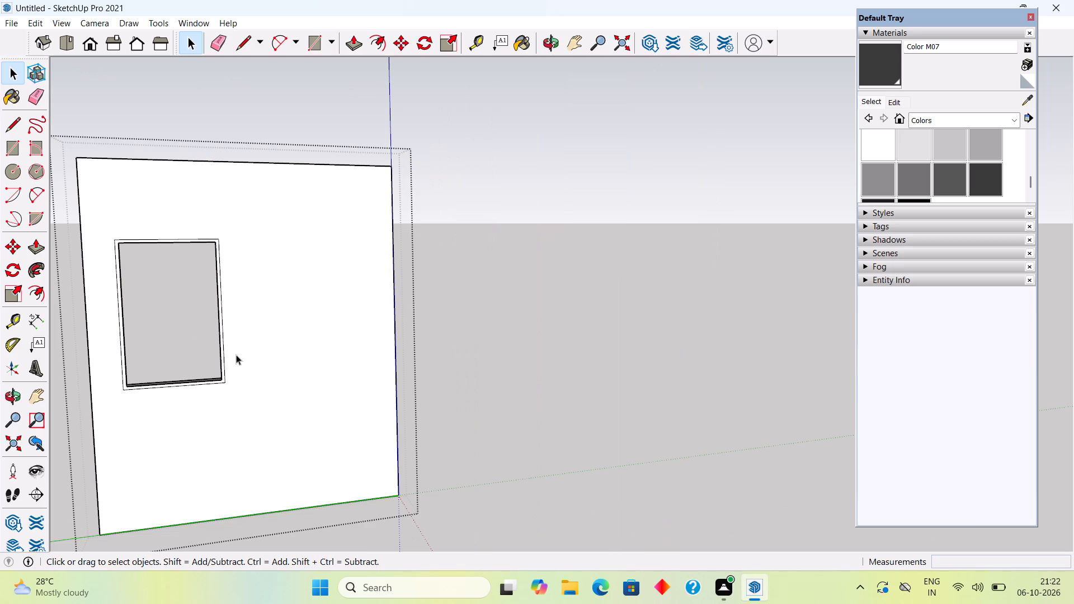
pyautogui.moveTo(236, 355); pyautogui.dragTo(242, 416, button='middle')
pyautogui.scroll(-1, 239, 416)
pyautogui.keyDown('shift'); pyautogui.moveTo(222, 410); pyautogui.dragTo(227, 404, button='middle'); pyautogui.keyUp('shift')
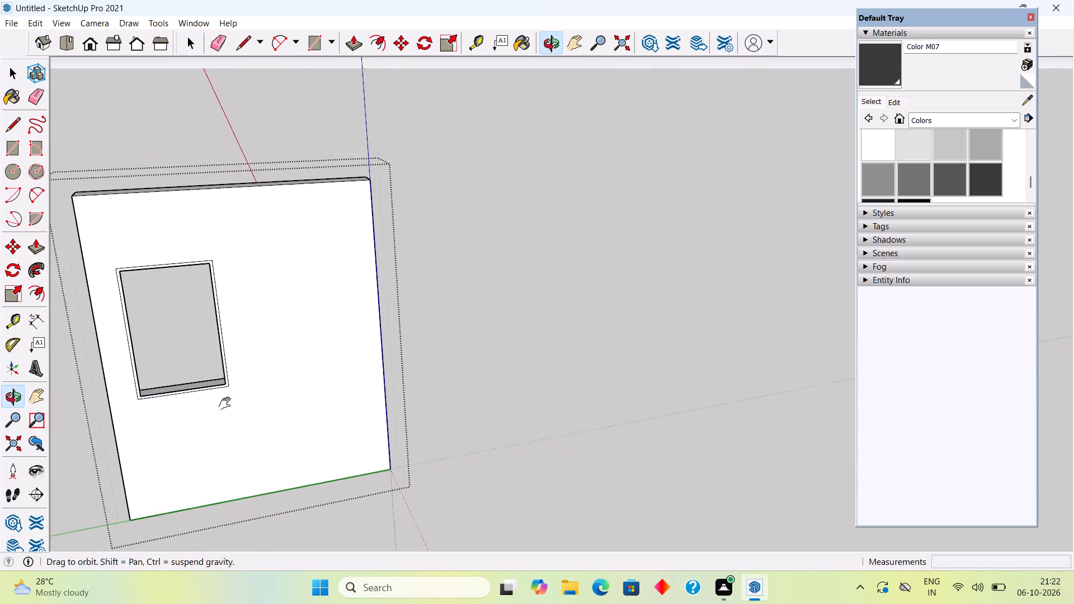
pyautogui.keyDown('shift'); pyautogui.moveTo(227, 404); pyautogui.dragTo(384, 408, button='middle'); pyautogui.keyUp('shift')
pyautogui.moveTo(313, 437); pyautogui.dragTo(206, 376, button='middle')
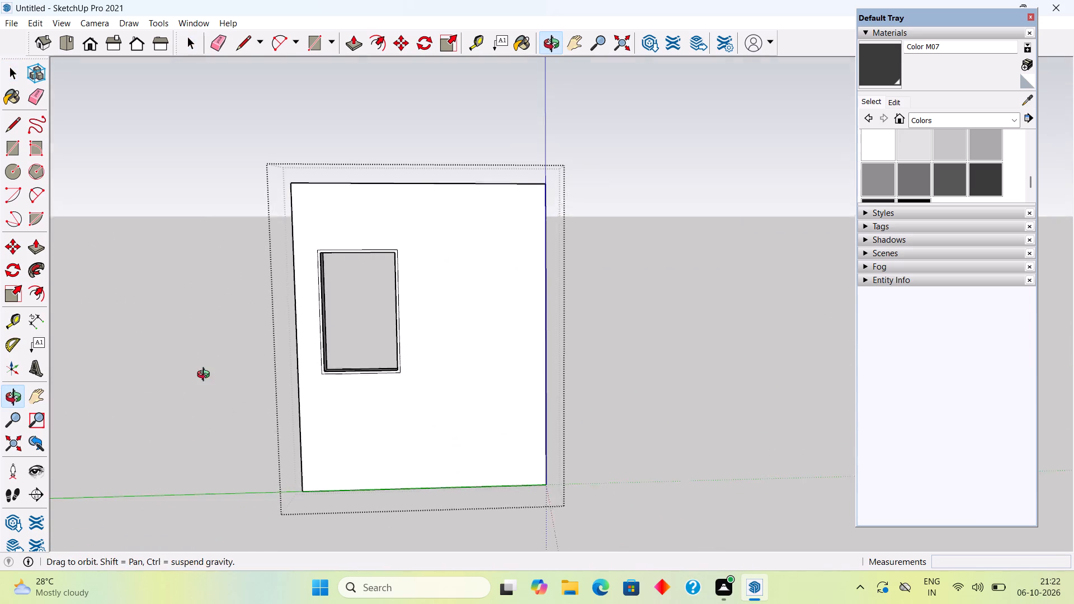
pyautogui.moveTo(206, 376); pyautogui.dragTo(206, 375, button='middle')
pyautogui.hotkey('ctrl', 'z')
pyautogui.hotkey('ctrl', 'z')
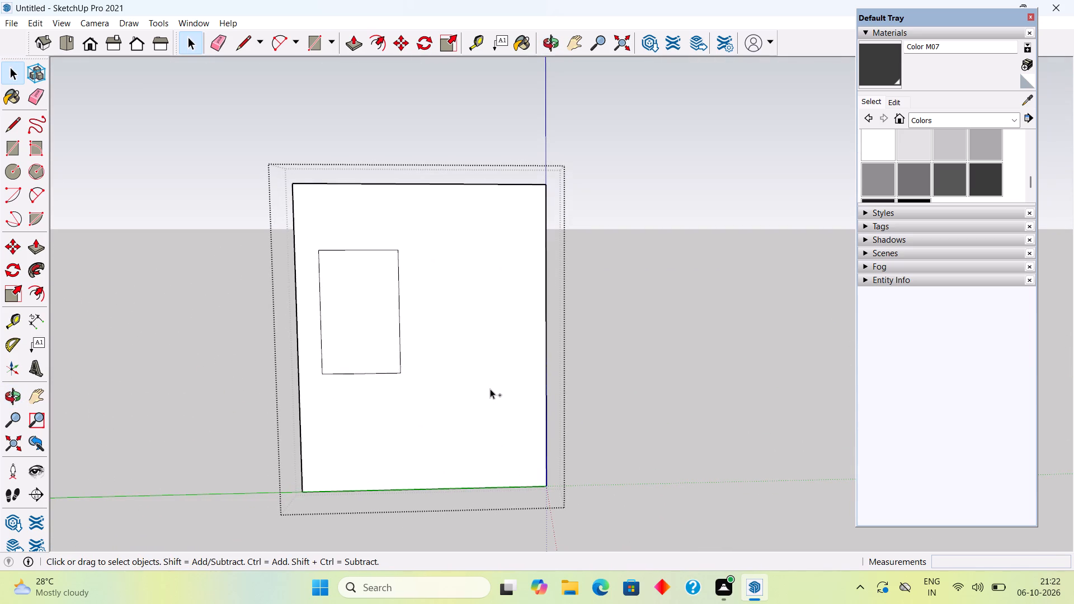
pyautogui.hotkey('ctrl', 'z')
# Leave the side wall group and draw a separate 4' by 2' 6" rectangle corner to corner over the window opening.
pyautogui.click(628, 316)
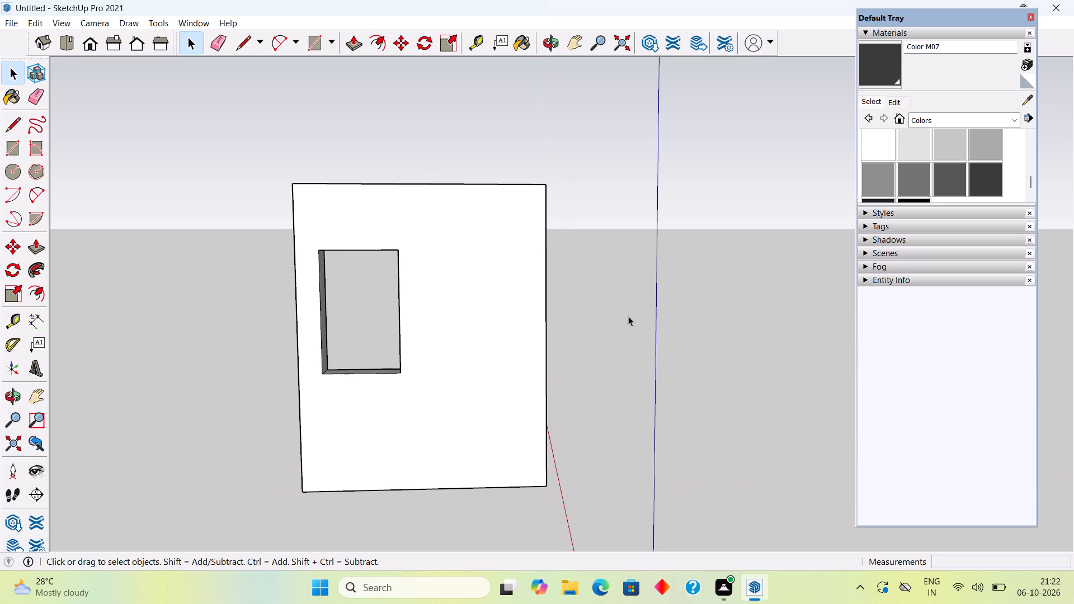
pyautogui.scroll(12, 360, 349)
pyautogui.scroll(3, 317, 290)
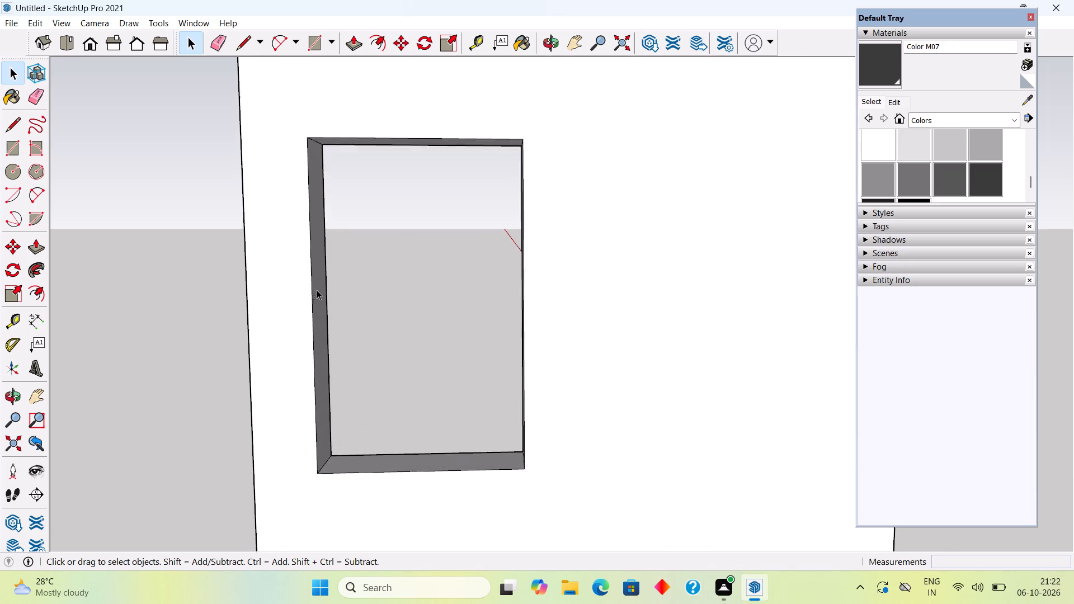
pyautogui.scroll(2, 317, 290)
pyautogui.moveTo(333, 286); pyautogui.dragTo(387, 298, button='middle')
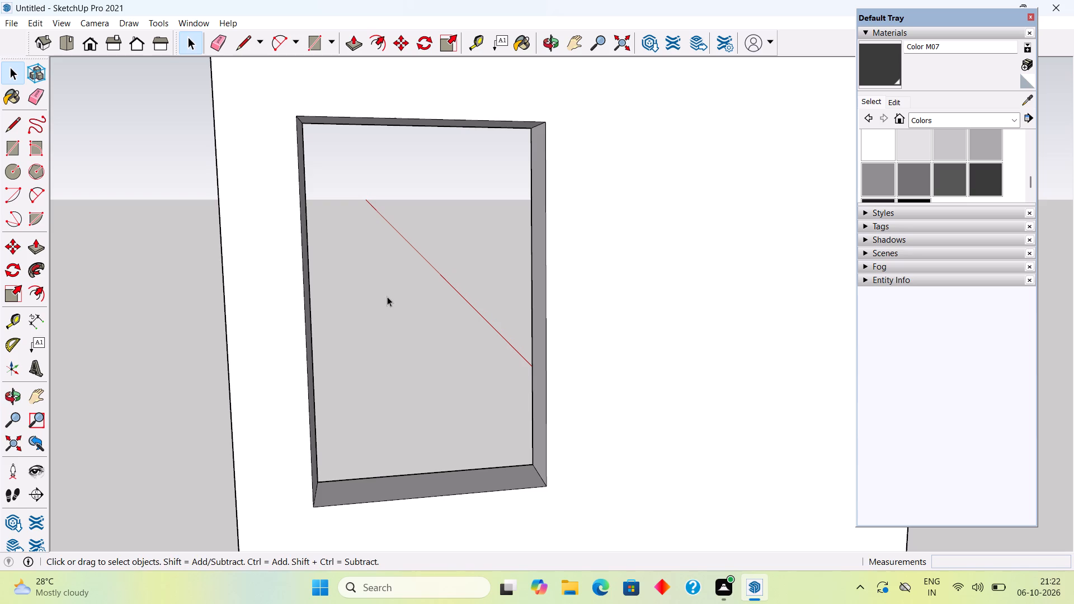
pyautogui.press('r')
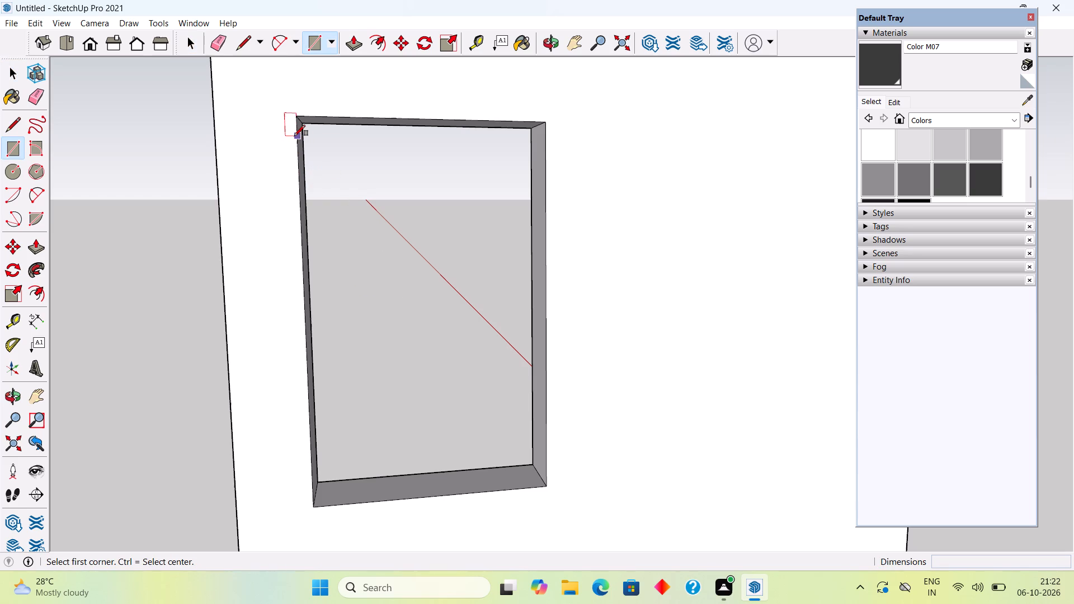
pyautogui.click(296, 119)
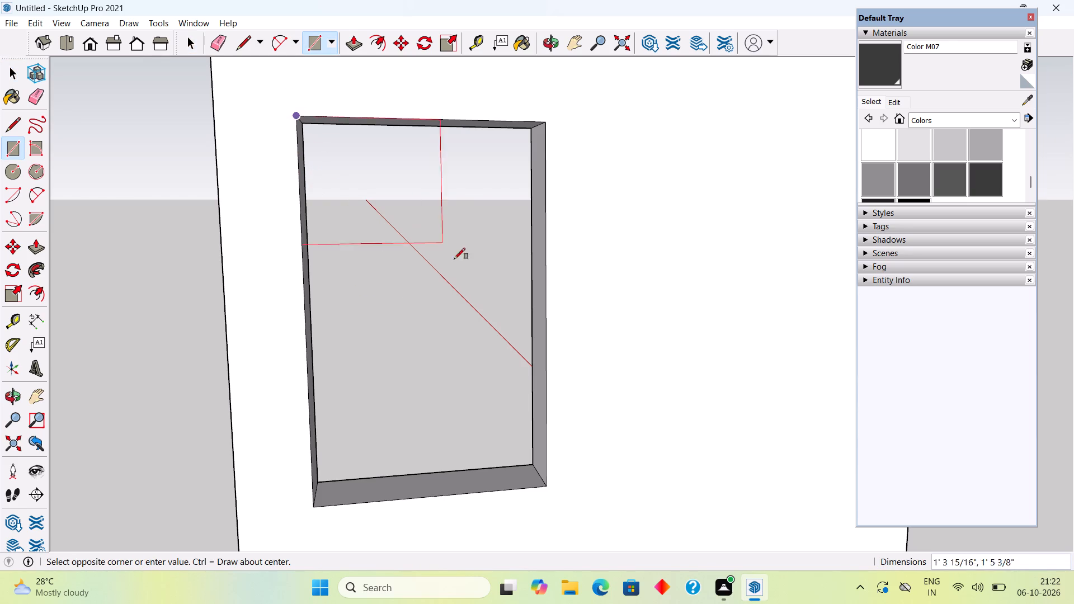
pyautogui.click(547, 482)
pyautogui.press('space')
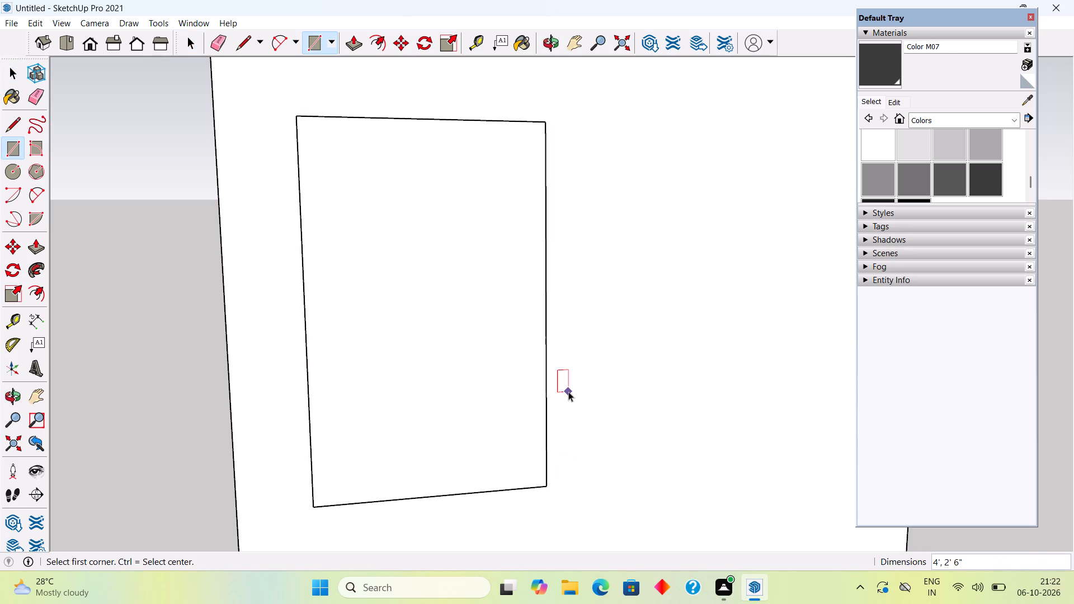
# Offset the new rectangle's edges 1" inward and delete the inner face to leave a window frame face.
pyautogui.write('F')
pyautogui.click(488, 372)
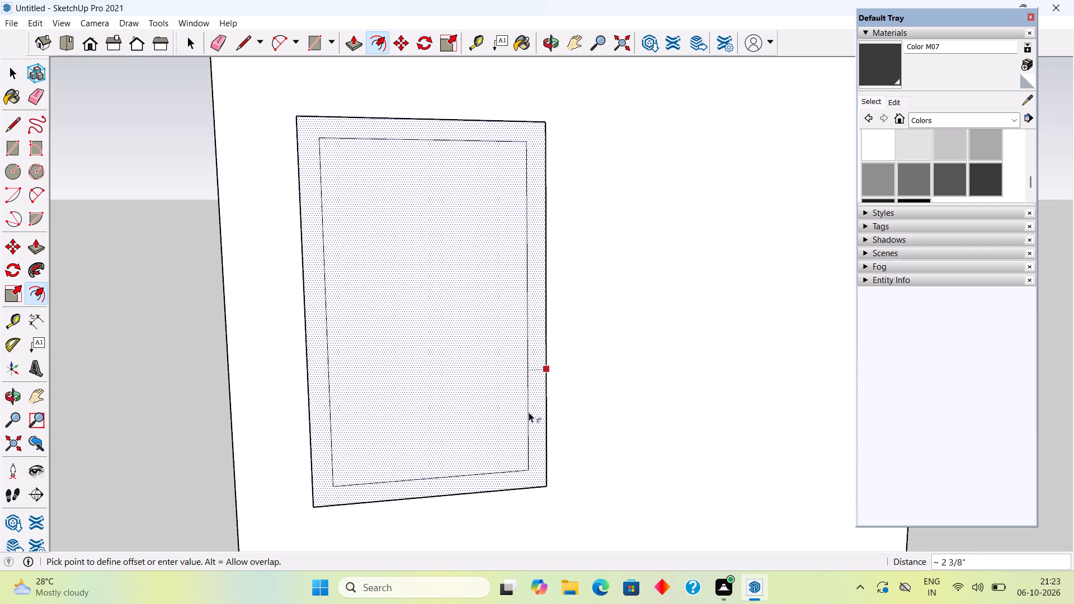
pyautogui.write('1"')
pyautogui.press('Return')
pyautogui.press('space')
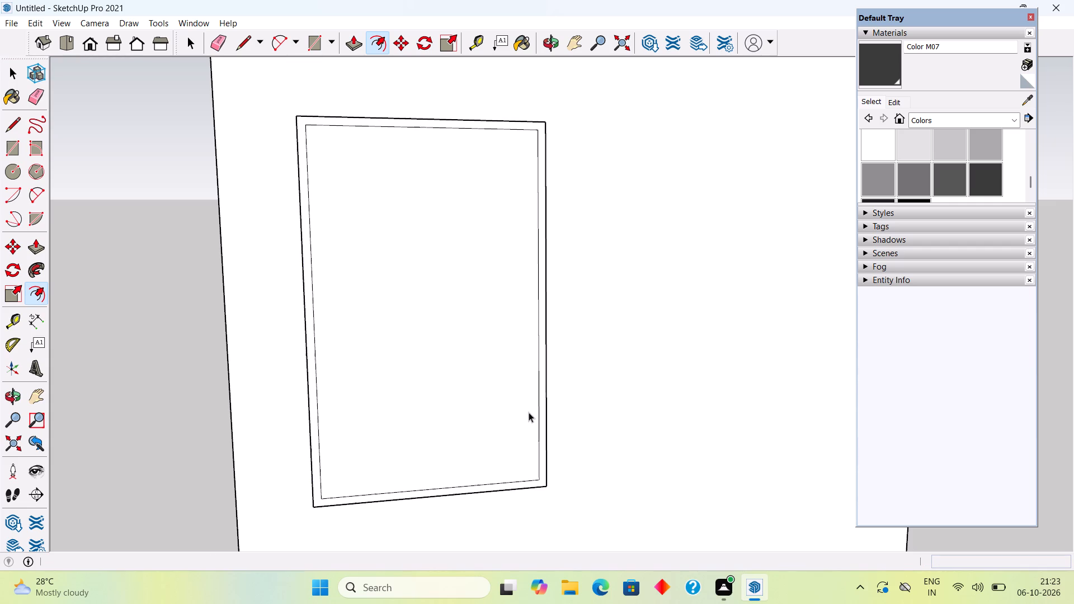
pyautogui.click(529, 412)
pyautogui.press('Delete')
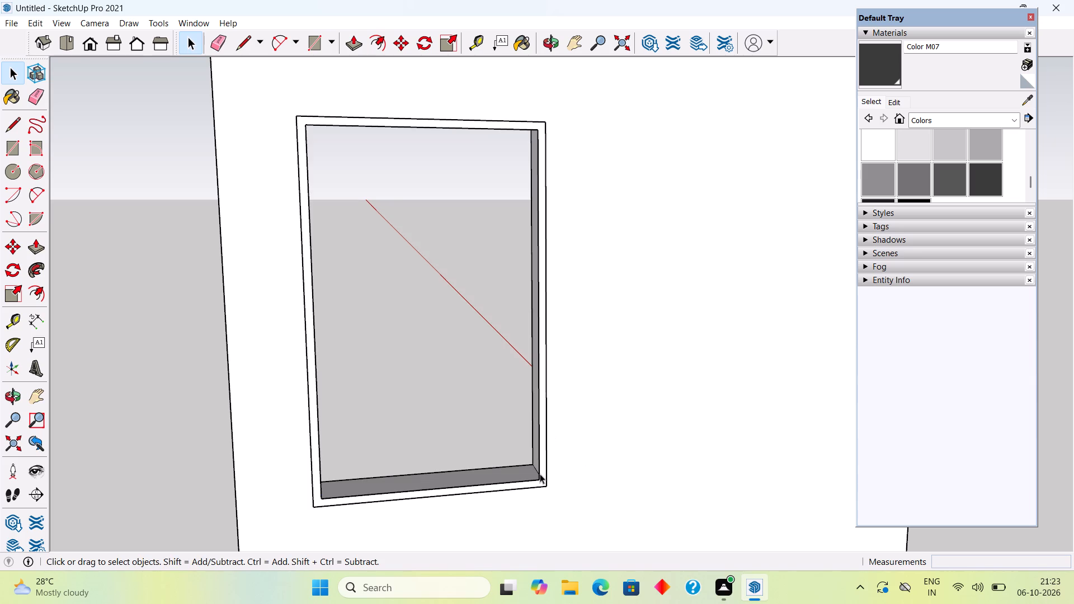
# Push/Pull the window frame face 9" to give the outer frame its depth.
pyautogui.click(543, 474)
pyautogui.press('p')
pyautogui.click(543, 474)
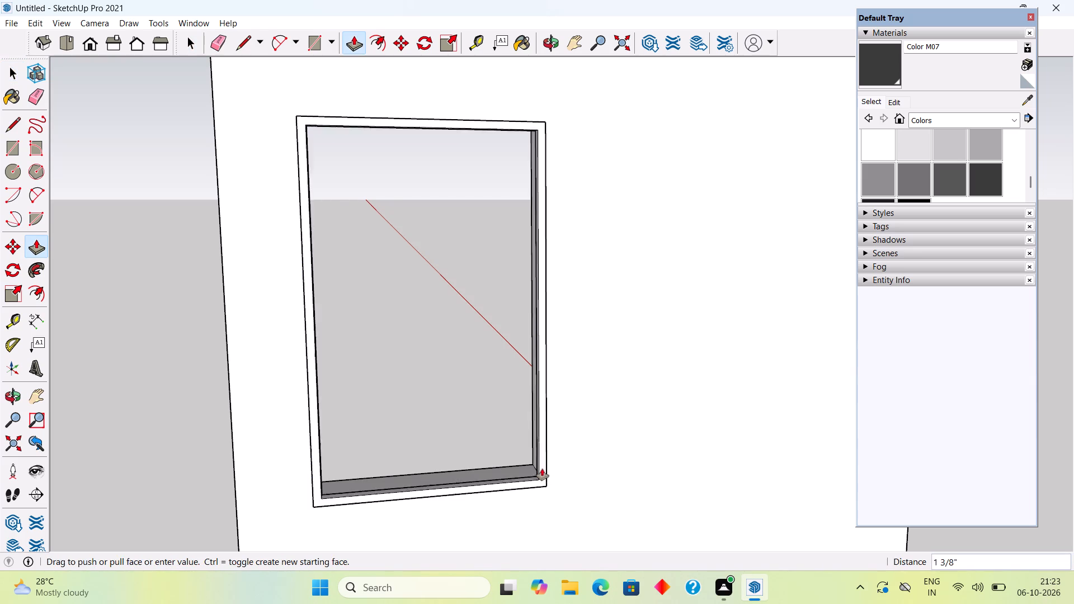
pyautogui.write('9"')
pyautogui.press('Return')
pyautogui.press('space')
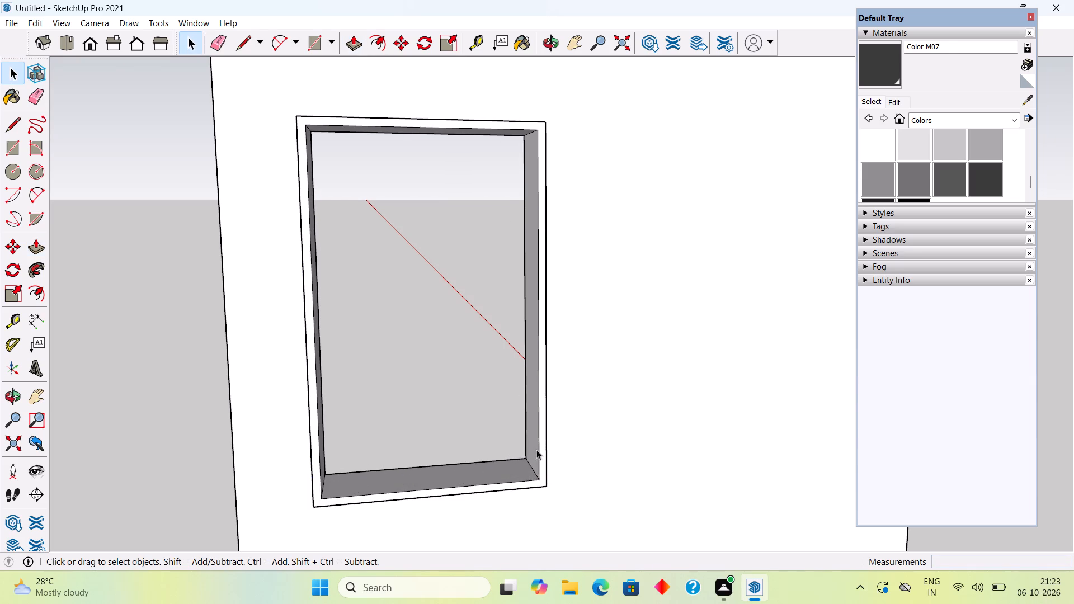
# Make the whole extruded outer window frame a group.
pyautogui.tripleClick(540, 461)
pyautogui.rightClick(540, 461)
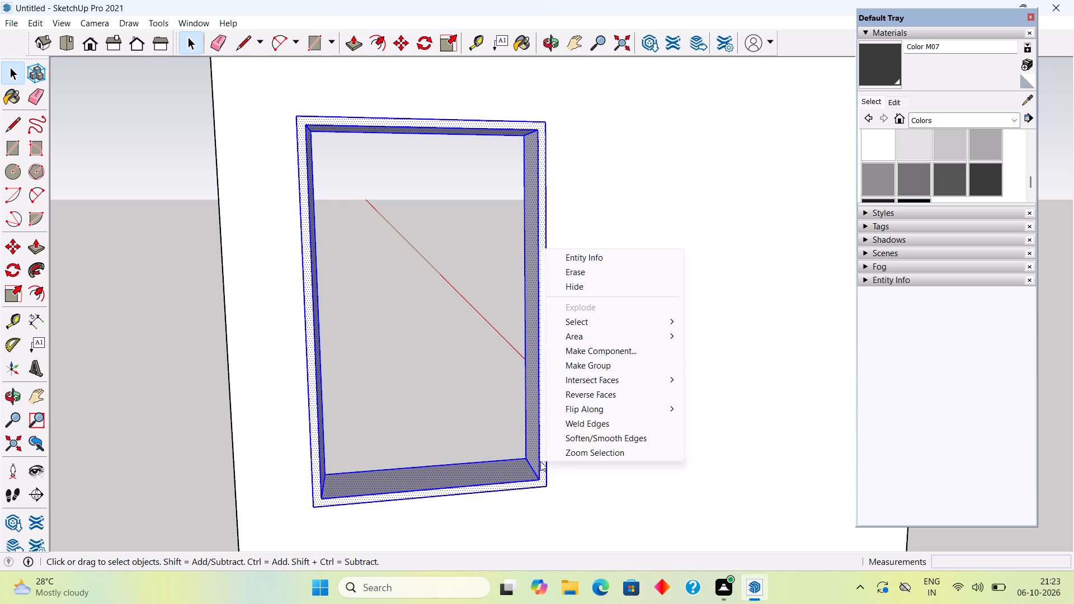
pyautogui.click(576, 366)
pyautogui.click(445, 355)
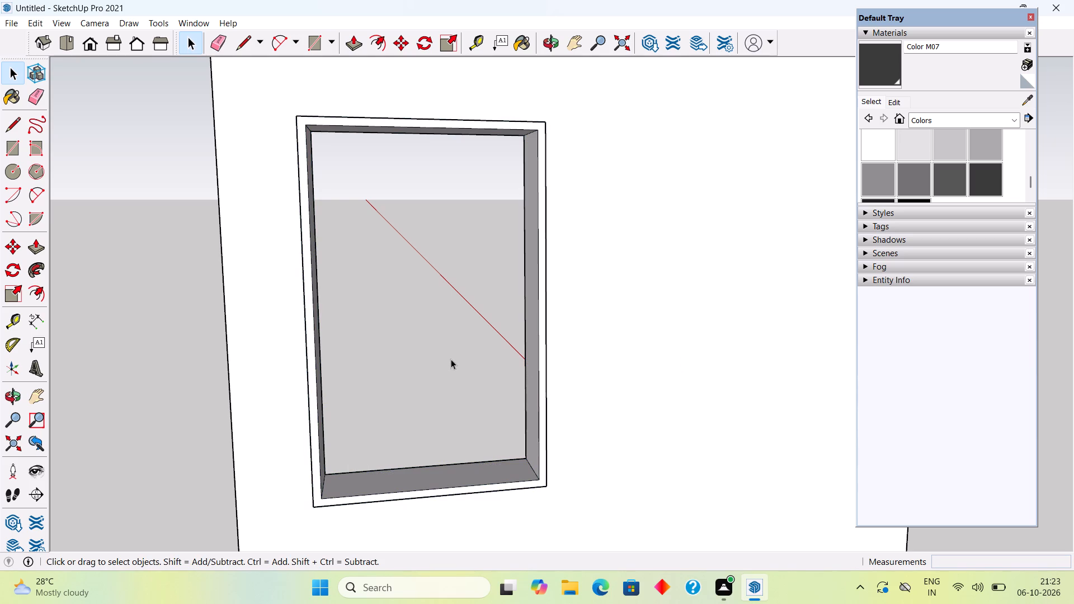
# Draw a 3' 10" by 2' 4" rectangle corner to corner across the inner opening of the window frame.
pyautogui.scroll(3, 451, 359)
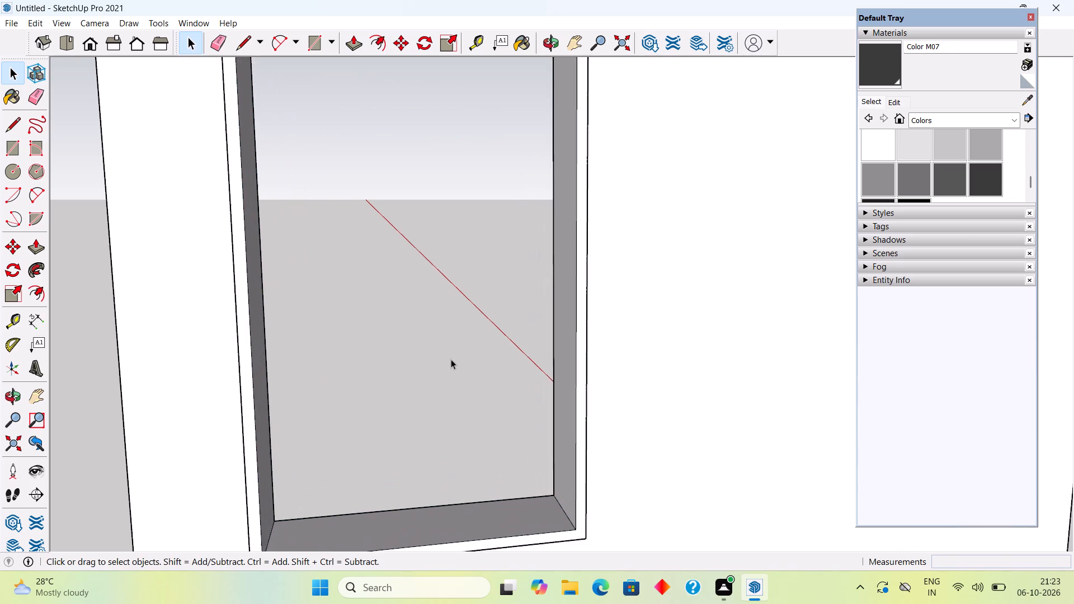
pyautogui.scroll(-3, 451, 359)
pyautogui.scroll(2, 305, 135)
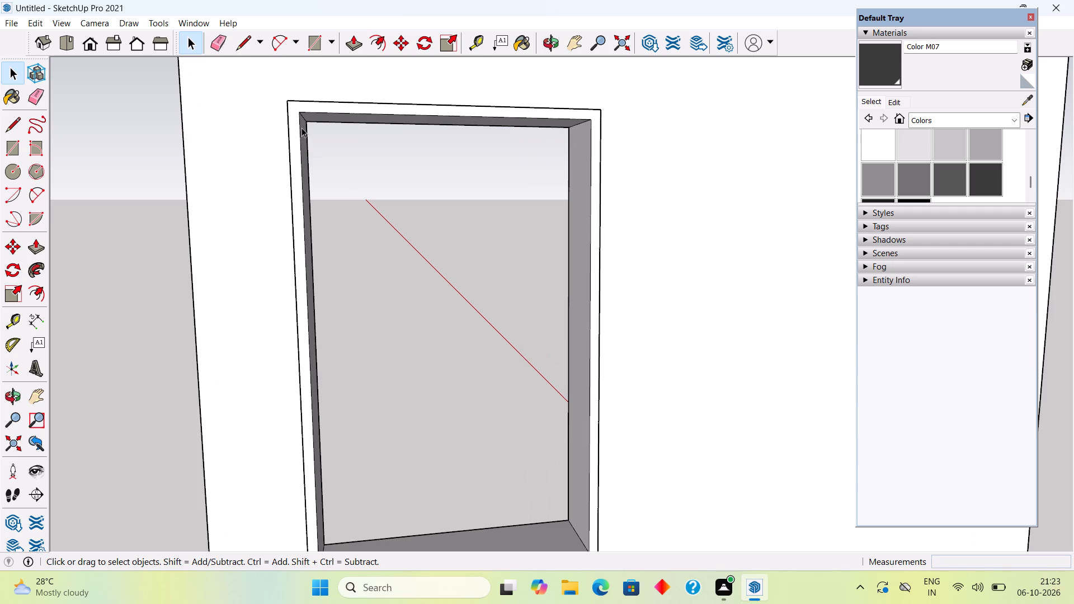
pyautogui.press('r')
pyautogui.click(302, 112)
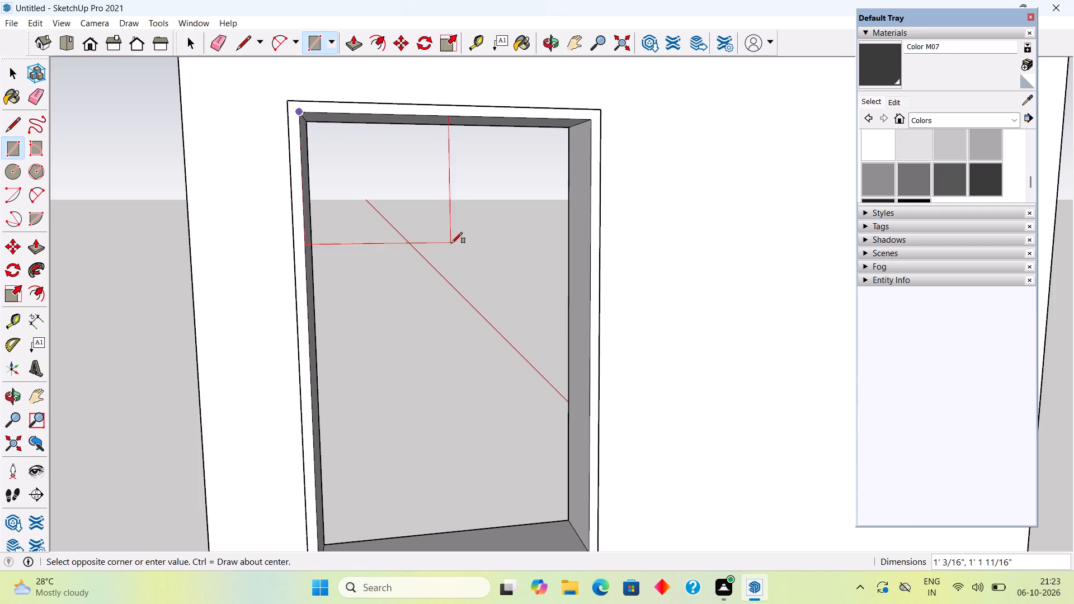
pyautogui.scroll(-5, 459, 241)
pyautogui.click(536, 430)
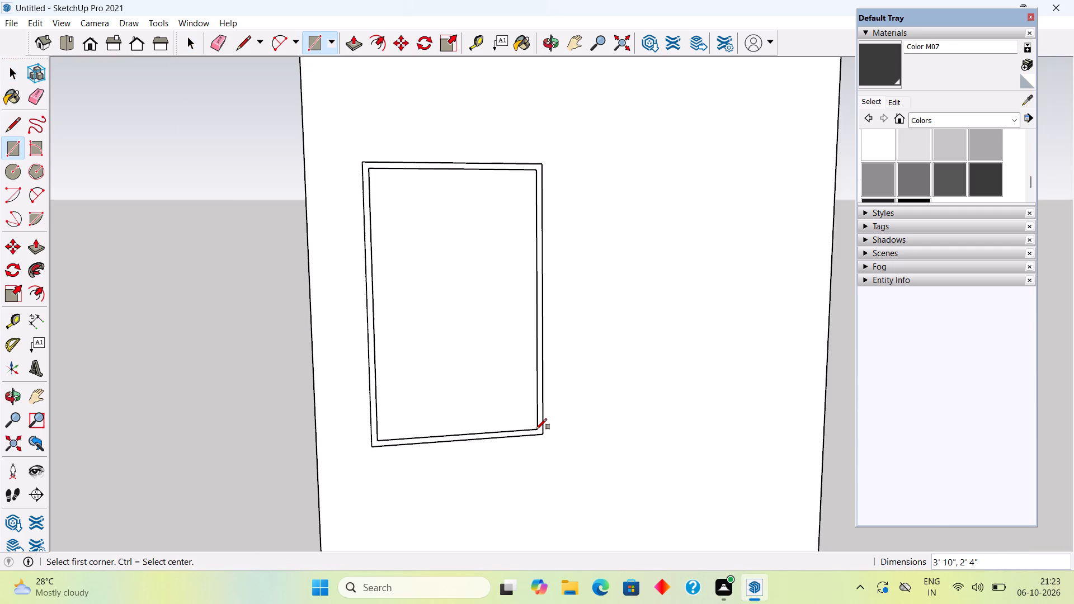
pyautogui.press('space')
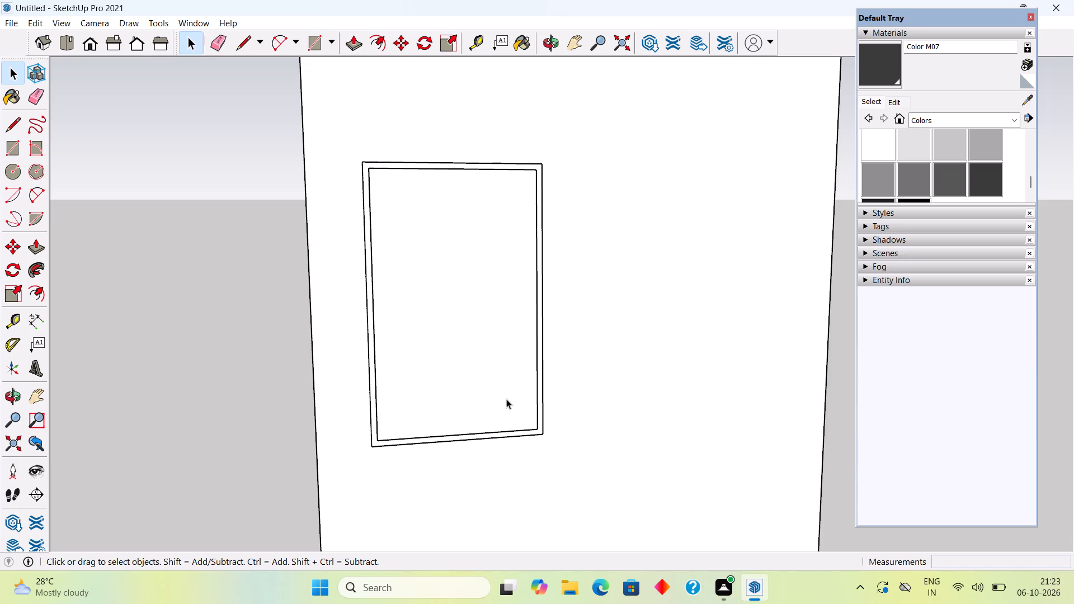
# Offset the new rectangle's edges 2" inward to outline the window sash.
pyautogui.click(502, 402)
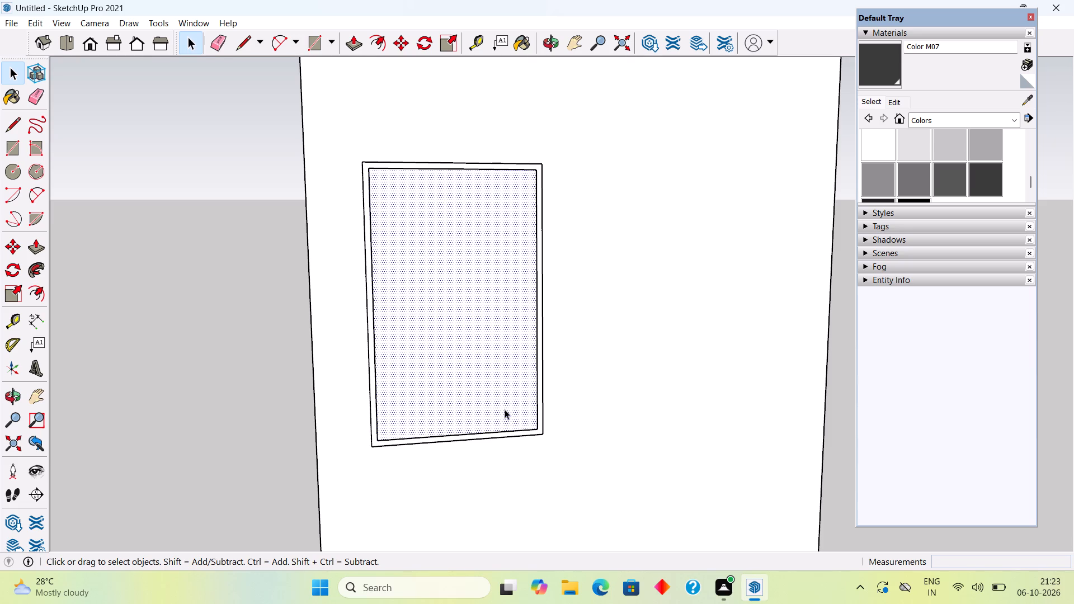
pyautogui.press('v')
pyautogui.press('f')
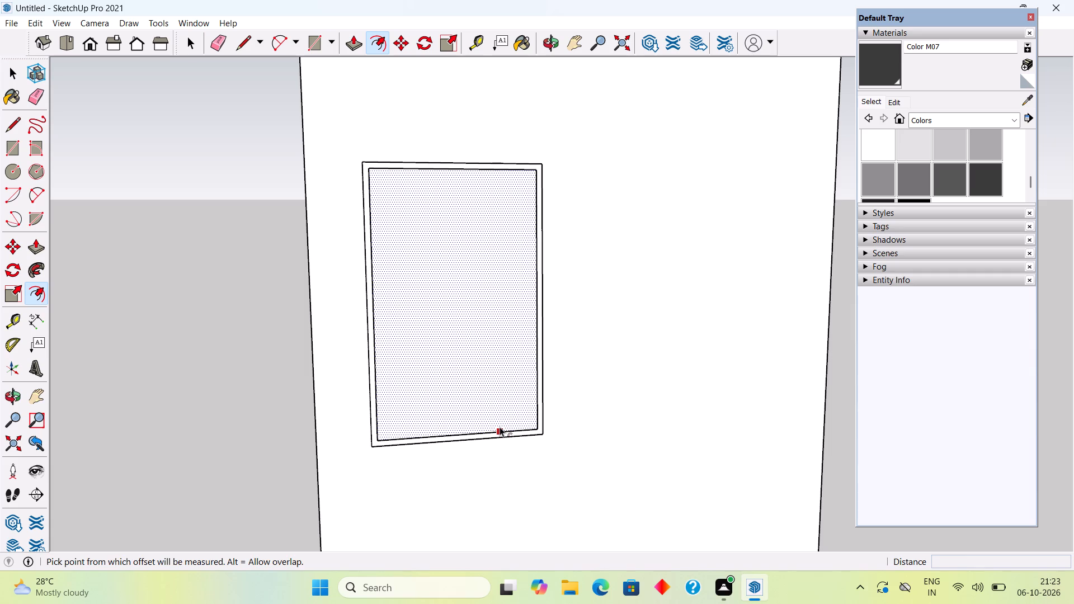
pyautogui.click(500, 427)
pyautogui.press('3')
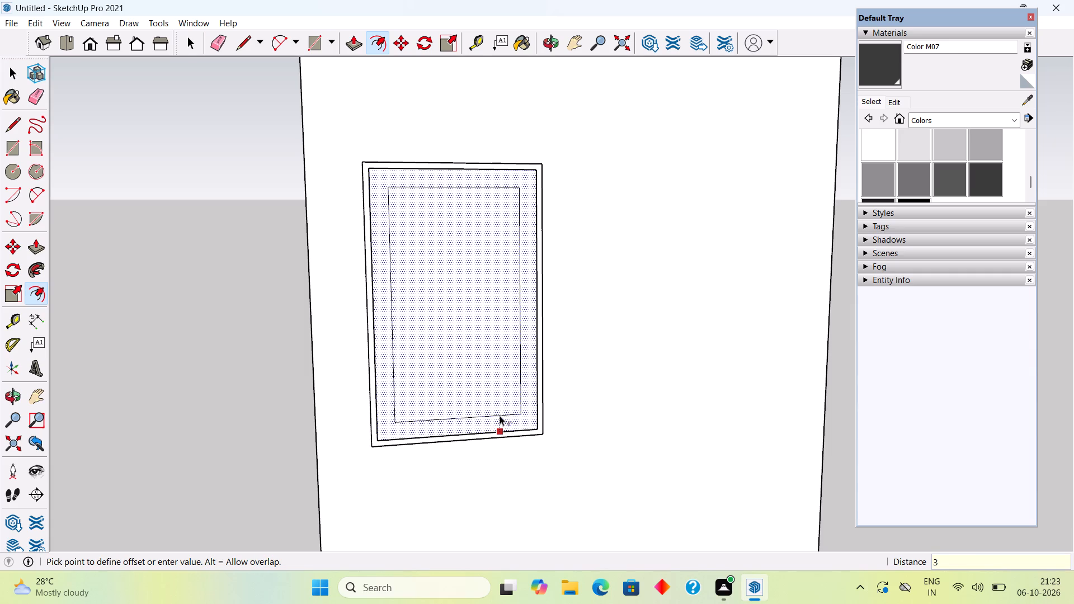
pyautogui.press('BackSpace')
pyautogui.write('2"')
pyautogui.press('Return')
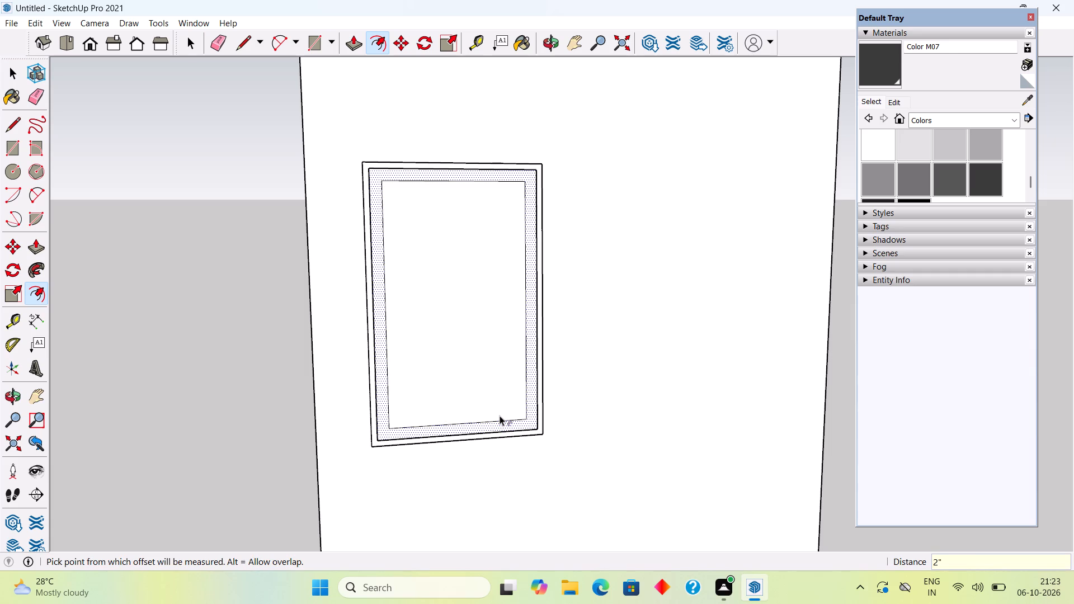
pyautogui.press('space')
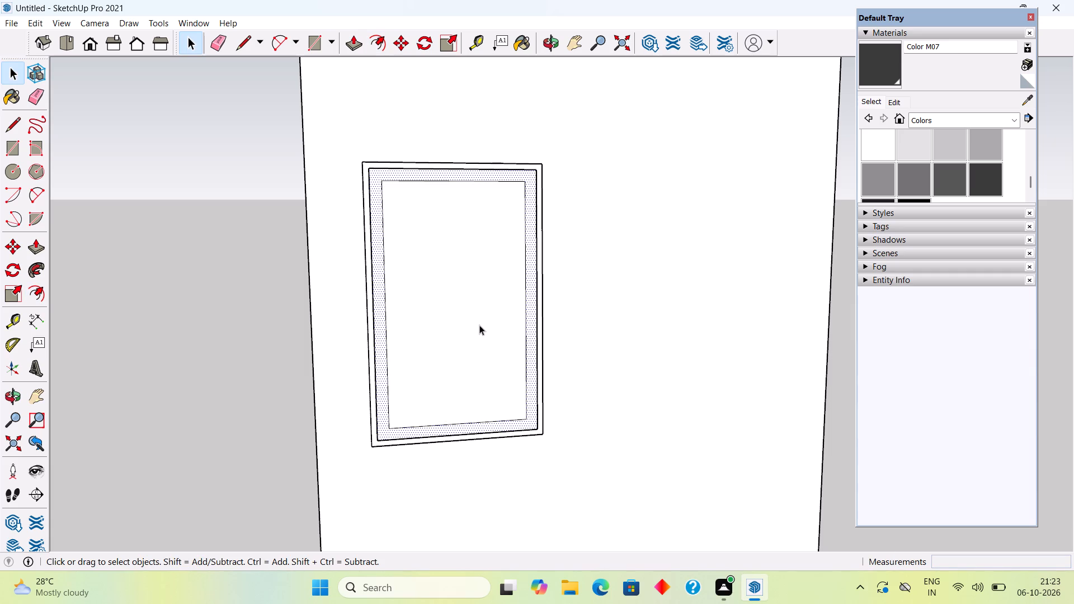
# Place a vertical guide at the sash's middle and two more guides 1" to either side of it.
pyautogui.press('t')
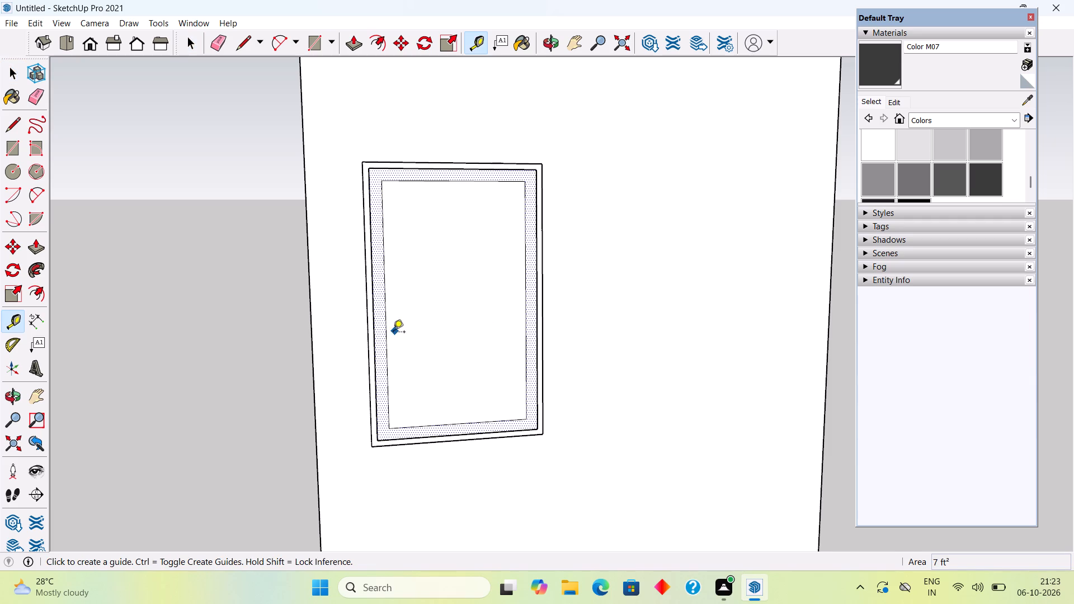
pyautogui.click(387, 340)
pyautogui.click(458, 423)
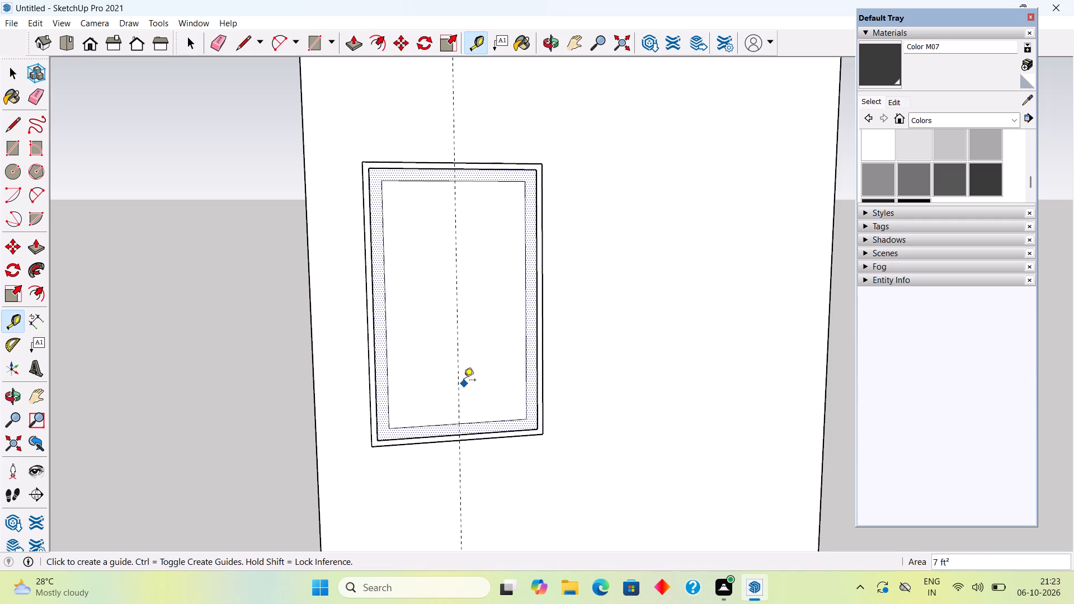
pyautogui.click(461, 374)
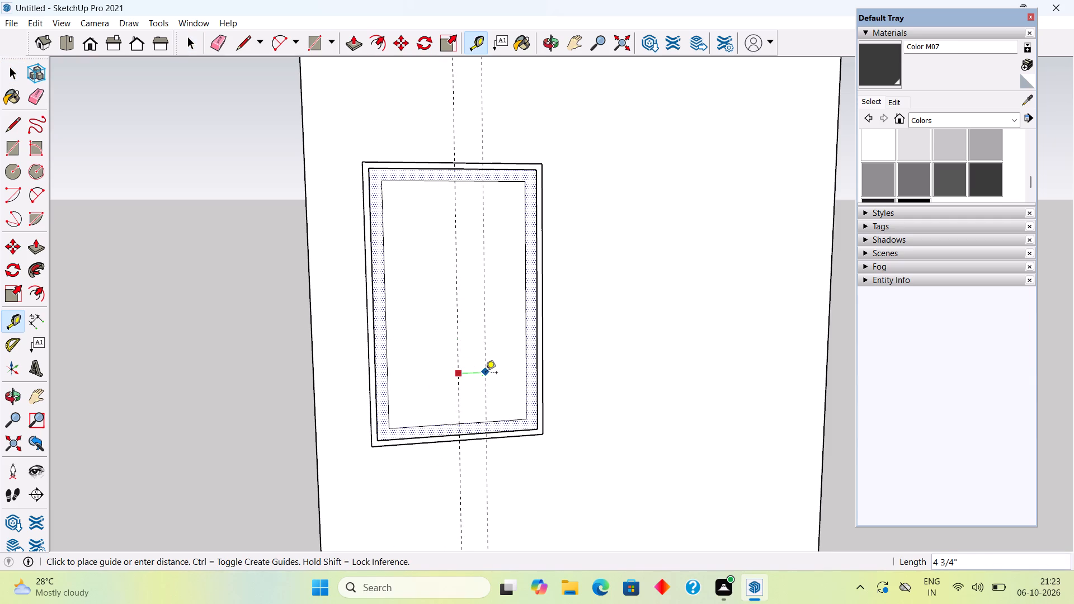
pyautogui.write('1"')
pyautogui.press('Return')
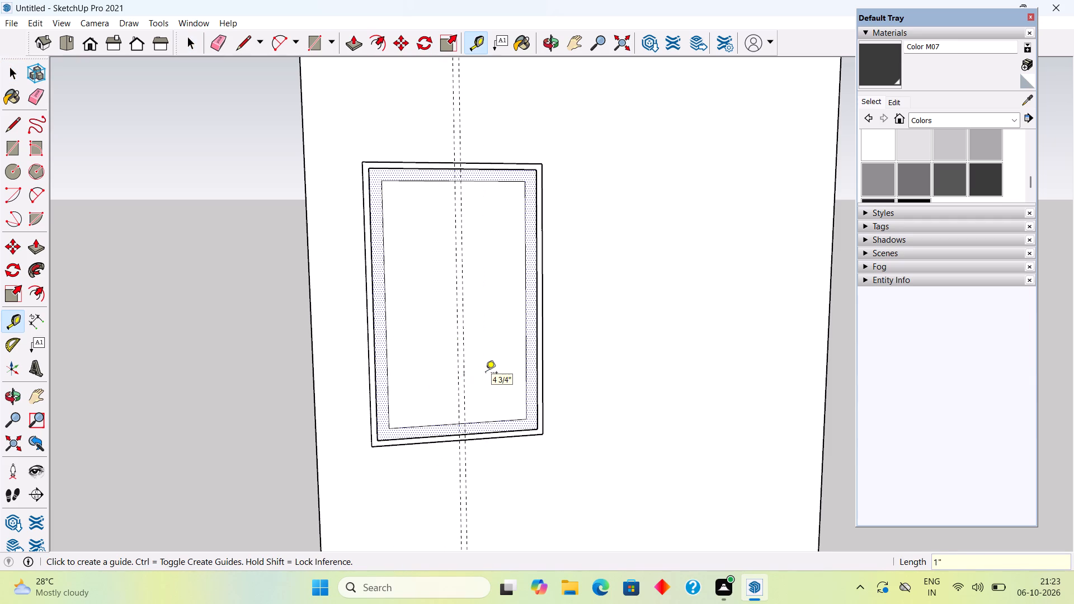
pyautogui.scroll(5, 459, 319)
pyautogui.click(457, 313)
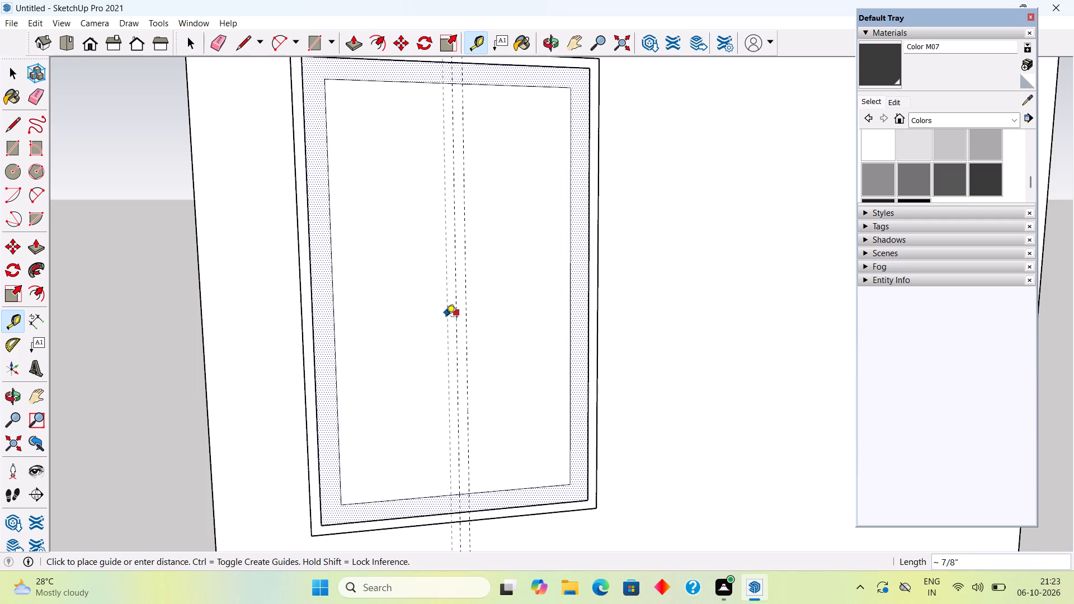
pyautogui.write('1"')
pyautogui.press('Return')
pyautogui.press('space')
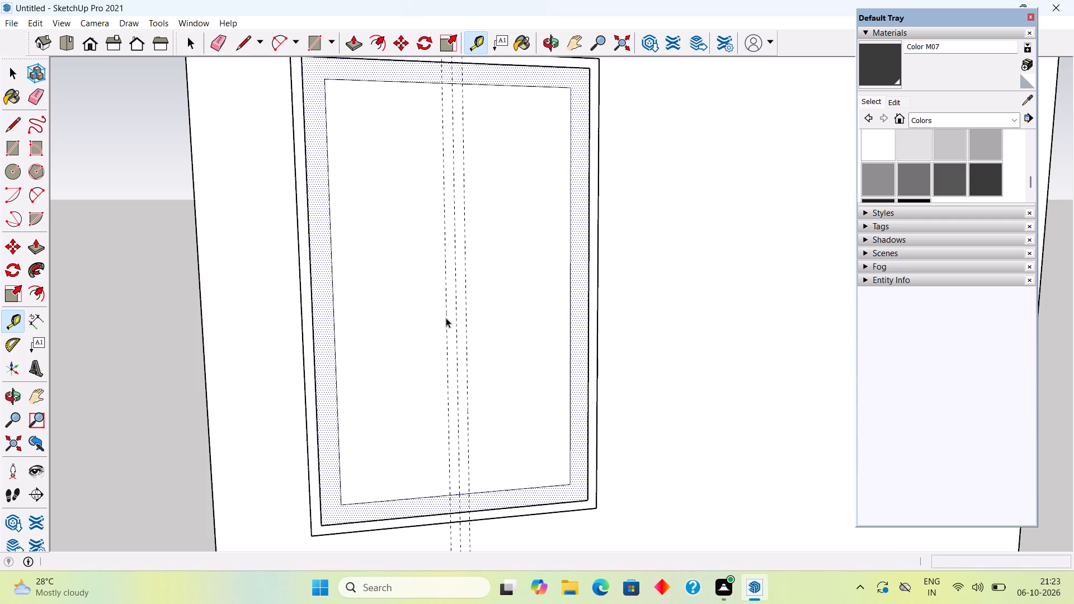
# Draw two vertical lines along the outer guides between the inner rectangle's top and bottom edges to form the central mullion.
pyautogui.write('L')
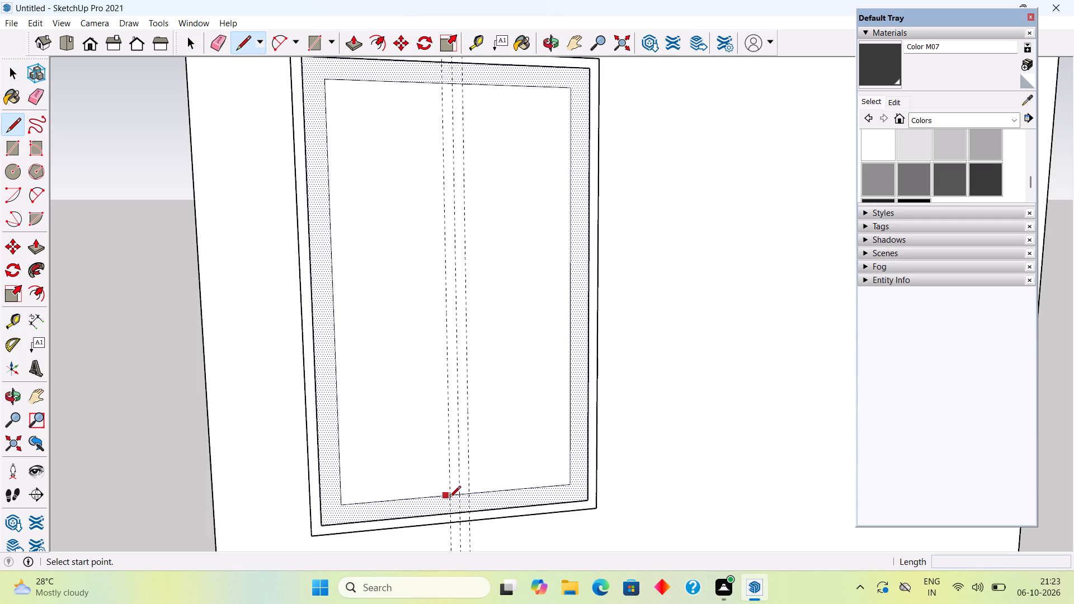
pyautogui.click(450, 498)
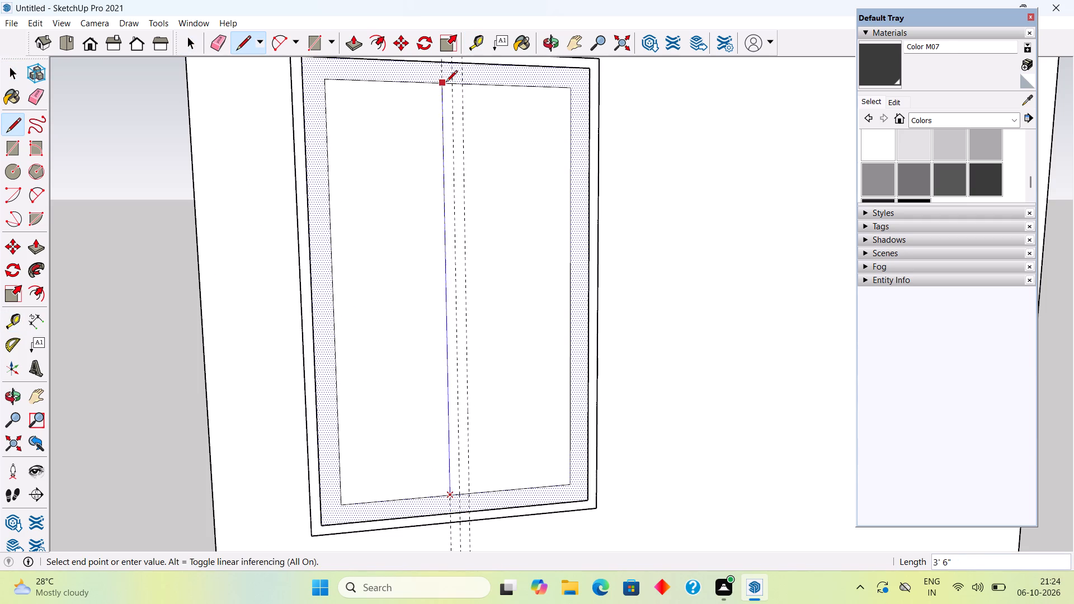
pyautogui.click(446, 83)
pyautogui.click(460, 81)
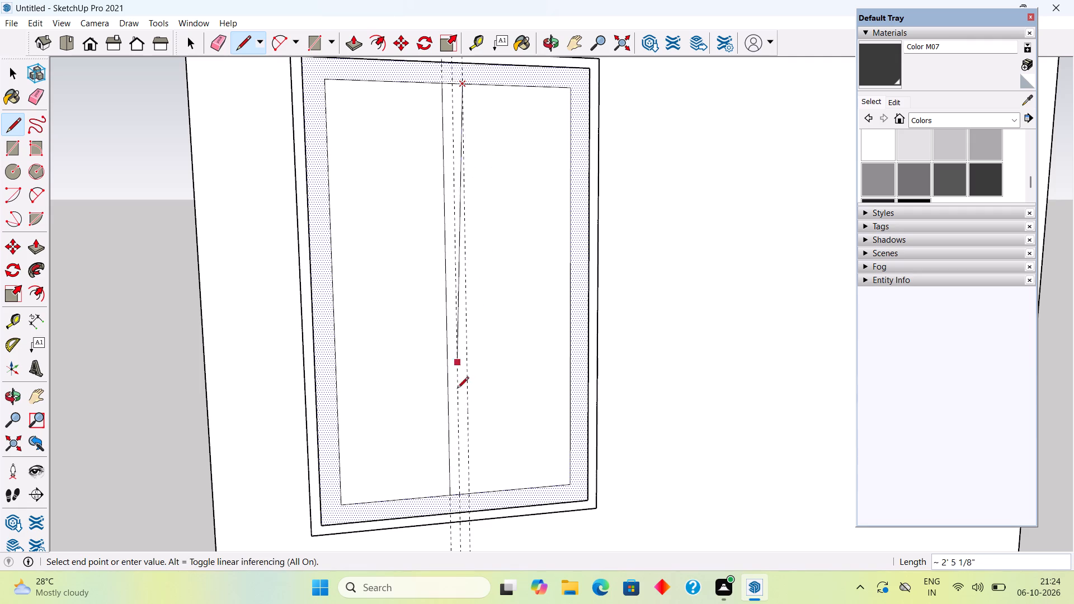
pyautogui.moveTo(470, 492); pyautogui.dragTo(467, 487)
pyautogui.press('space')
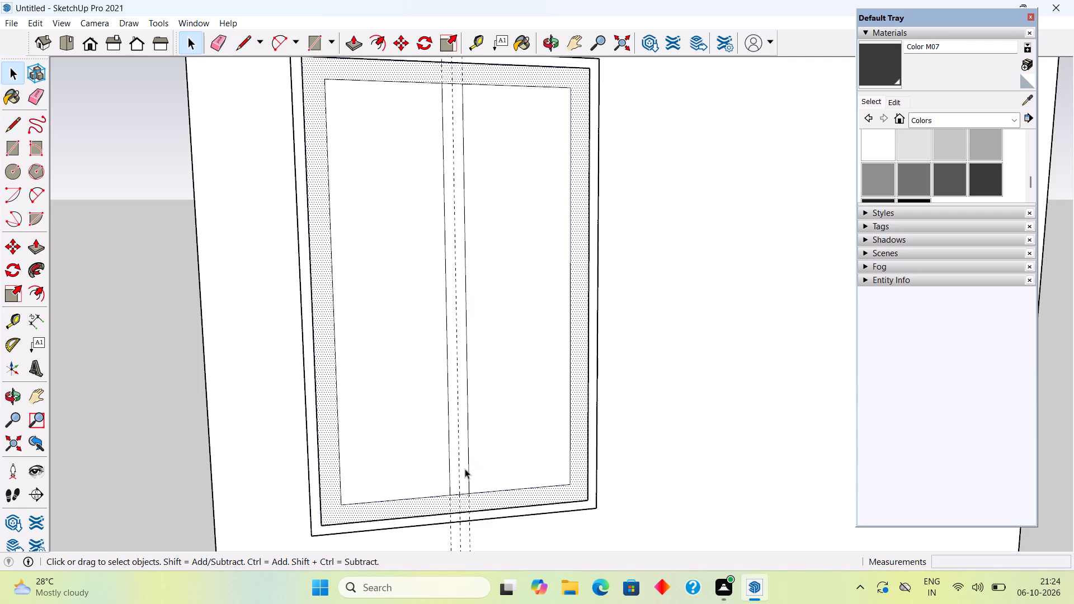
# Erase the short edges at the mullion's top and bottom ends to merge it with the sash face.
pyautogui.press('e')
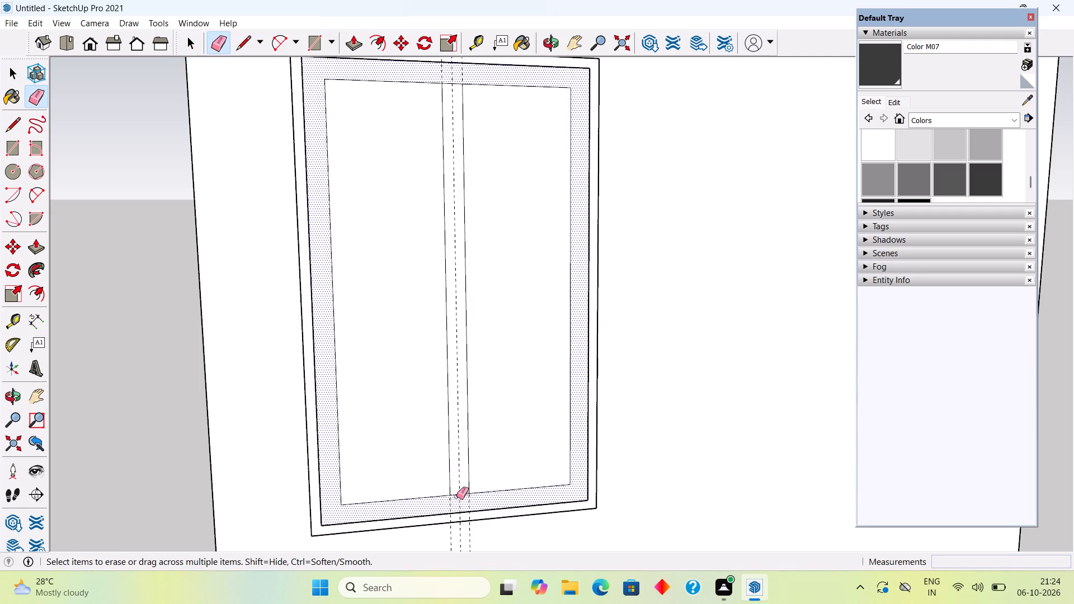
pyautogui.click(456, 495)
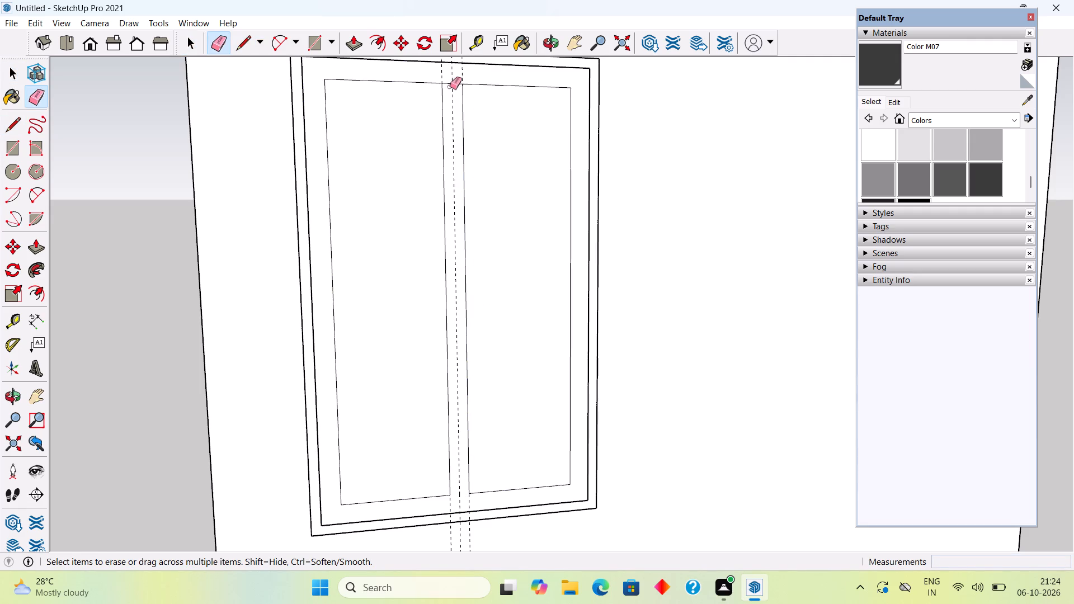
pyautogui.click(450, 82)
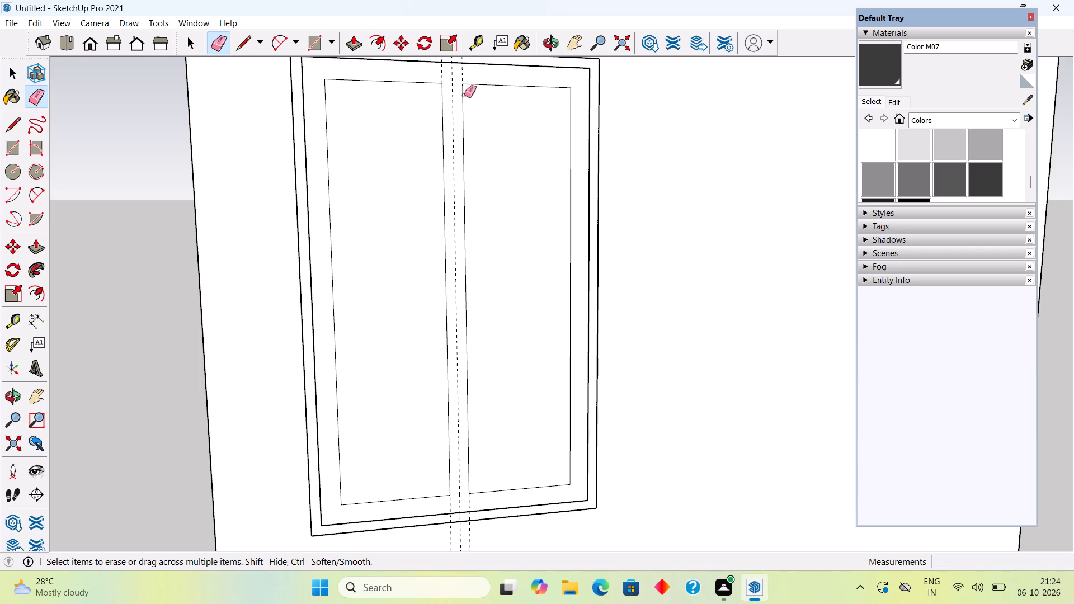
pyautogui.press('space')
# Push/Pull the sash face with its central mullion outward by 3".
pyautogui.click(458, 102)
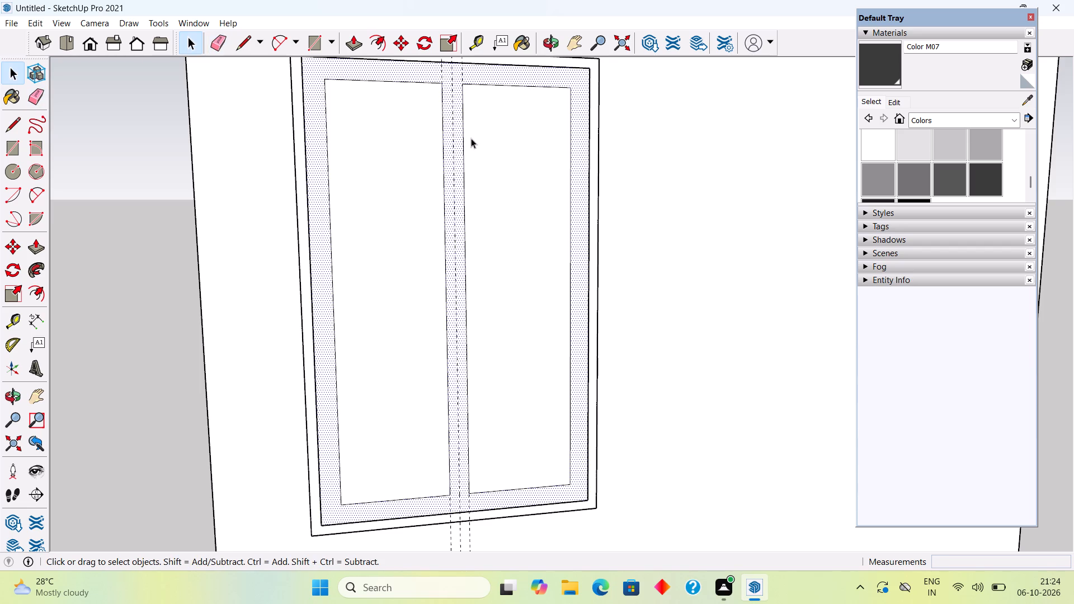
pyautogui.press('p')
pyautogui.click(453, 183)
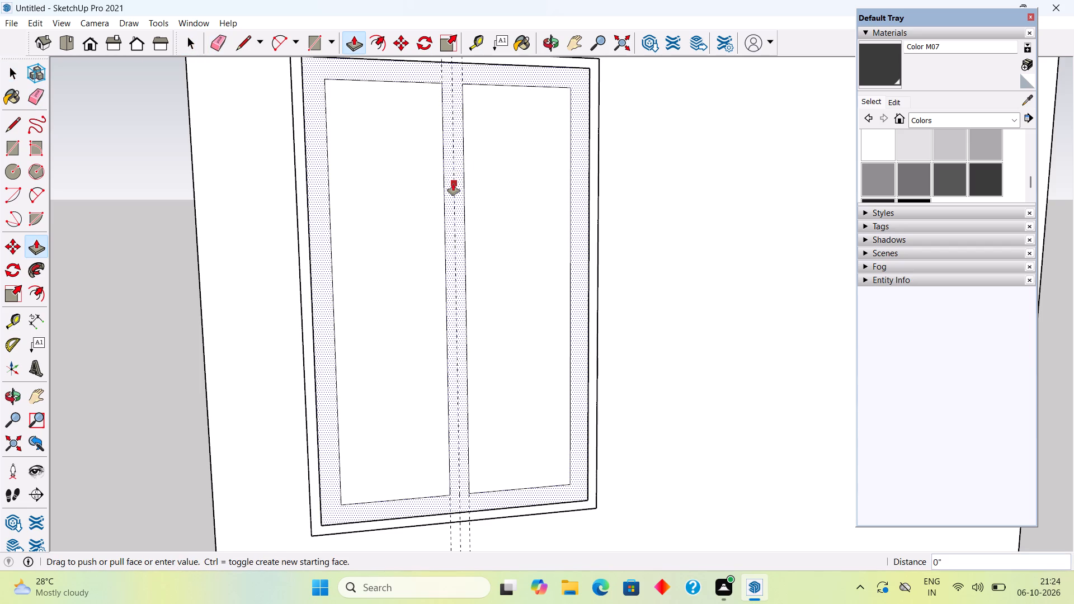
pyautogui.write('3"')
pyautogui.press('Return')
pyautogui.press('space')
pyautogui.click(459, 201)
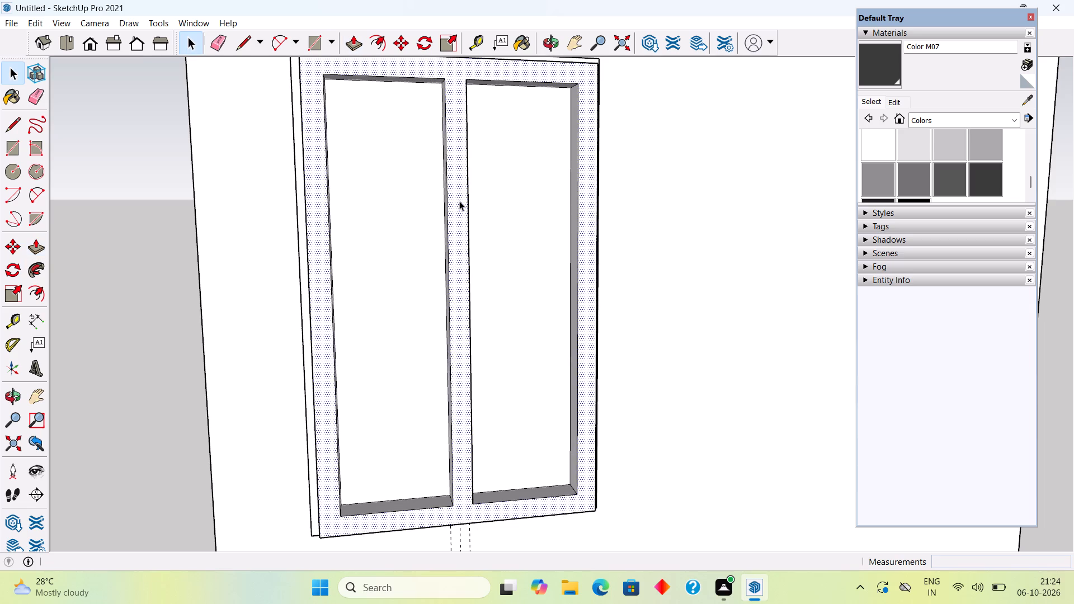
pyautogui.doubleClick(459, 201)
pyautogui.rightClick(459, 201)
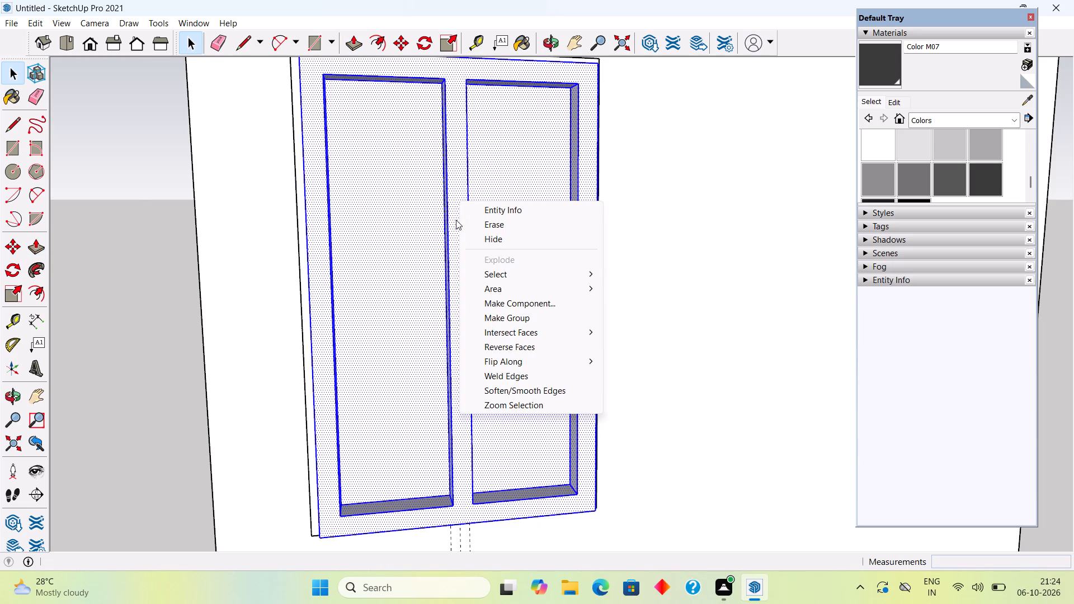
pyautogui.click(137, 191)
# Delete the two pane faces on either side of the mullion to open up the sash.
pyautogui.click(408, 255)
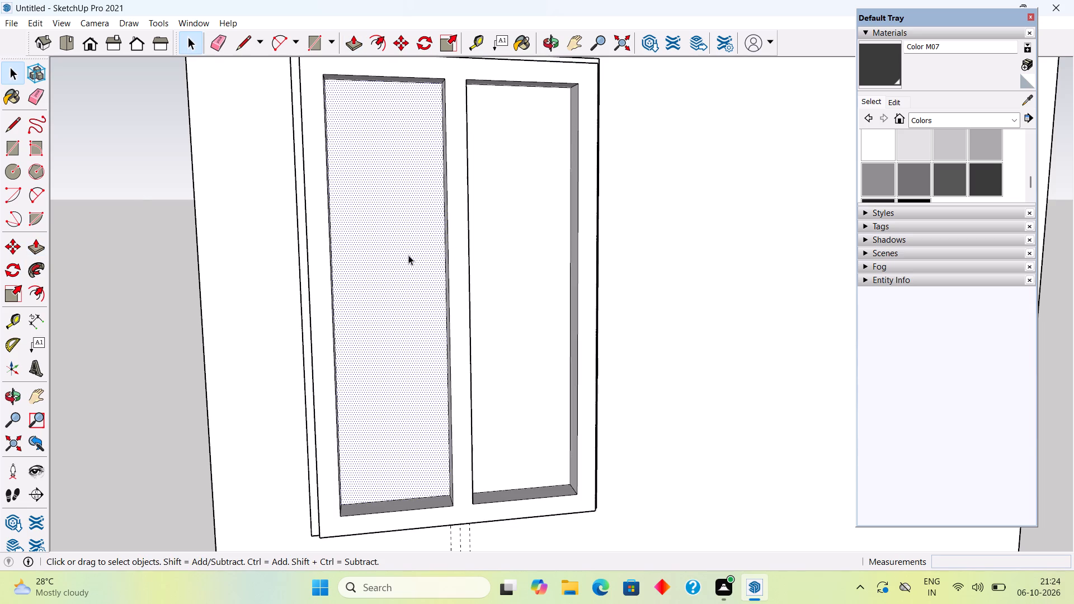
pyautogui.press('Delete')
pyautogui.click(533, 296)
pyautogui.press('Delete')
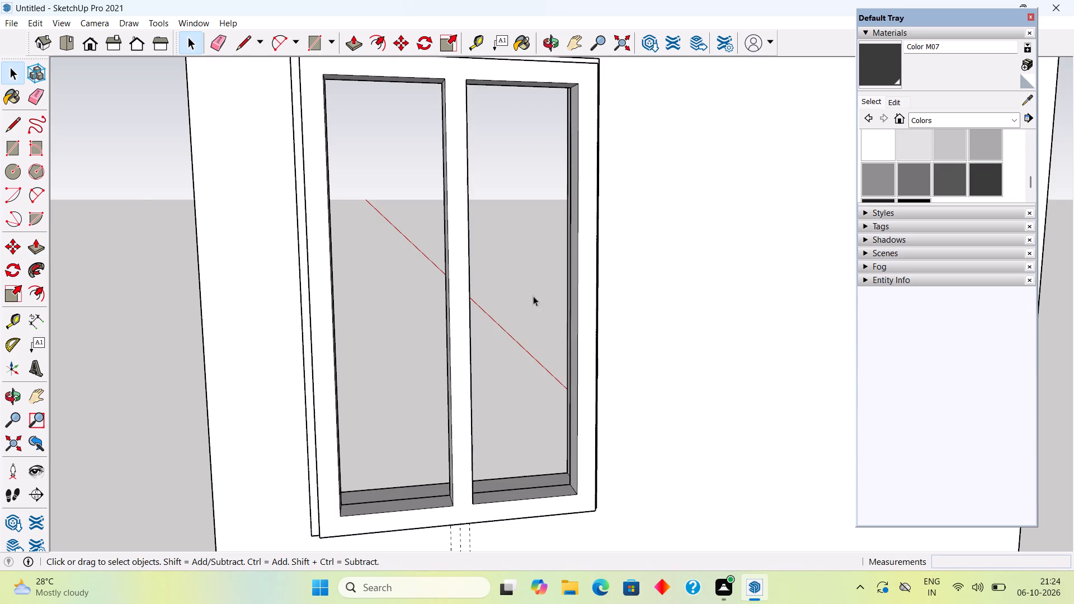
# Make the whole two-pane sash with its central mullion into a group.
pyautogui.tripleClick(461, 429)
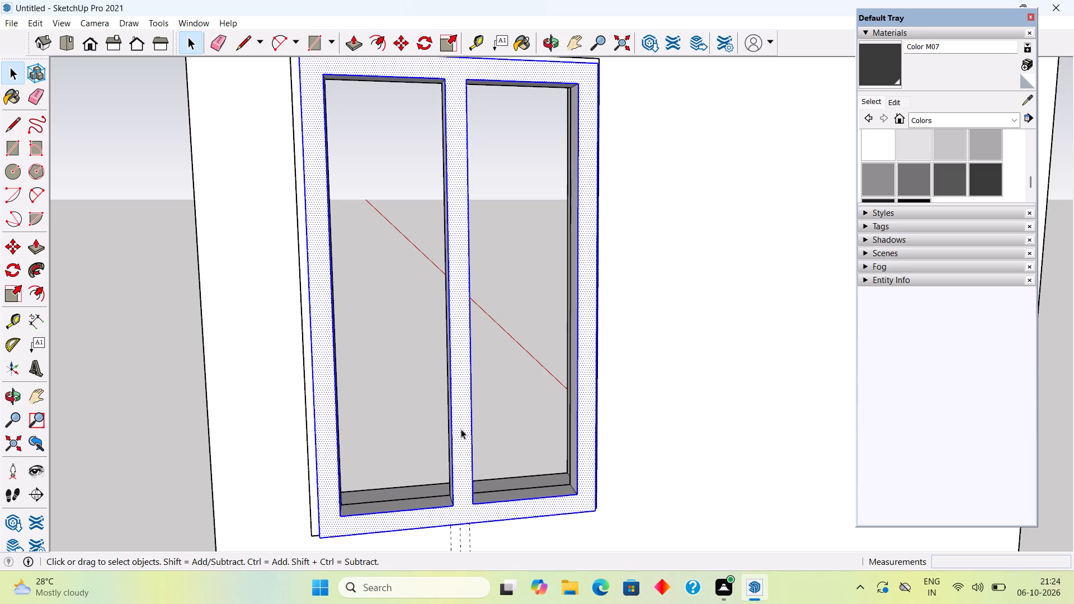
pyautogui.rightClick(461, 429)
pyautogui.click(568, 337)
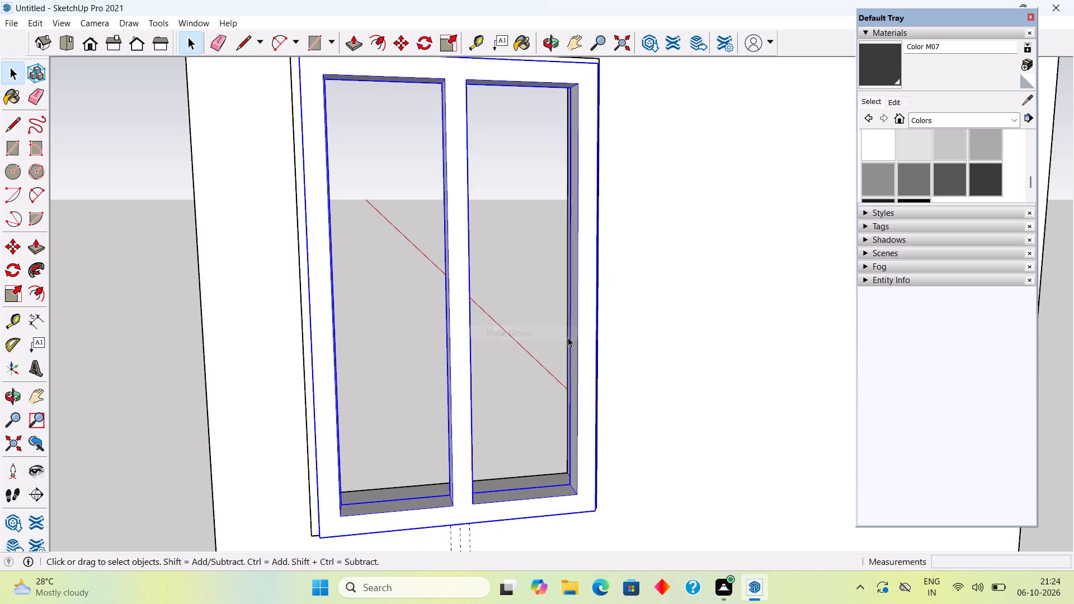
# Move the sash group back from its bottom front corner to the matching rear corner, into the window frame.
pyautogui.moveTo(568, 337); pyautogui.dragTo(364, 349, button='middle')
pyautogui.scroll(3, 559, 467)
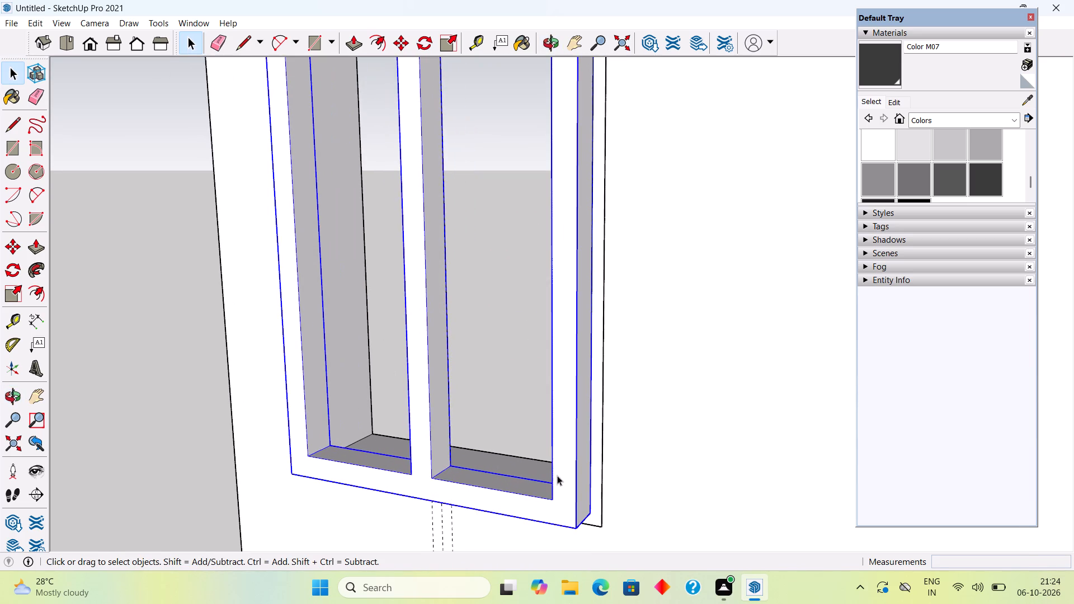
pyautogui.moveTo(552, 462); pyautogui.dragTo(497, 388, button='middle')
pyautogui.scroll(3, 574, 476)
pyautogui.moveTo(567, 481); pyautogui.dragTo(663, 483, button='middle')
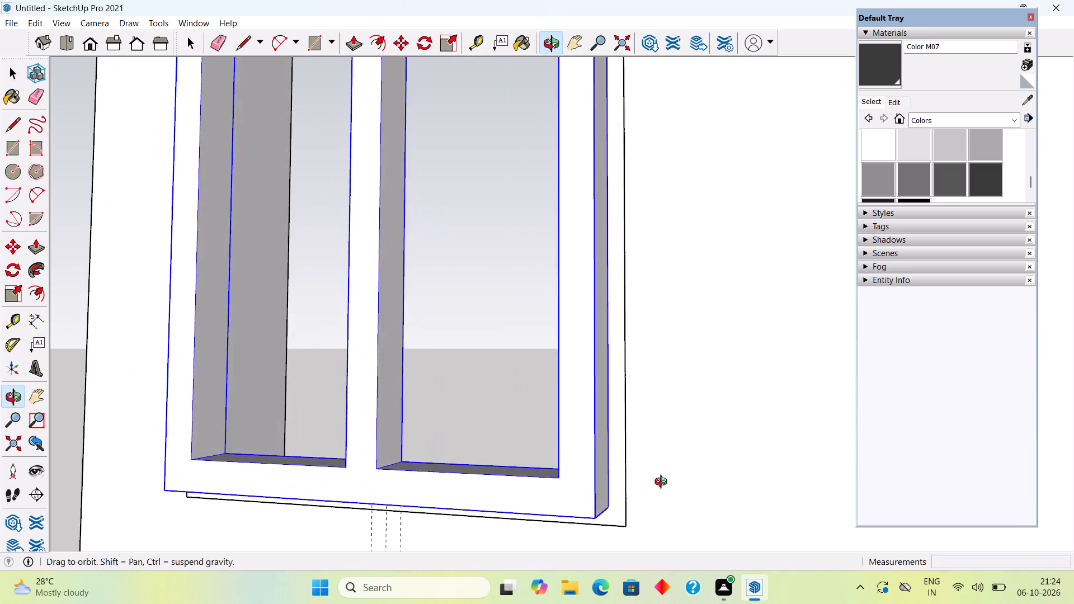
pyautogui.moveTo(663, 483); pyautogui.dragTo(667, 482, button='middle')
pyautogui.press('m')
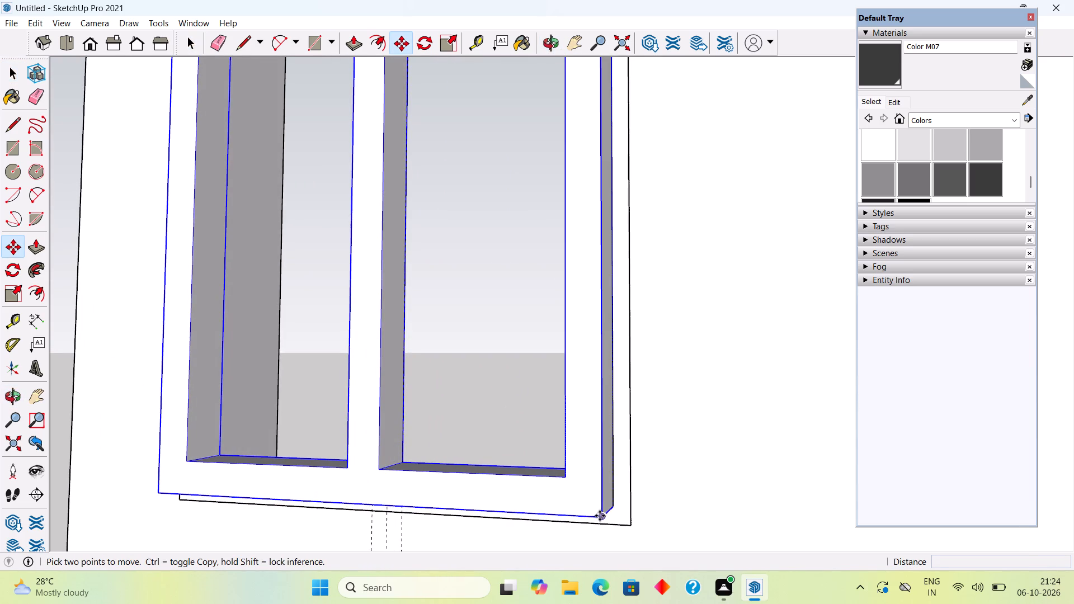
pyautogui.click(600, 516)
pyautogui.click(614, 505)
# Move the sash group about 2 9/16" deeper into the frame, starting from its other bottom corner.
pyautogui.press('m')
pyautogui.scroll(2, 200, 485)
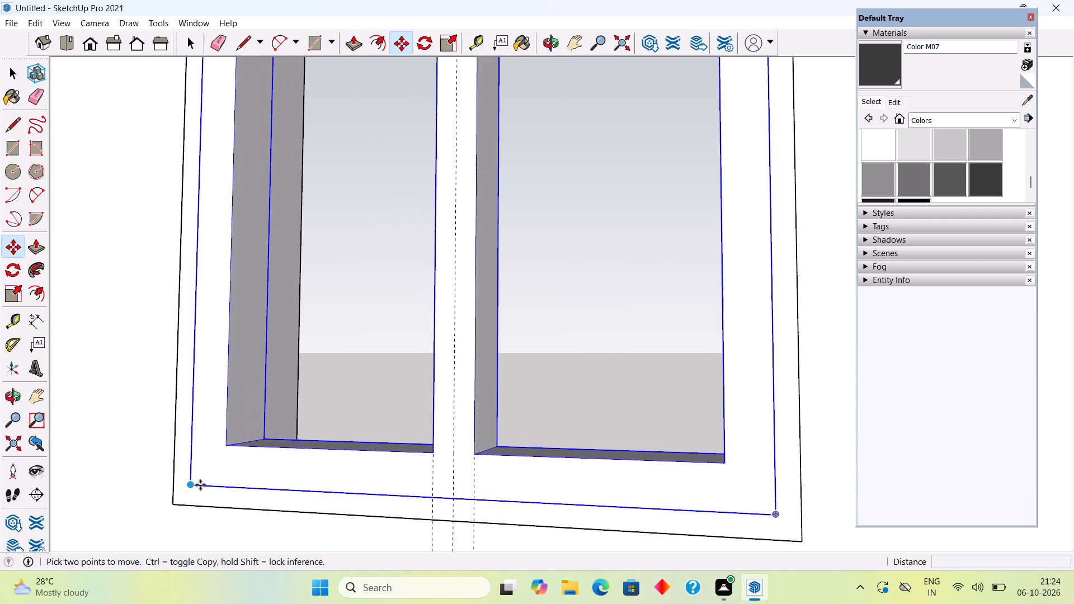
pyautogui.scroll(1, 200, 485)
pyautogui.click(192, 483)
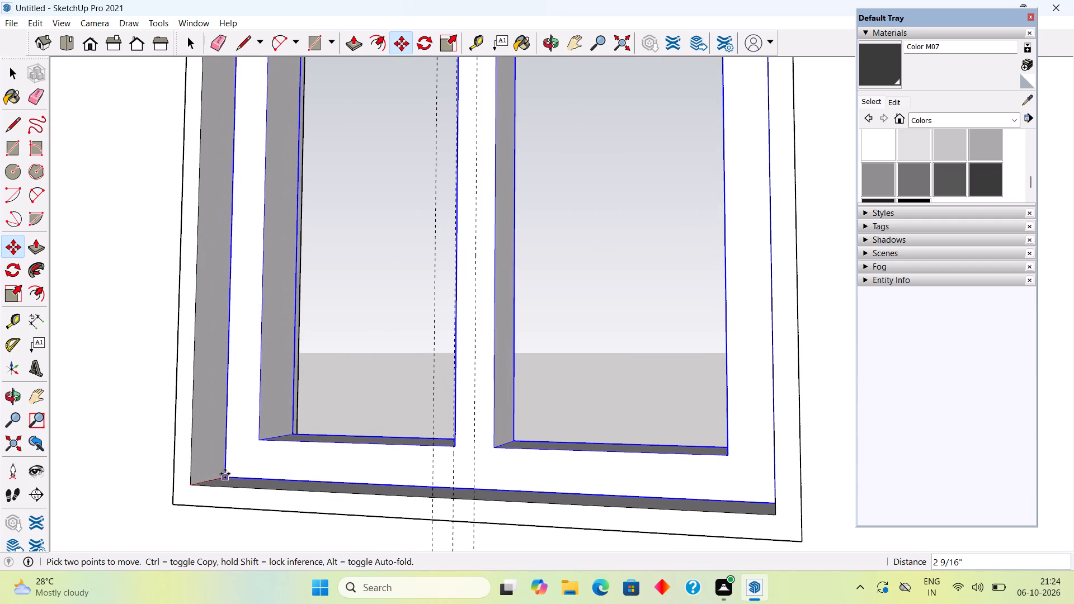
pyautogui.click(225, 474)
pyautogui.press('space')
pyautogui.moveTo(224, 474); pyautogui.dragTo(454, 475, button='middle')
pyautogui.scroll(-12, 454, 475)
pyautogui.click(210, 303)
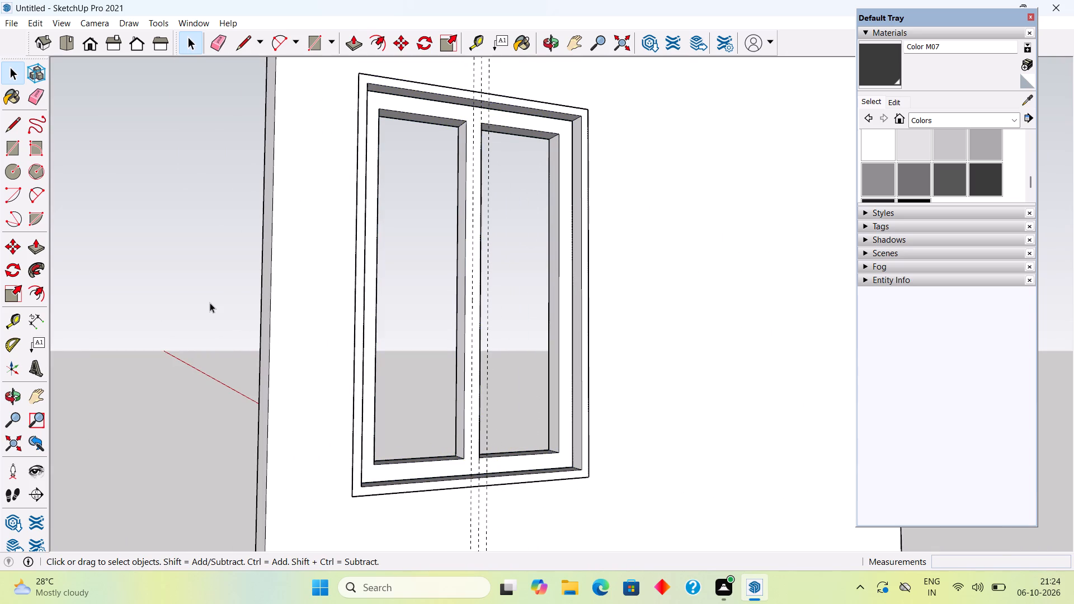
# Place a vertical guide roughly midway across the depth of the sash's inner side face.
pyautogui.moveTo(460, 268); pyautogui.dragTo(339, 321, button='middle')
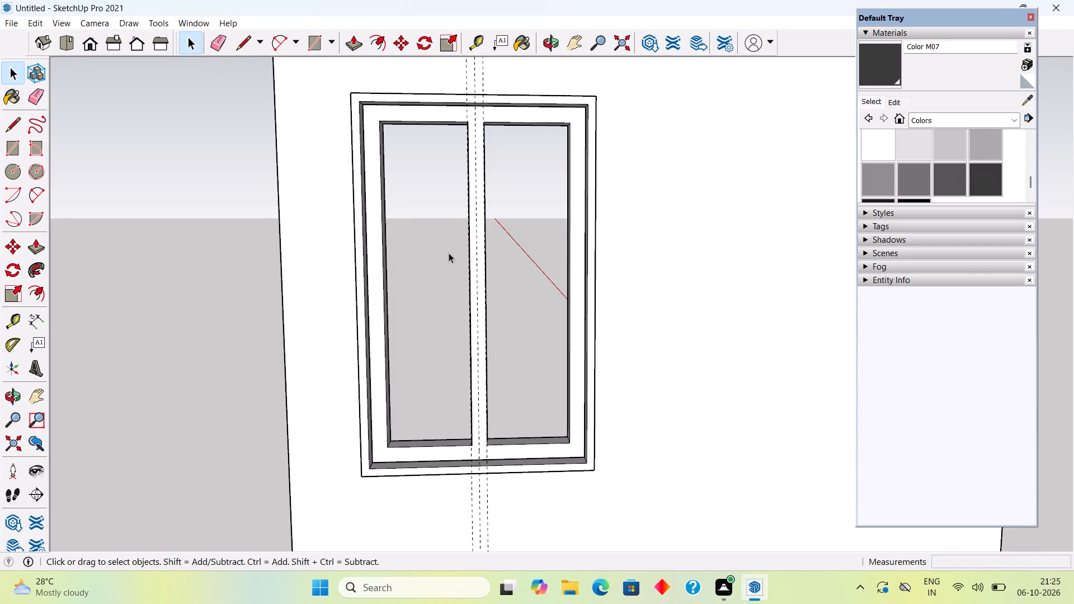
pyautogui.moveTo(436, 256); pyautogui.dragTo(257, 273, button='middle')
pyautogui.moveTo(422, 324); pyautogui.dragTo(296, 324, button='middle')
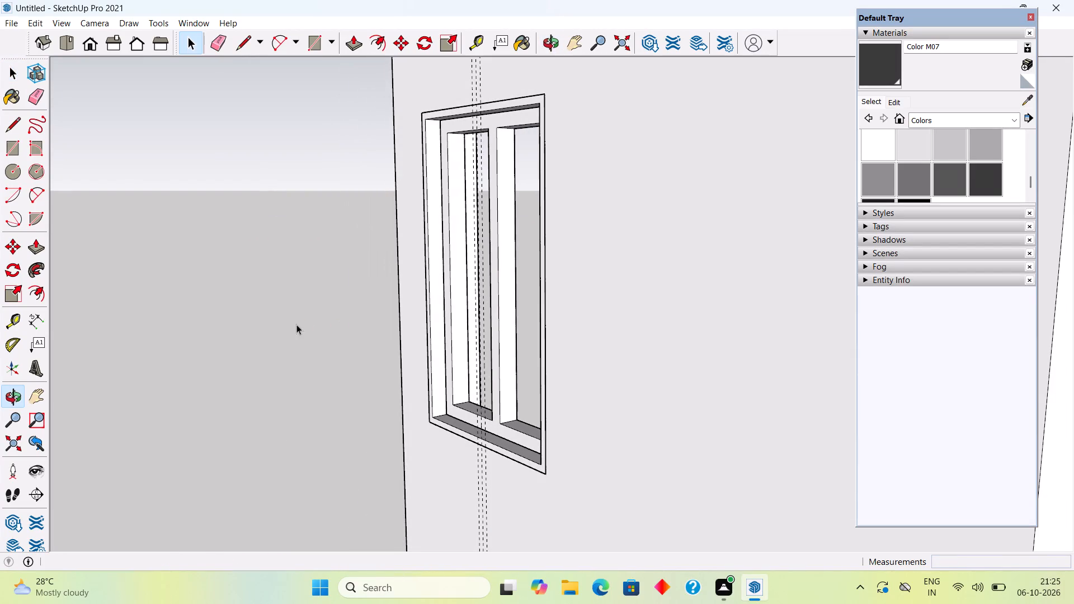
pyautogui.scroll(2, 345, 325)
pyautogui.scroll(7, 479, 334)
pyautogui.scroll(-4, 481, 350)
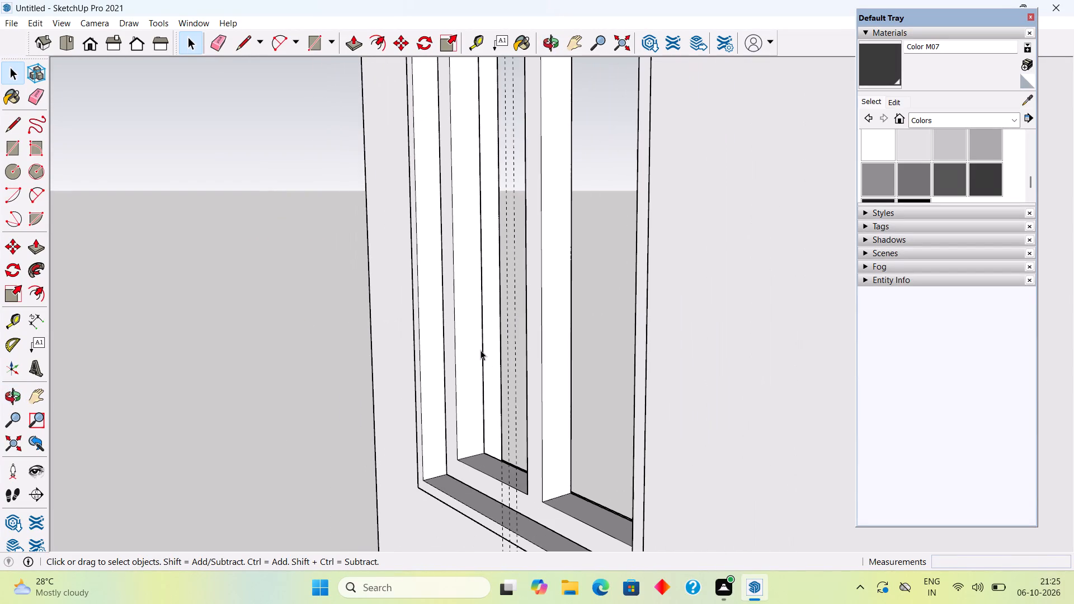
pyautogui.scroll(6, 446, 447)
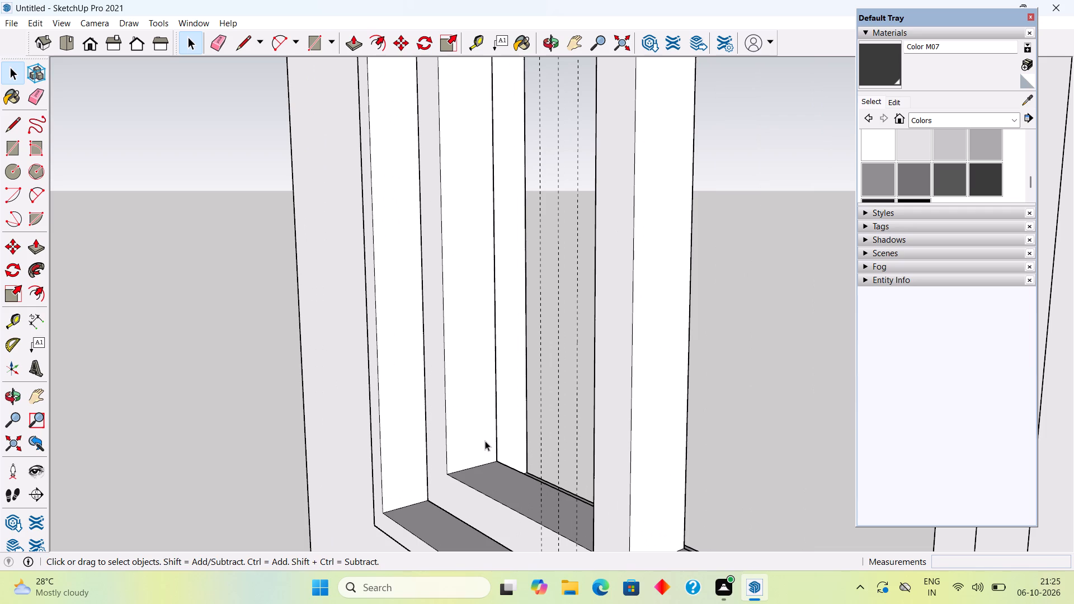
pyautogui.press('t')
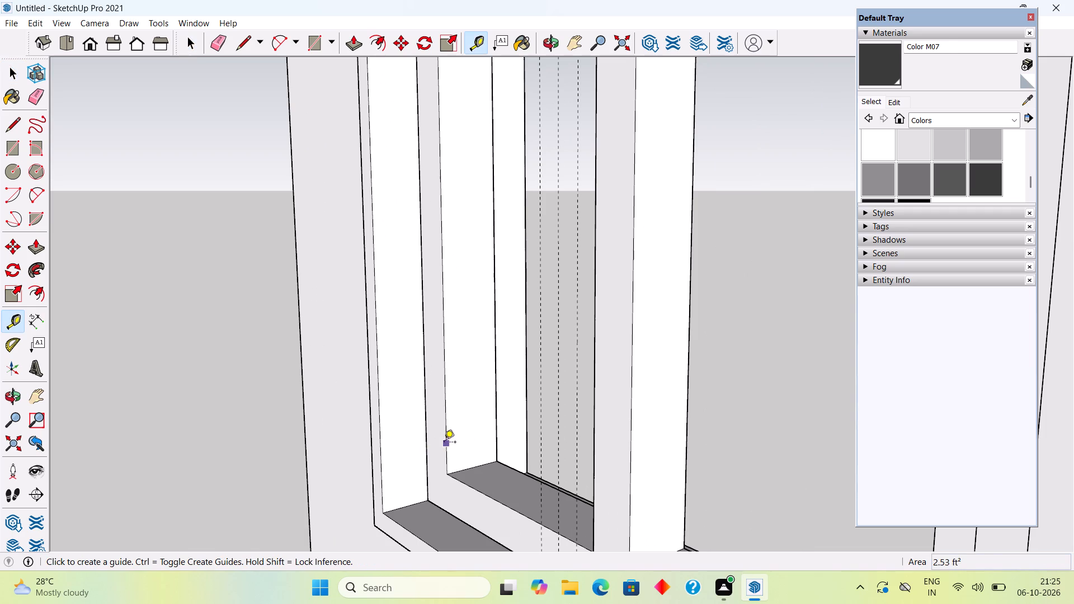
pyautogui.click(446, 439)
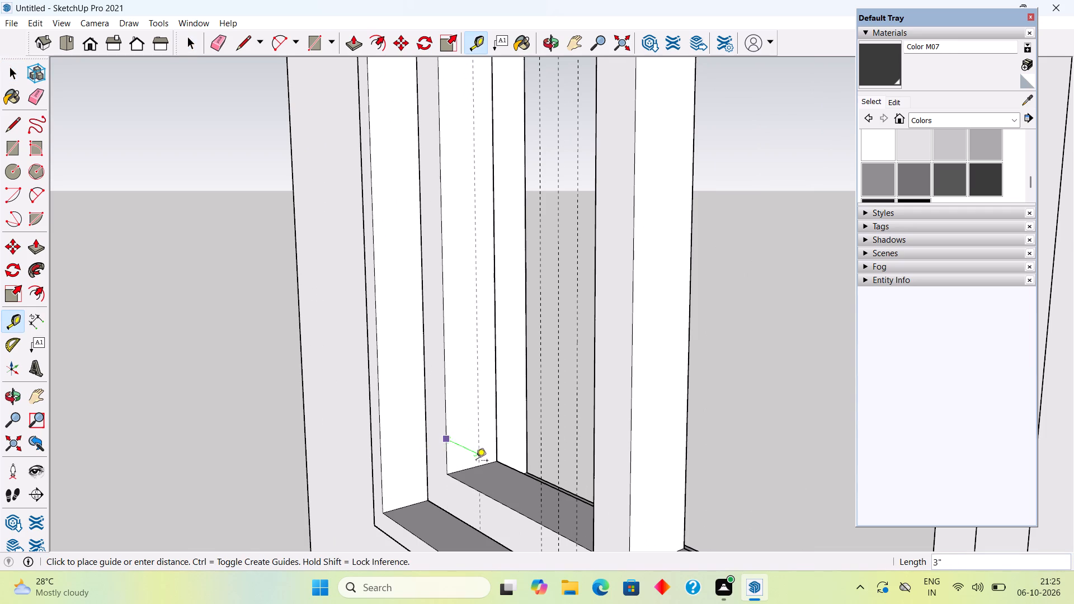
pyautogui.scroll(6, 469, 465)
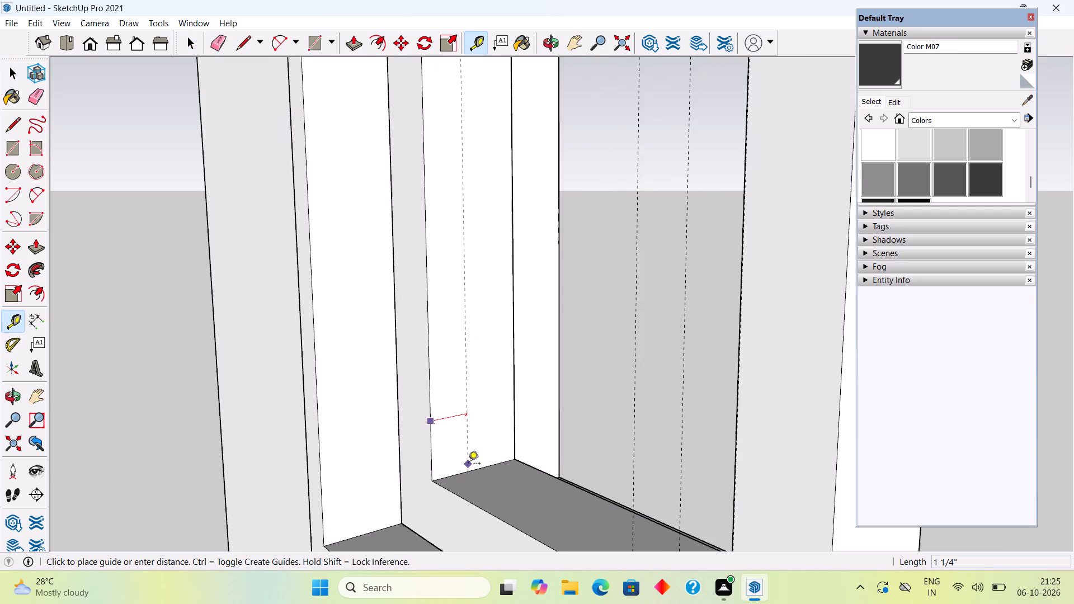
pyautogui.click(473, 469)
pyautogui.press('space')
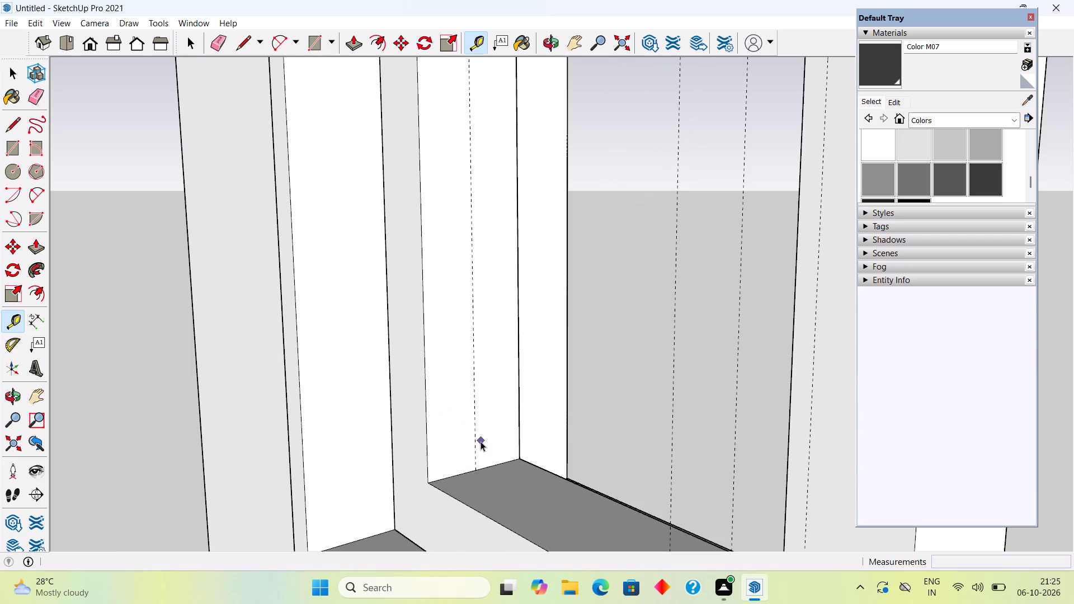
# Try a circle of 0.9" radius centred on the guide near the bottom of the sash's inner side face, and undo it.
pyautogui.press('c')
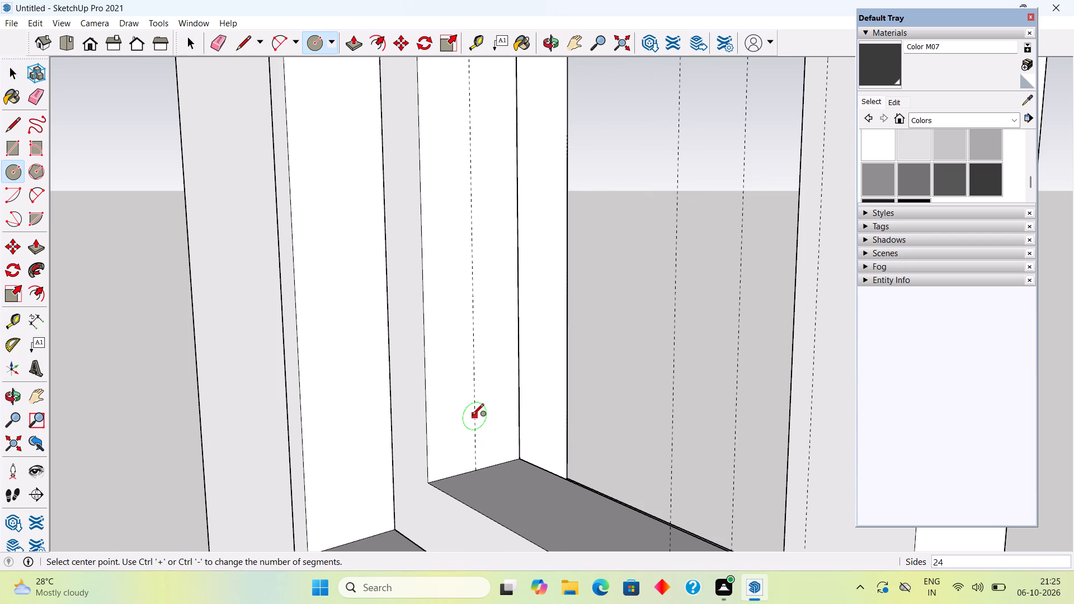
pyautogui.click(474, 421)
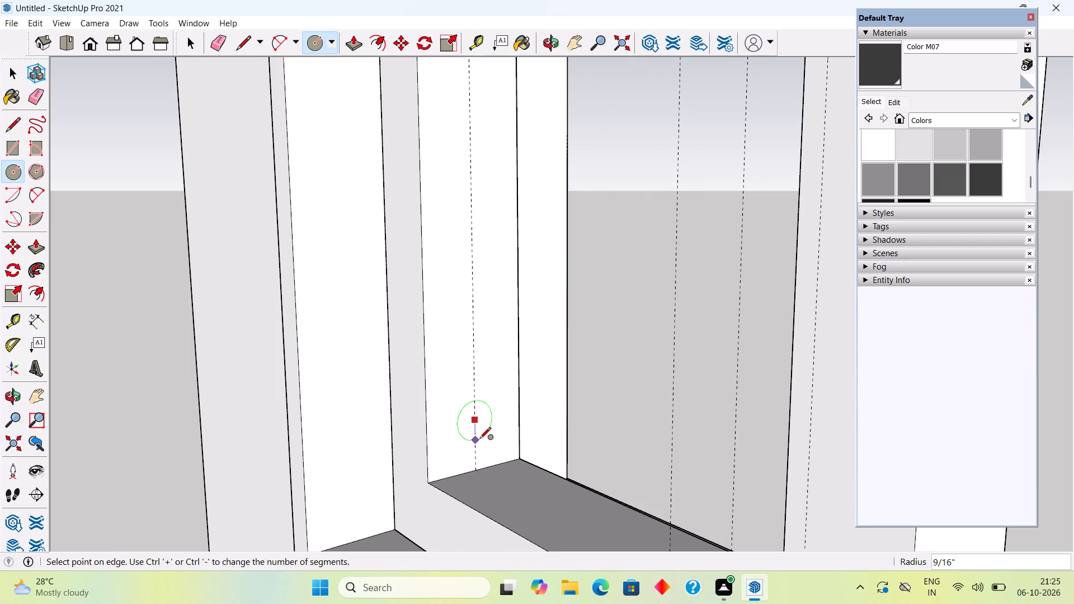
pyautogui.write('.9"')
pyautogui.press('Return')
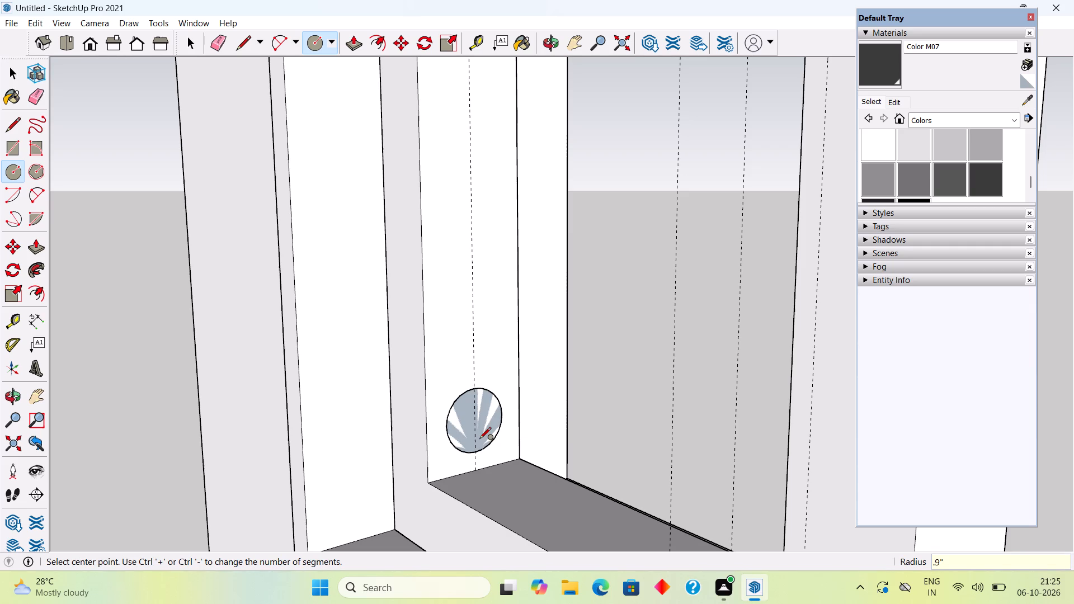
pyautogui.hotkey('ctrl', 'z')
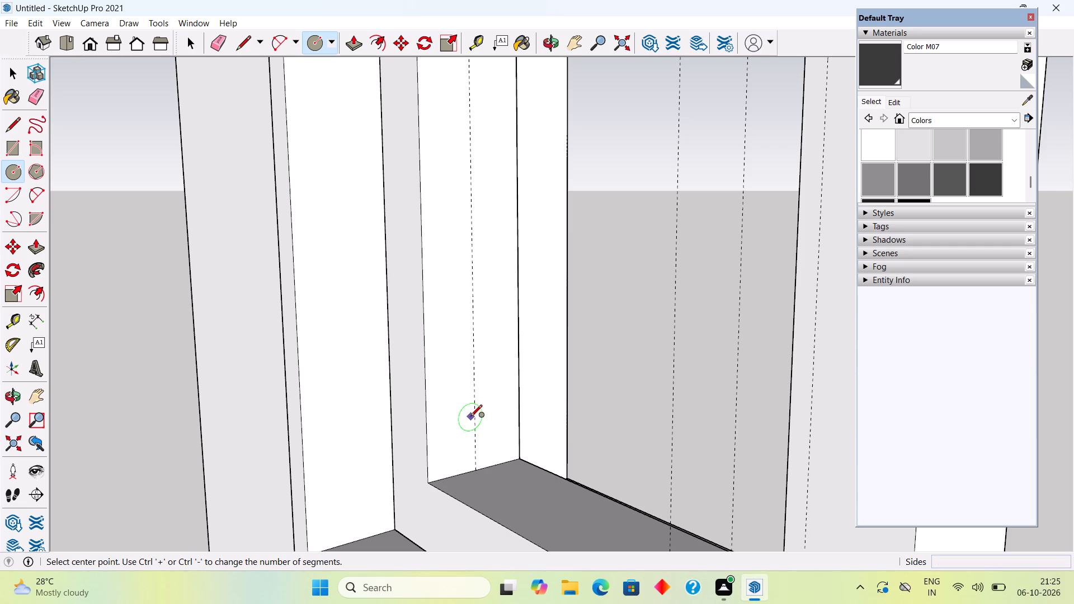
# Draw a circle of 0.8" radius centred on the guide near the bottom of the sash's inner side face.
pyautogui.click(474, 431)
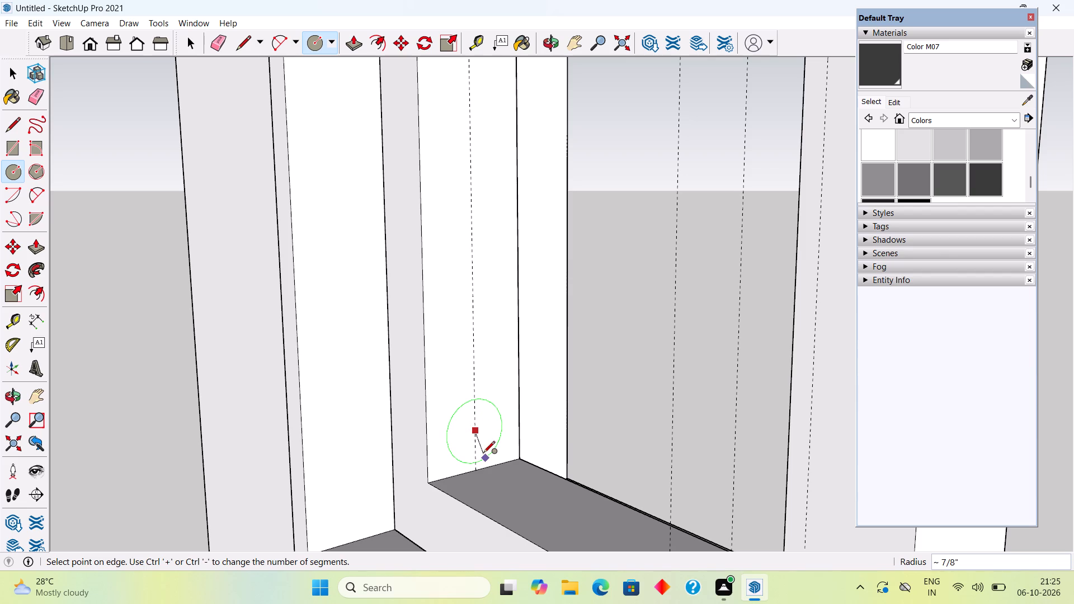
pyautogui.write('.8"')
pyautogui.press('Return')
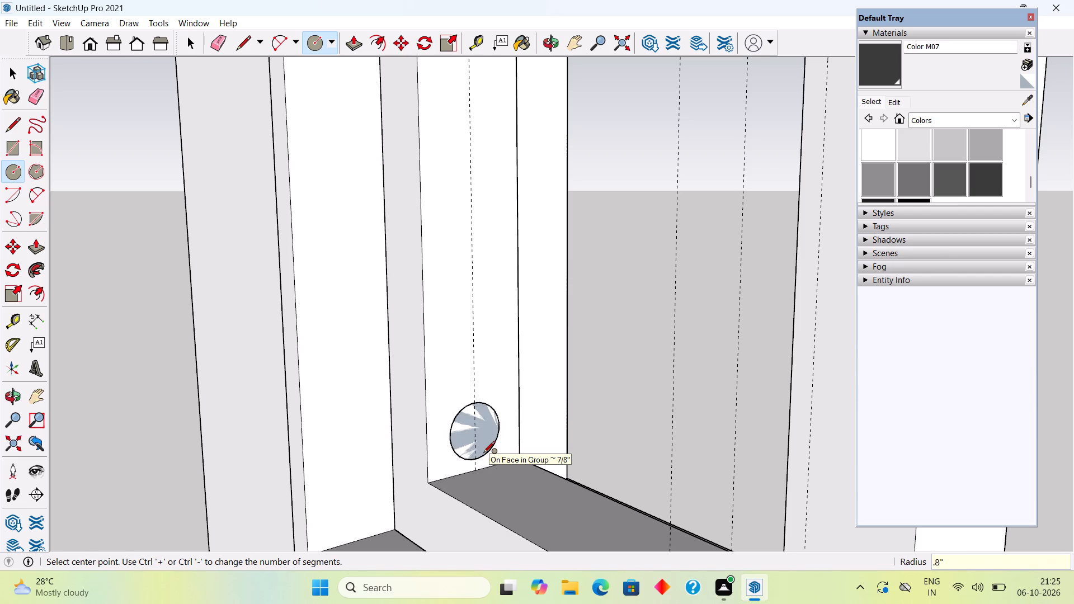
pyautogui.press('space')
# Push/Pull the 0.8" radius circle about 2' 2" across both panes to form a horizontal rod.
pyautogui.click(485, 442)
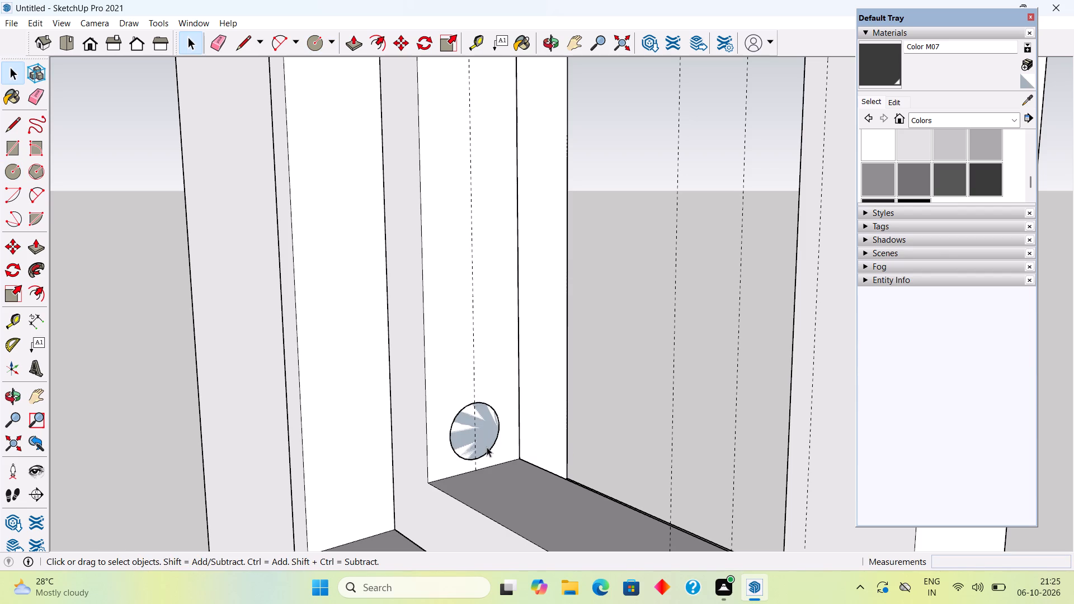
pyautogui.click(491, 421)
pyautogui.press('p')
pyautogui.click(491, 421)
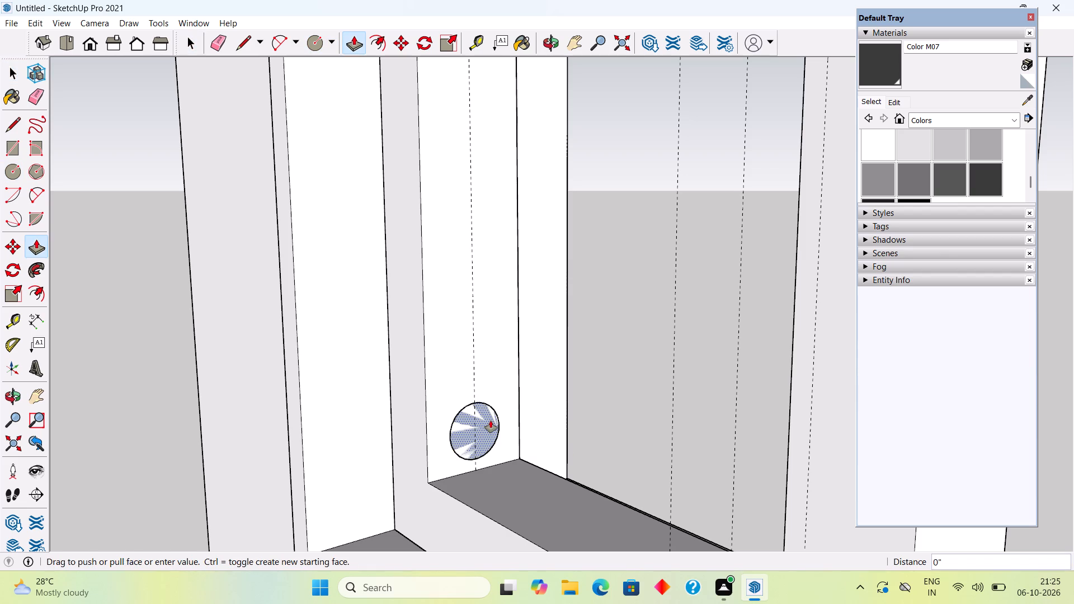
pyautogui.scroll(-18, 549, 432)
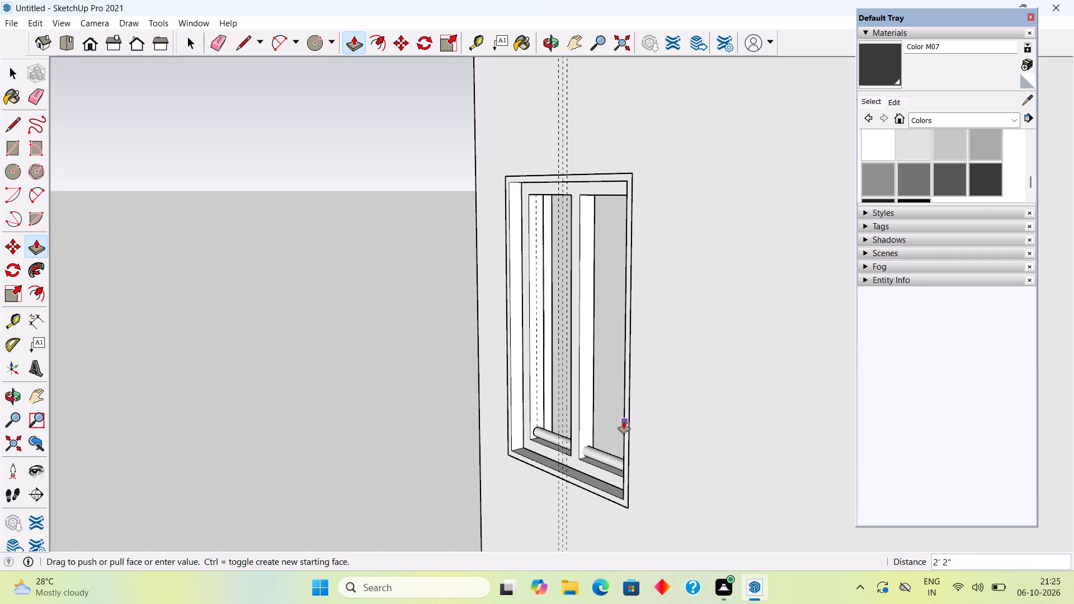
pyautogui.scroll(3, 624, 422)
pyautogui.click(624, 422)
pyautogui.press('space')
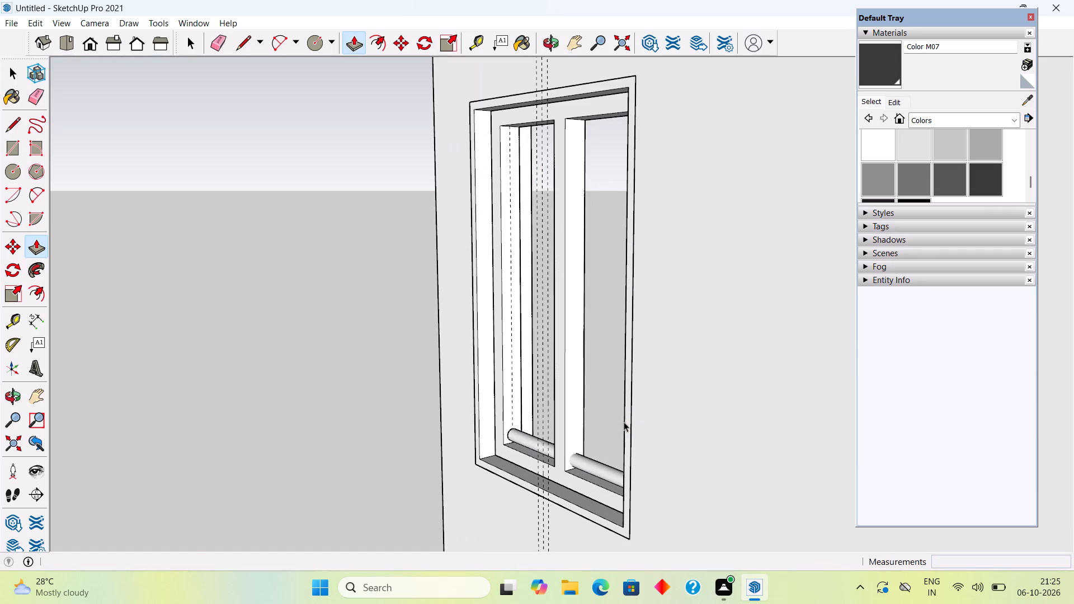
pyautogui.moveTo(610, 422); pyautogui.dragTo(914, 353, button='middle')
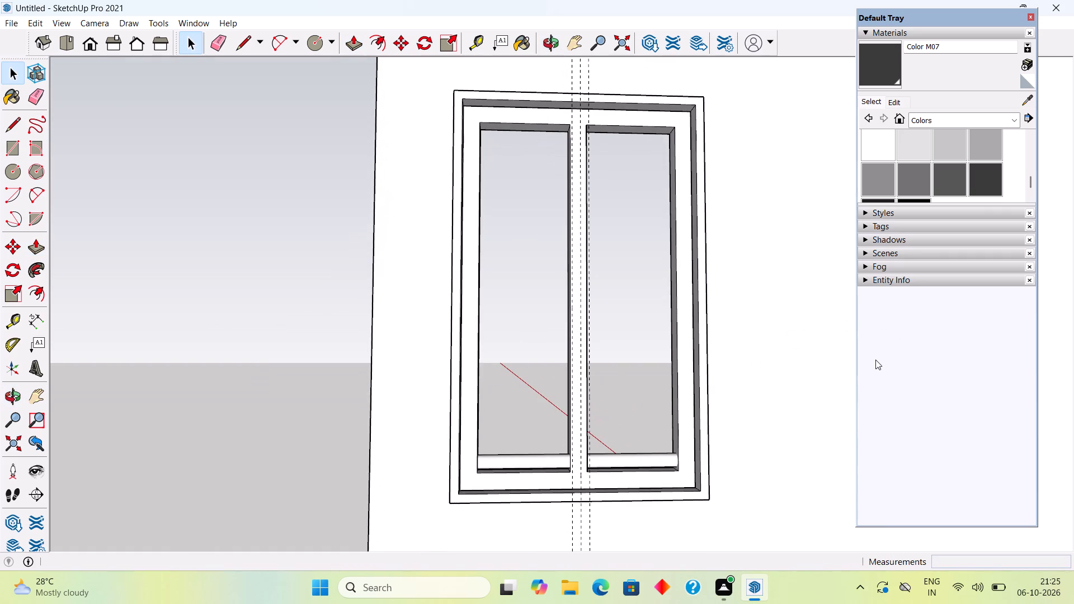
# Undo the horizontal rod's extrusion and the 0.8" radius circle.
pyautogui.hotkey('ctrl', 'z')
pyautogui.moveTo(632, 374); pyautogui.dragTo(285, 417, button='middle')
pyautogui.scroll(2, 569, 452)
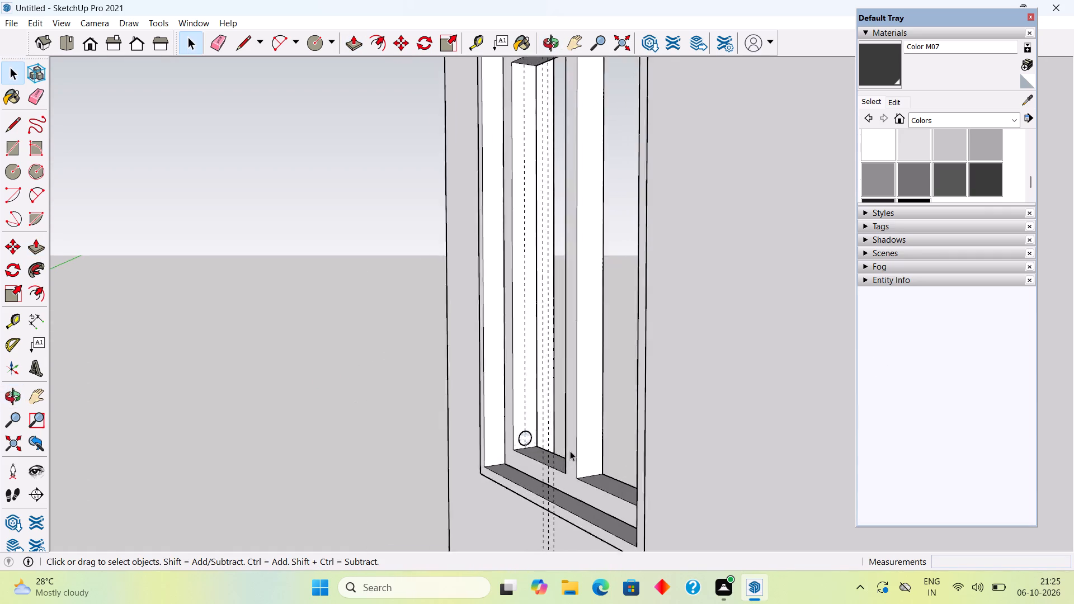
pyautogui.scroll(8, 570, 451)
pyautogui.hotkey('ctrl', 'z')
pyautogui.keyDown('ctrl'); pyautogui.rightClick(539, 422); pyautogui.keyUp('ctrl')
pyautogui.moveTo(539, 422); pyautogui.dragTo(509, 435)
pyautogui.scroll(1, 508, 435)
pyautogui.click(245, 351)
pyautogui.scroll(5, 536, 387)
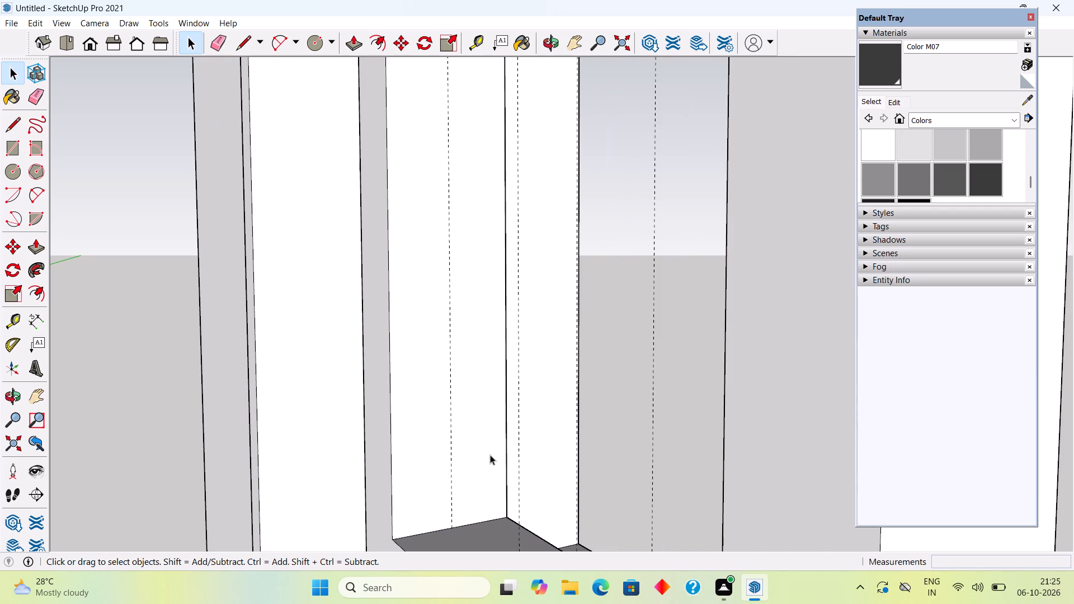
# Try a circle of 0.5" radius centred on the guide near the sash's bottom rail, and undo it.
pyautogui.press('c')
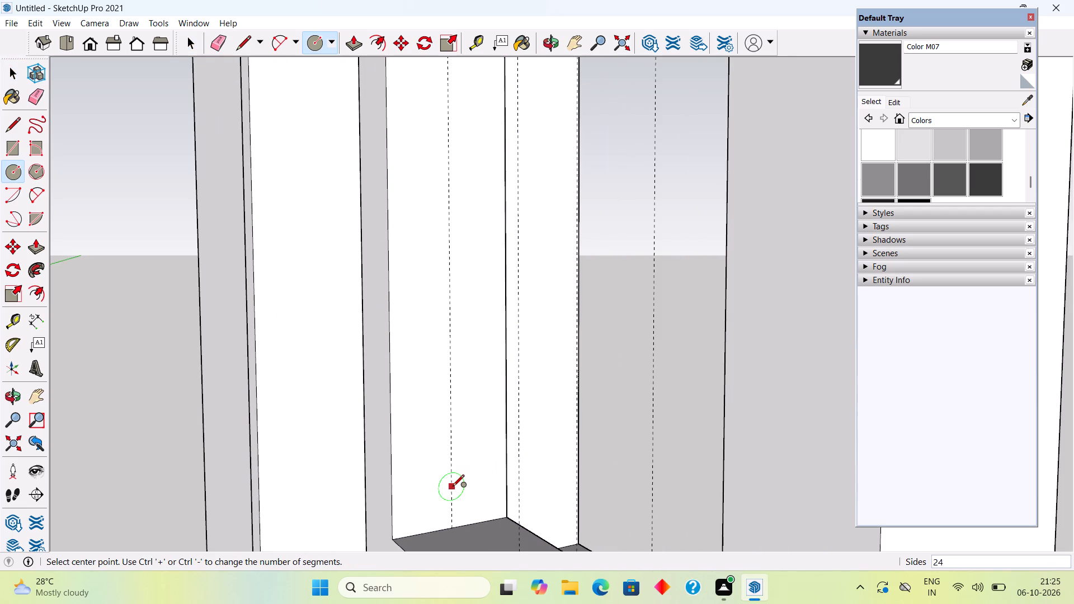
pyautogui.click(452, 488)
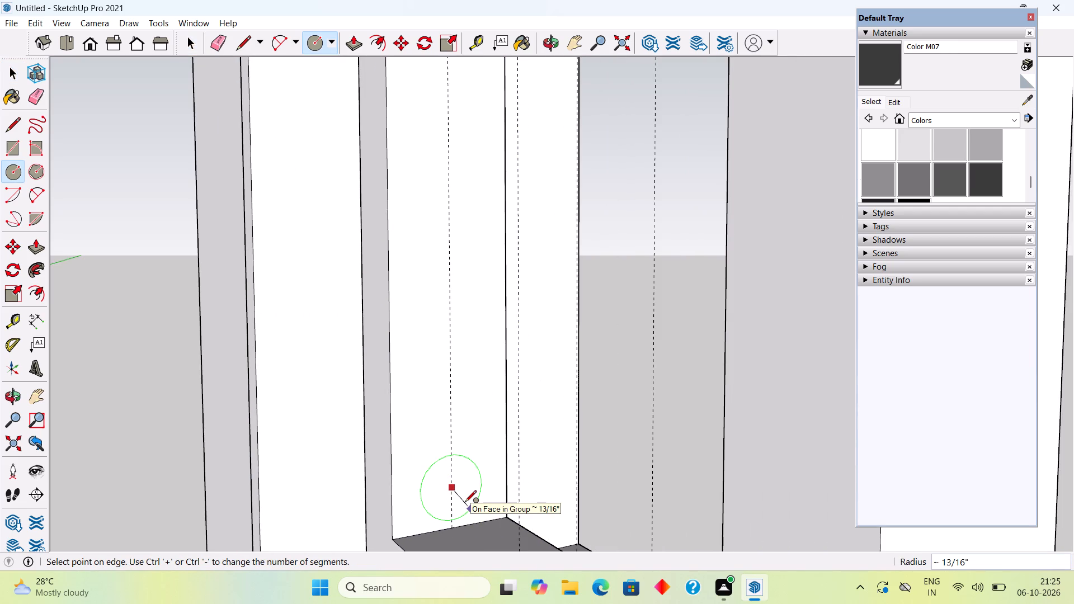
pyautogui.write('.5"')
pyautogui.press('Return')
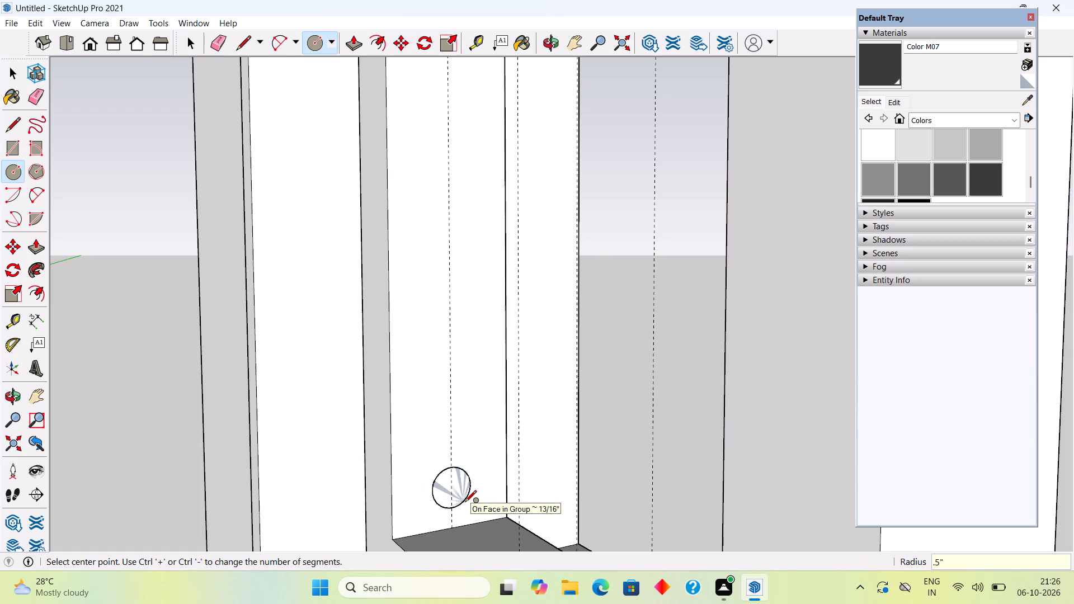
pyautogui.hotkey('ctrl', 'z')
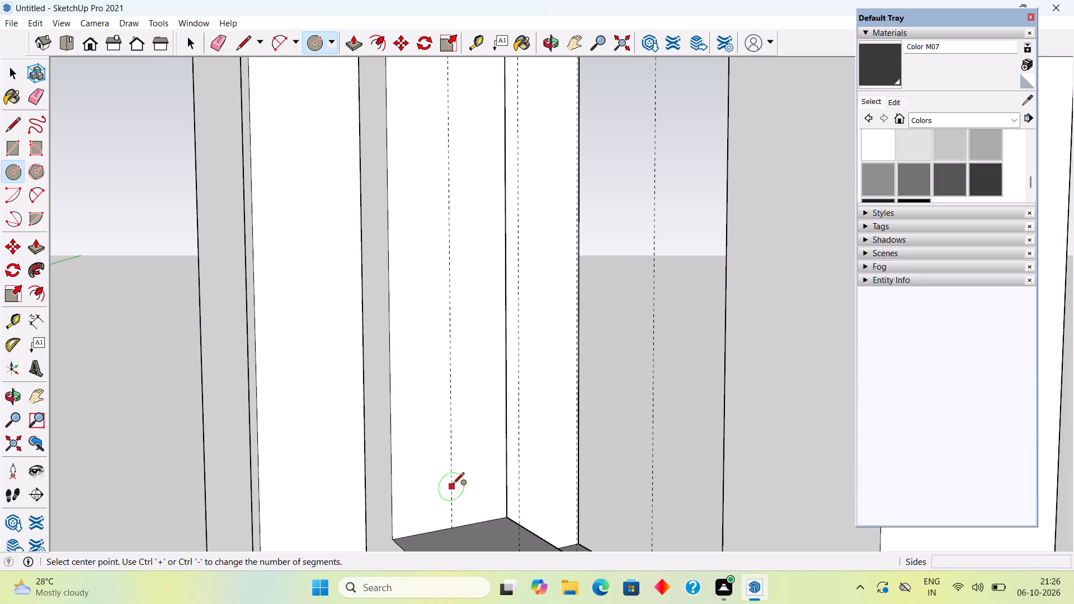
# Draw a circle of 0.4" radius centred on the guide near the bottom of the sash's inner side face.
pyautogui.click(453, 482)
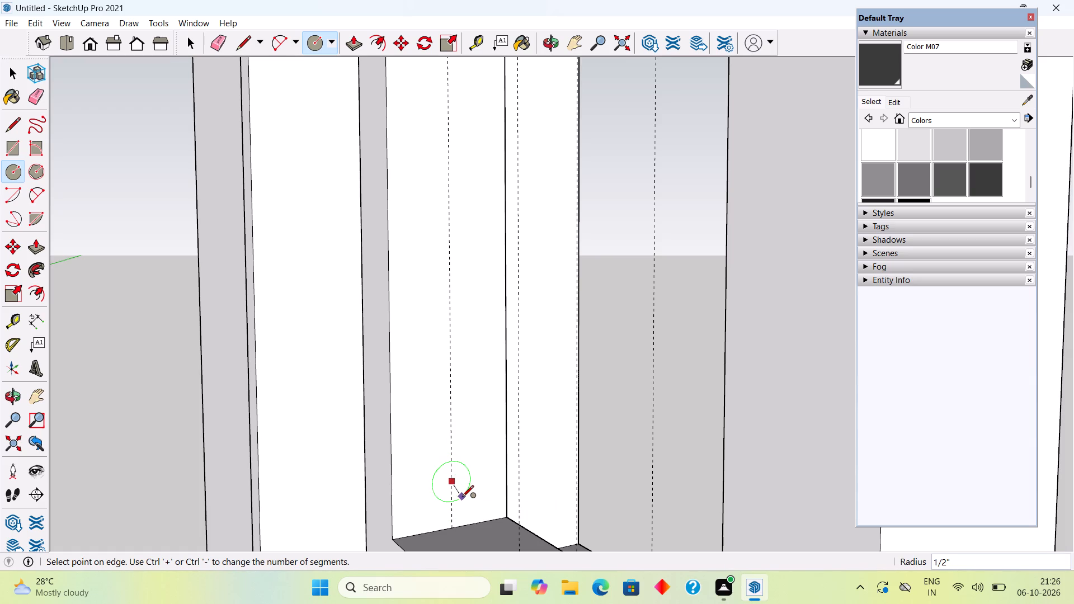
pyautogui.write('.4"')
pyautogui.press('Return')
pyautogui.press('space')
# Push/Pull the small circle about 2' 2" across both panes to form a thin horizontal rod.
pyautogui.write('P')
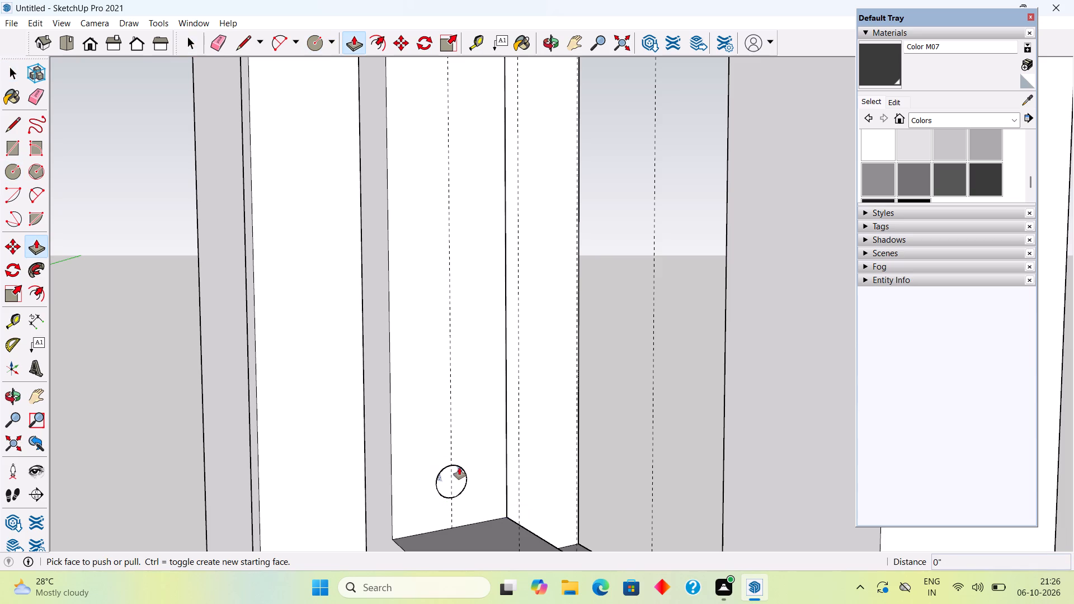
pyautogui.click(451, 486)
pyautogui.scroll(-10, 506, 494)
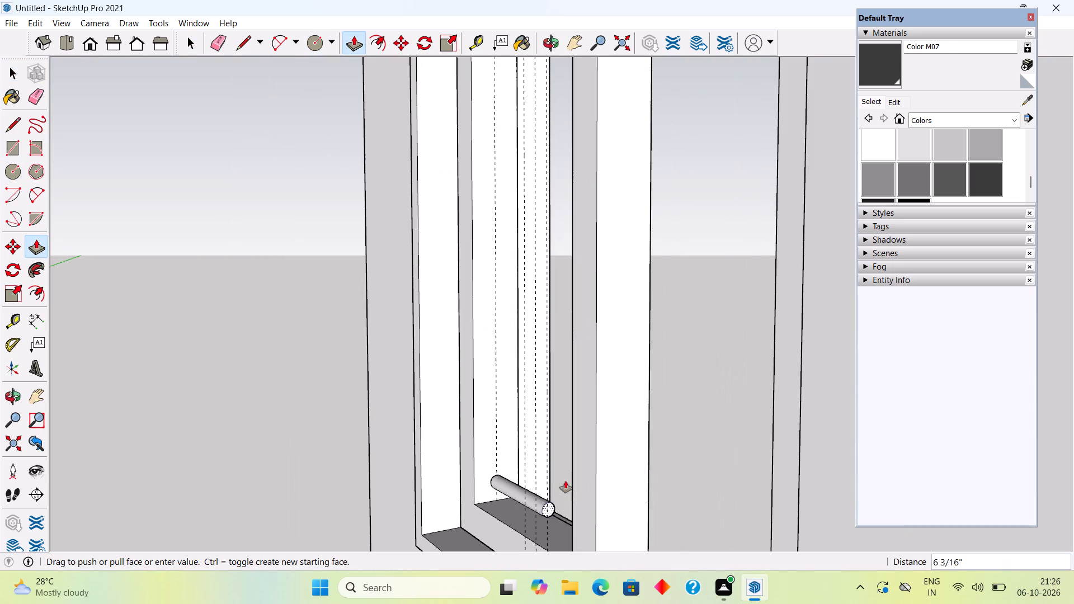
pyautogui.scroll(-10, 604, 498)
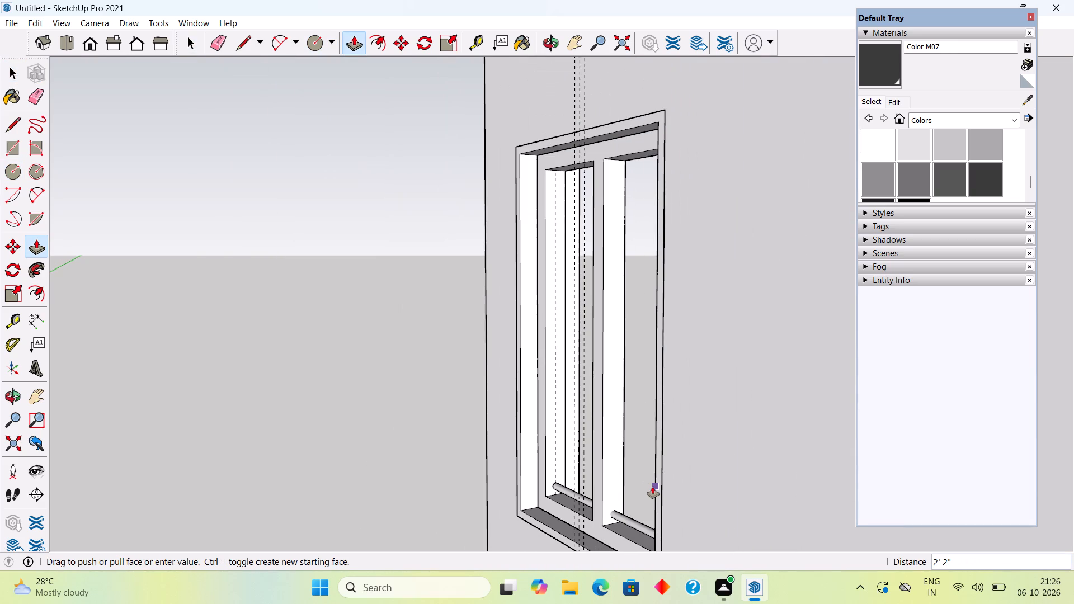
pyautogui.click(653, 487)
# Select the whole horizontal rod near the window's bottom rail and make it a group.
pyautogui.press('space')
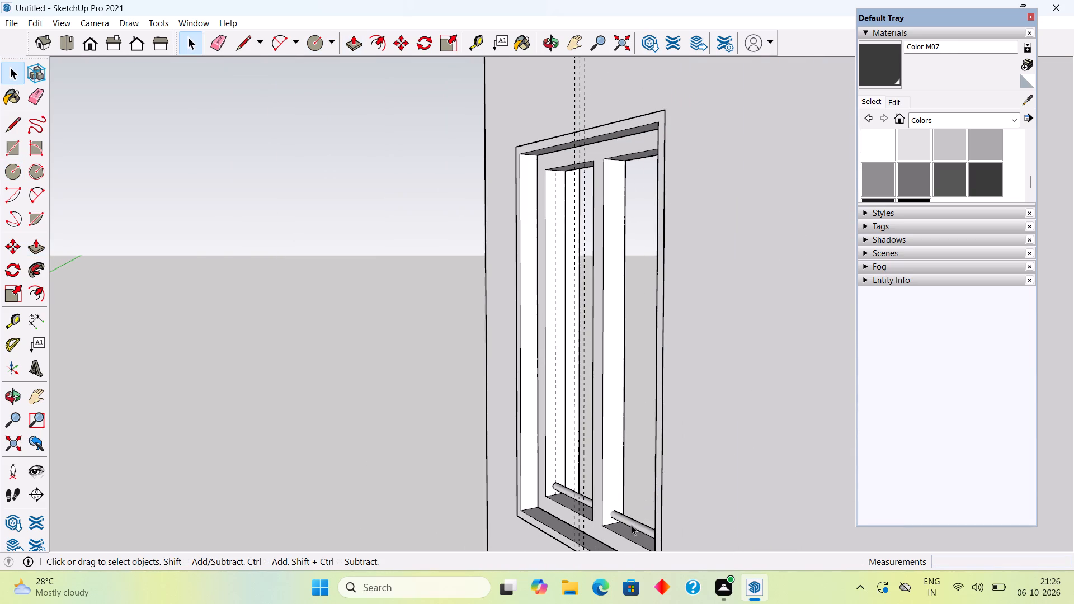
pyautogui.tripleClick(632, 525)
pyautogui.rightClick(632, 525)
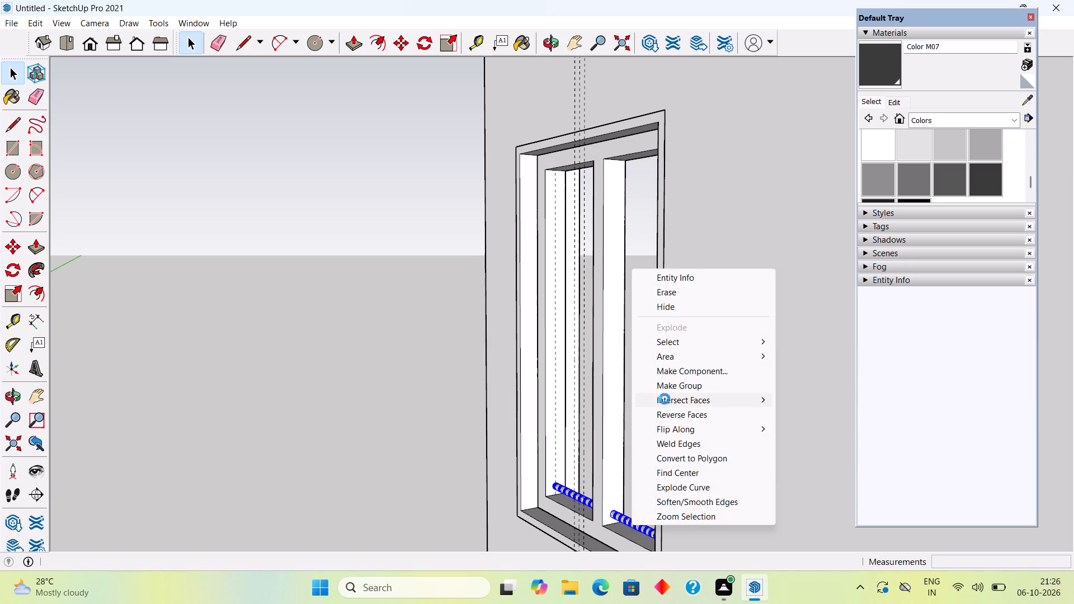
pyautogui.click(667, 391)
# Copy the grouped rod 9" vertically upward along the guide on the sash's inner side face.
pyautogui.moveTo(632, 449); pyautogui.dragTo(884, 405, button='middle')
pyautogui.scroll(9, 534, 512)
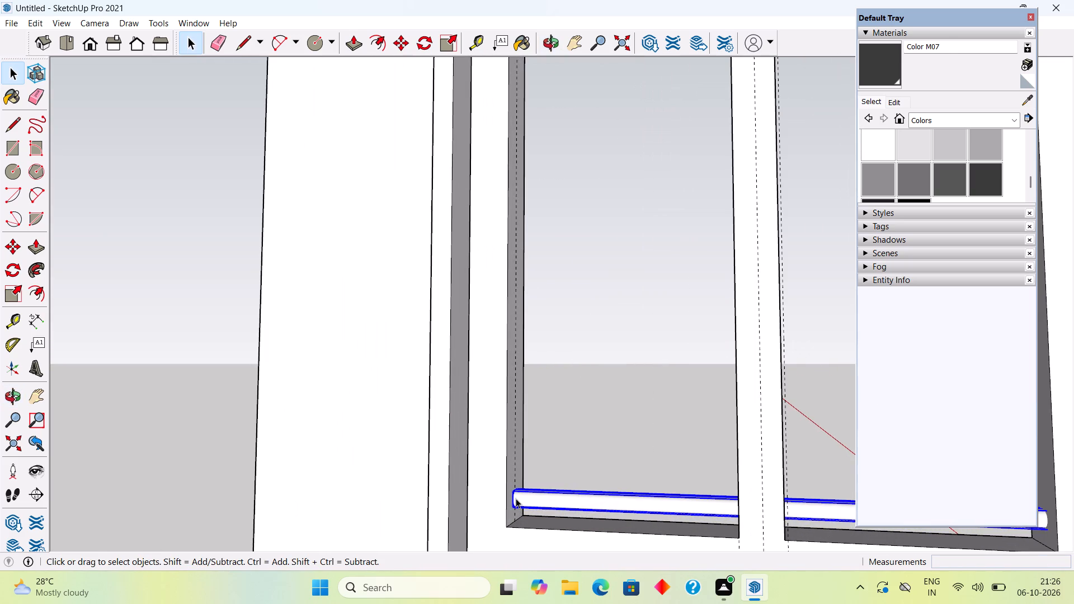
pyautogui.press('m')
pyautogui.click(516, 499)
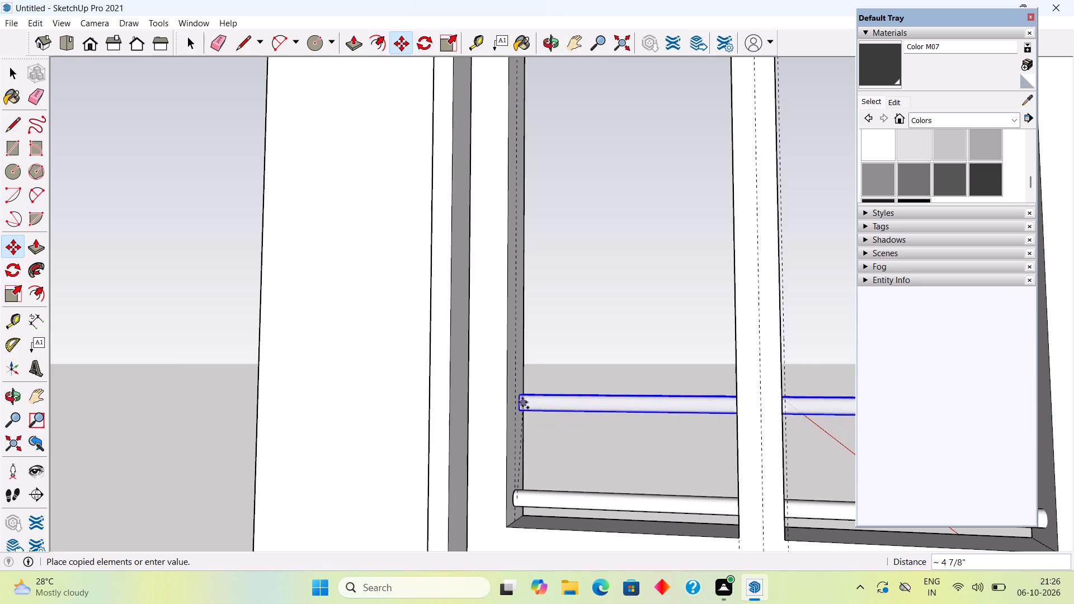
pyautogui.scroll(8, 509, 407)
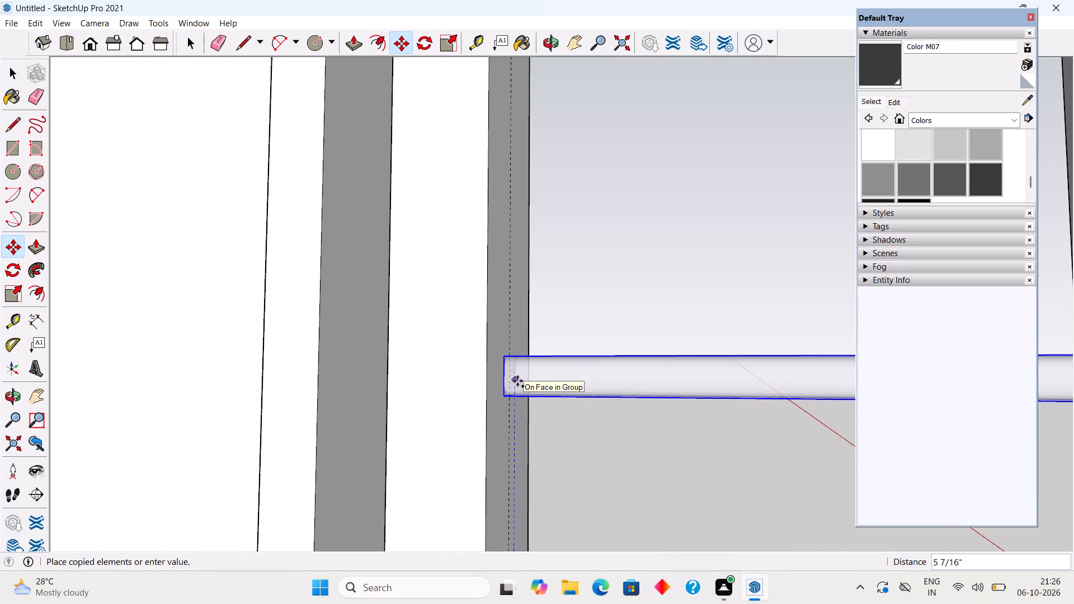
pyautogui.press('9')
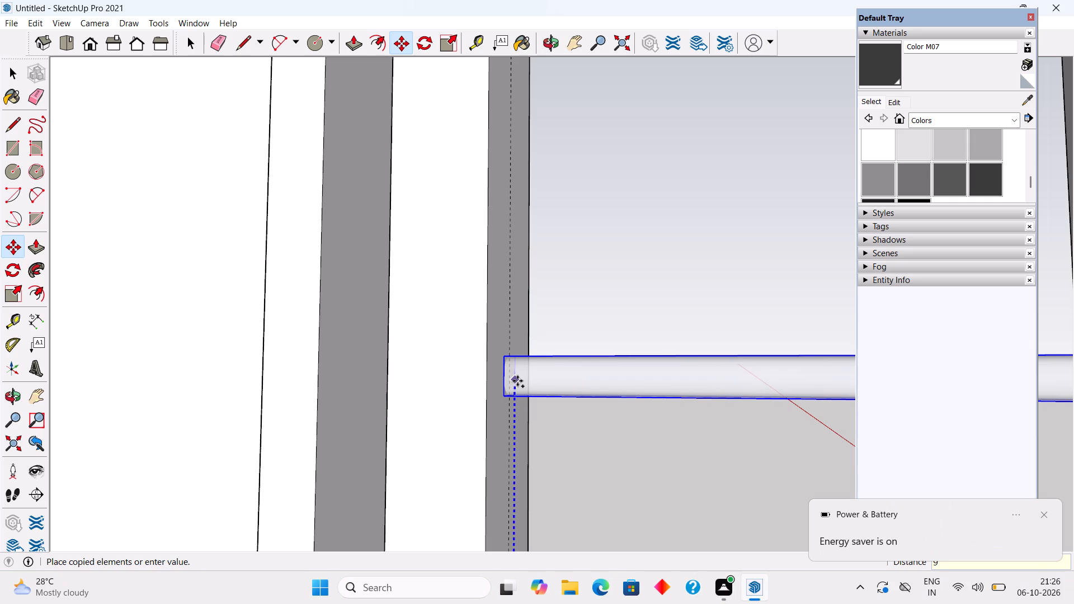
pyautogui.hotkey('shift', '"')
pyautogui.press('Return')
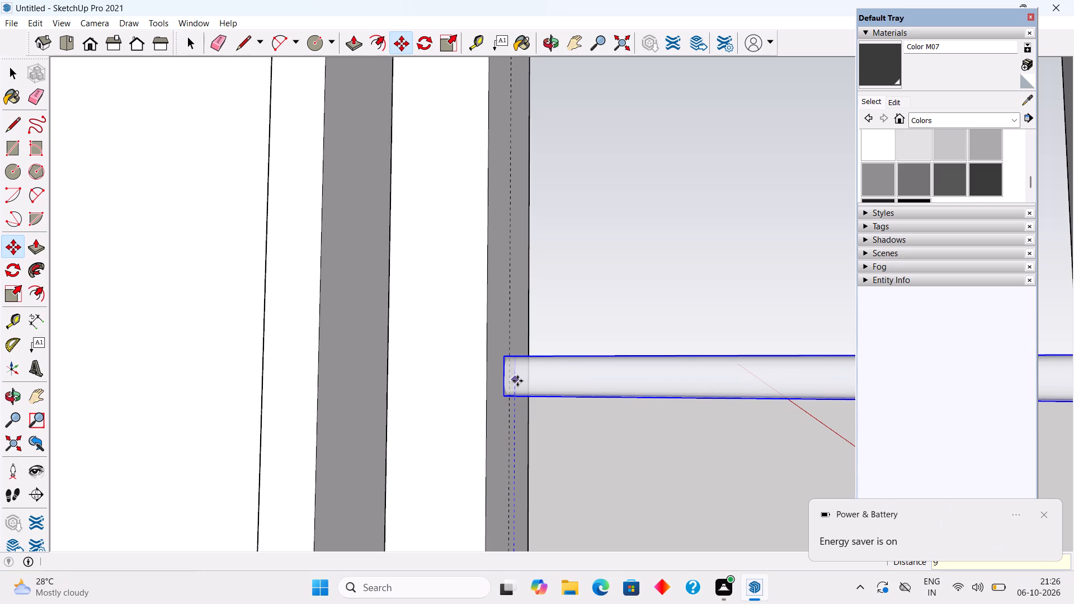
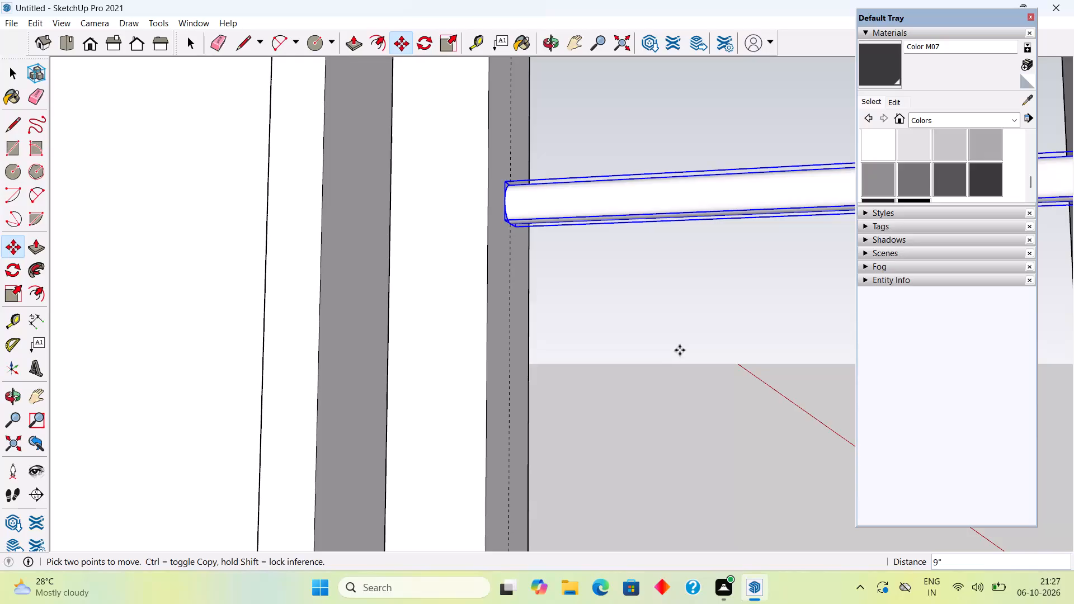
# Undo the last 9" copy of the rod.
pyautogui.hotkey('ctrl', 'z')
# Copy the bottom rod 3" vertically upward and multiply the copy by 8 at that spacing.
pyautogui.scroll(-11, 680, 350)
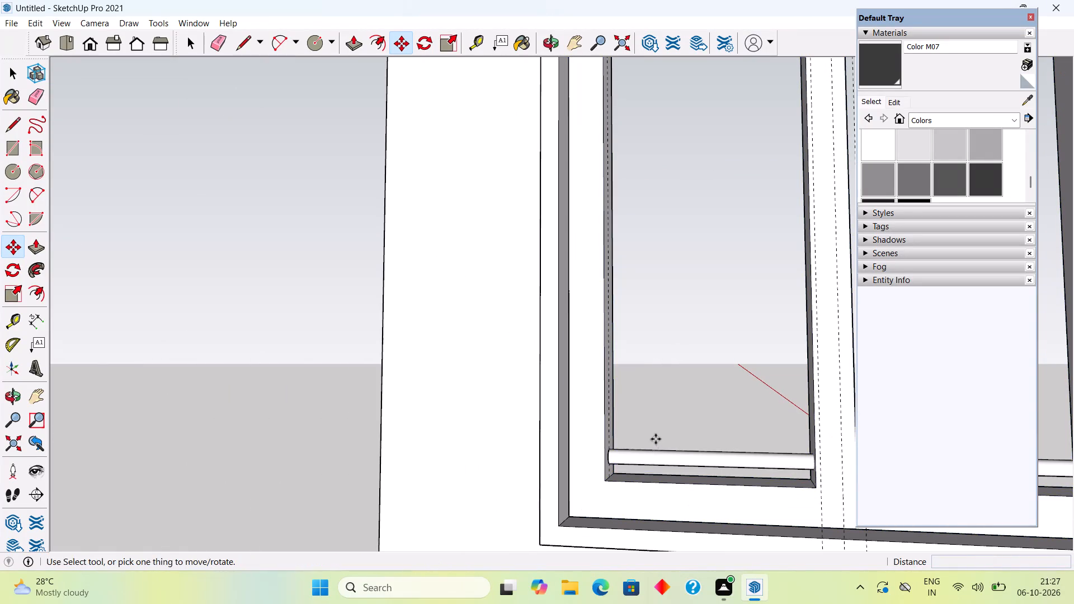
pyautogui.click(656, 452)
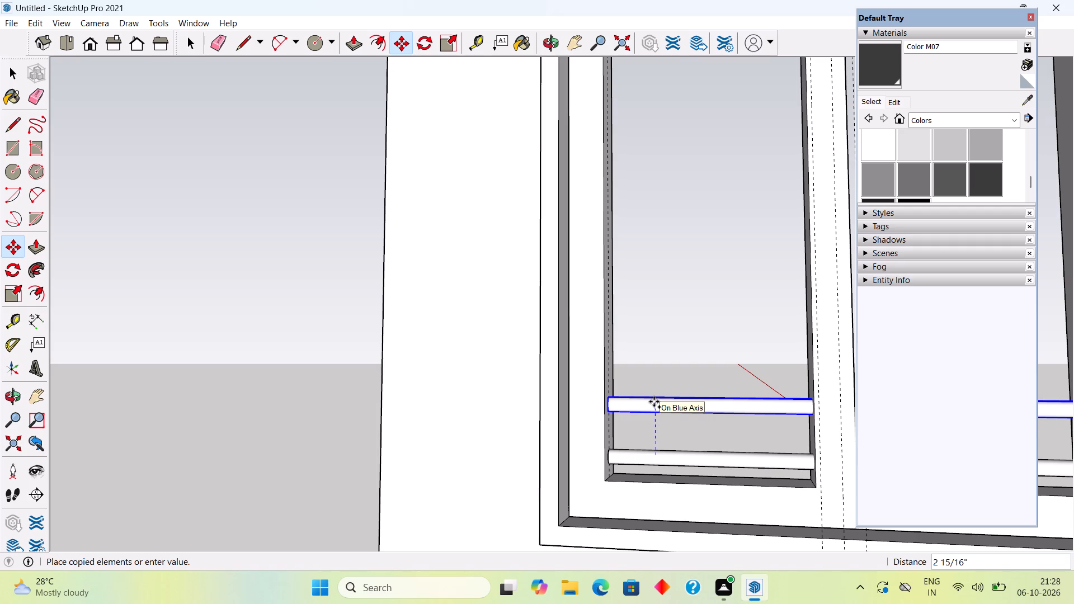
pyautogui.write('3"')
pyautogui.press('Return')
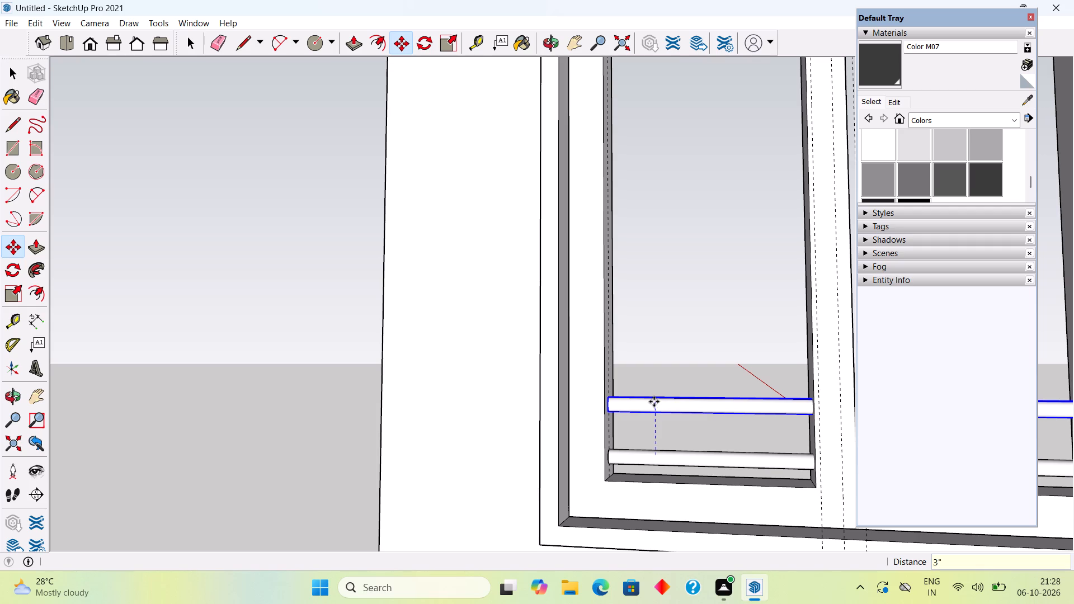
pyautogui.press('x')
pyautogui.press('8')
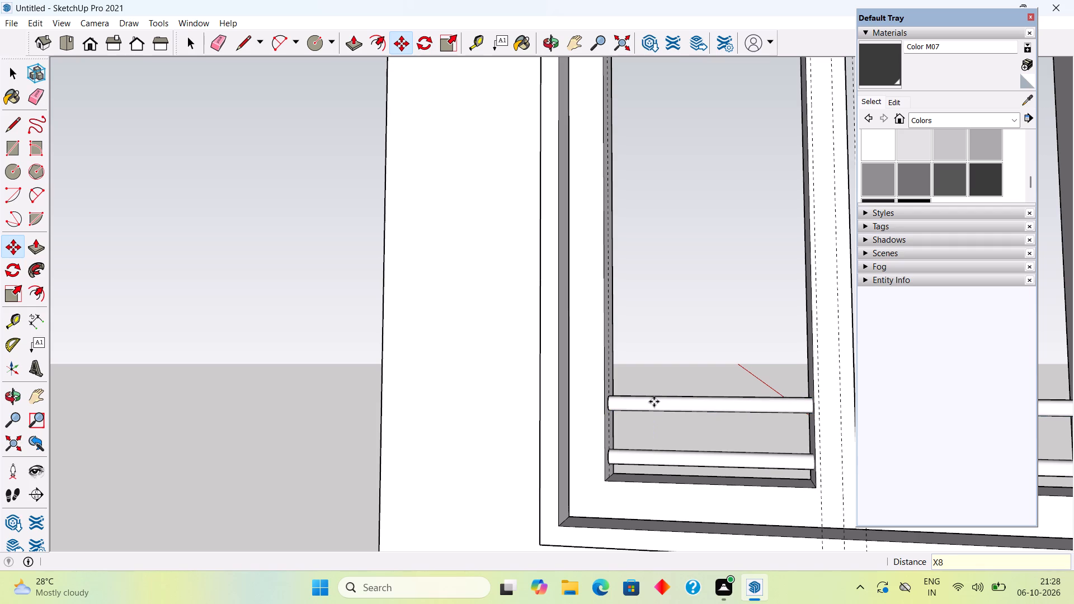
pyautogui.press('Return')
# Copy the topmost rod 3" vertically upward and multiply the copy by 4 to continue the array.
pyautogui.scroll(-7, 654, 402)
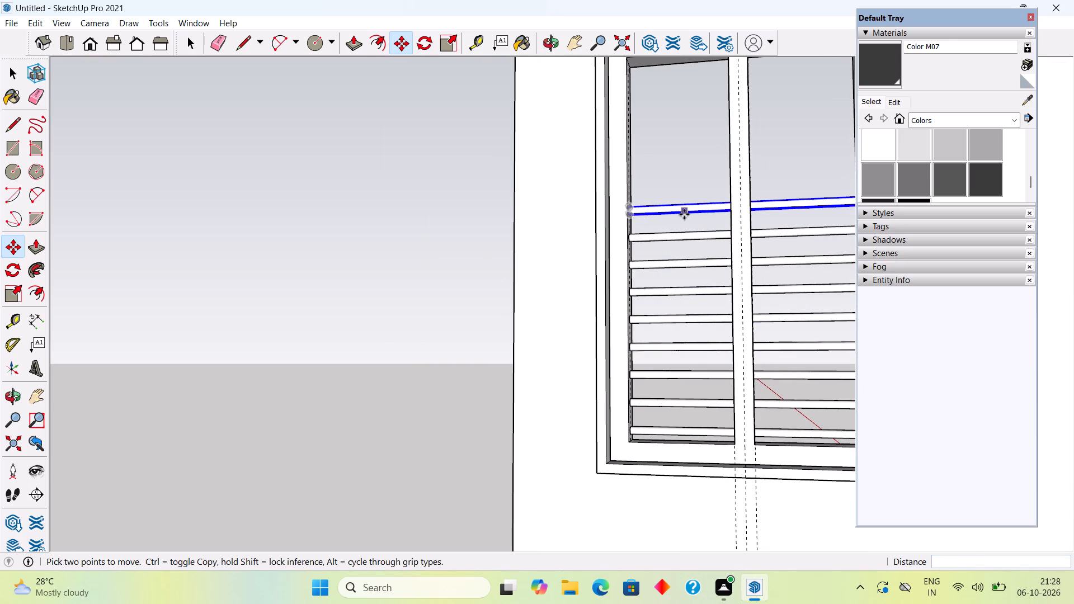
pyautogui.click(684, 213)
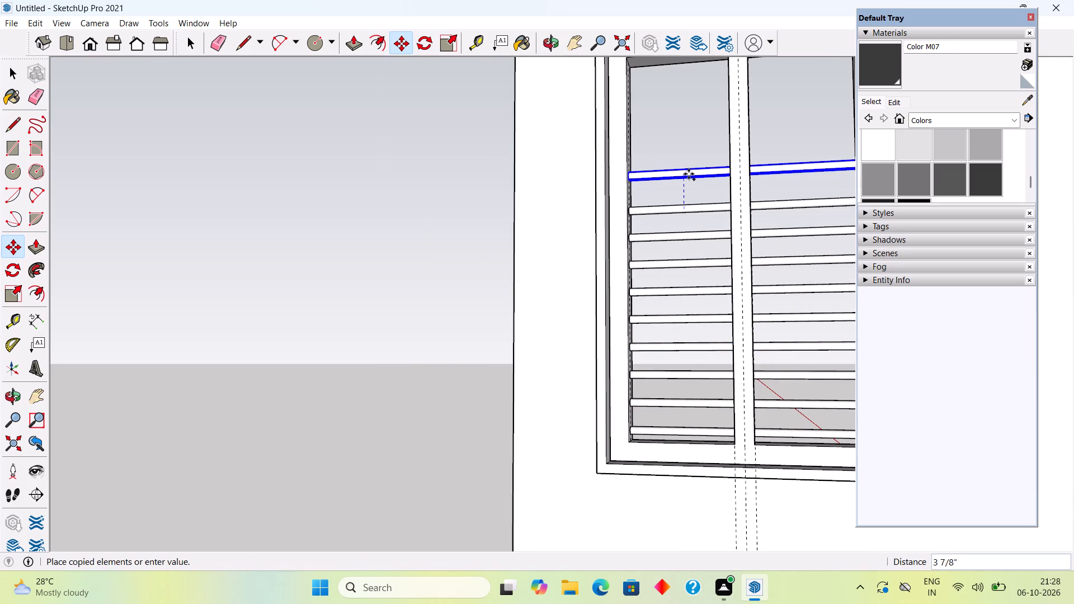
pyautogui.write('3"')
pyautogui.press('Return')
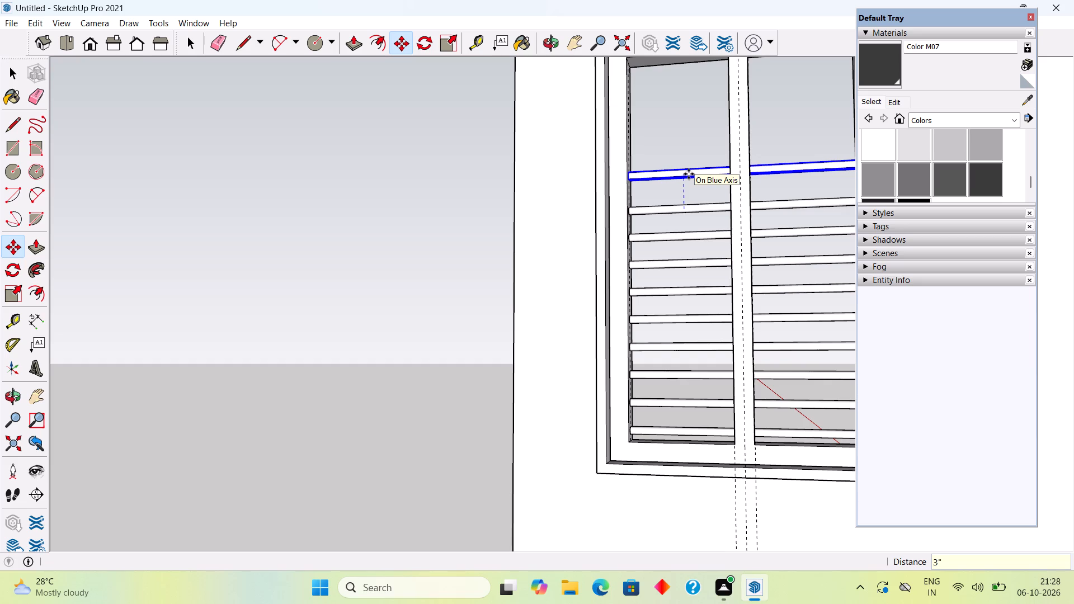
pyautogui.press('x')
pyautogui.press('4')
pyautogui.press('Return')
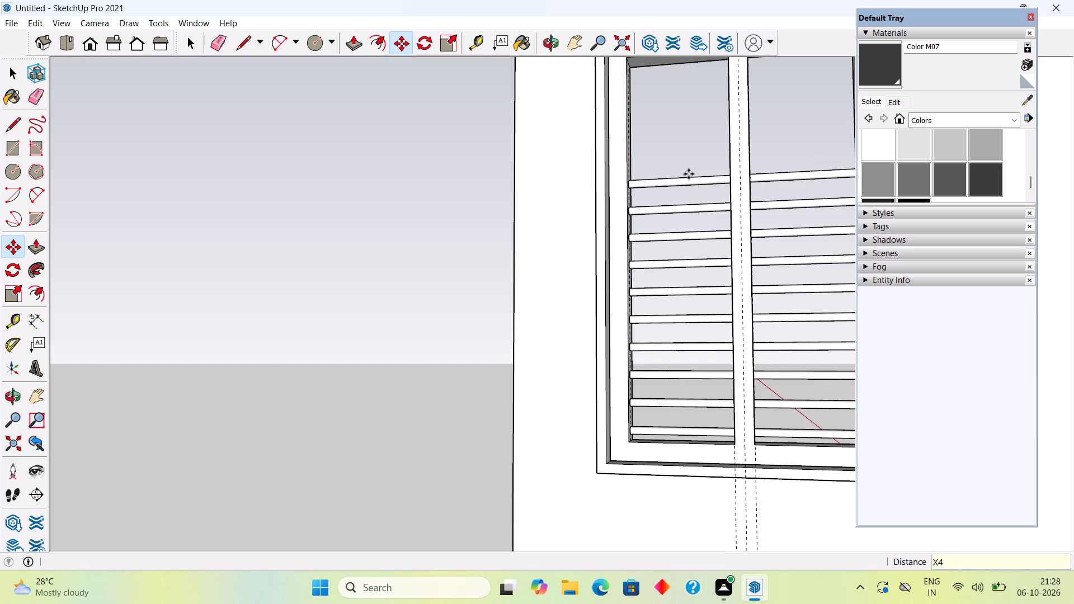
# Select all thirteen horizontal rods in the window from bottom to top and make them one group.
pyautogui.scroll(-5, 689, 174)
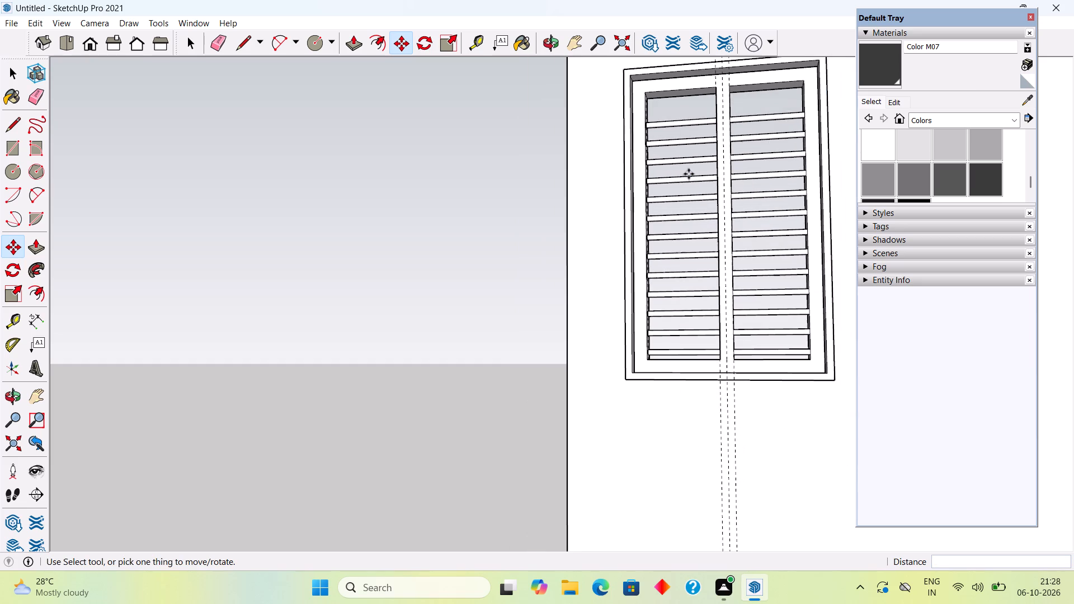
pyautogui.press('space')
pyautogui.scroll(3, 688, 298)
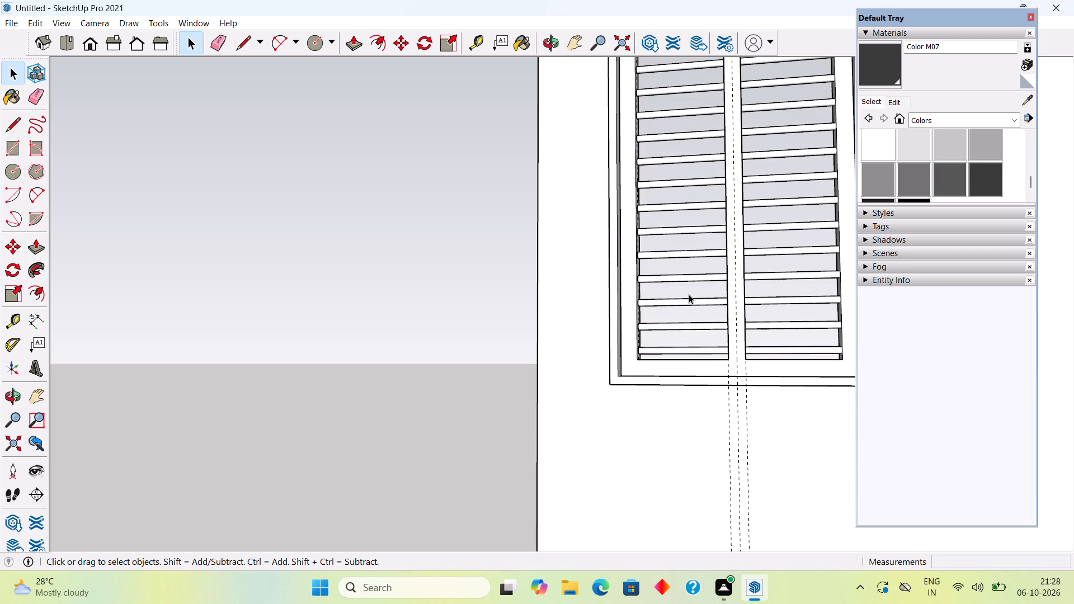
pyautogui.moveTo(698, 326); pyautogui.dragTo(723, 377)
pyautogui.moveTo(710, 356); pyautogui.dragTo(727, 384, button='middle')
pyautogui.scroll(-4, 727, 384)
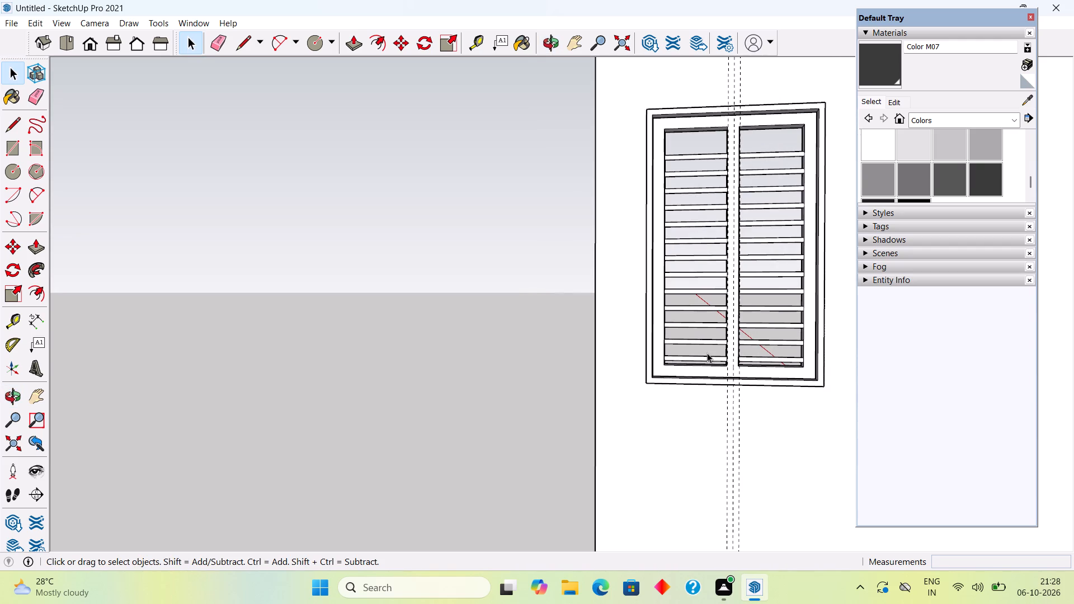
pyautogui.click(710, 357)
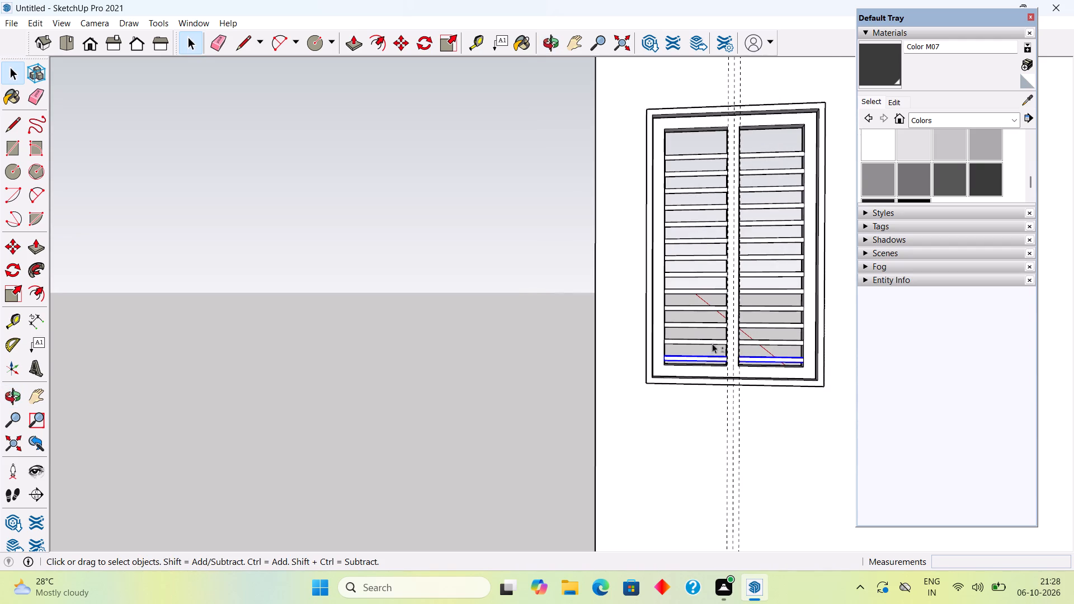
pyautogui.keyDown('shift'); pyautogui.click(715, 342); pyautogui.keyUp('shift')
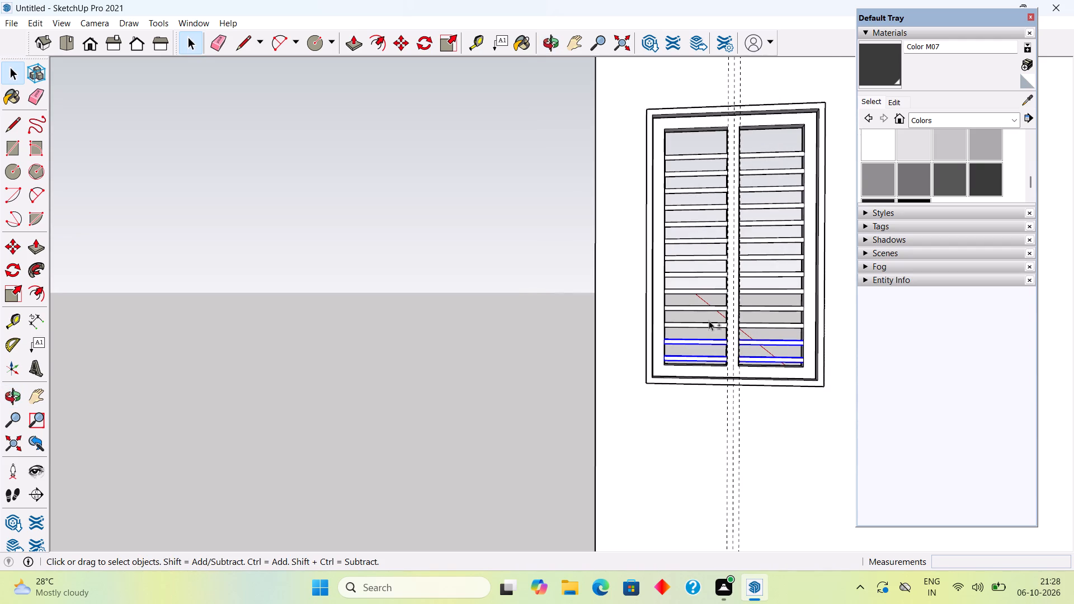
pyautogui.keyDown('shift'); pyautogui.click(708, 323); pyautogui.keyUp('shift')
pyautogui.keyDown('shift'); pyautogui.click(702, 309); pyautogui.keyUp('shift')
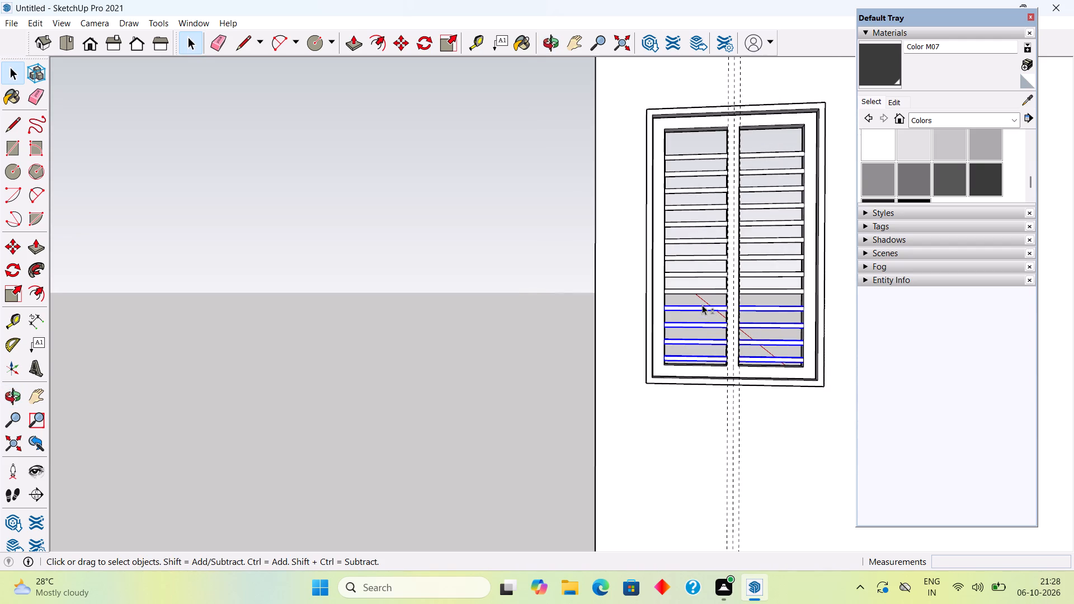
pyautogui.keyDown('shift'); pyautogui.click(702, 290); pyautogui.keyUp('shift')
pyautogui.keyDown('shift'); pyautogui.click(704, 274); pyautogui.keyUp('shift')
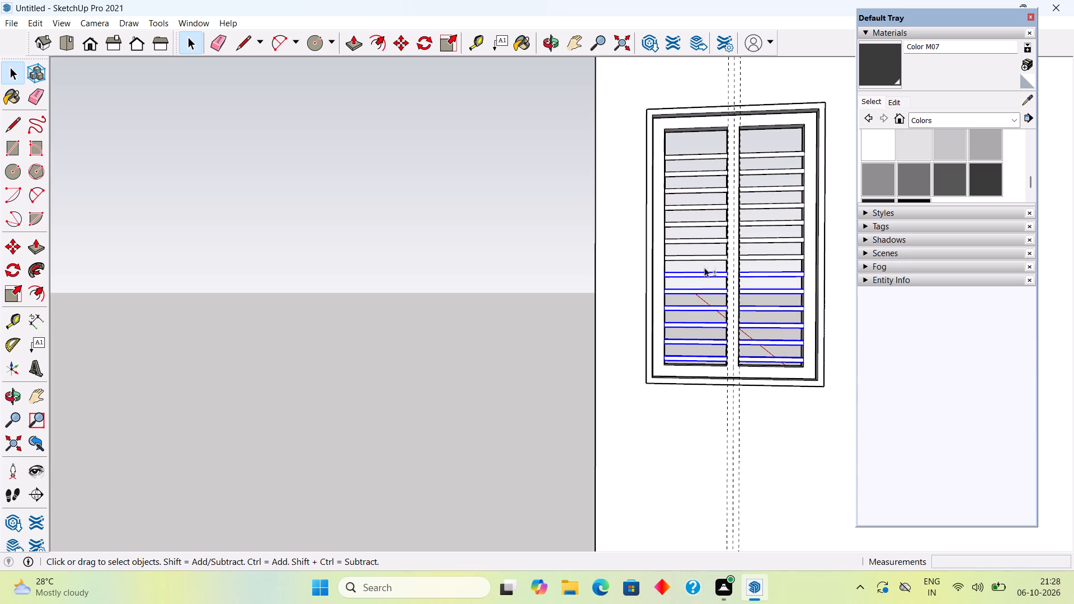
pyautogui.keyDown('shift'); pyautogui.click(704, 256); pyautogui.keyUp('shift')
pyautogui.keyDown('shift'); pyautogui.click(705, 237); pyautogui.keyUp('shift')
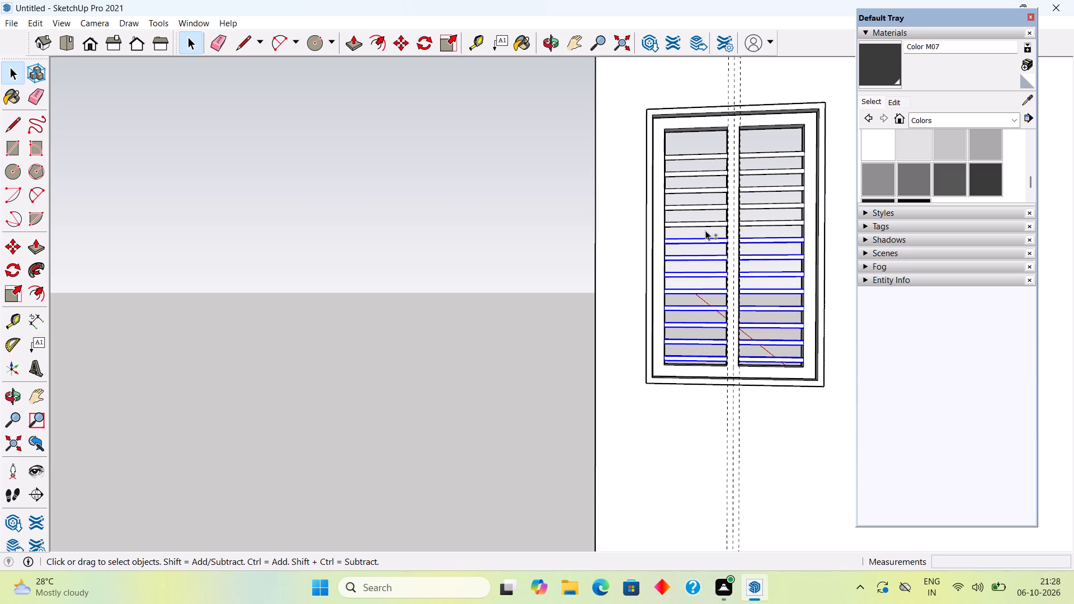
pyautogui.keyDown('shift'); pyautogui.click(705, 223); pyautogui.keyUp('shift')
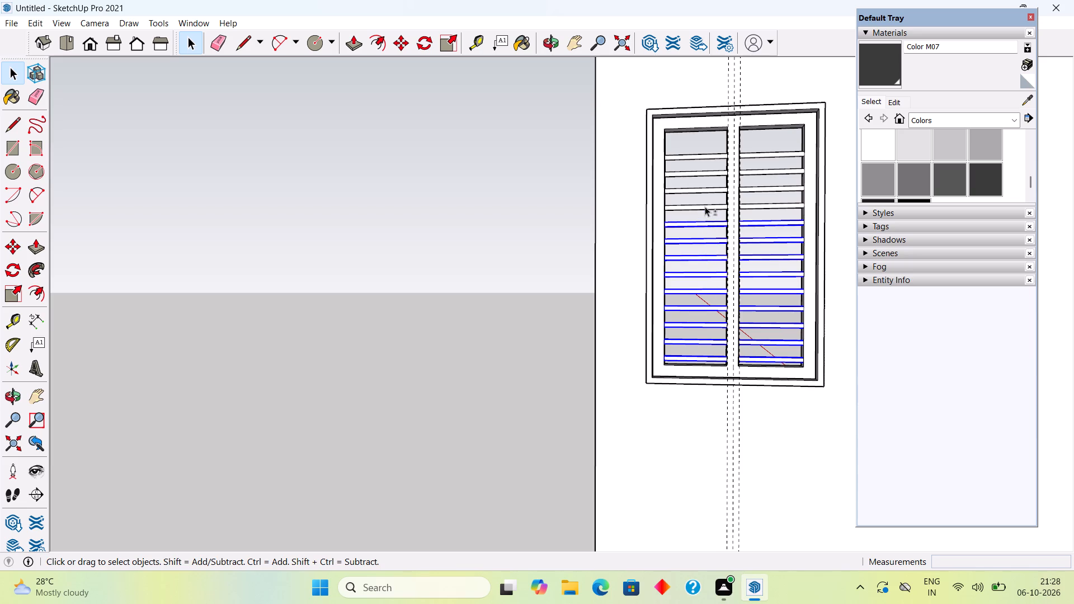
pyautogui.keyDown('shift'); pyautogui.click(705, 206); pyautogui.keyUp('shift')
pyautogui.keyDown('shift'); pyautogui.click(705, 190); pyautogui.keyUp('shift')
pyautogui.keyDown('shift'); pyautogui.click(705, 171); pyautogui.keyUp('shift')
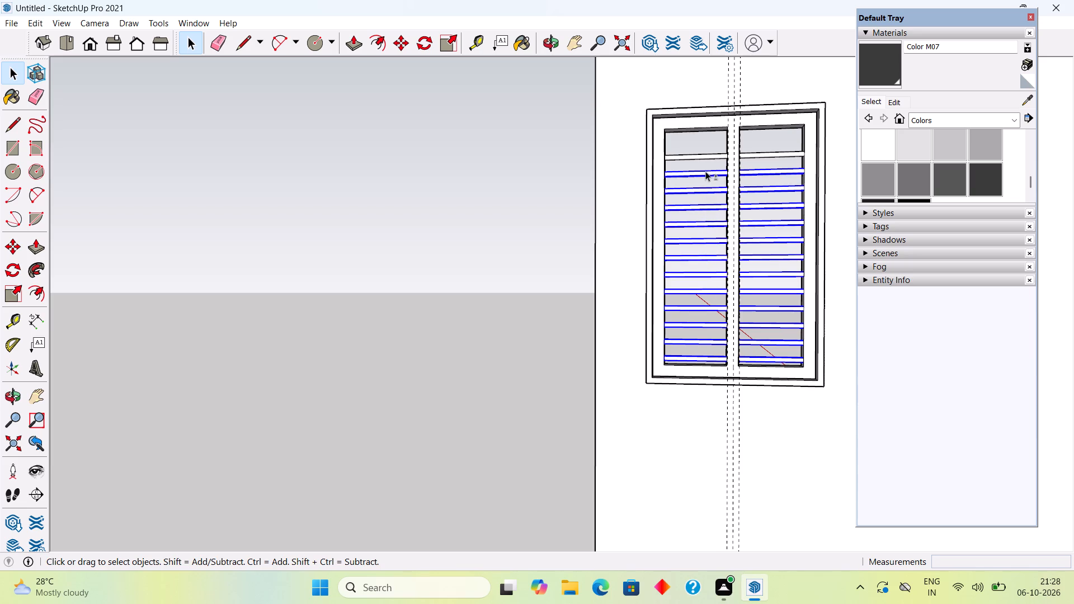
pyautogui.keyDown('shift'); pyautogui.click(707, 154); pyautogui.keyUp('shift')
pyautogui.keyDown('shift'); pyautogui.rightClick(707, 154); pyautogui.keyUp('shift')
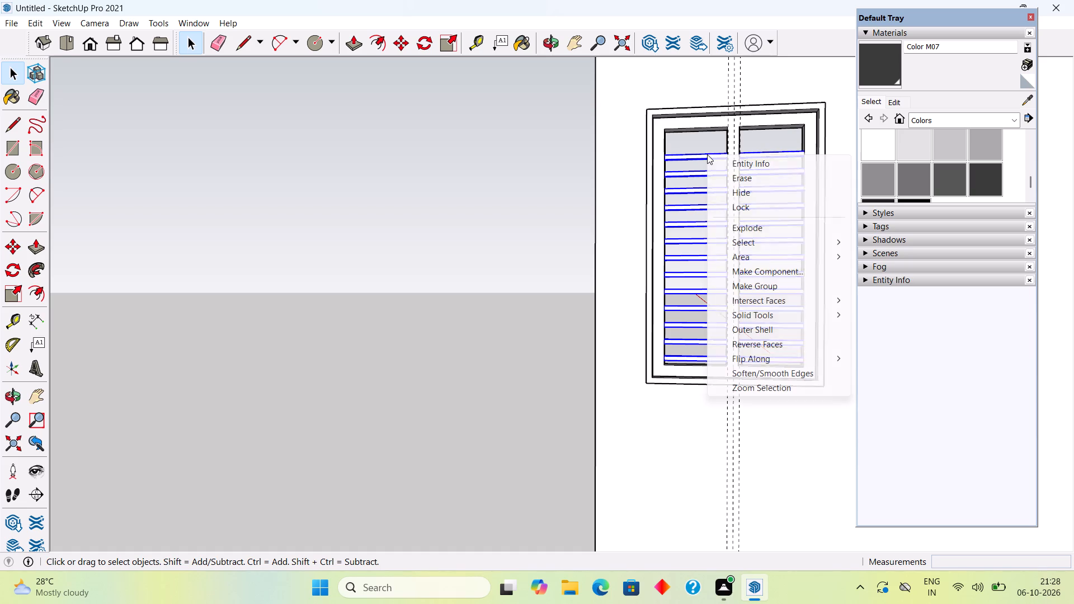
pyautogui.click(751, 283)
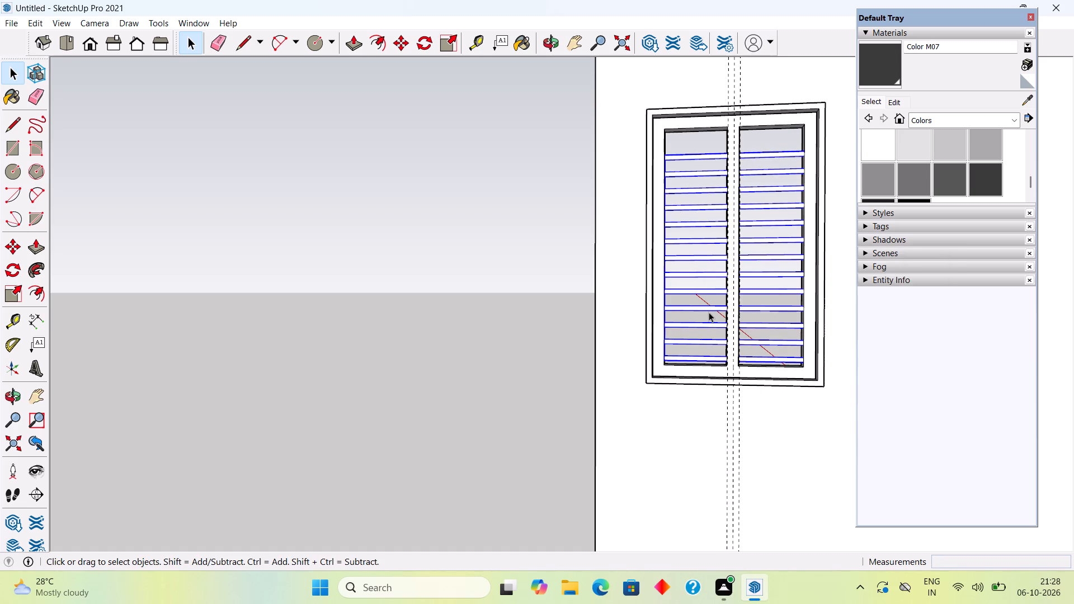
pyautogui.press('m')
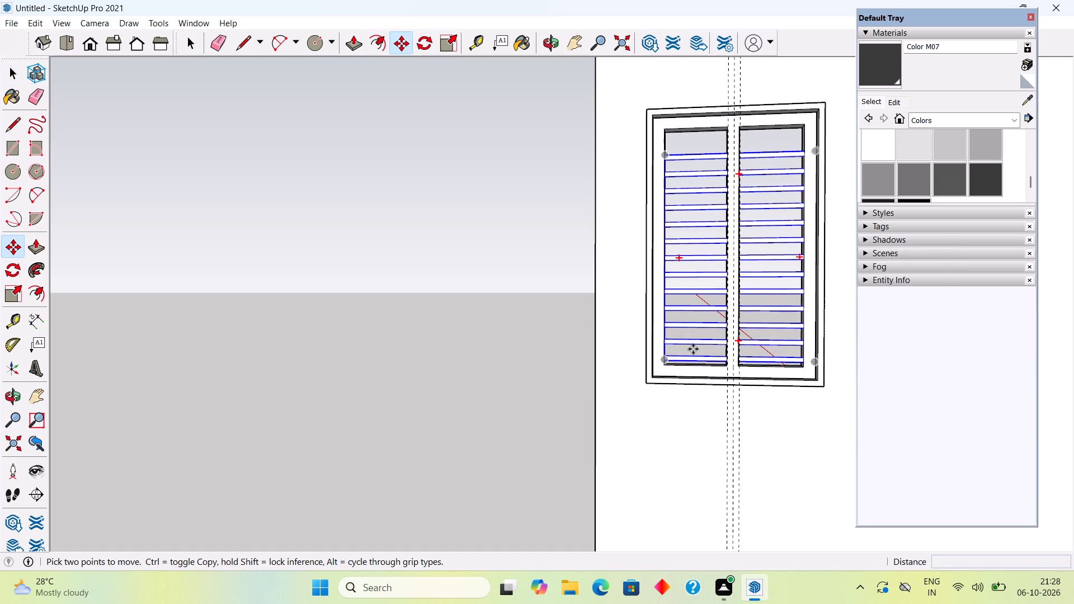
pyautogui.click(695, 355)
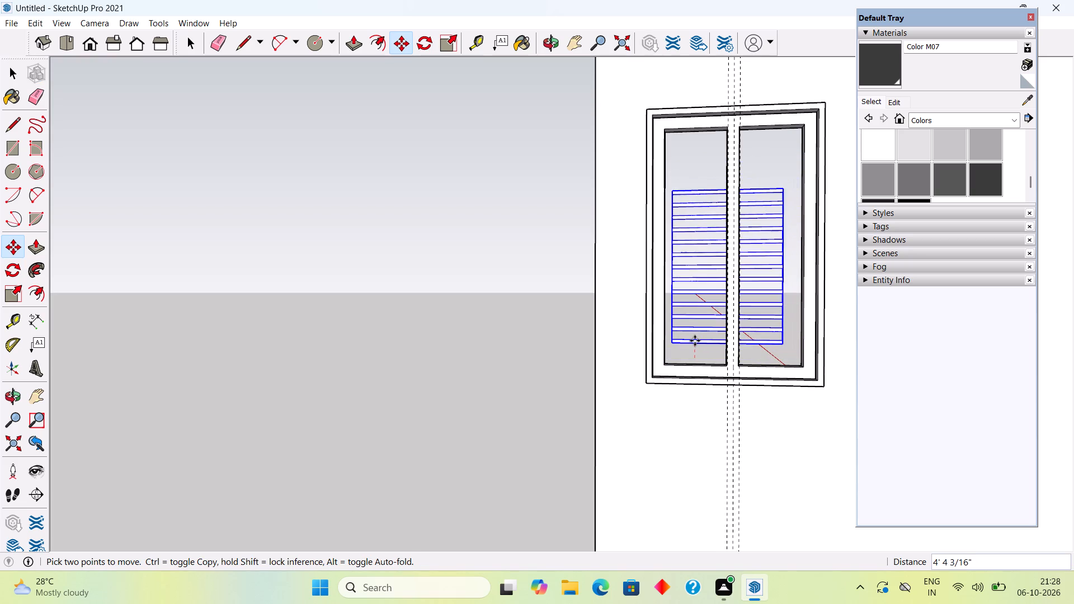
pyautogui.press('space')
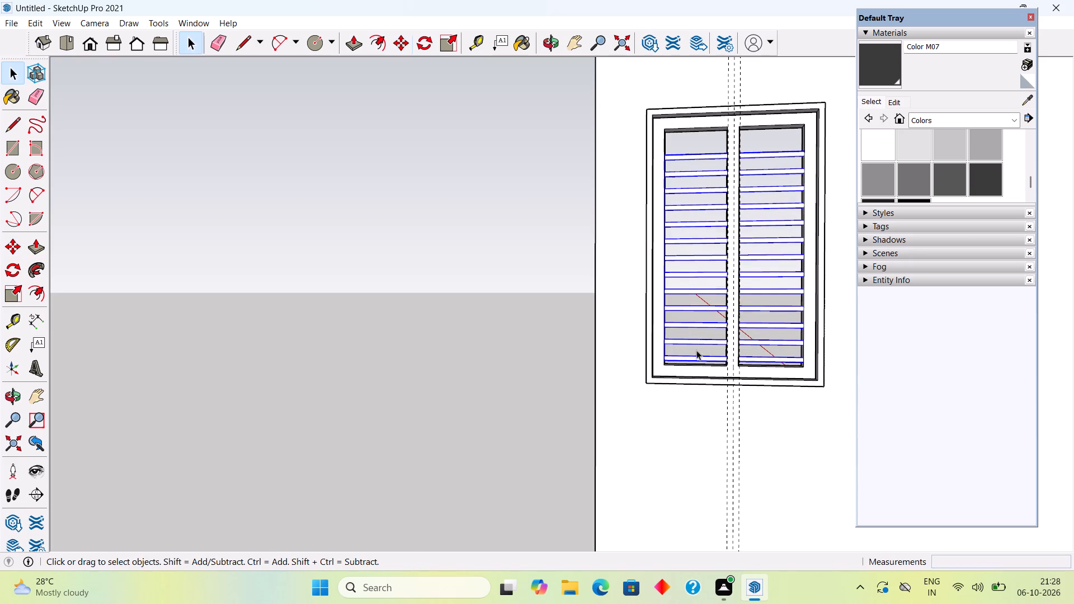
# Move the grouped set of rods about 2 3/4" vertically upward within the sash, then deselect it.
pyautogui.moveTo(699, 298); pyautogui.dragTo(671, 396, button='middle')
pyautogui.scroll(-3, 671, 396)
pyautogui.scroll(-4, 647, 248)
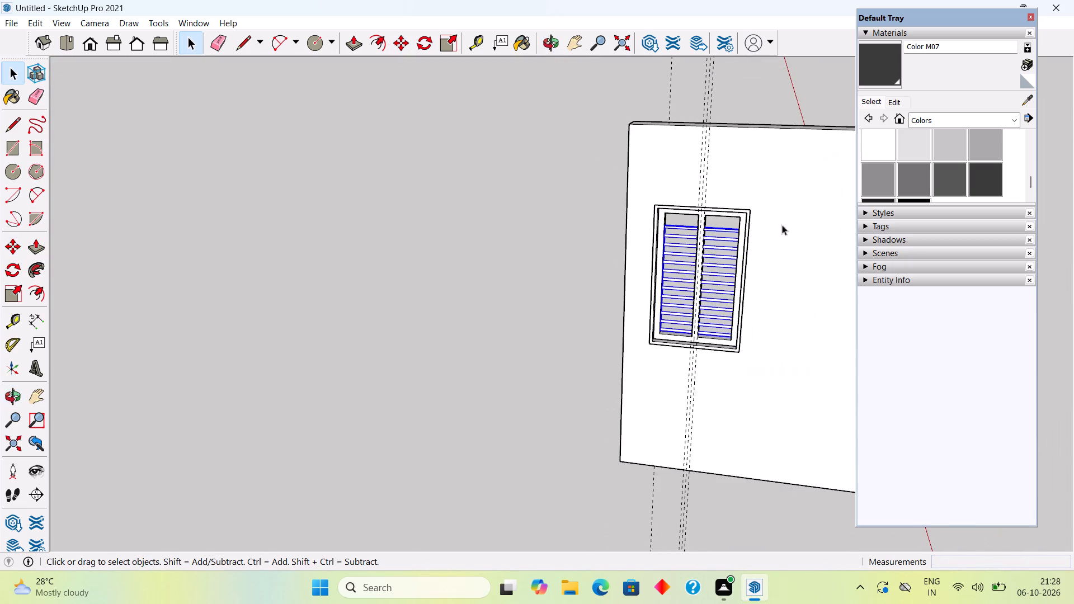
pyautogui.scroll(4, 780, 208)
pyautogui.scroll(5, 710, 248)
pyautogui.moveTo(710, 208); pyautogui.dragTo(749, 154, button='middle')
pyautogui.scroll(5, 730, 209)
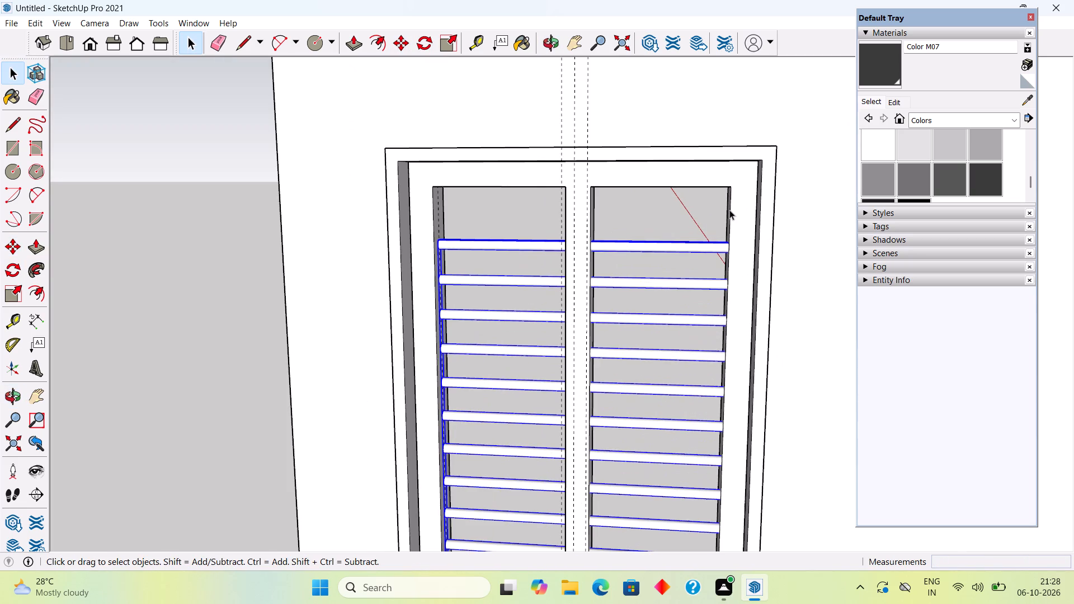
pyautogui.click(686, 244)
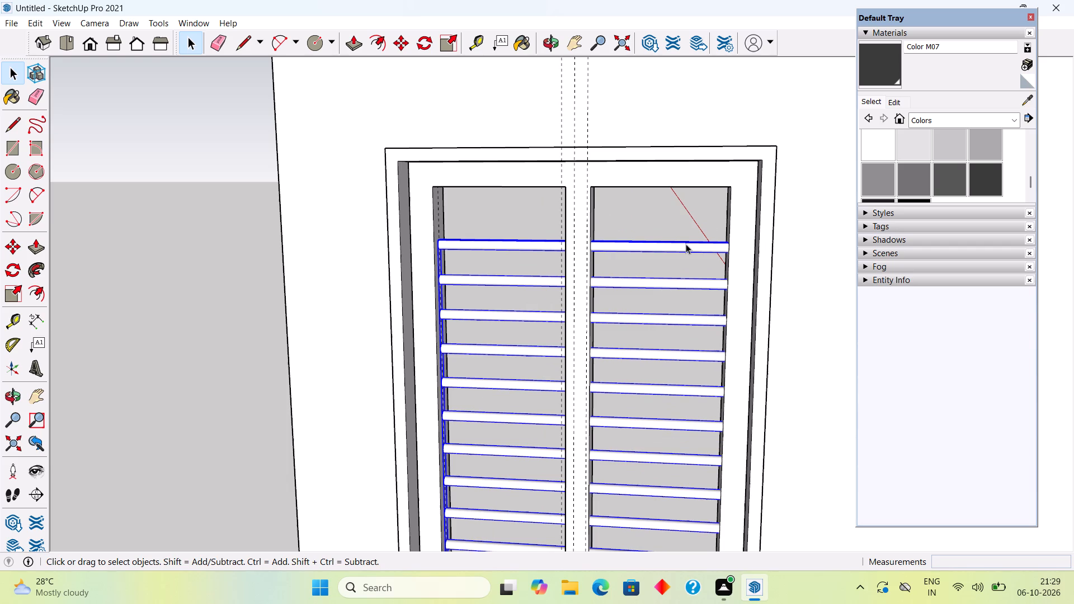
pyautogui.press('m')
pyautogui.click(686, 244)
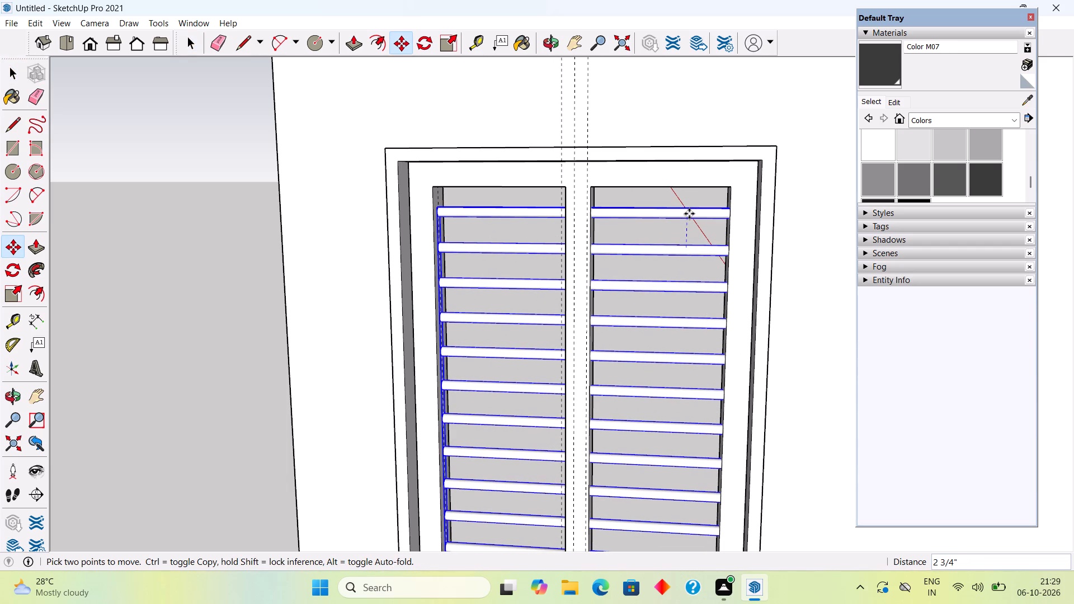
pyautogui.click(689, 214)
pyautogui.press('space')
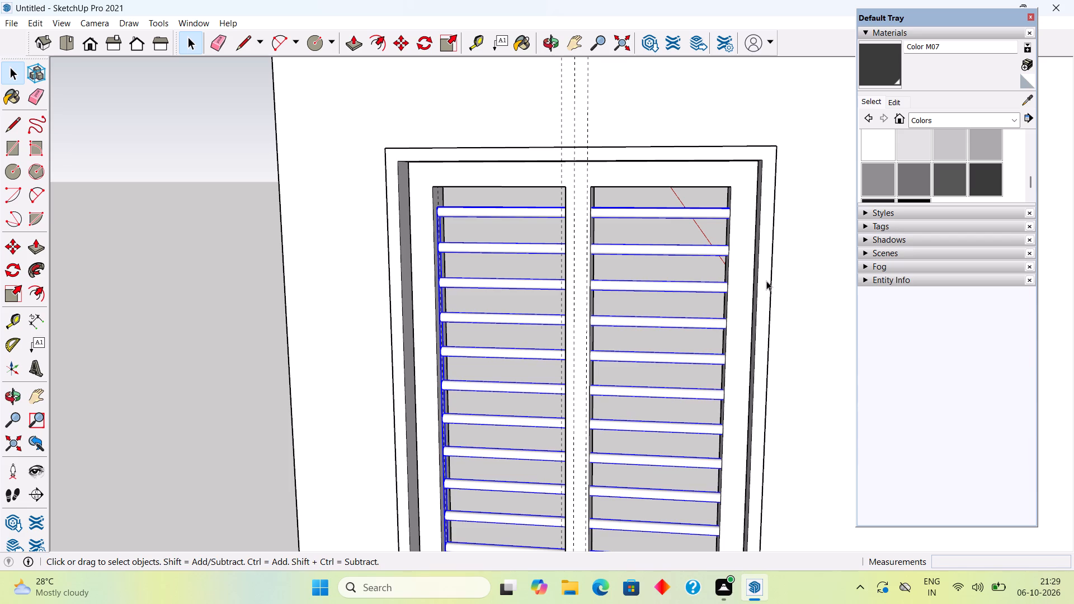
pyautogui.click(706, 269)
# Draw a 3' 6" by 11" rectangle corner to corner across the sash's left pane opening.
pyautogui.scroll(-6, 705, 268)
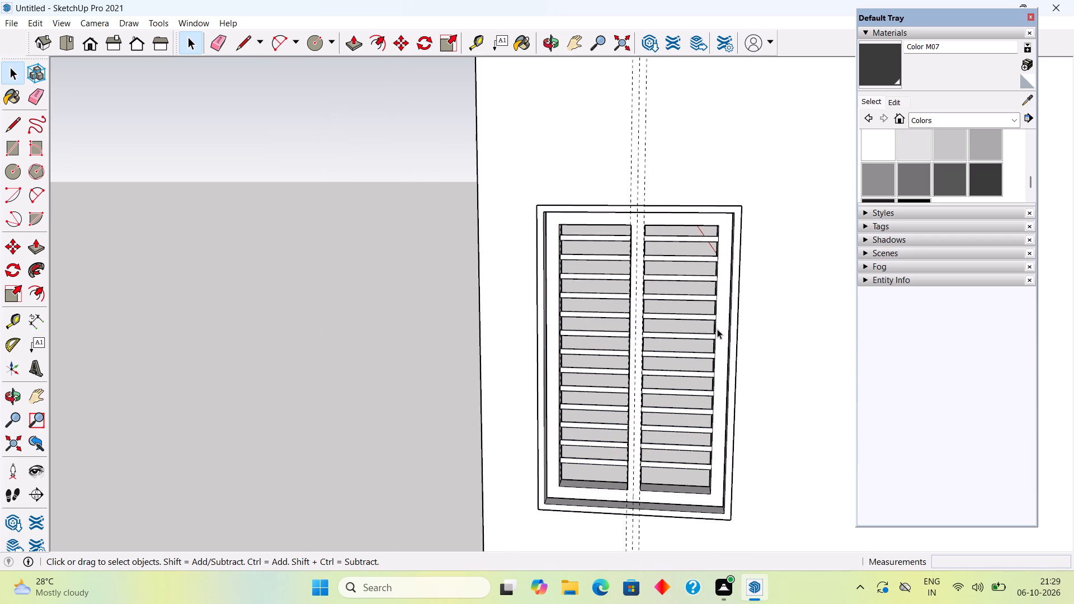
pyautogui.moveTo(717, 331); pyautogui.dragTo(734, 279, button='middle')
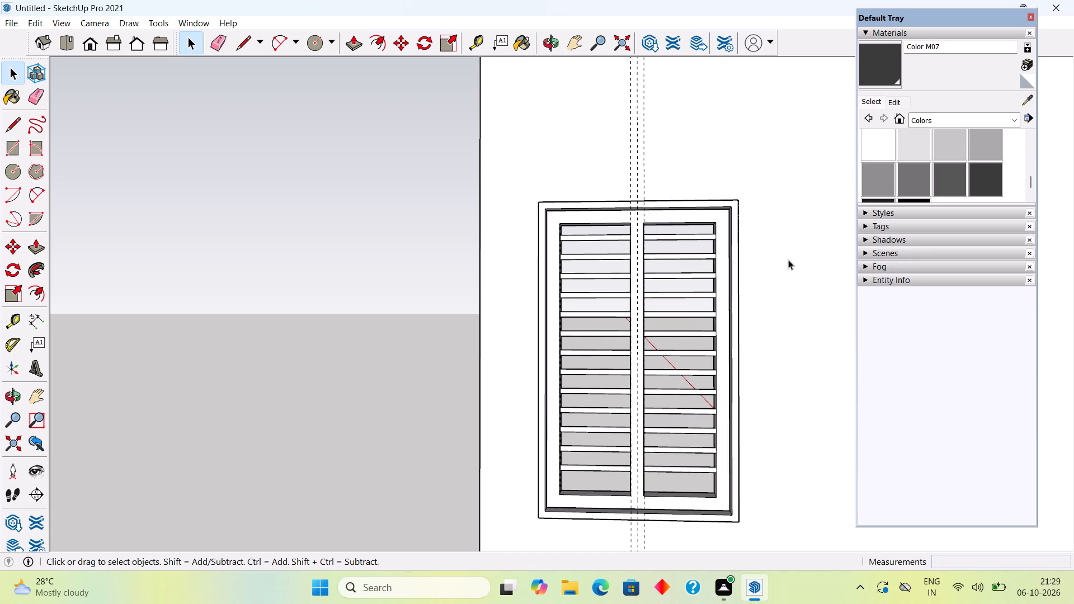
pyautogui.scroll(-4, 718, 229)
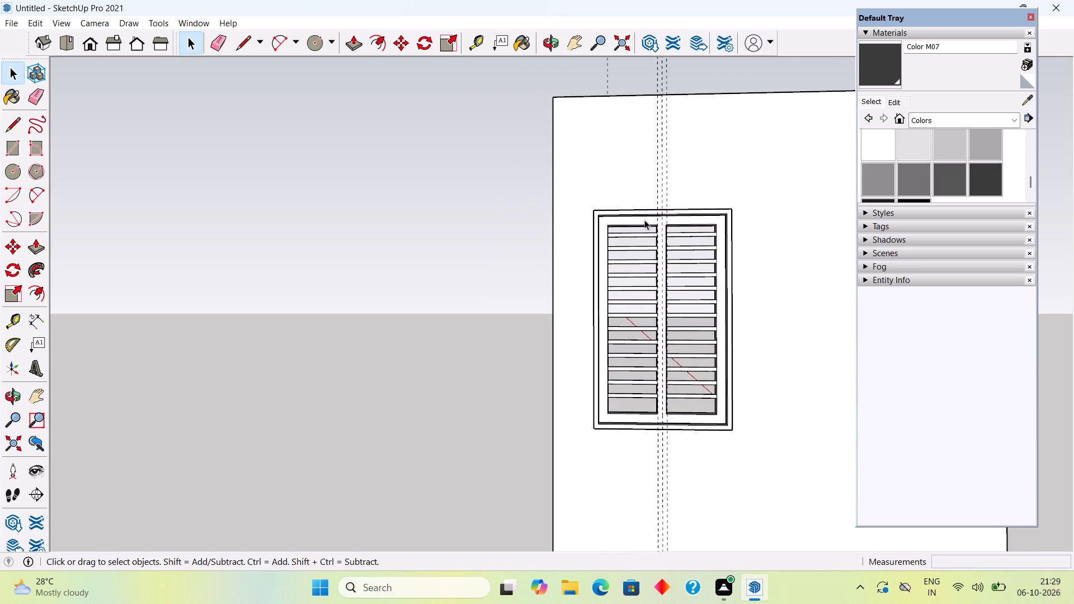
pyautogui.scroll(5, 701, 271)
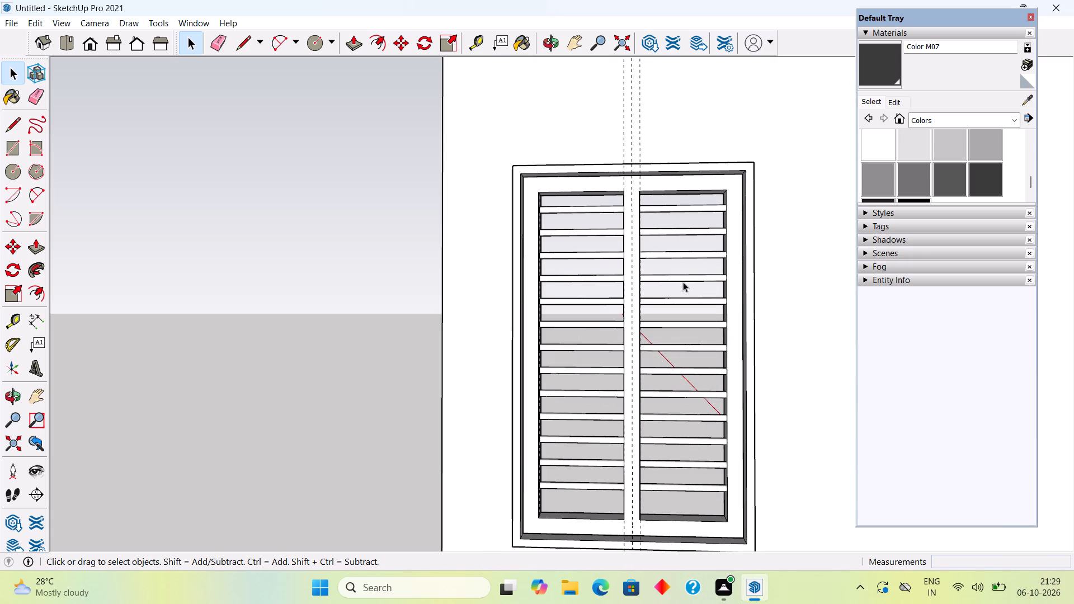
pyautogui.press('r')
pyautogui.click(538, 194)
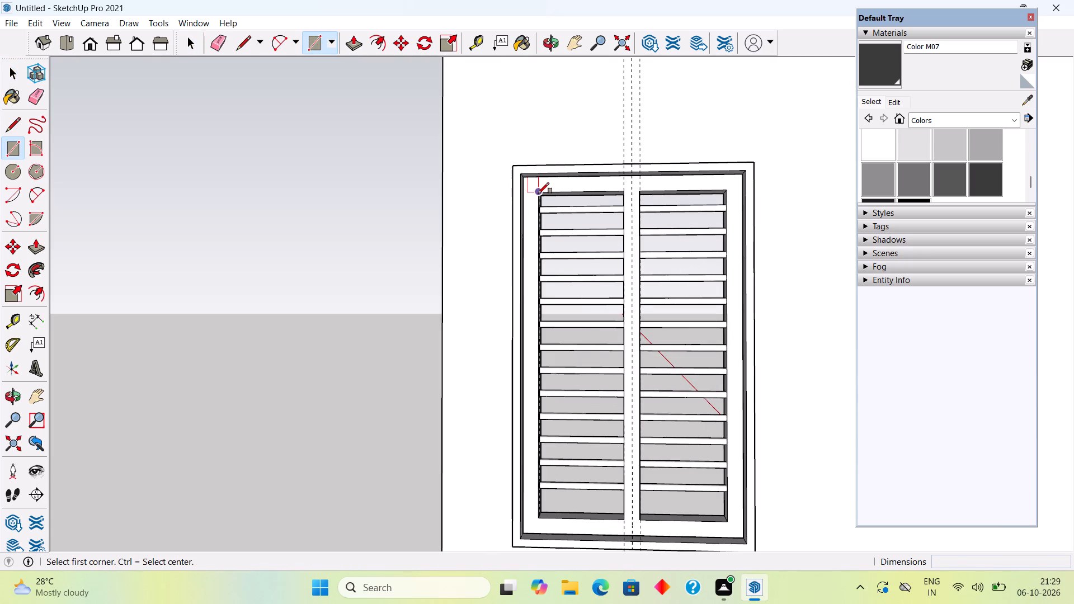
pyautogui.click(623, 517)
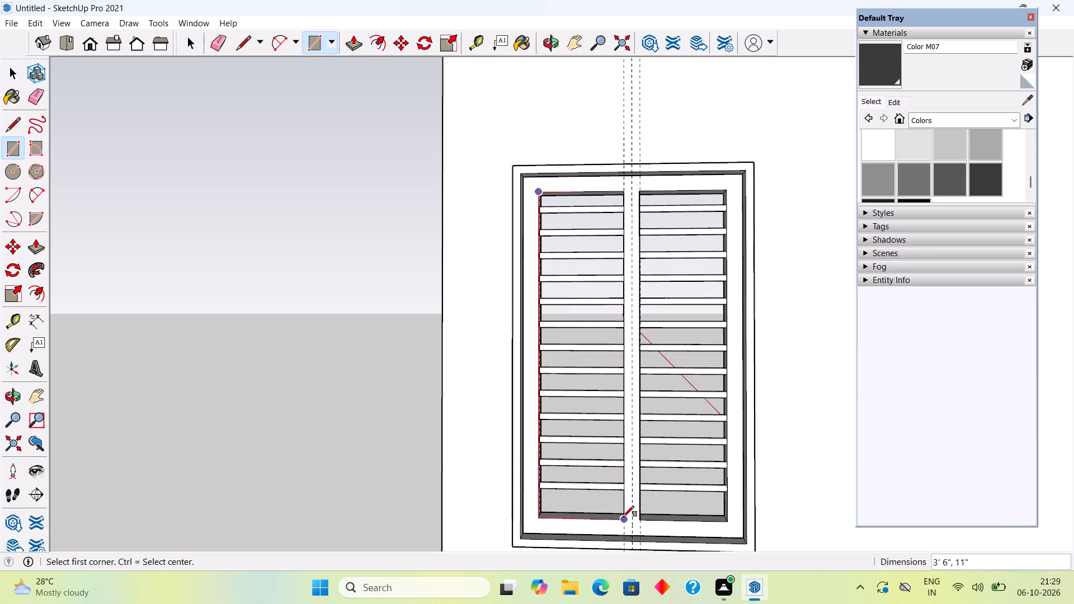
# Draw a 3' 6" by 11" rectangle corner to corner across the sash's right pane opening.
pyautogui.click(640, 190)
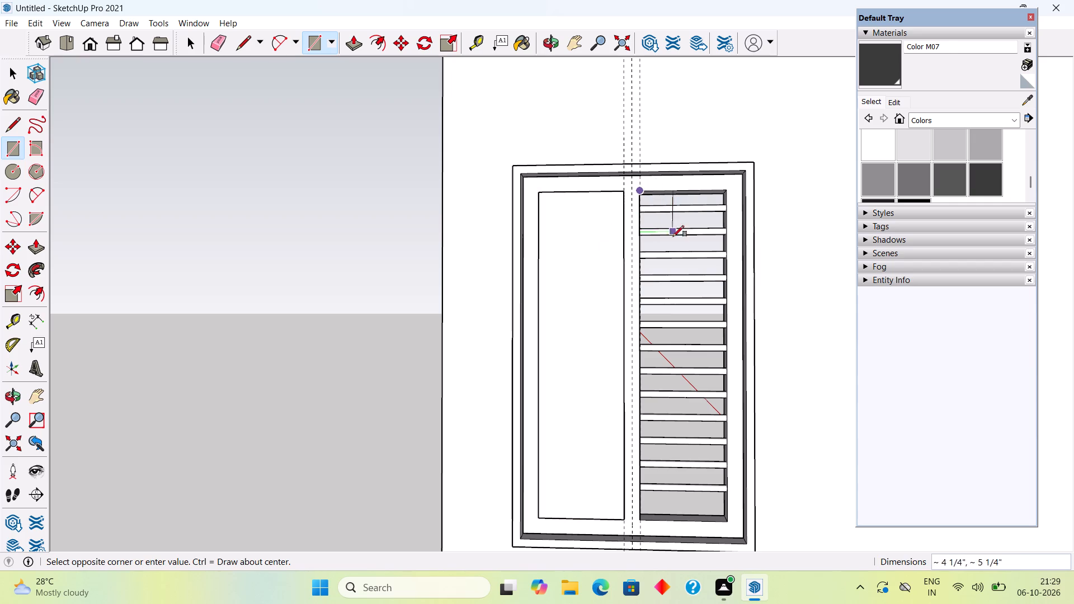
pyautogui.click(728, 521)
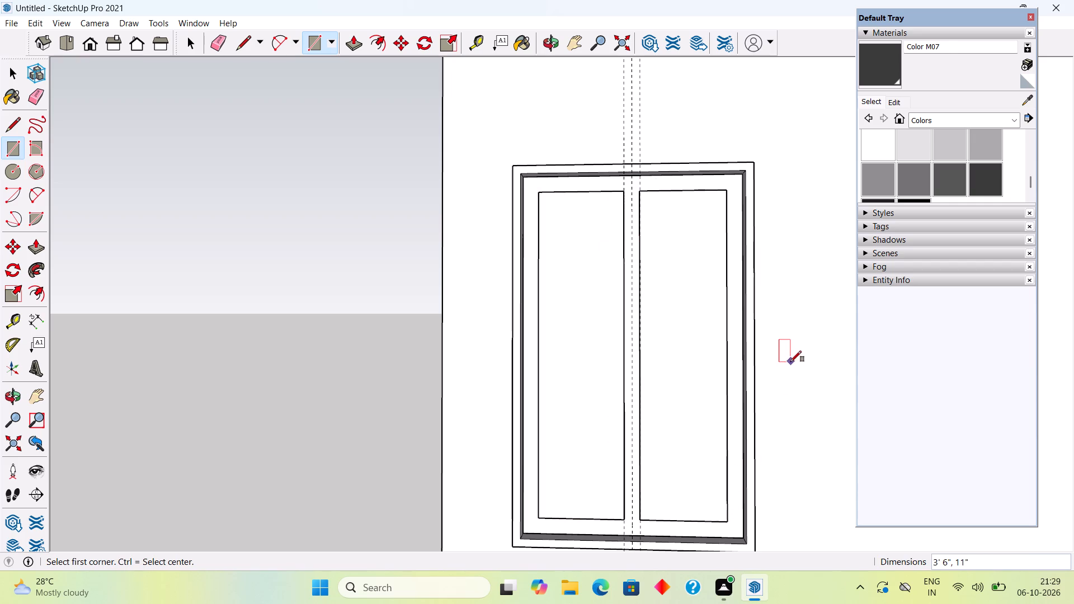
pyautogui.press('space')
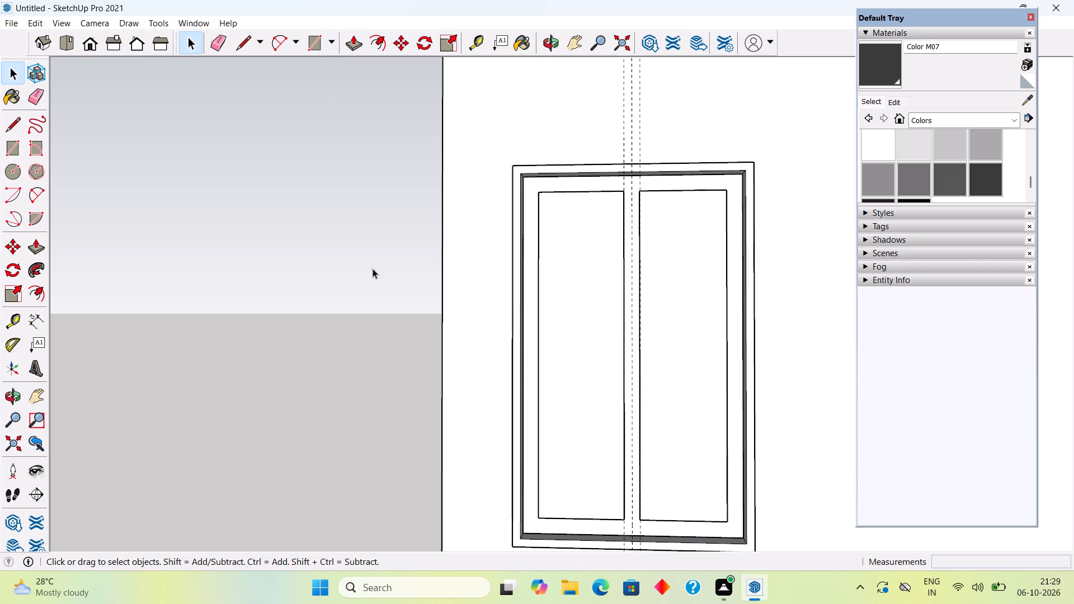
pyautogui.click(363, 267)
# Delete all construction guides from the model.
pyautogui.scroll(-15, 363, 267)
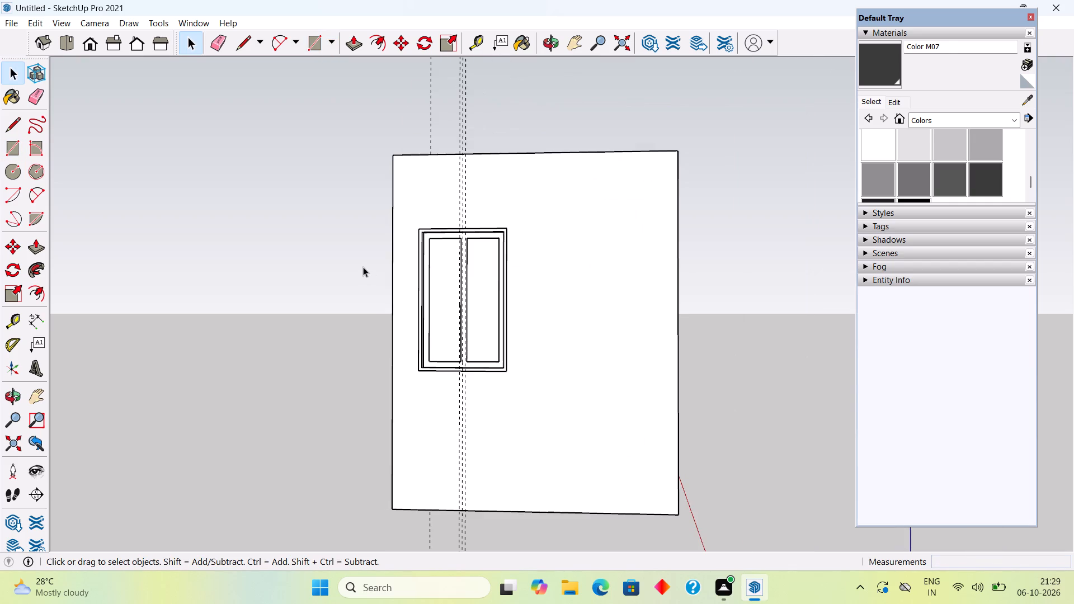
pyautogui.click(36, 27)
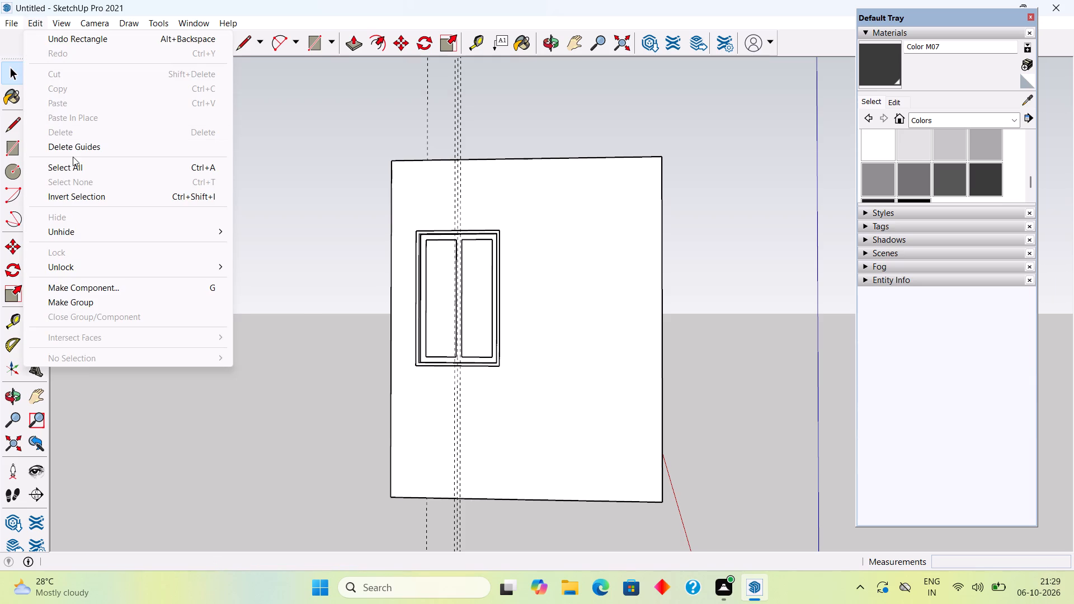
pyautogui.click(75, 147)
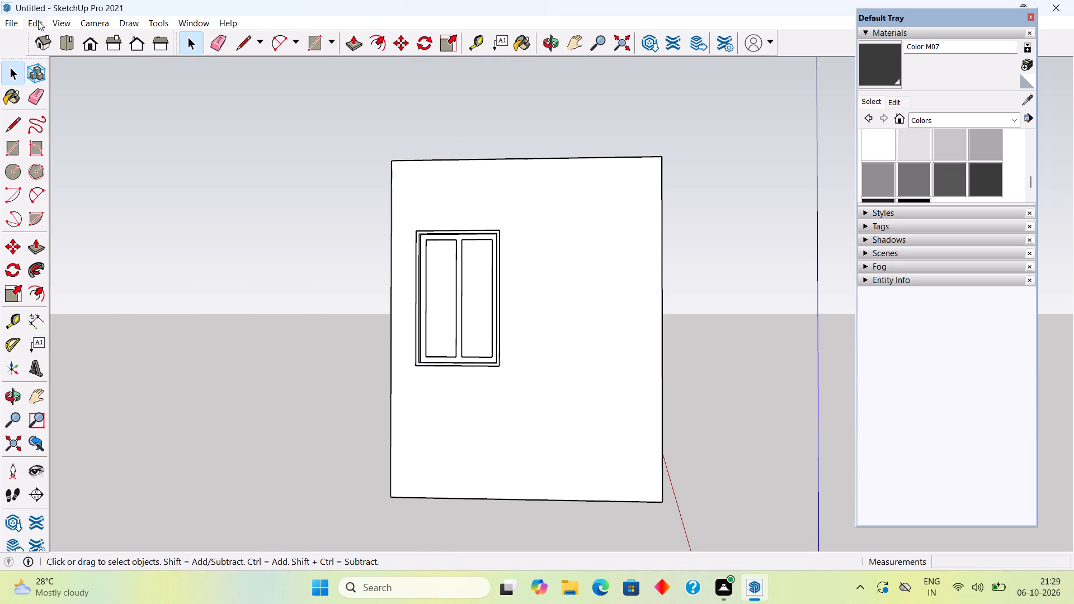
# Unhide all hidden kitchen geometry.
pyautogui.click(39, 18)
pyautogui.click(97, 234)
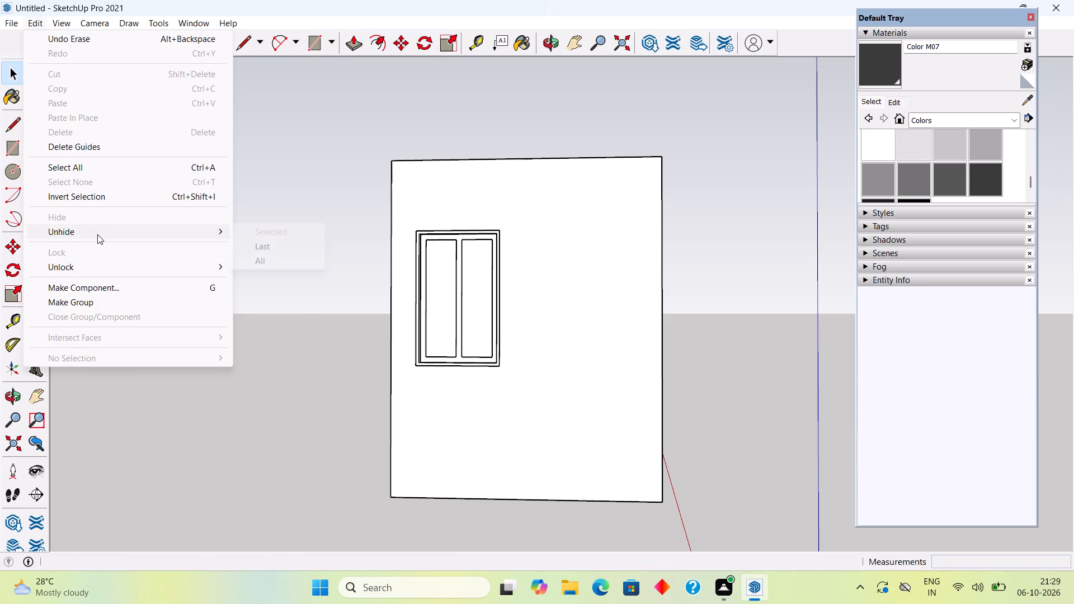
pyautogui.click(238, 257)
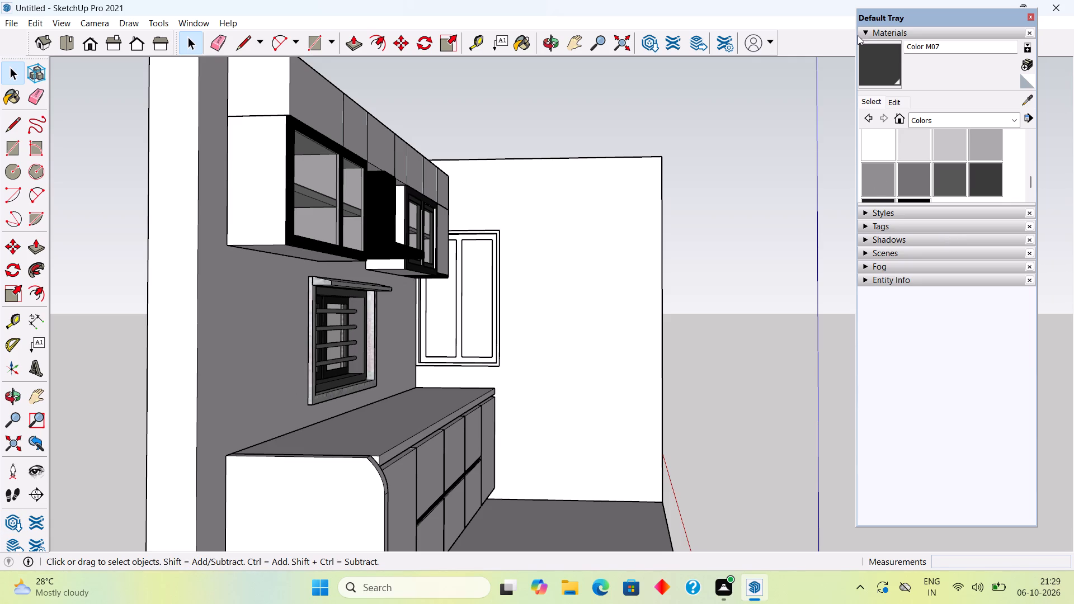
# Sample Translucent Glass Gray from the upper cabinet's glass door and paint both window pane faces with it.
pyautogui.click(1029, 101)
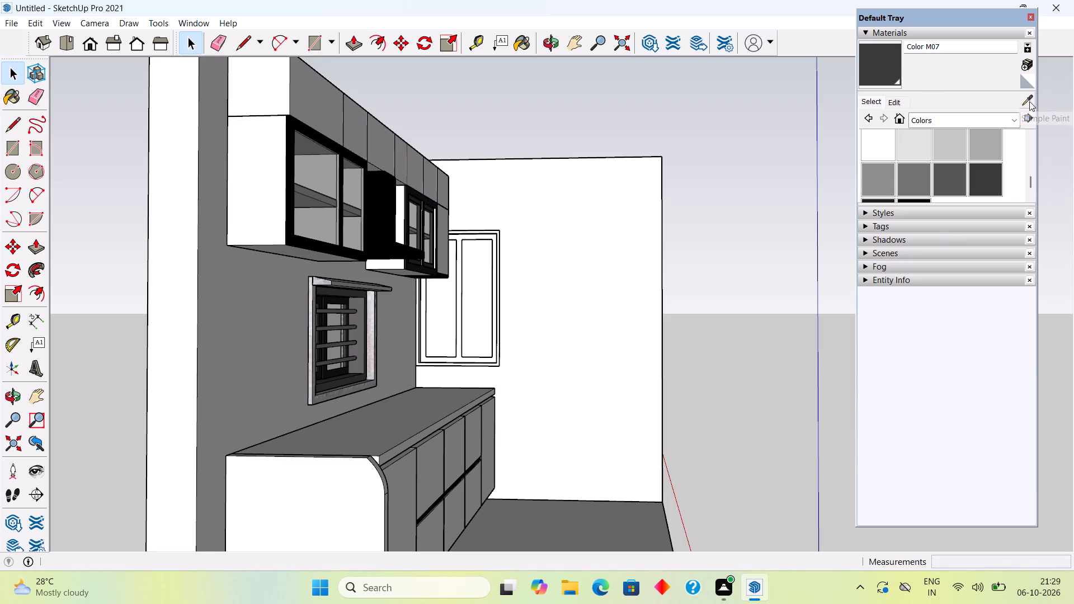
pyautogui.click(318, 226)
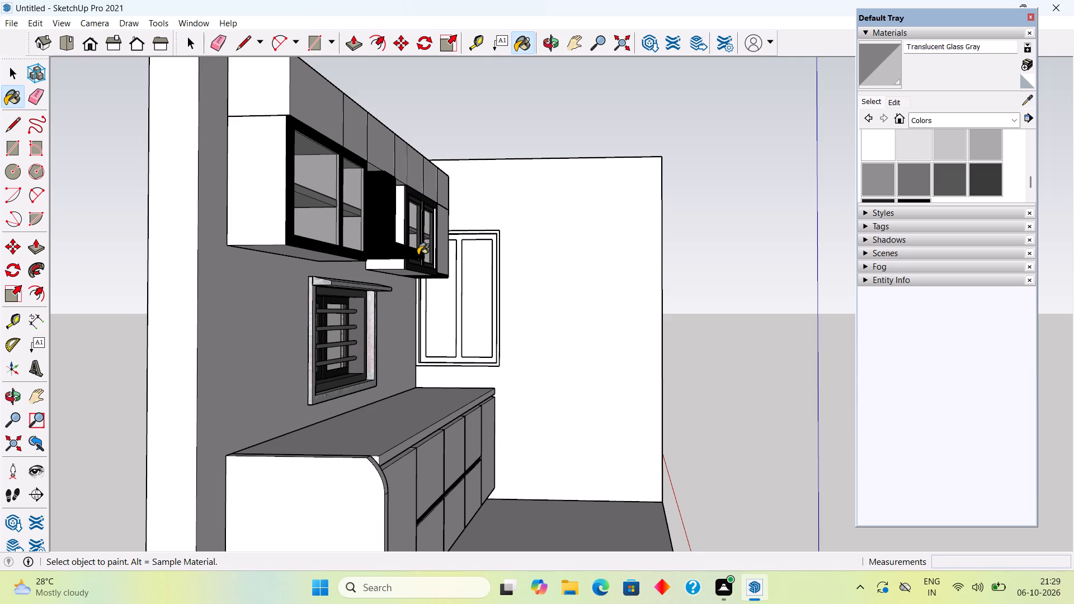
pyautogui.click(475, 281)
pyautogui.click(444, 310)
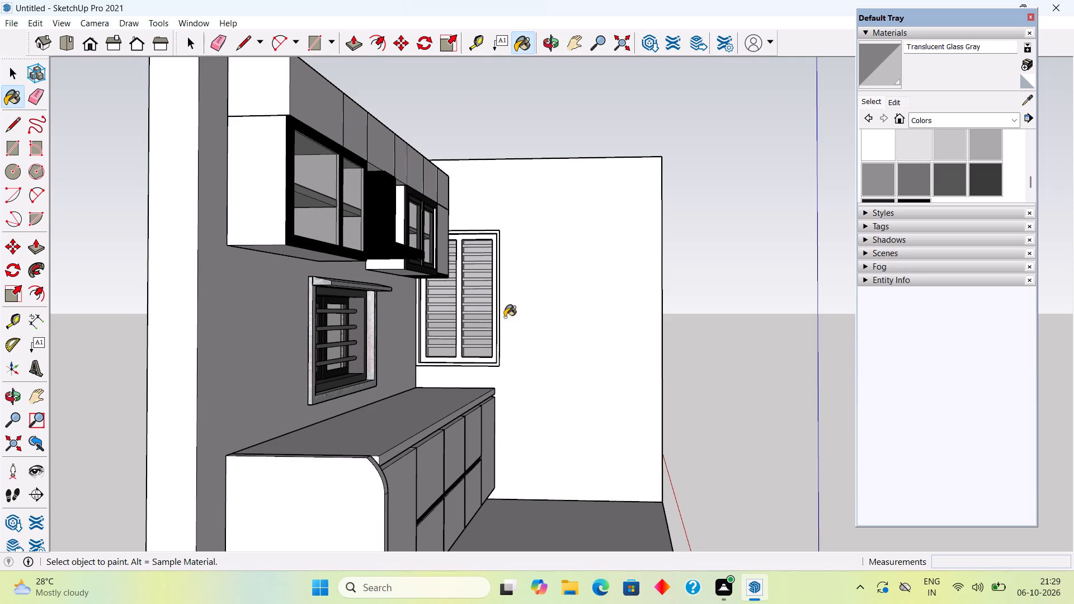
pyautogui.press('space')
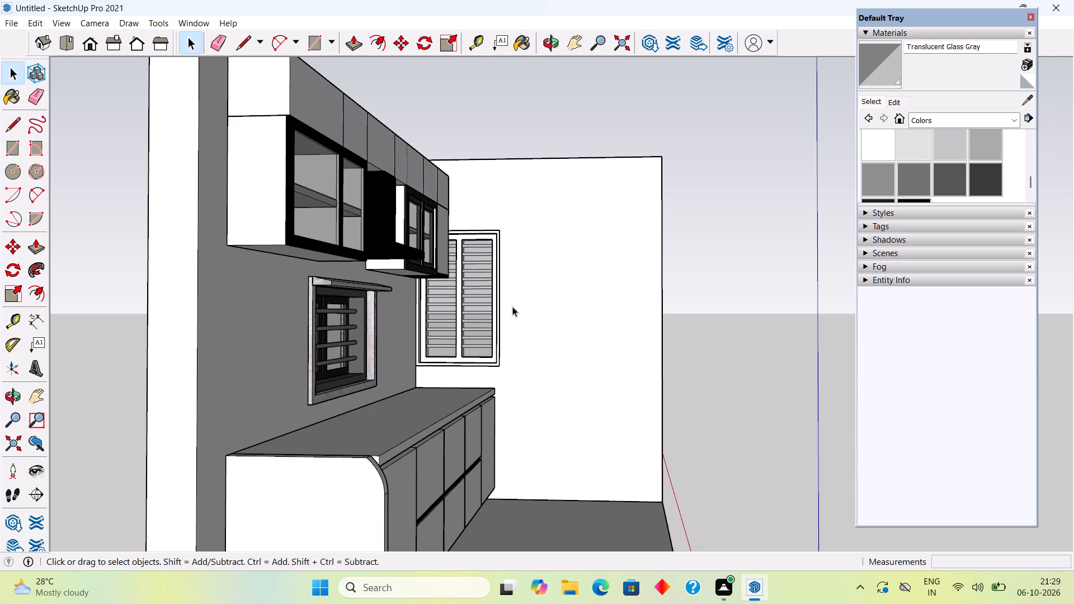
# Draw a line about 1' 6 9/16" down the upper cabinet's end edge, from its top corner to the window's top edge level.
pyautogui.moveTo(534, 315); pyautogui.dragTo(581, 381, button='middle')
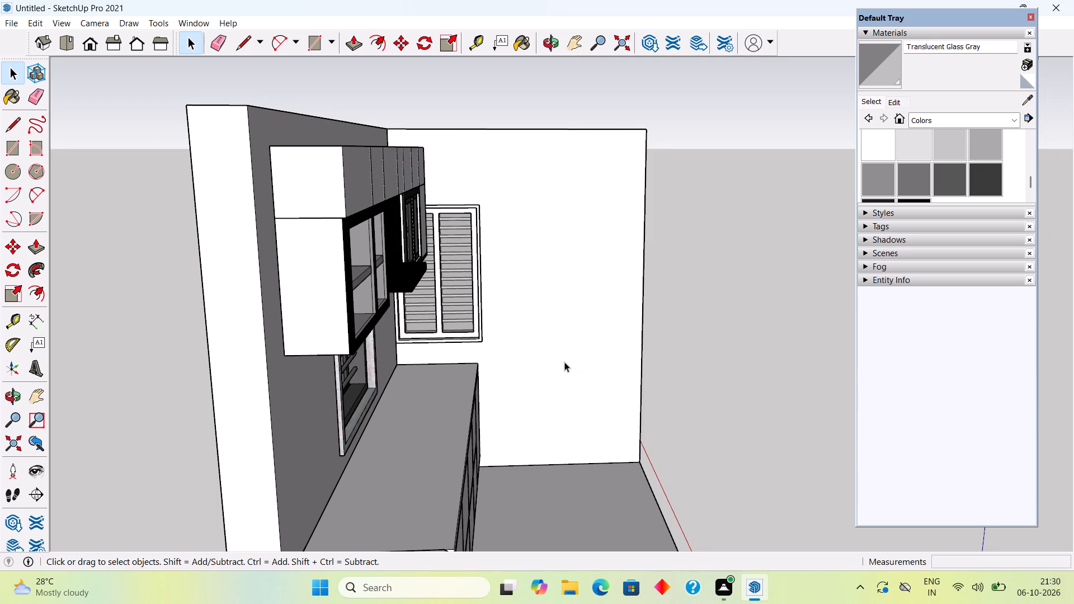
pyautogui.scroll(4, 435, 172)
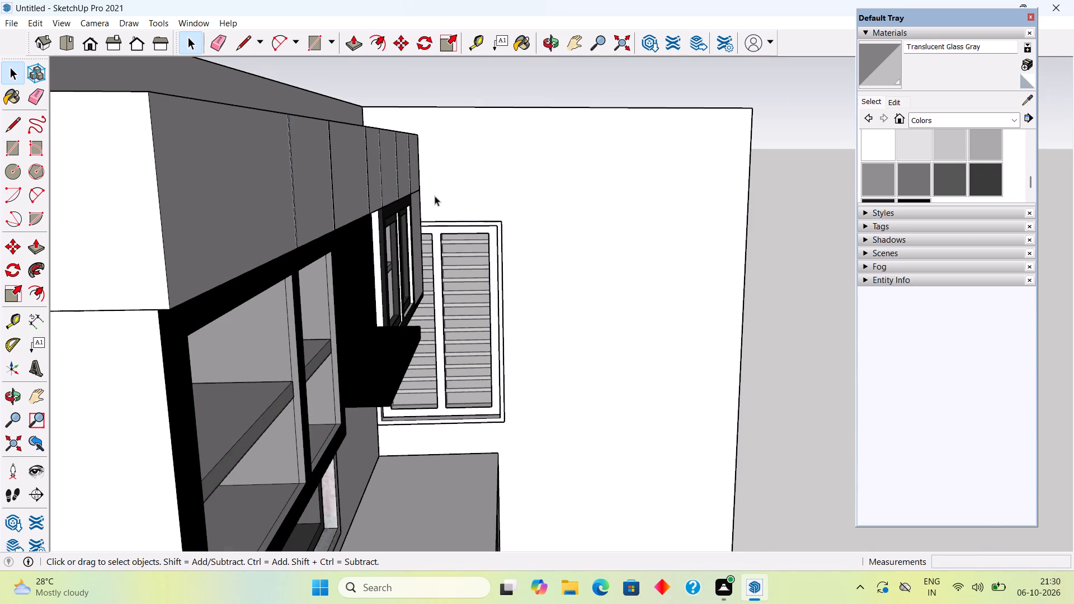
pyautogui.scroll(8, 435, 196)
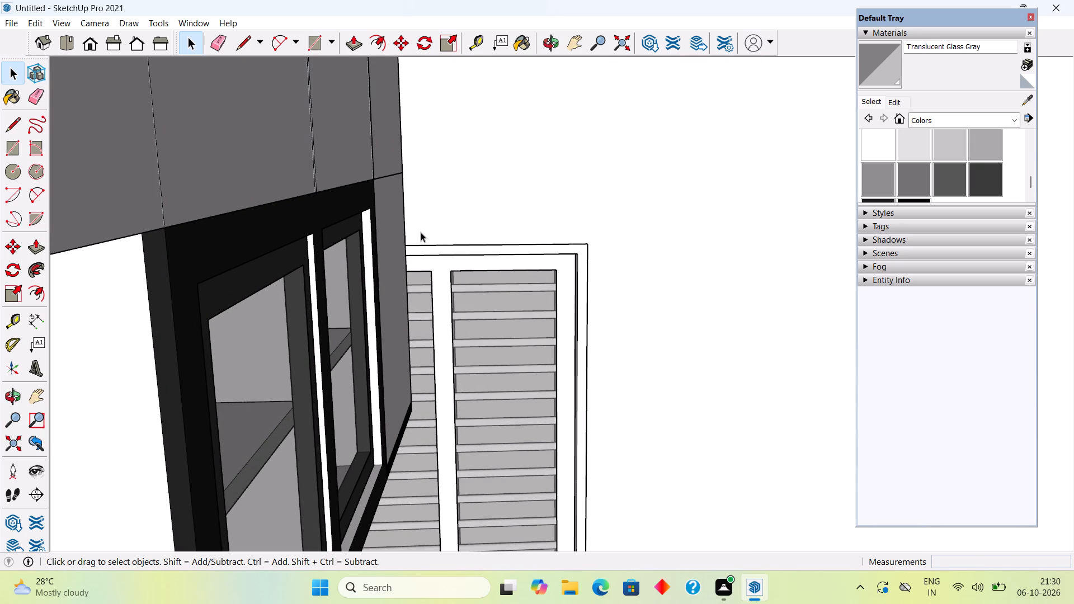
pyautogui.scroll(-9, 420, 237)
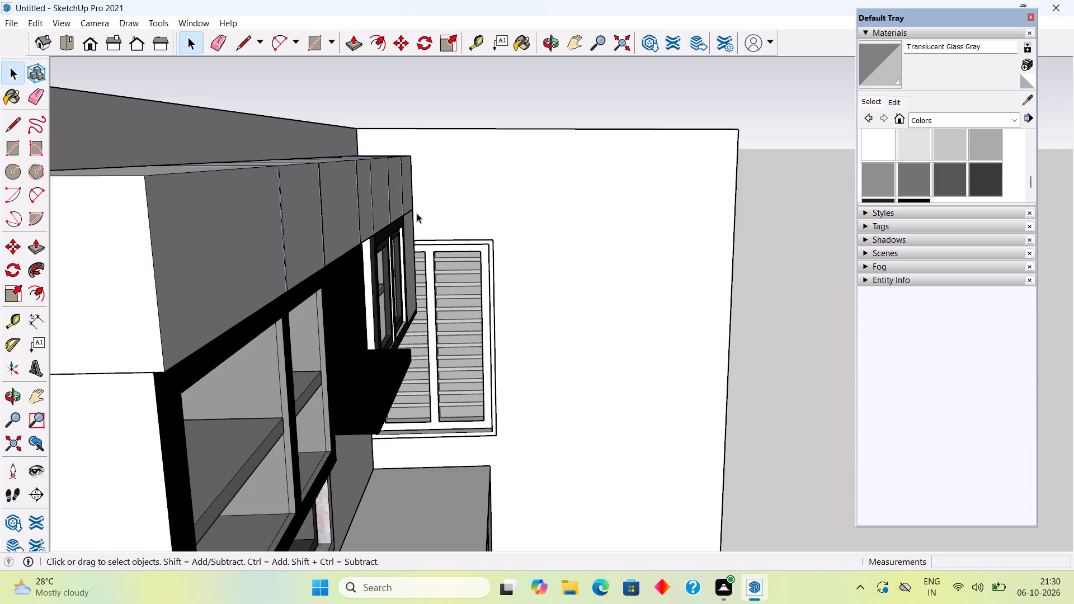
pyautogui.press('l')
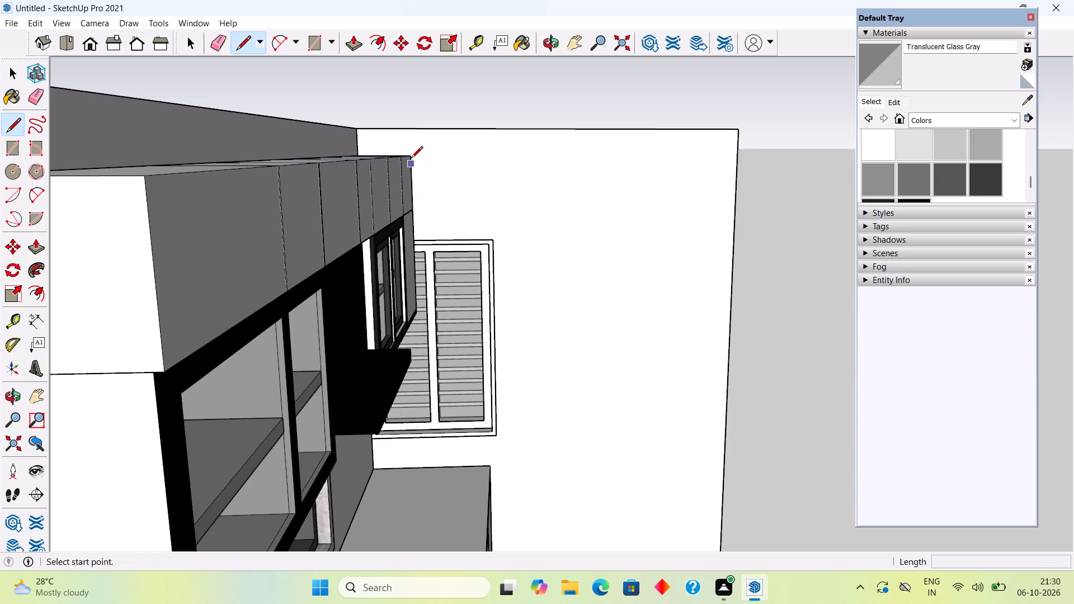
pyautogui.click(411, 158)
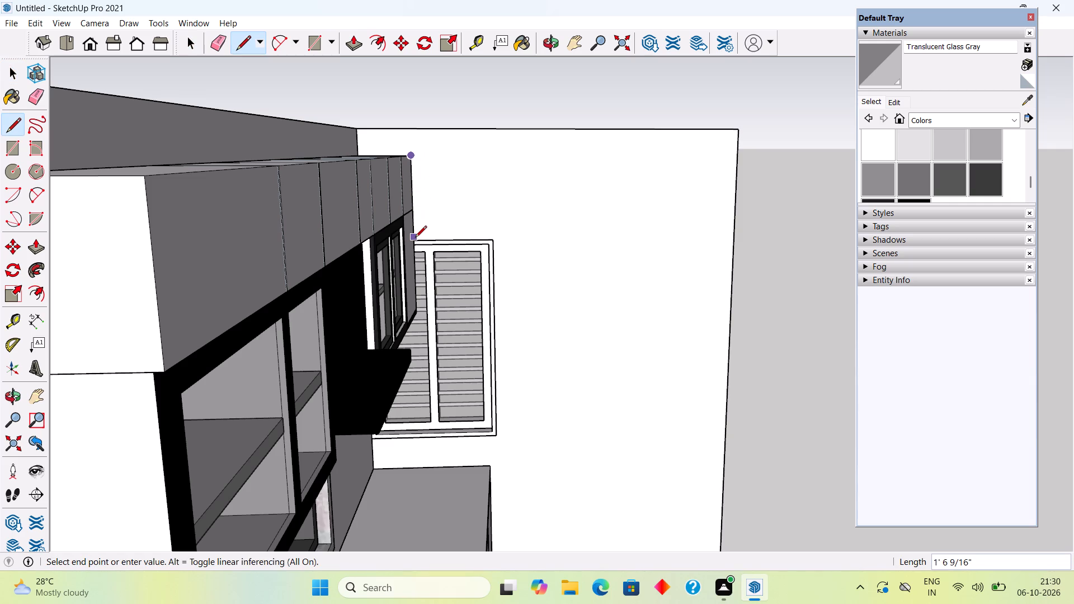
pyautogui.click(415, 238)
pyautogui.press('space')
# Open the side wall group for editing and select its wall face.
pyautogui.click(490, 218)
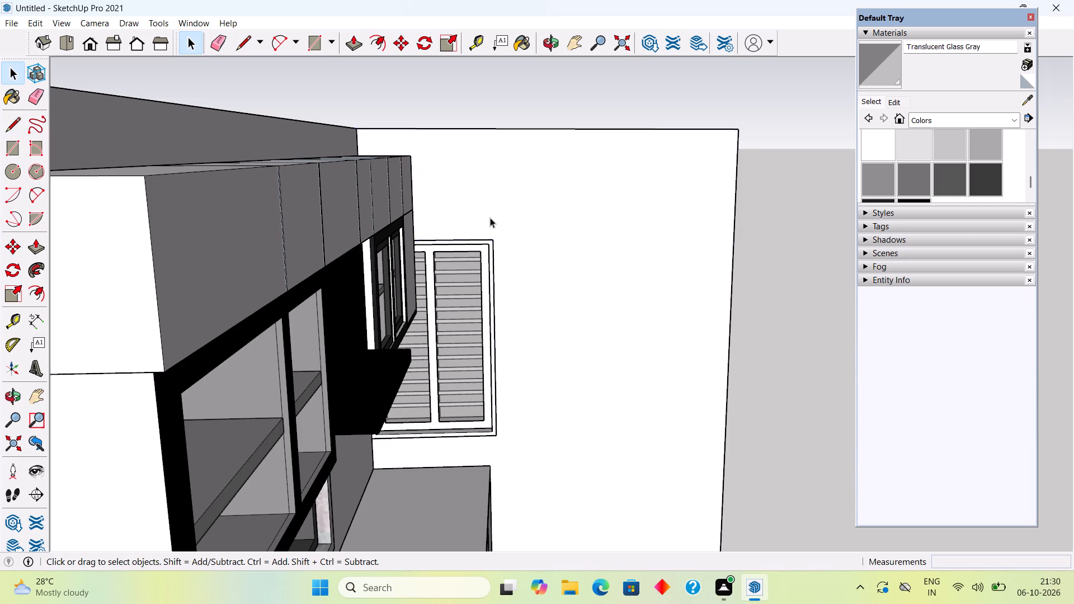
pyautogui.doubleClick(491, 217)
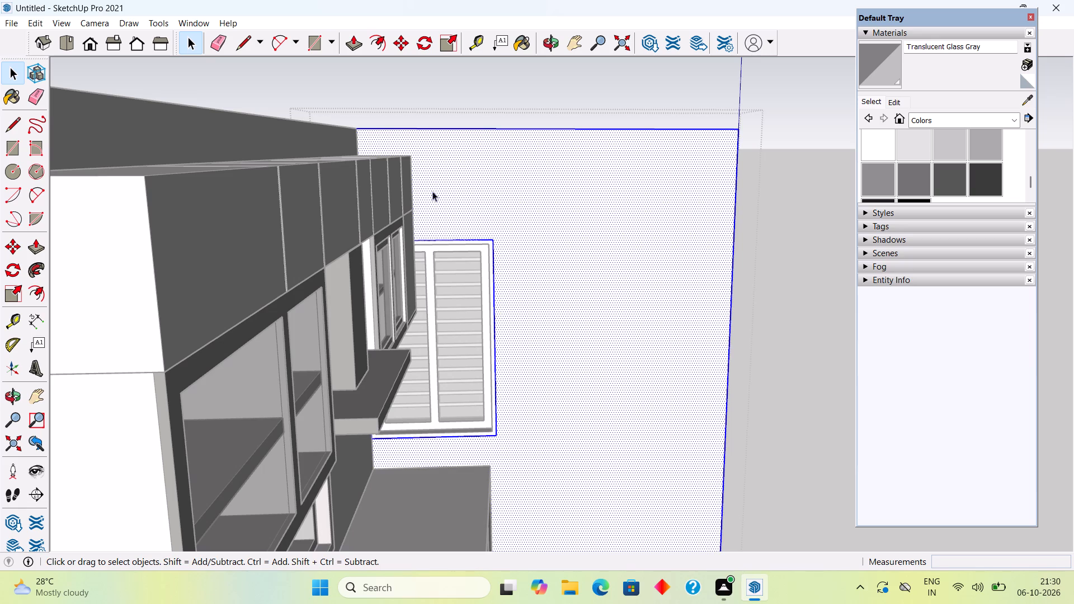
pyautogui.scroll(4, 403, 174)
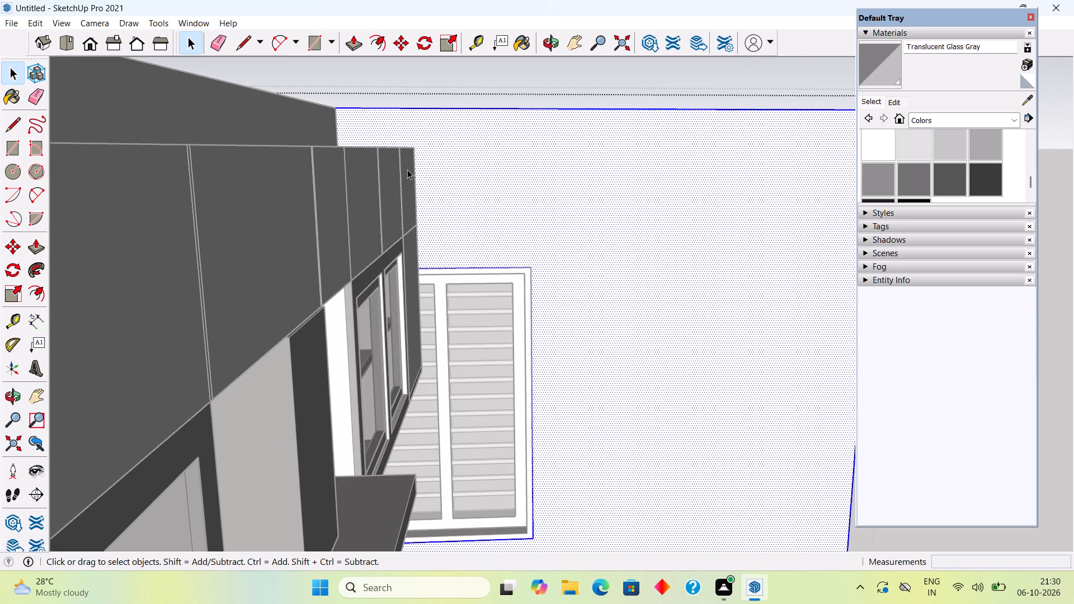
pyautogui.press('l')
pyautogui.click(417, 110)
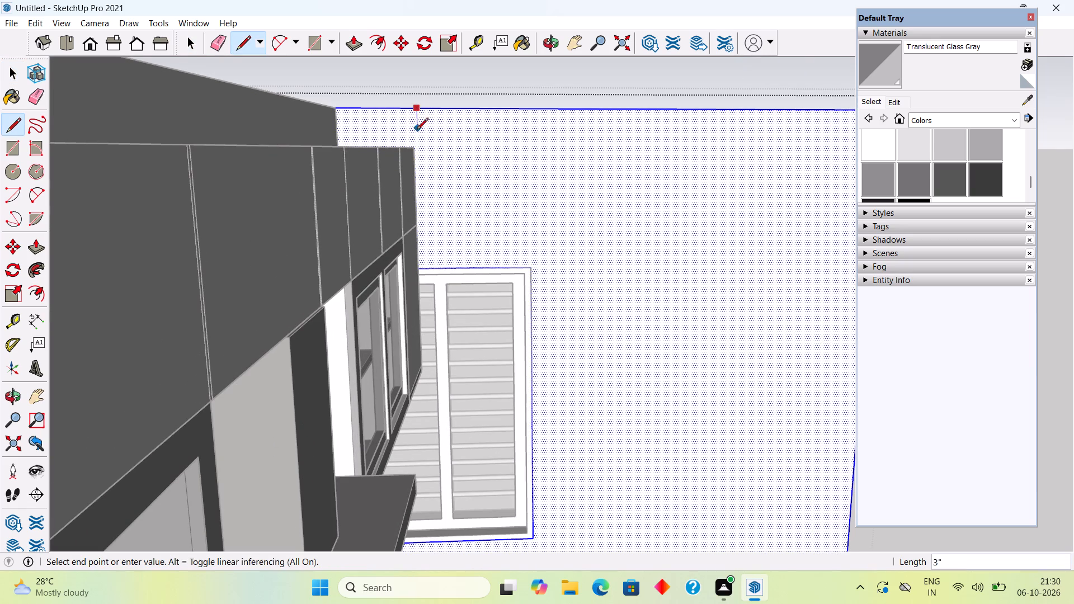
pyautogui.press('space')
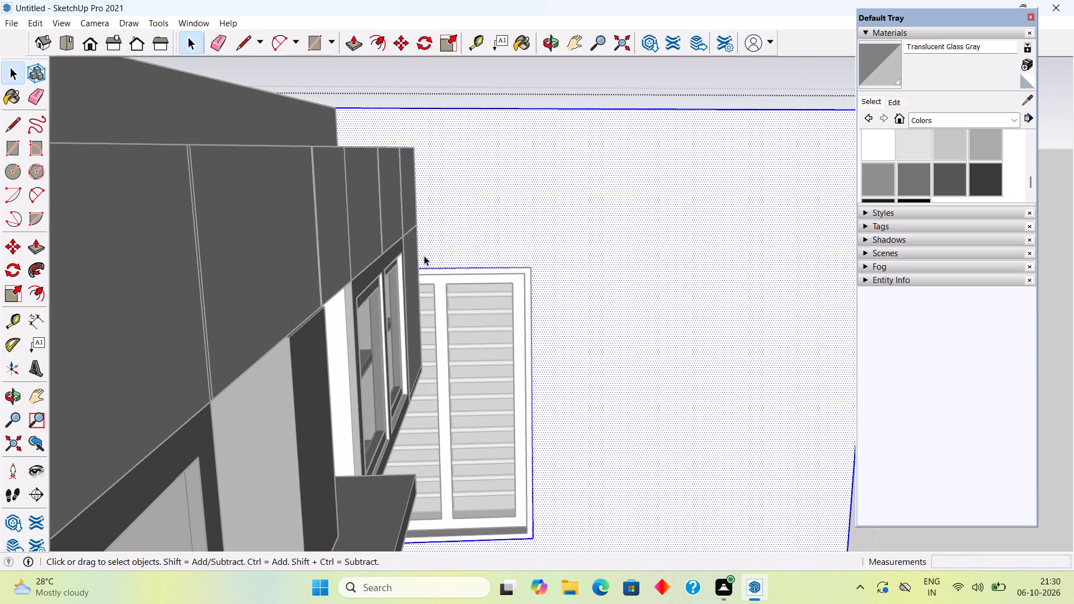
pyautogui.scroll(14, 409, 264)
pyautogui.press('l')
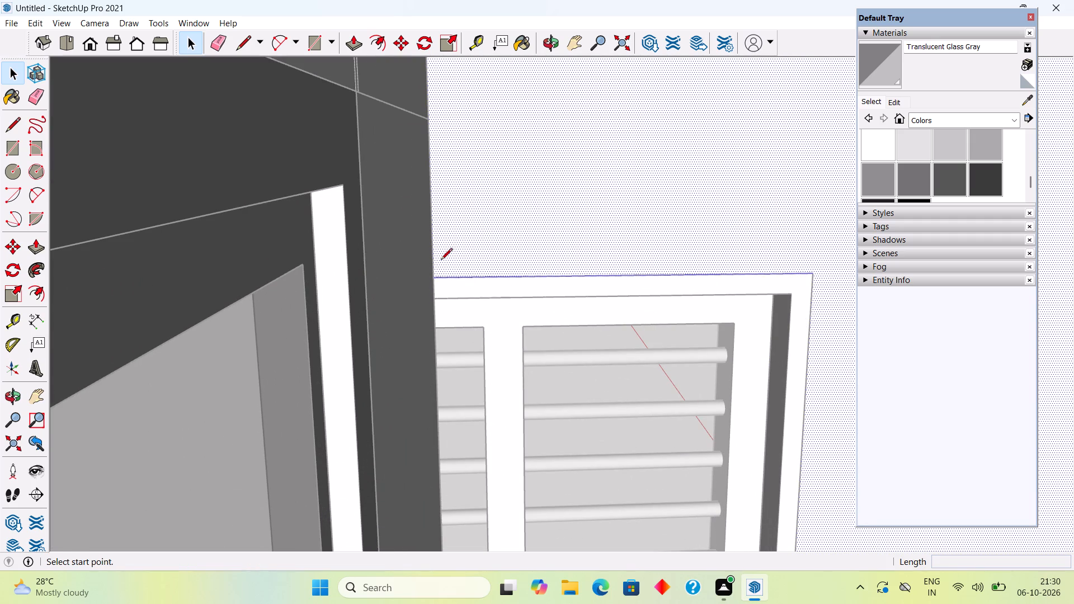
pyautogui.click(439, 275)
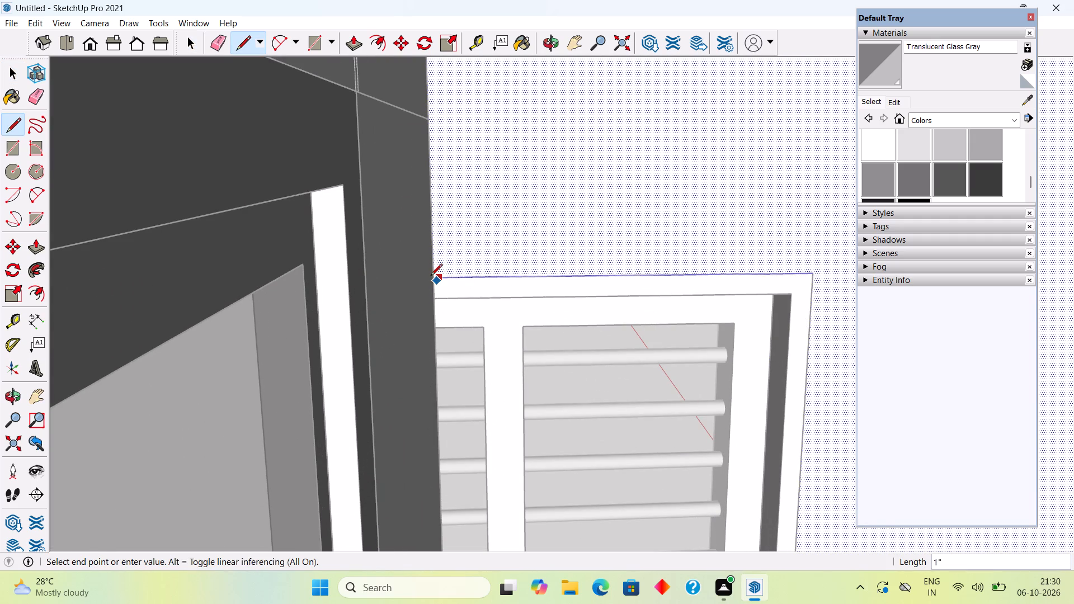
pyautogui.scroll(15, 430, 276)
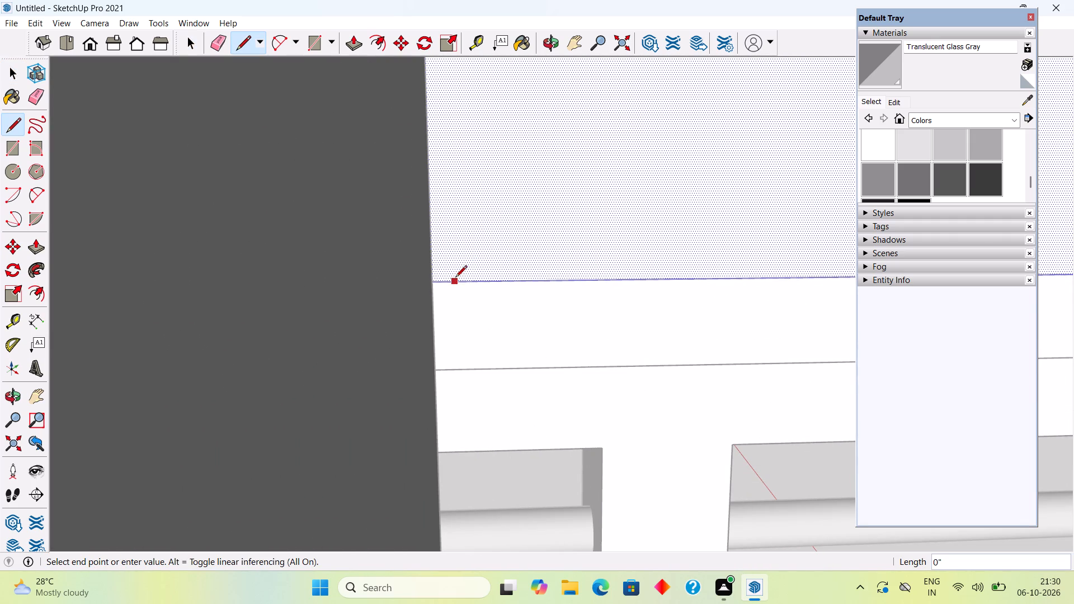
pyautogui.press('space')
# Draw a vertical line about 2' 1" from the window's top edge beside the cabinet up to the wall's top edge.
pyautogui.write('L')
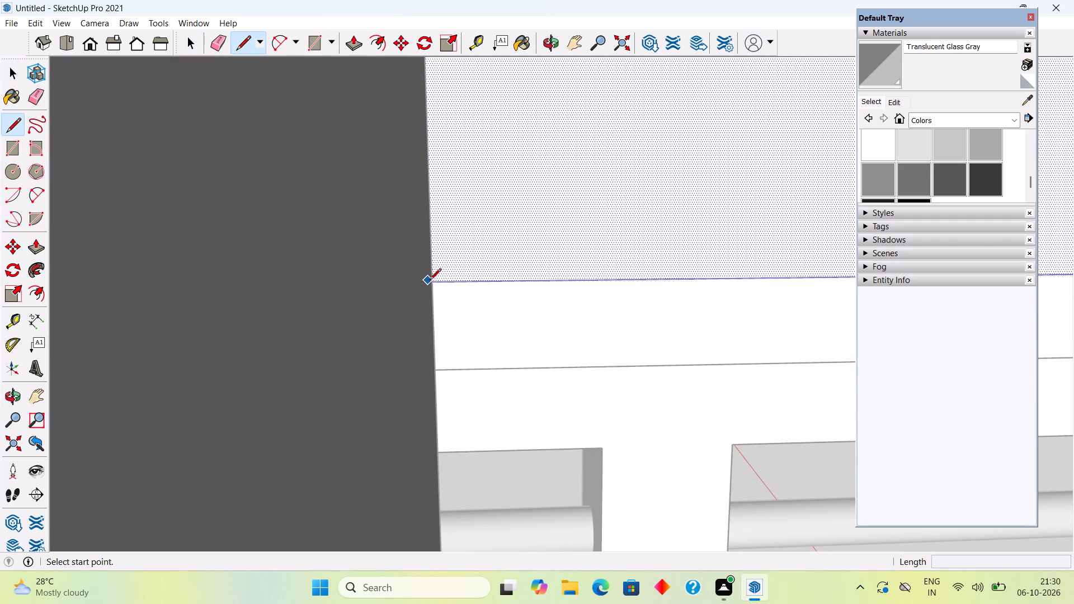
pyautogui.click(431, 281)
pyautogui.scroll(-6, 437, 238)
pyautogui.scroll(1, 442, 227)
pyautogui.scroll(-14, 442, 227)
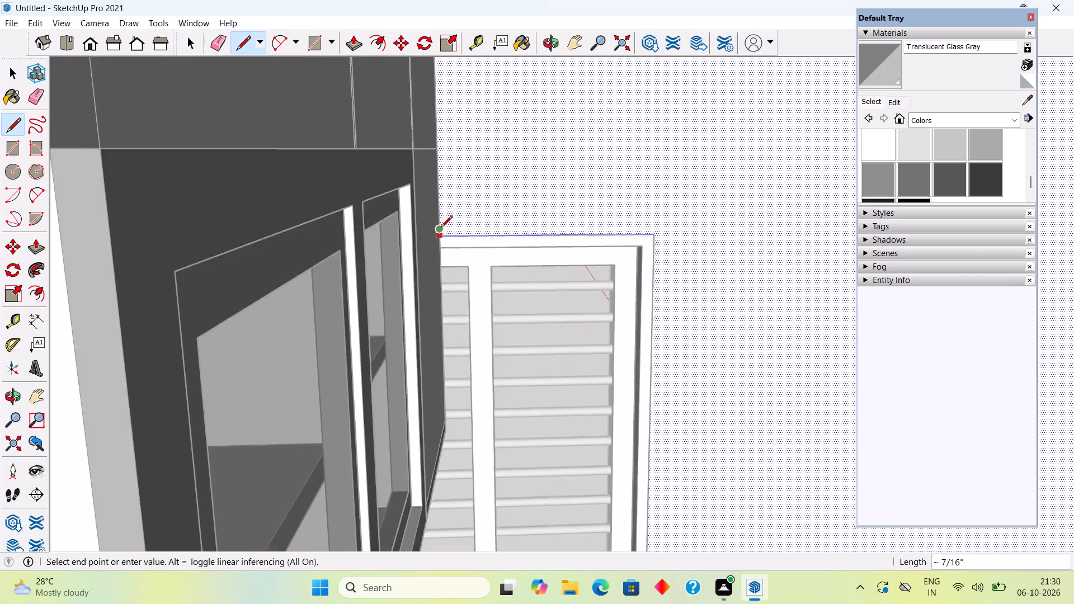
pyautogui.scroll(-12, 441, 228)
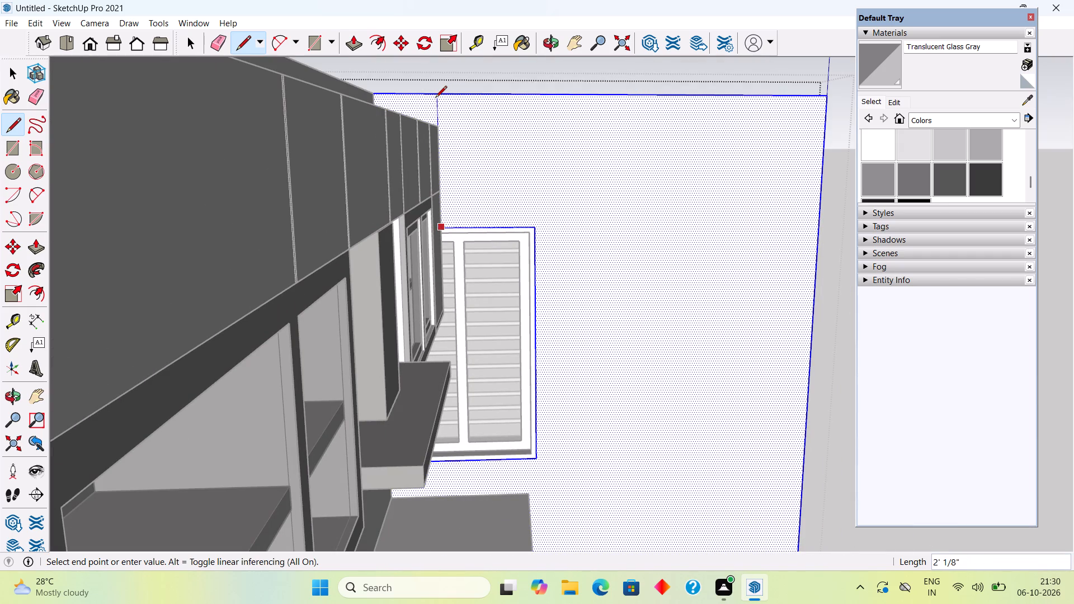
pyautogui.scroll(4, 435, 94)
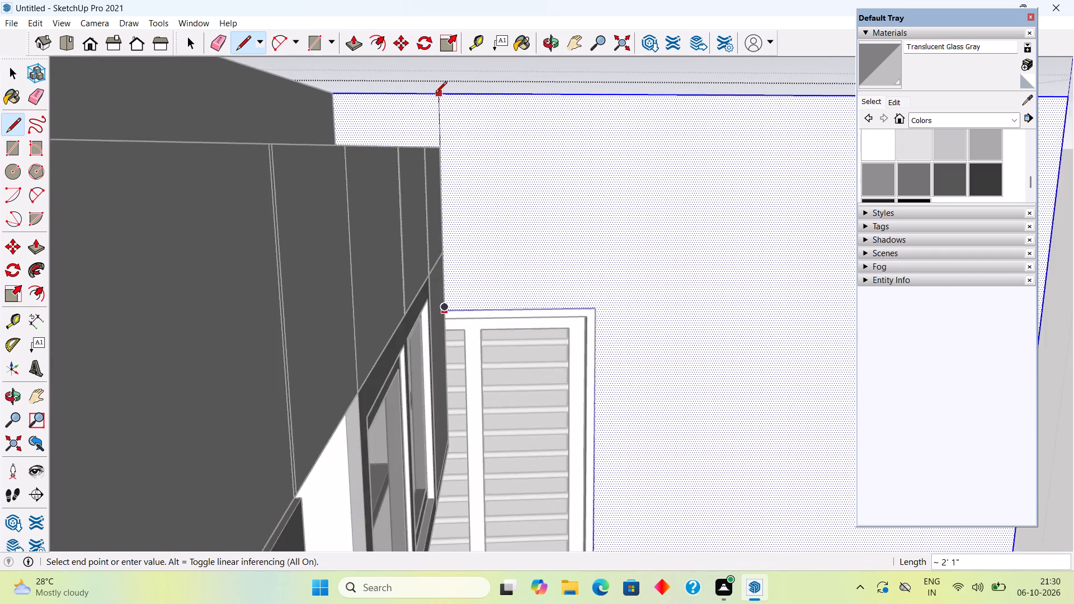
pyautogui.scroll(7, 435, 94)
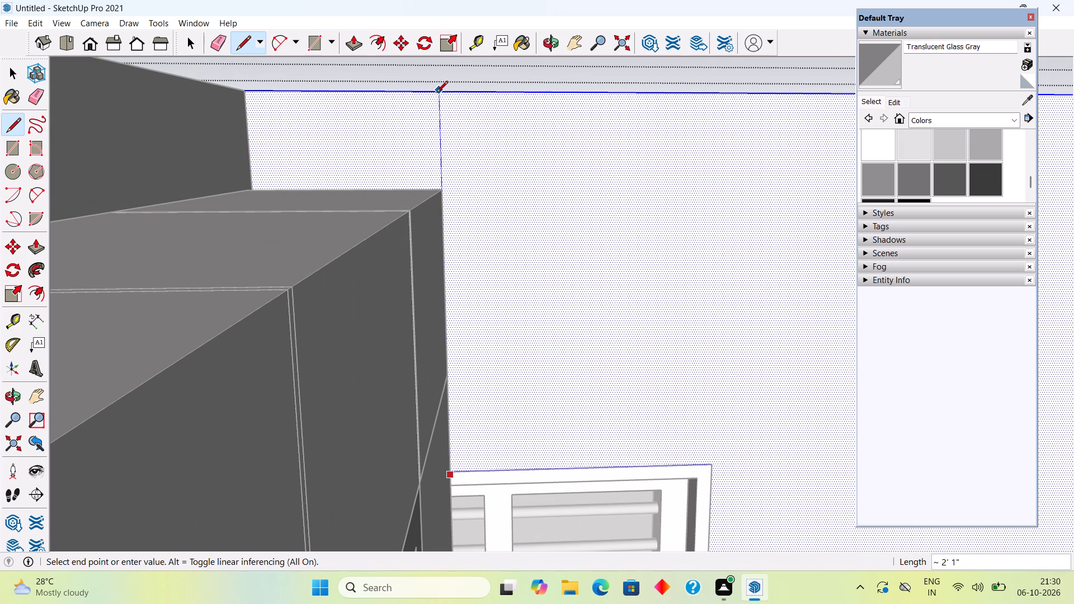
pyautogui.click(436, 93)
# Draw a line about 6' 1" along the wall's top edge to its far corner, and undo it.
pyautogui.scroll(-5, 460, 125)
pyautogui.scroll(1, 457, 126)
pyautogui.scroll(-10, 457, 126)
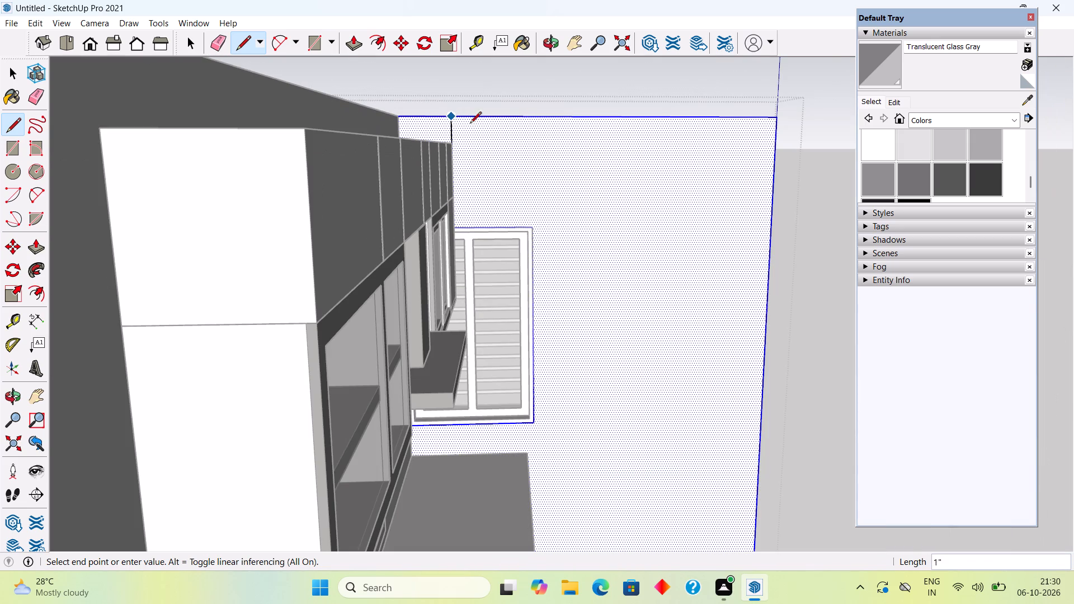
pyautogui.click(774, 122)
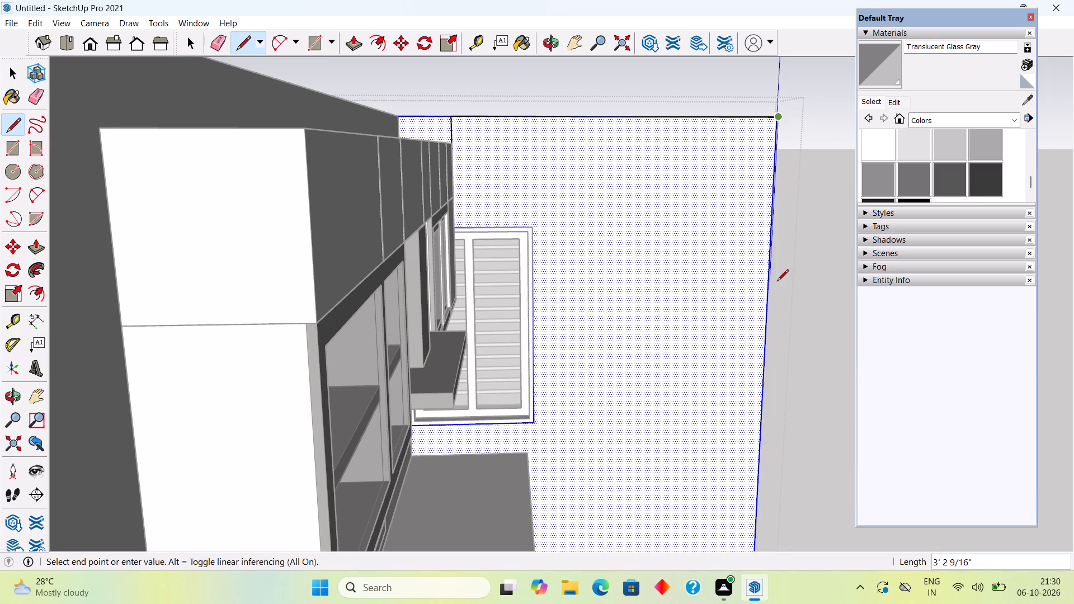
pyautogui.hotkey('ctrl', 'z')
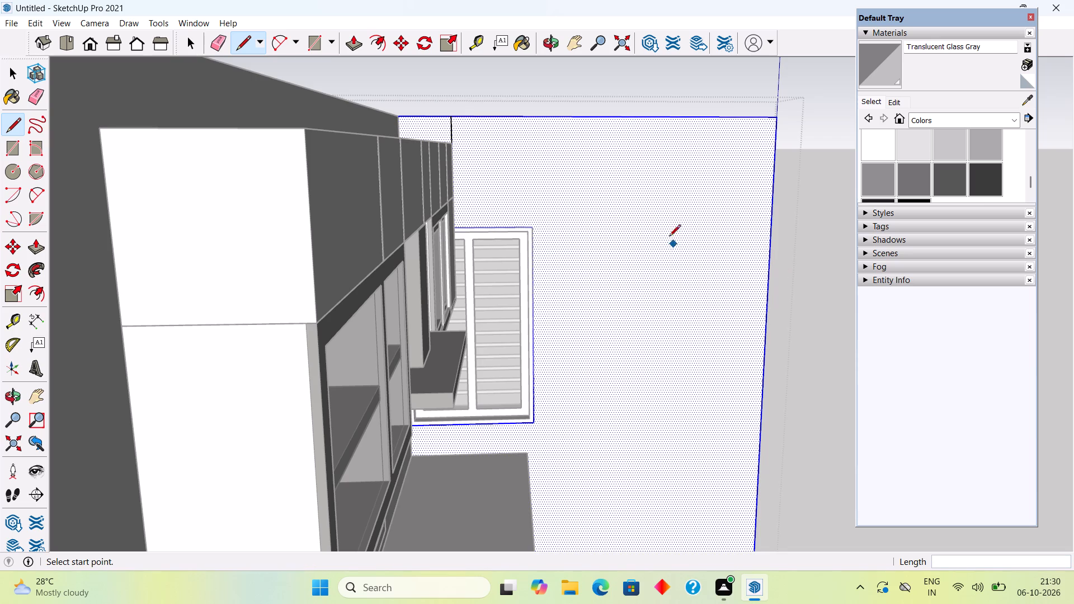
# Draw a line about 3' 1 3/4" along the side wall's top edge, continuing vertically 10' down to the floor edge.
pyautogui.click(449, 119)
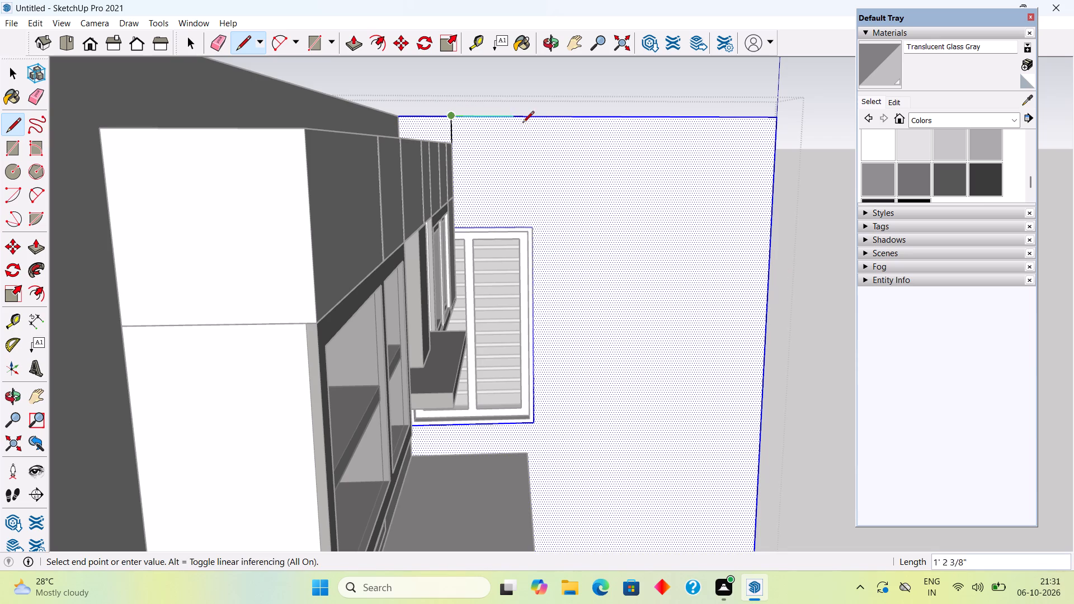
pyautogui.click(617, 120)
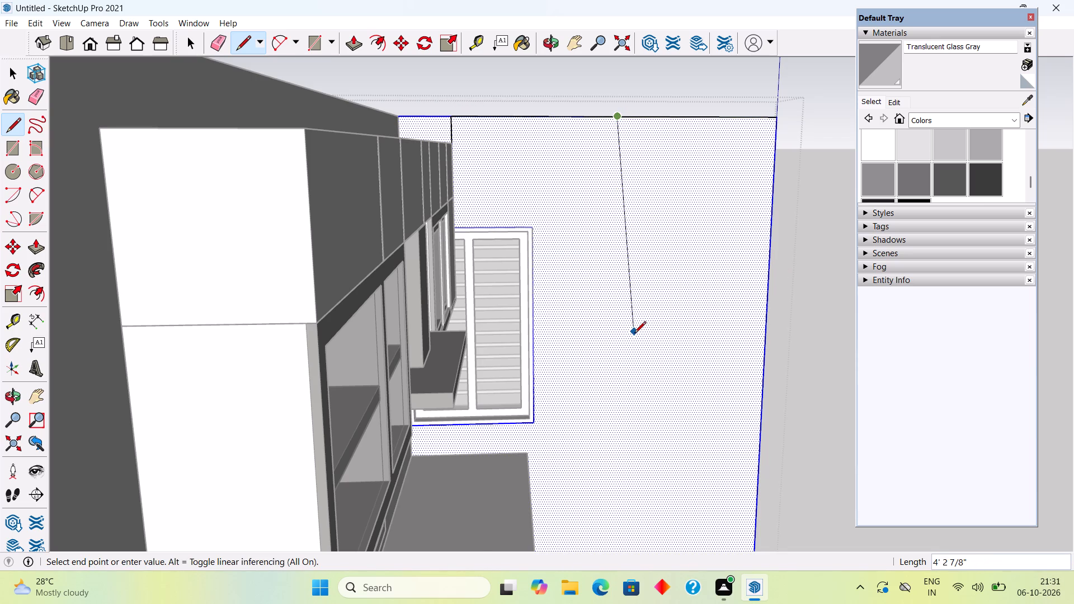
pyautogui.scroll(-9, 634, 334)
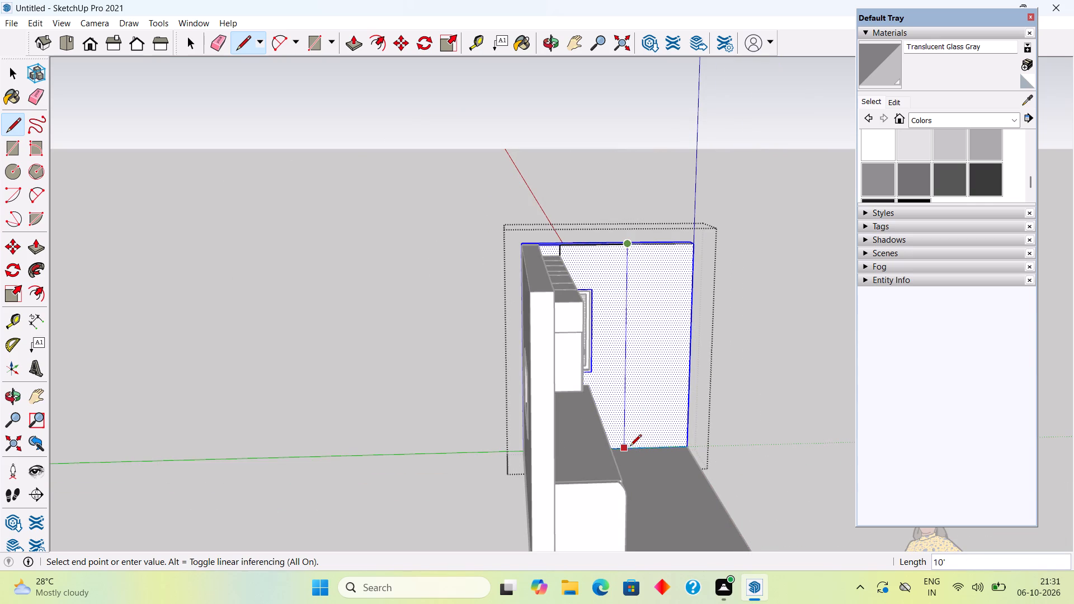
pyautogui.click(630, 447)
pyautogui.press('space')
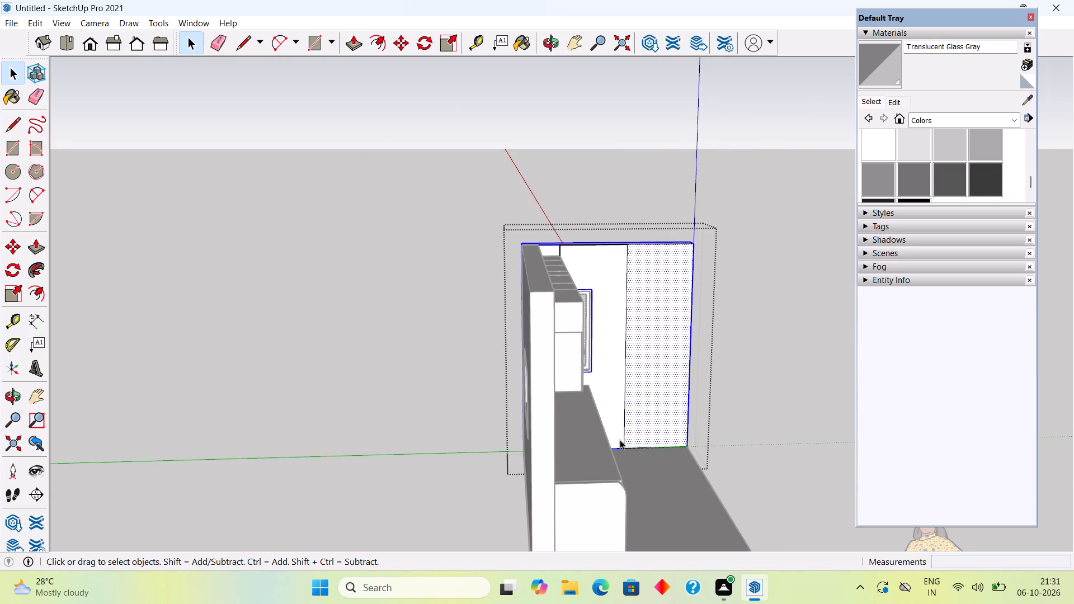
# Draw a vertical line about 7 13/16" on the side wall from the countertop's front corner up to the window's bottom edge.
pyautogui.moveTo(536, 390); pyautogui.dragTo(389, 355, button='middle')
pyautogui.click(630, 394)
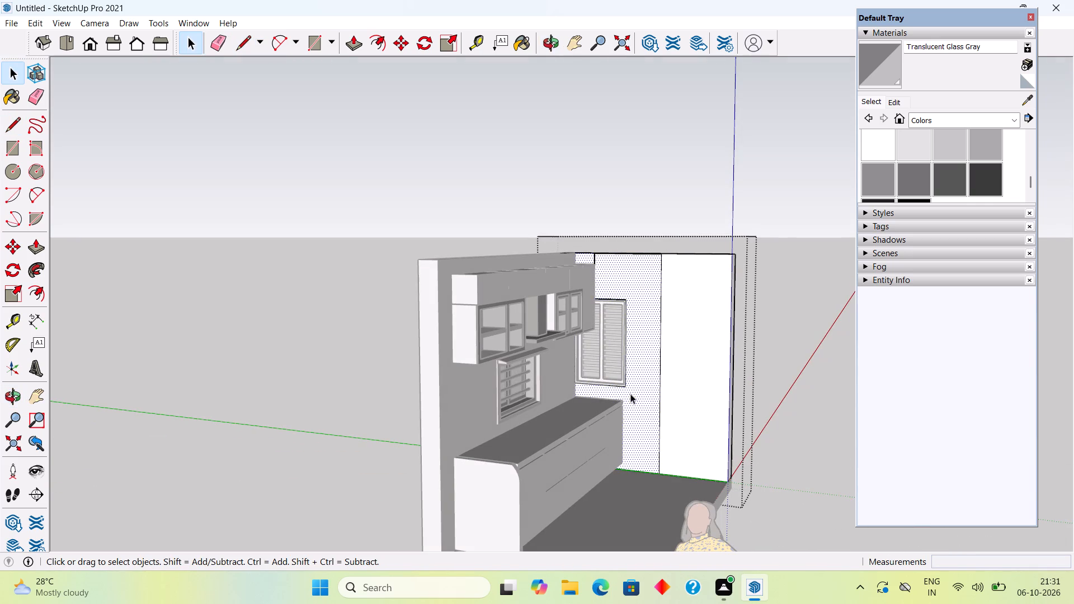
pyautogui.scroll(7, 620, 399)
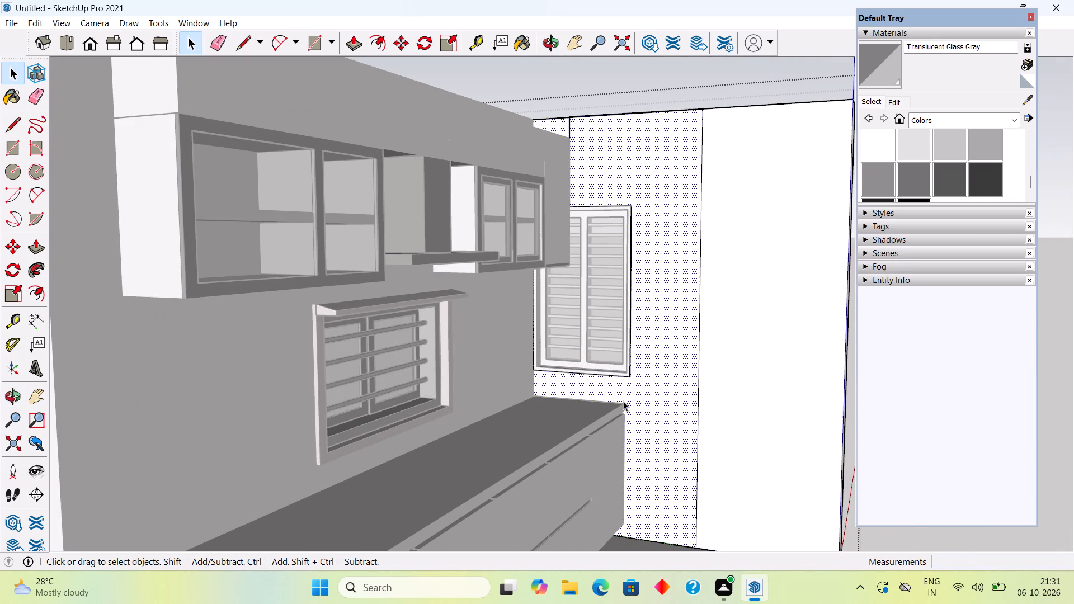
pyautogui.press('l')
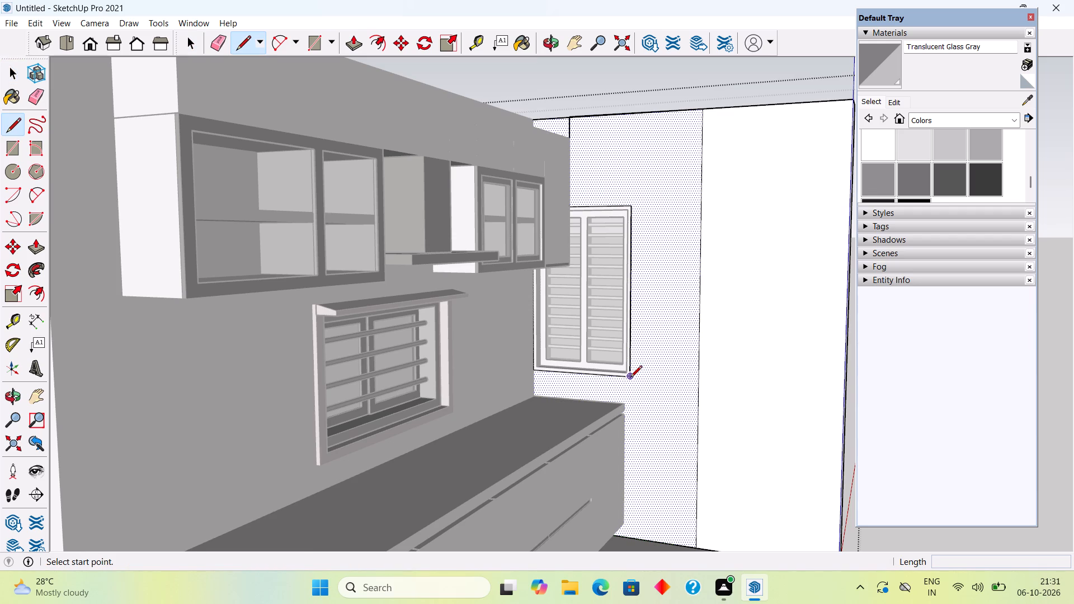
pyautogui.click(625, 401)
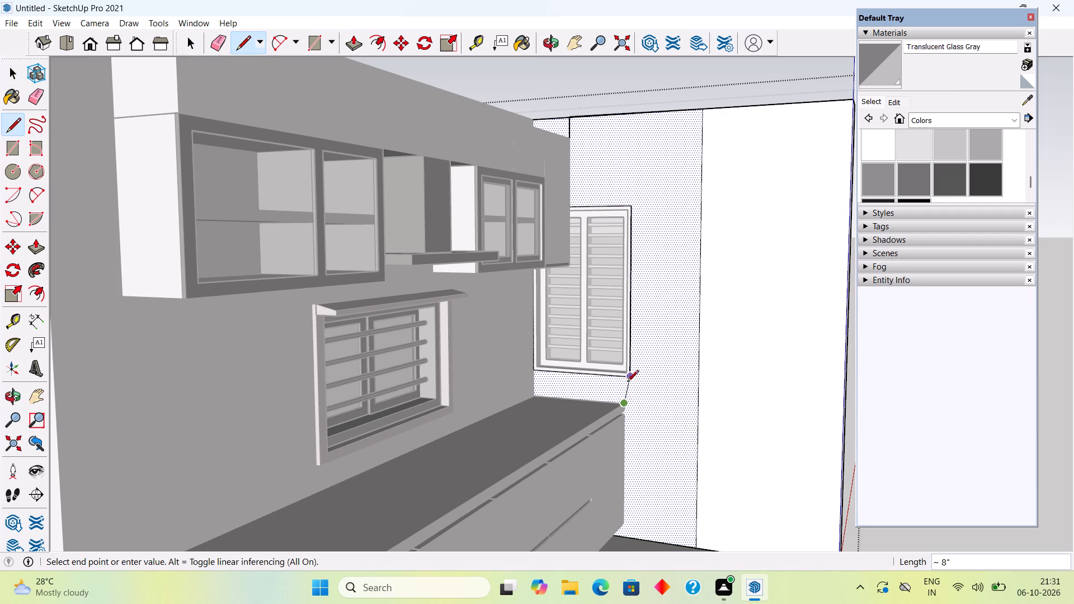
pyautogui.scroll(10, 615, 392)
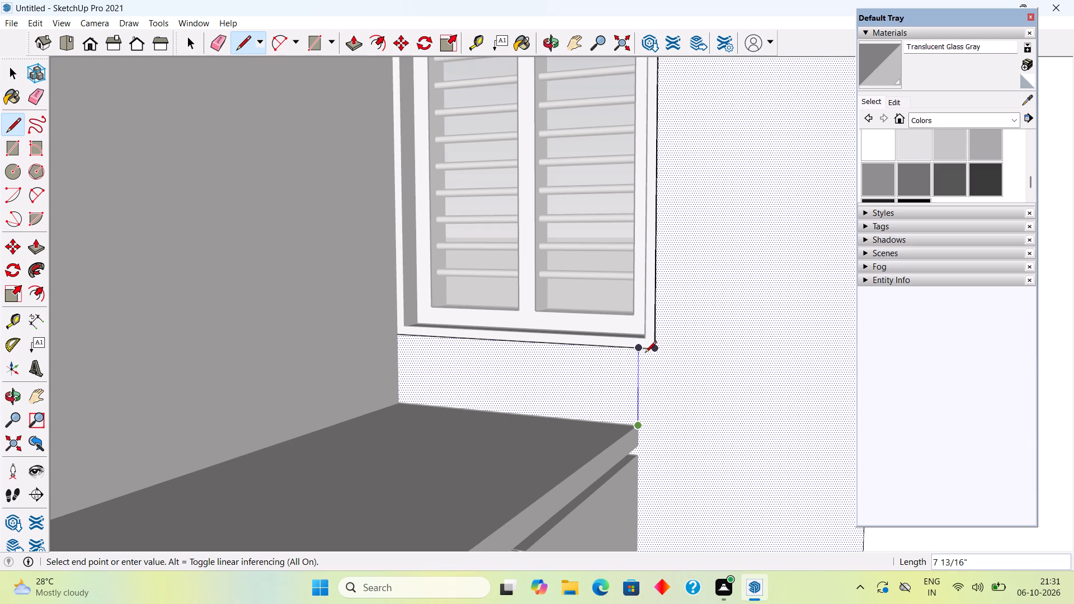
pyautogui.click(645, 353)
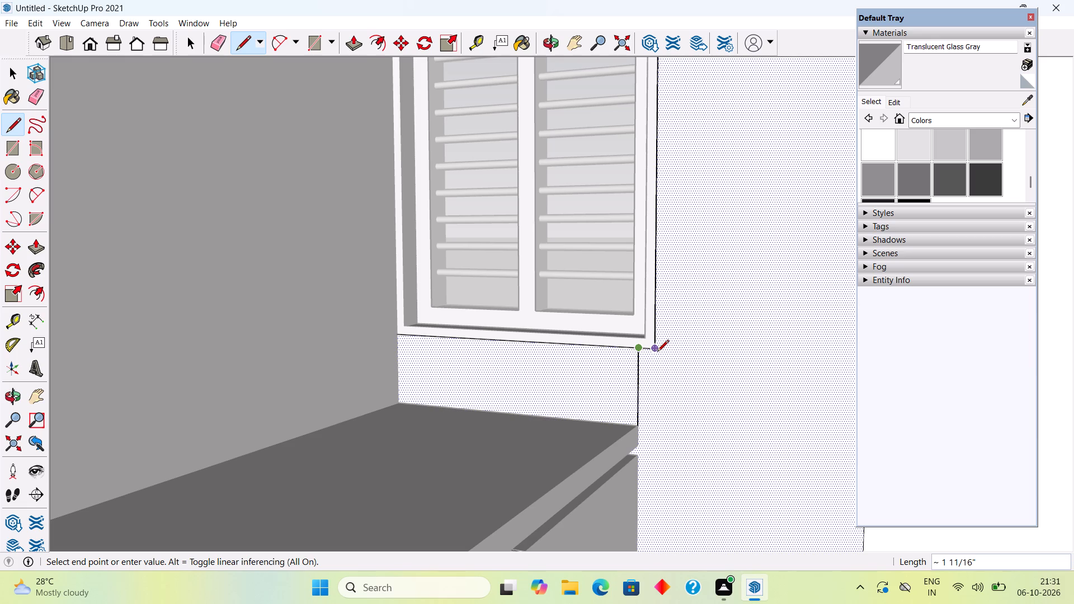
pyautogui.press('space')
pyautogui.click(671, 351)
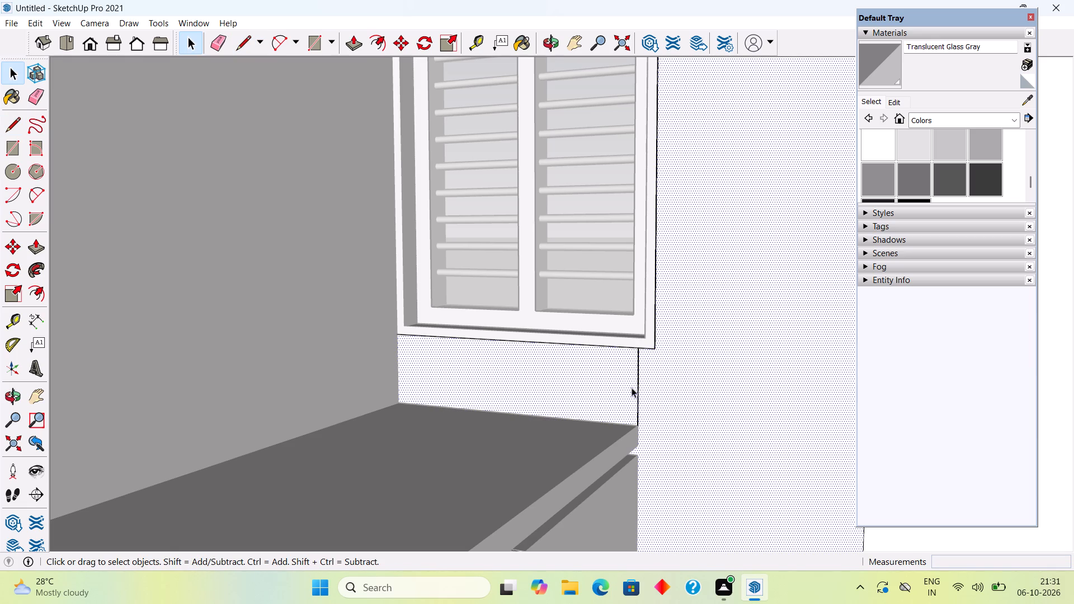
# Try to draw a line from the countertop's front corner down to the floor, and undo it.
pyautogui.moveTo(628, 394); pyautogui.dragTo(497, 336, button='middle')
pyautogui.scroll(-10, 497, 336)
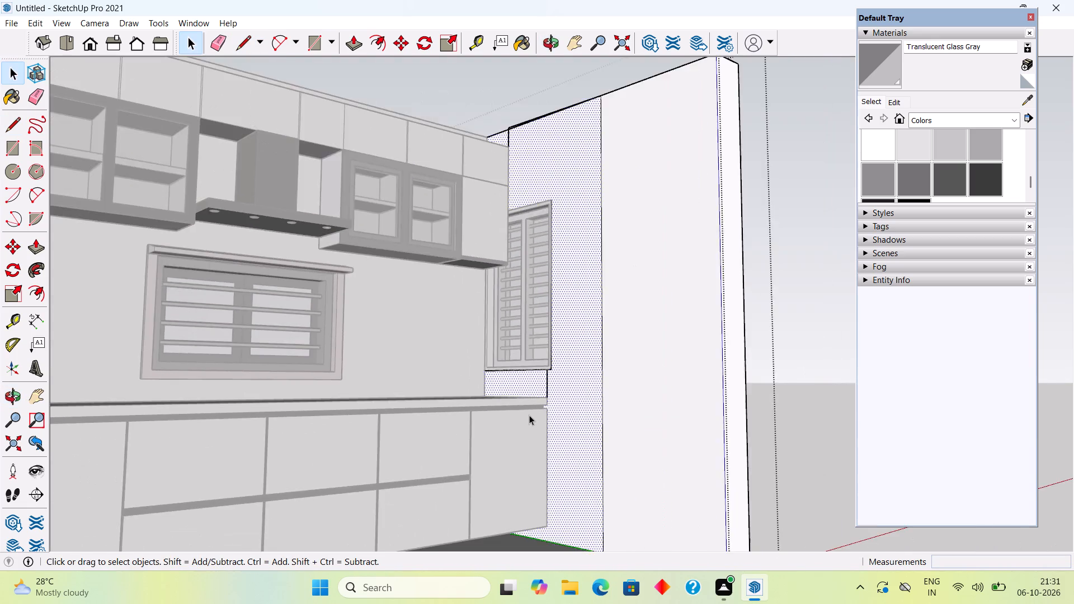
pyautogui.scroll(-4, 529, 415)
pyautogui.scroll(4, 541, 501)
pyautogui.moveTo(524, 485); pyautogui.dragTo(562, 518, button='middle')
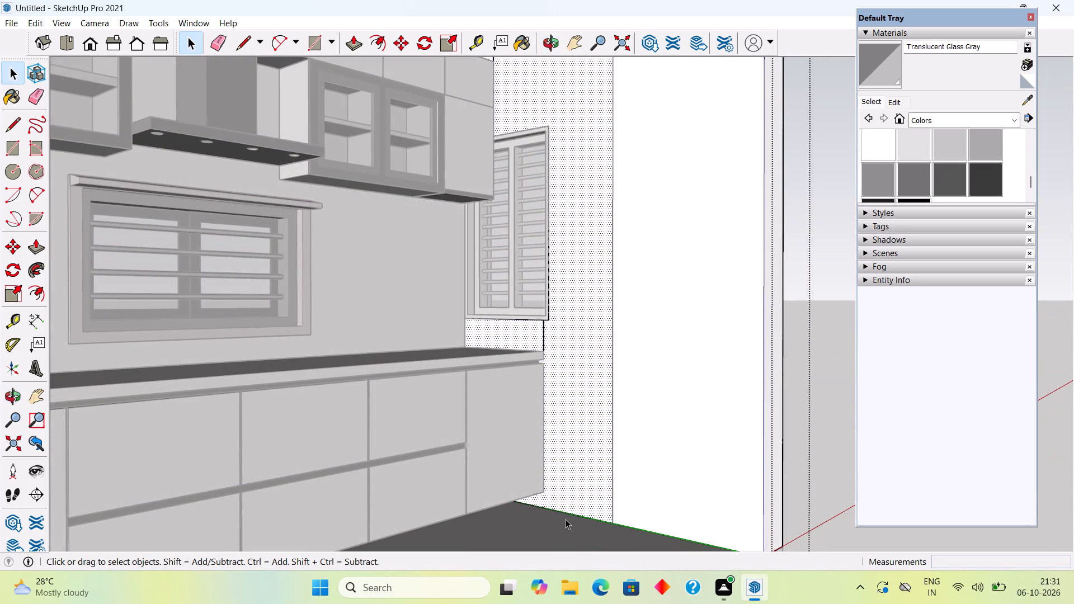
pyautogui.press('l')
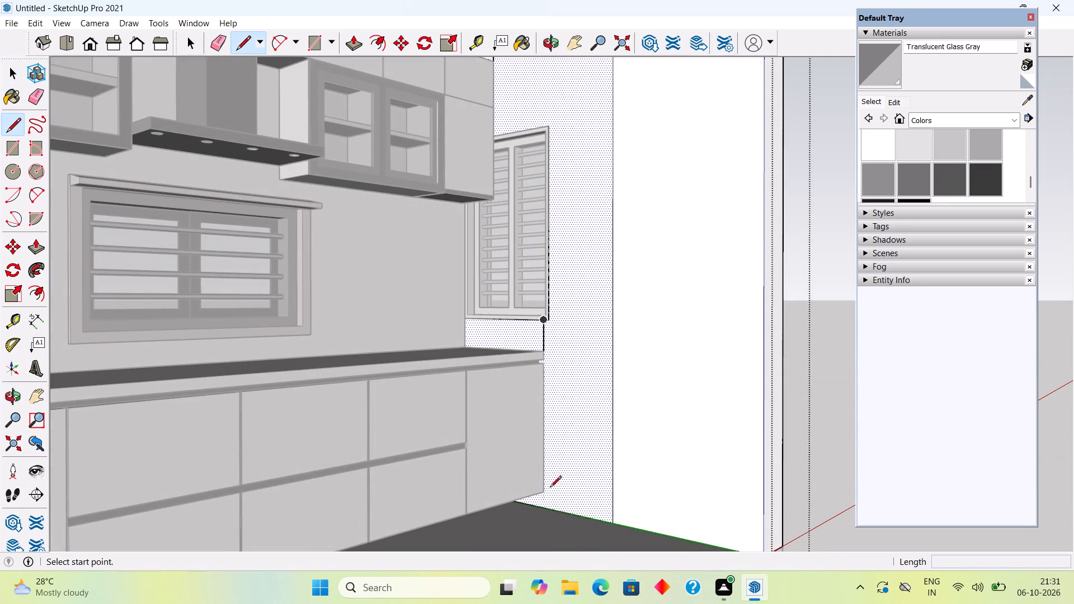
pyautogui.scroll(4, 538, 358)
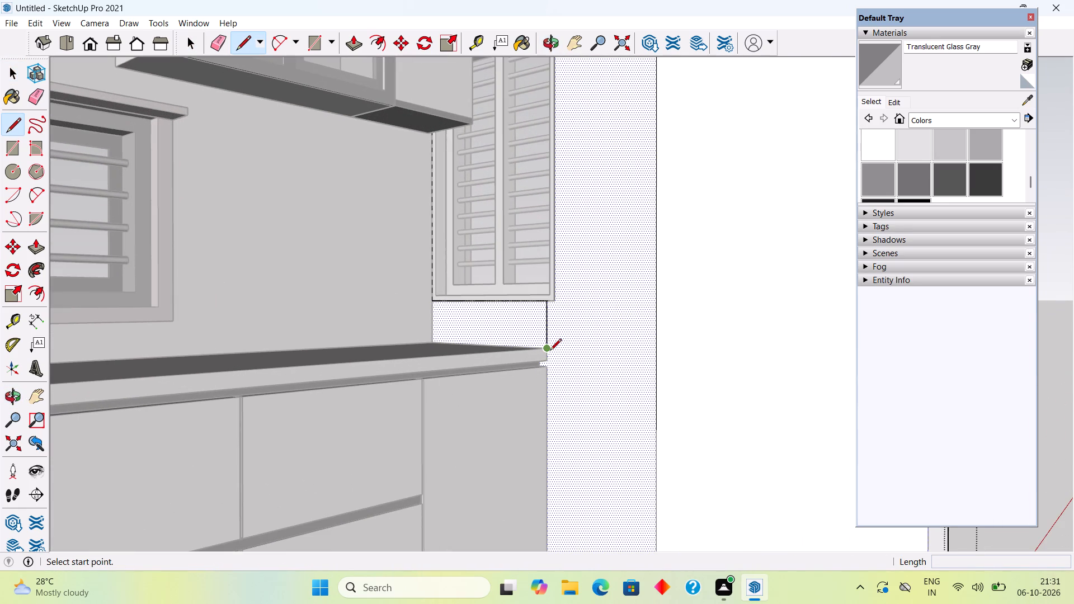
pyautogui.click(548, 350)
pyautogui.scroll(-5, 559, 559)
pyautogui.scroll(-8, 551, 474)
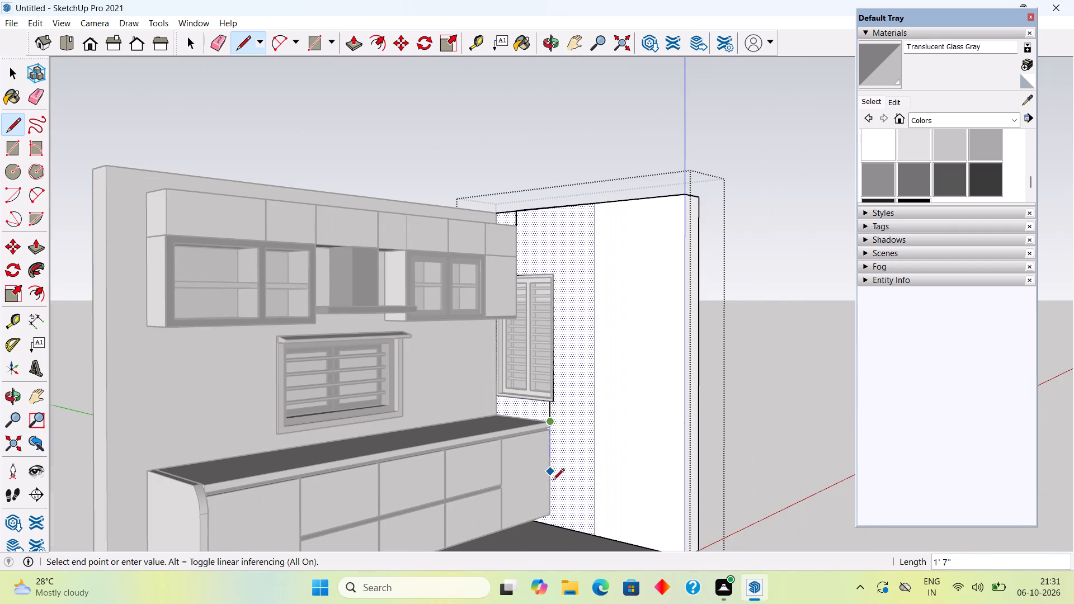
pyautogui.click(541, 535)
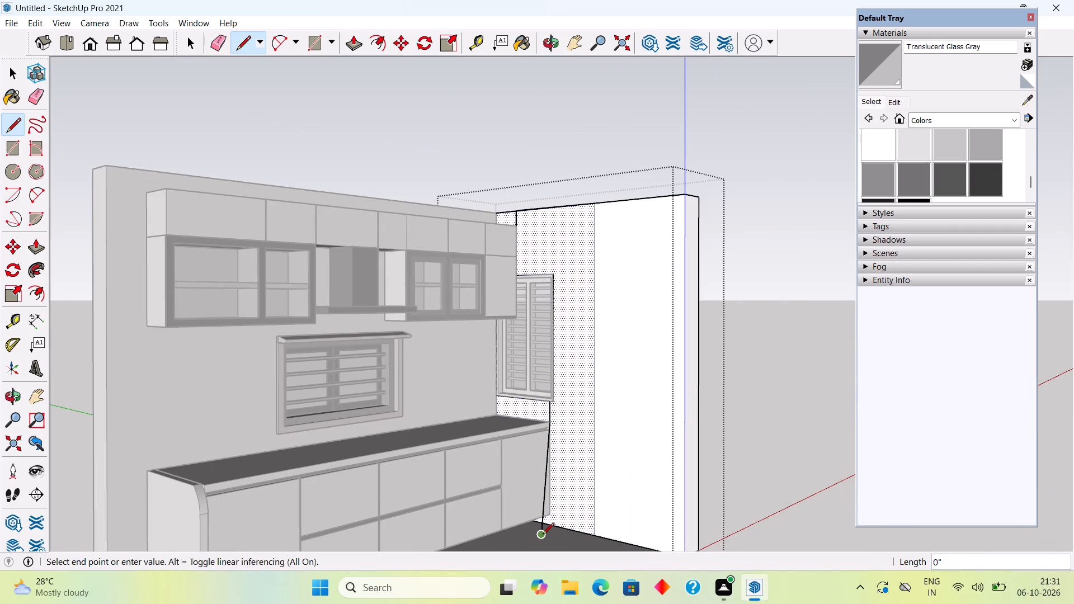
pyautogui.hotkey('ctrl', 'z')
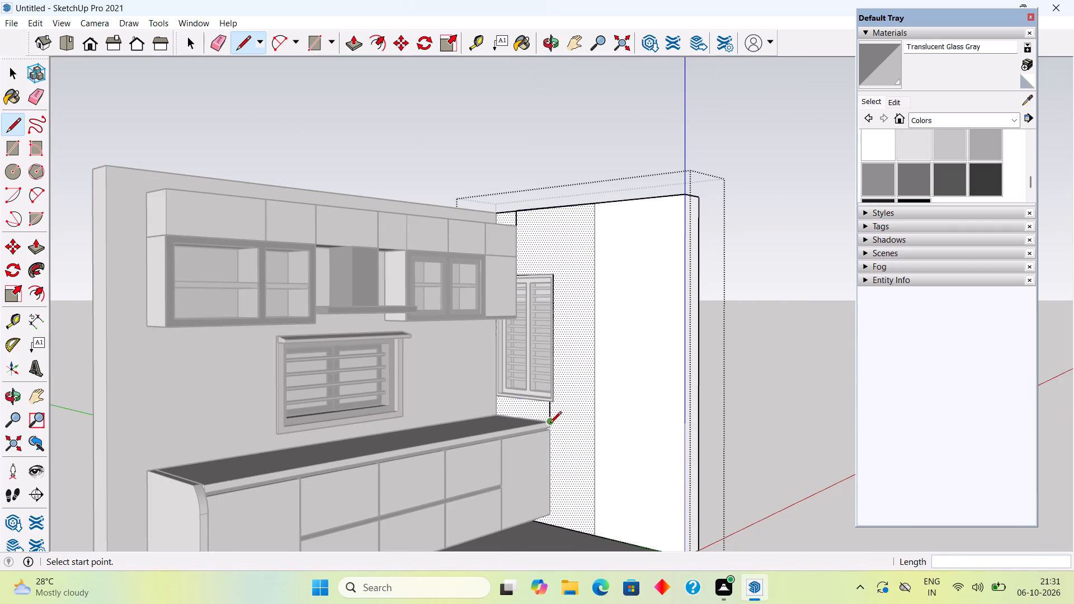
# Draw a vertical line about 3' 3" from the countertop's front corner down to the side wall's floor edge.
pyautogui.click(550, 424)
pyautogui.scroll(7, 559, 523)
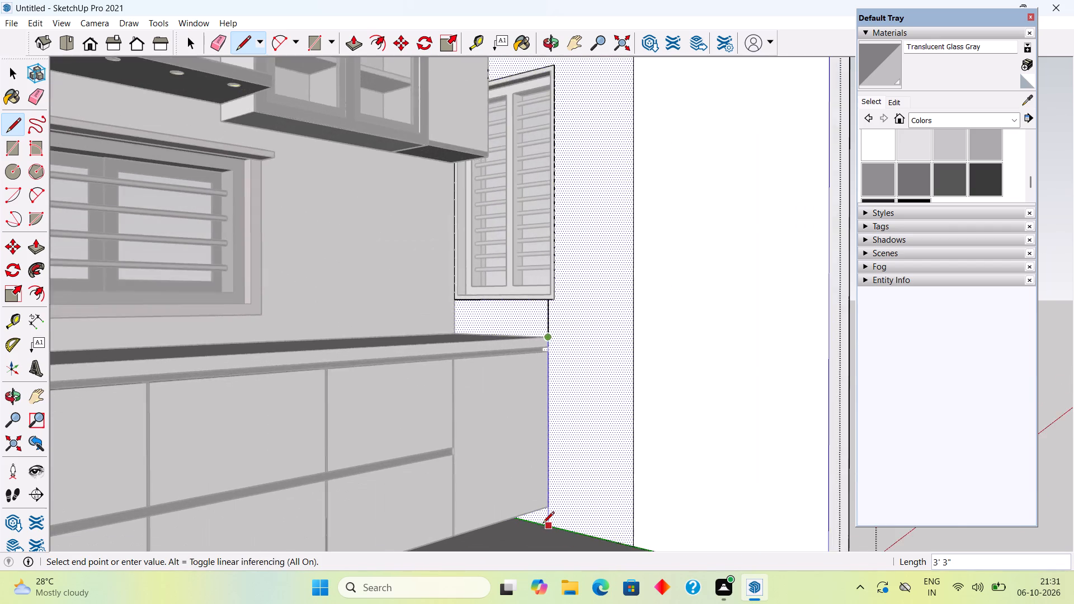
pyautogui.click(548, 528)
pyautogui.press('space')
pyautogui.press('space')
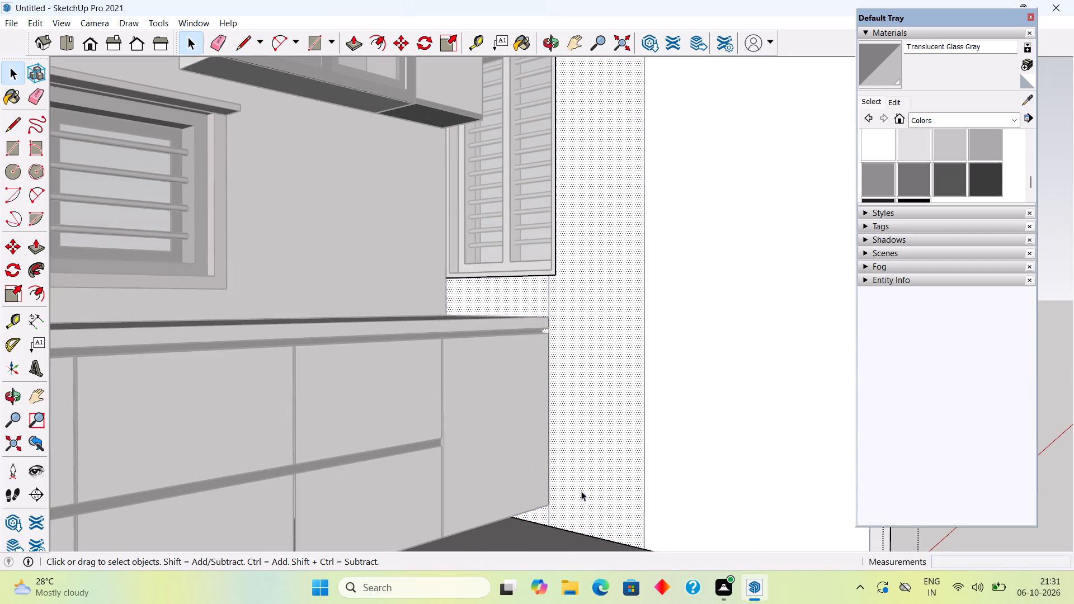
# Select the side wall's window-side face and examine whether the new lines at the countertop and window corners divide it.
pyautogui.press('space')
pyautogui.click(586, 485)
pyautogui.press('space')
pyautogui.press('space')
pyautogui.click(574, 446)
pyautogui.moveTo(574, 446); pyautogui.dragTo(646, 470)
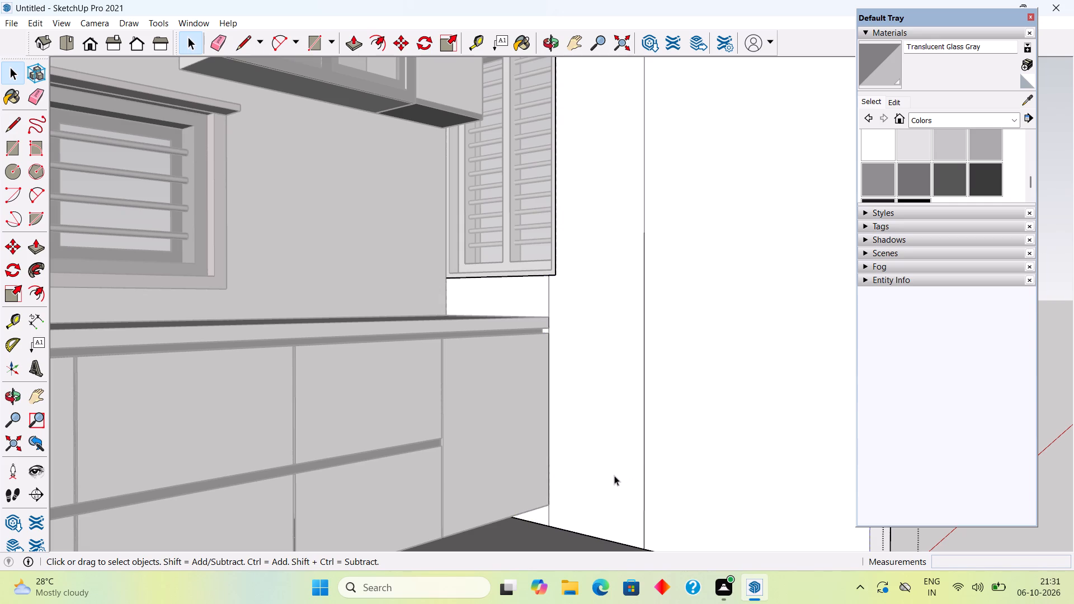
pyautogui.click(611, 475)
pyautogui.moveTo(610, 475); pyautogui.dragTo(836, 382, button='middle')
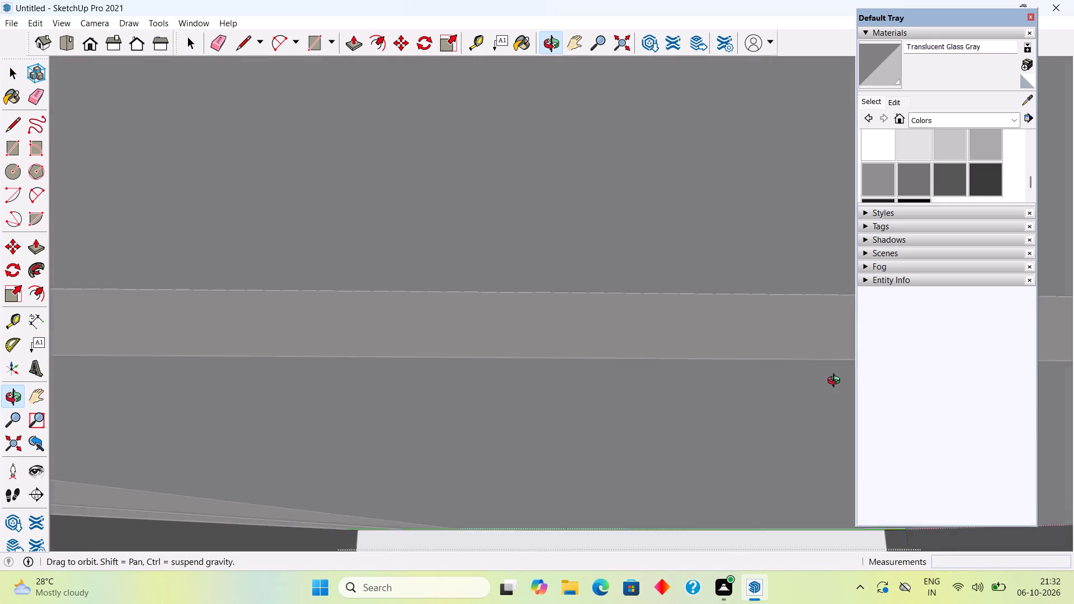
pyautogui.moveTo(836, 382); pyautogui.dragTo(675, 454, button='middle')
pyautogui.scroll(-3, 652, 464)
pyautogui.scroll(2, 568, 509)
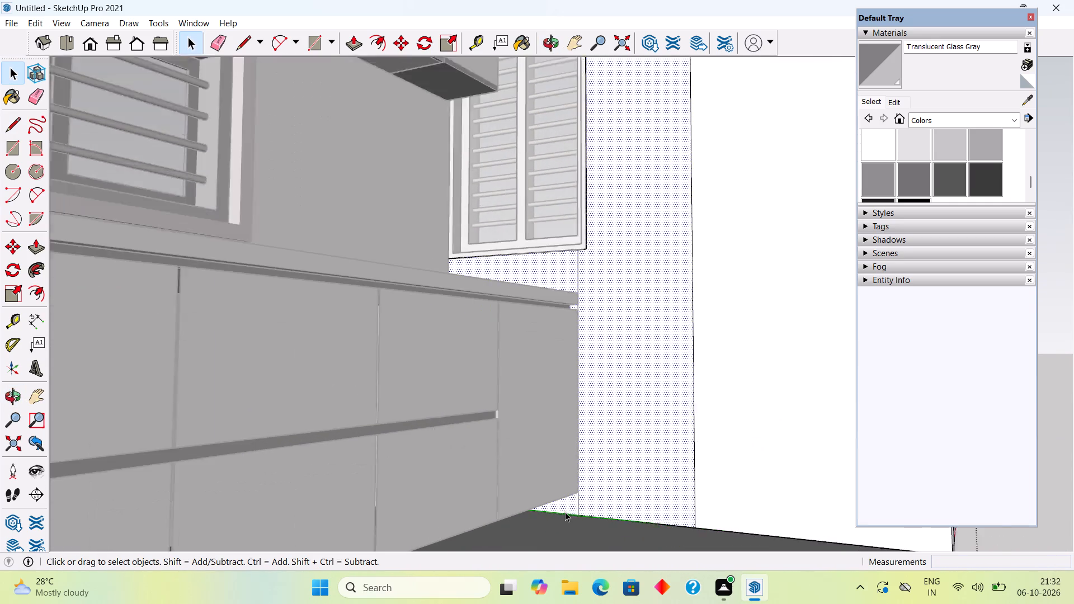
pyautogui.scroll(7, 565, 512)
pyautogui.moveTo(565, 518); pyautogui.dragTo(614, 593, button='middle')
pyautogui.scroll(-4, 614, 593)
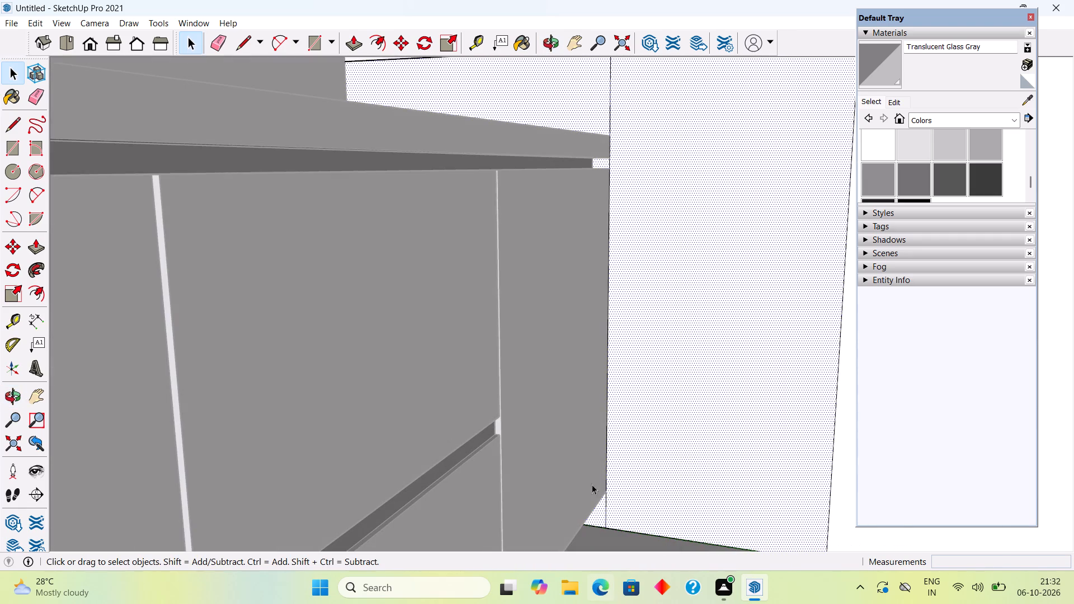
pyautogui.scroll(-5, 646, 291)
pyautogui.scroll(9, 627, 112)
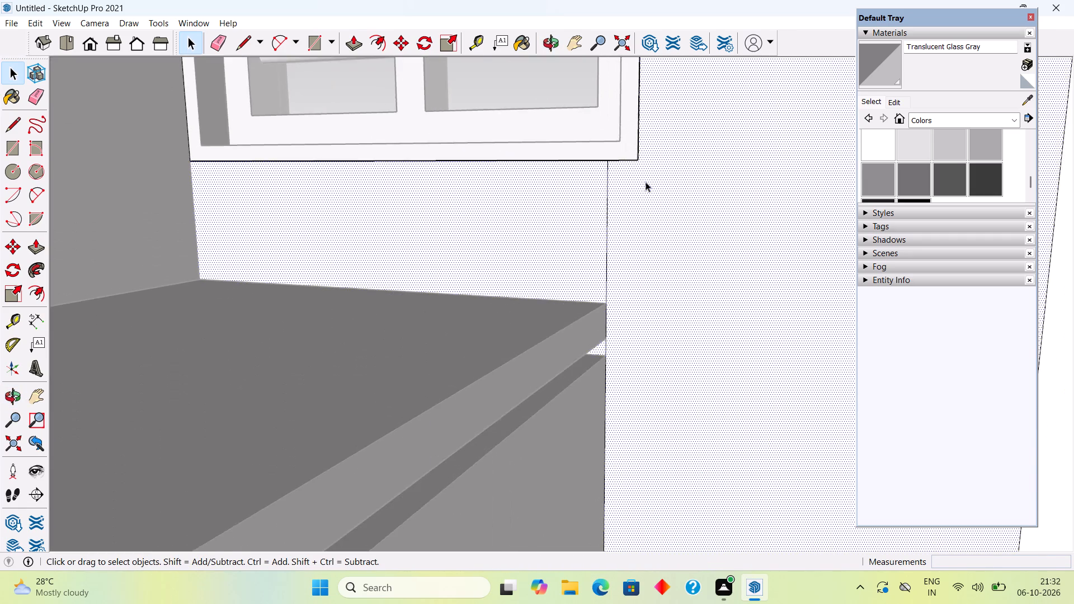
pyautogui.scroll(2, 646, 182)
pyautogui.moveTo(611, 164); pyautogui.dragTo(651, 320, button='middle')
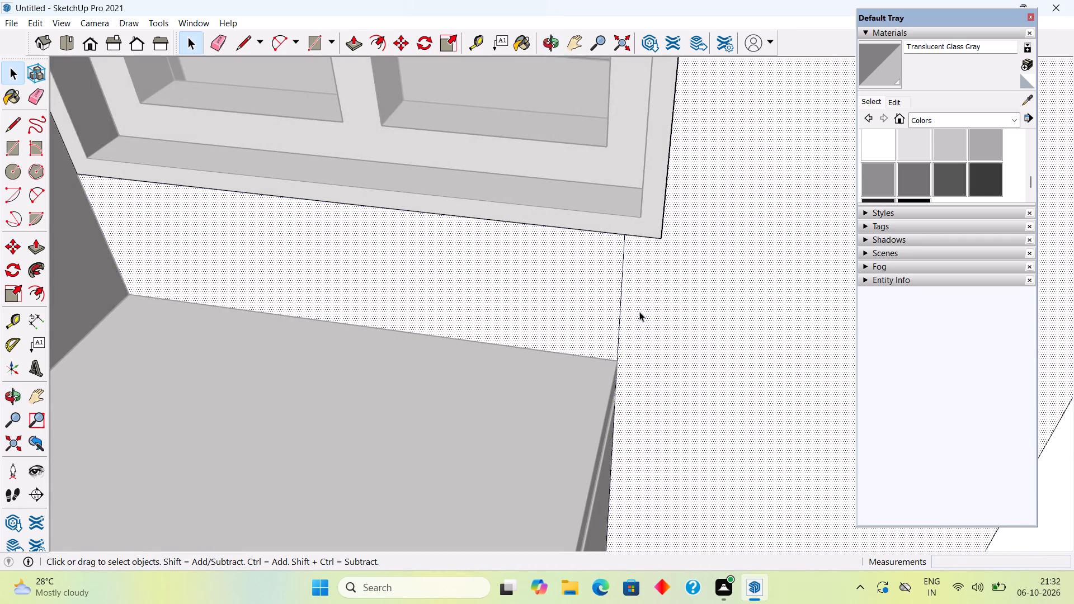
pyautogui.scroll(5, 639, 312)
pyautogui.moveTo(590, 334); pyautogui.dragTo(345, 196, button='middle')
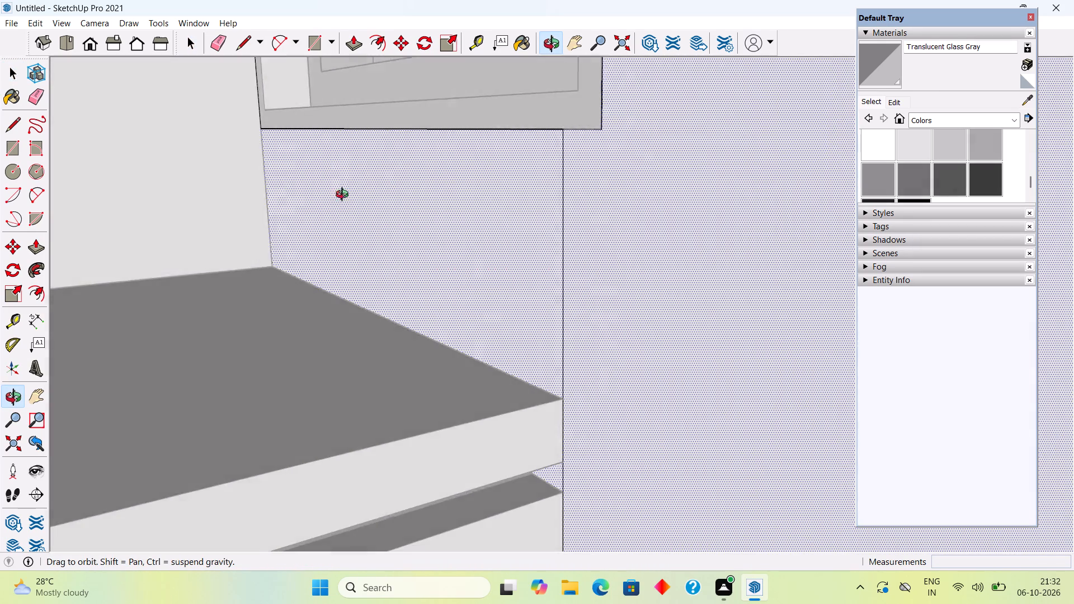
pyautogui.moveTo(345, 196); pyautogui.dragTo(486, 275, button='middle')
pyautogui.scroll(-20, 486, 275)
pyautogui.scroll(-4, 486, 275)
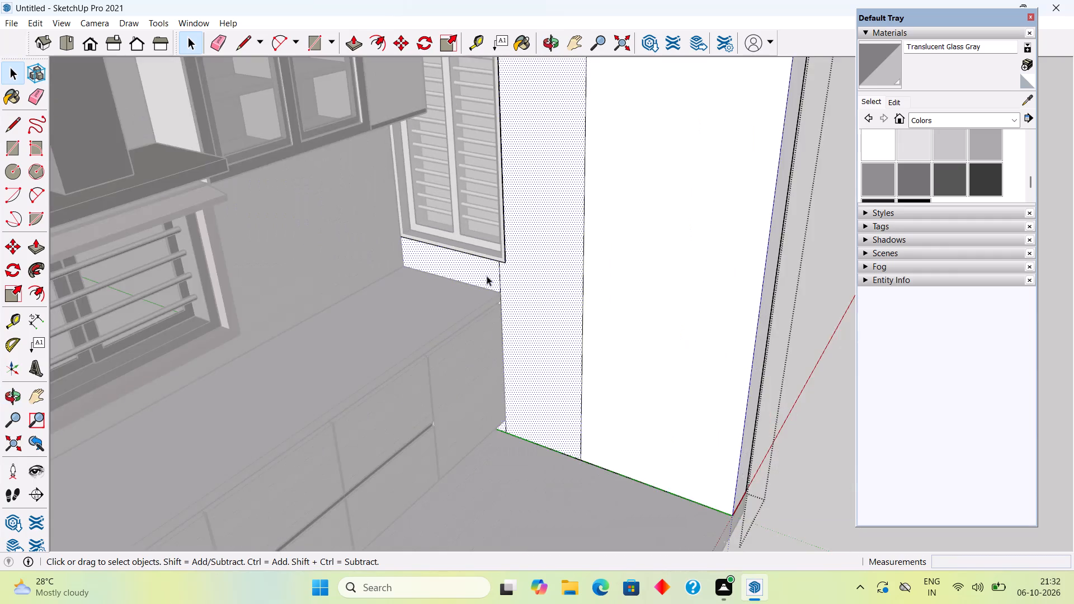
pyautogui.scroll(-7, 487, 276)
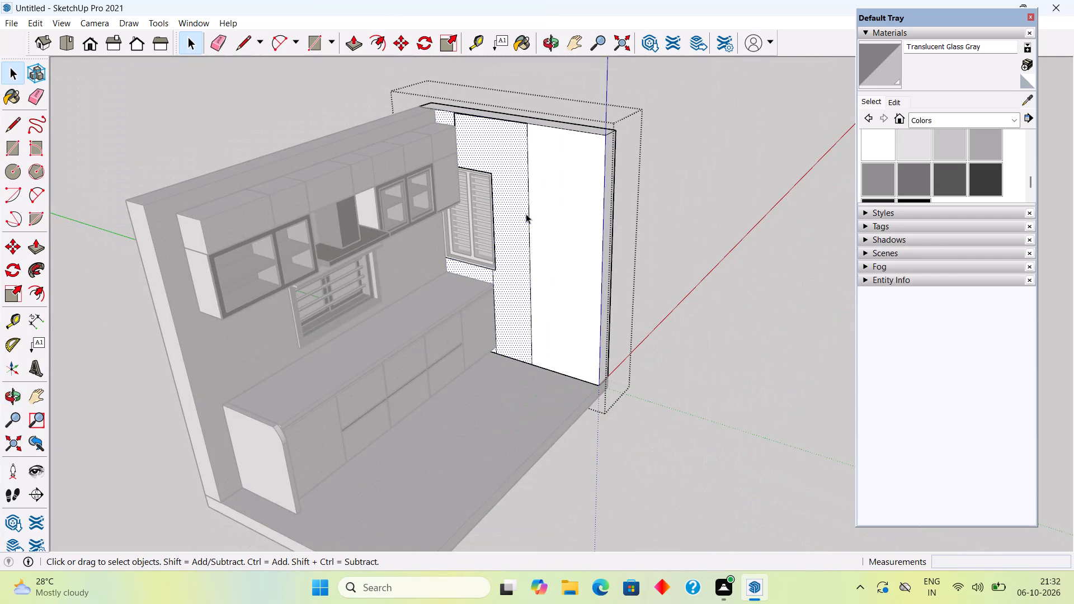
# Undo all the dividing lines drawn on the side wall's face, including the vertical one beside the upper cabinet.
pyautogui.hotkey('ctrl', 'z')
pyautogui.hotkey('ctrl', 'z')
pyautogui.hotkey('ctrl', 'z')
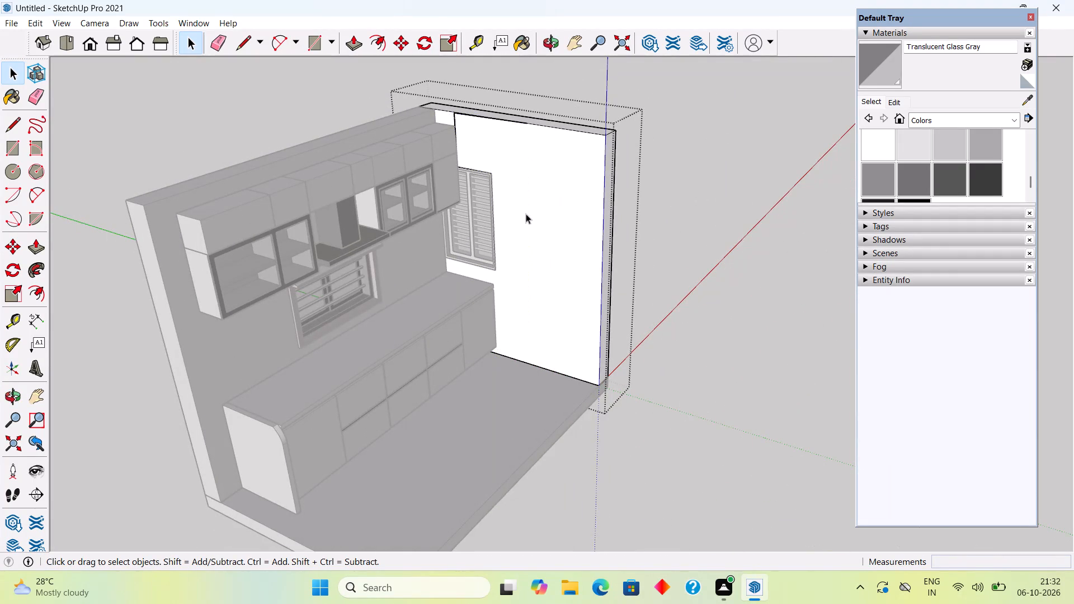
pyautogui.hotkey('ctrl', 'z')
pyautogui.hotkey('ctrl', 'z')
# Close the side wall group to return to the whole kitchen model.
pyautogui.moveTo(501, 181); pyautogui.dragTo(582, 139, button='middle')
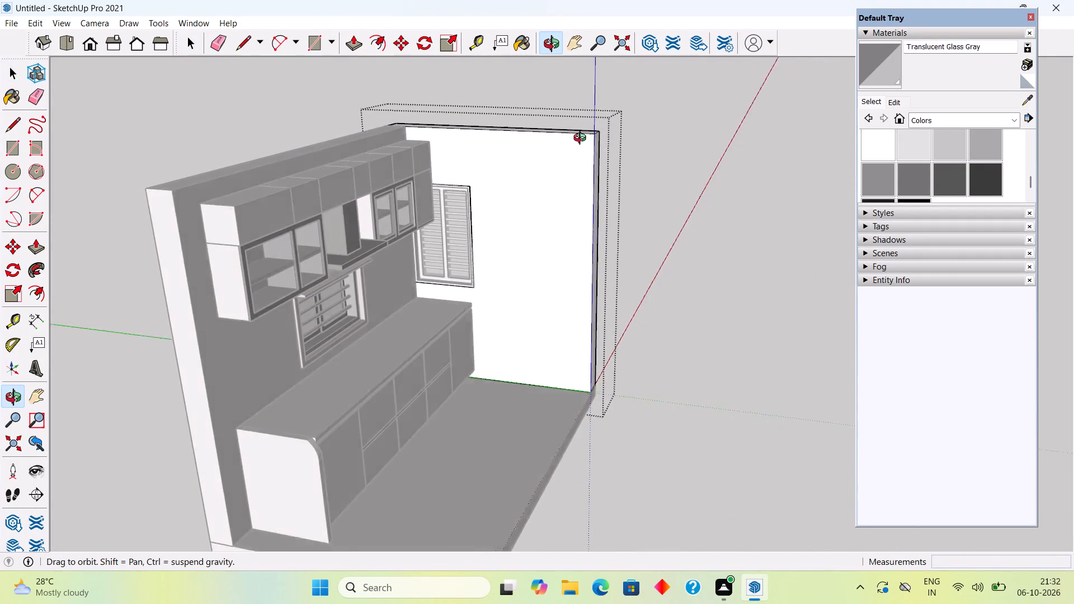
pyautogui.moveTo(582, 139); pyautogui.dragTo(618, 131, button='middle')
pyautogui.scroll(4, 481, 275)
pyautogui.scroll(-6, 481, 275)
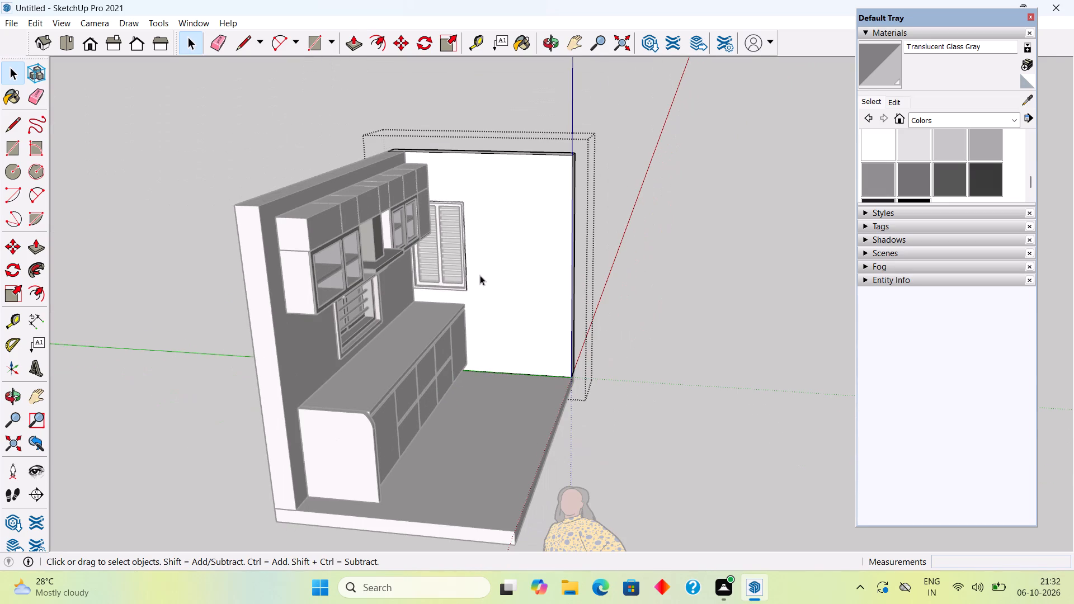
pyautogui.click(610, 257)
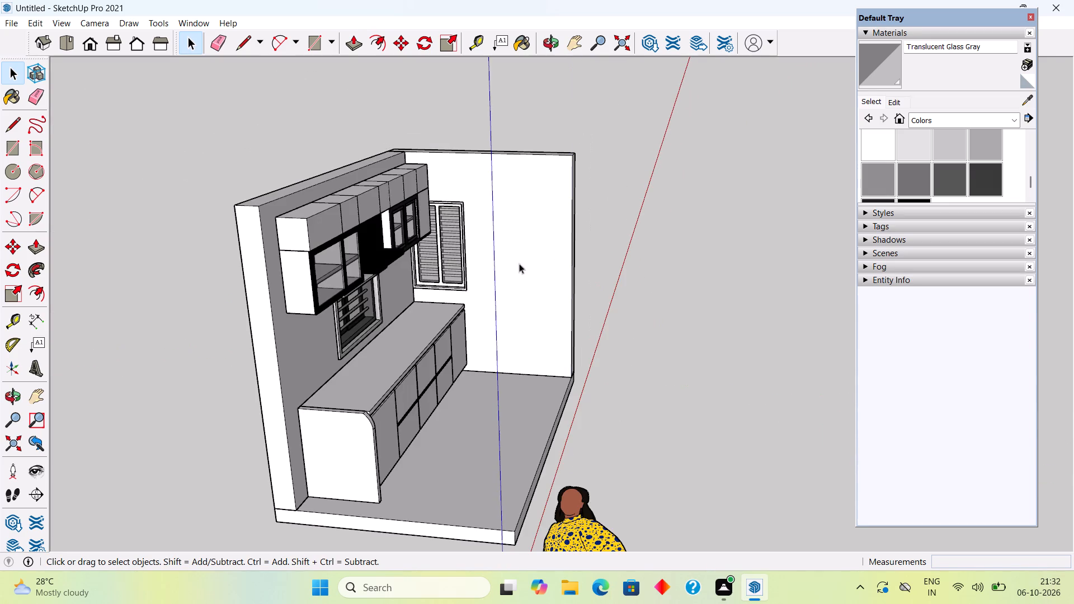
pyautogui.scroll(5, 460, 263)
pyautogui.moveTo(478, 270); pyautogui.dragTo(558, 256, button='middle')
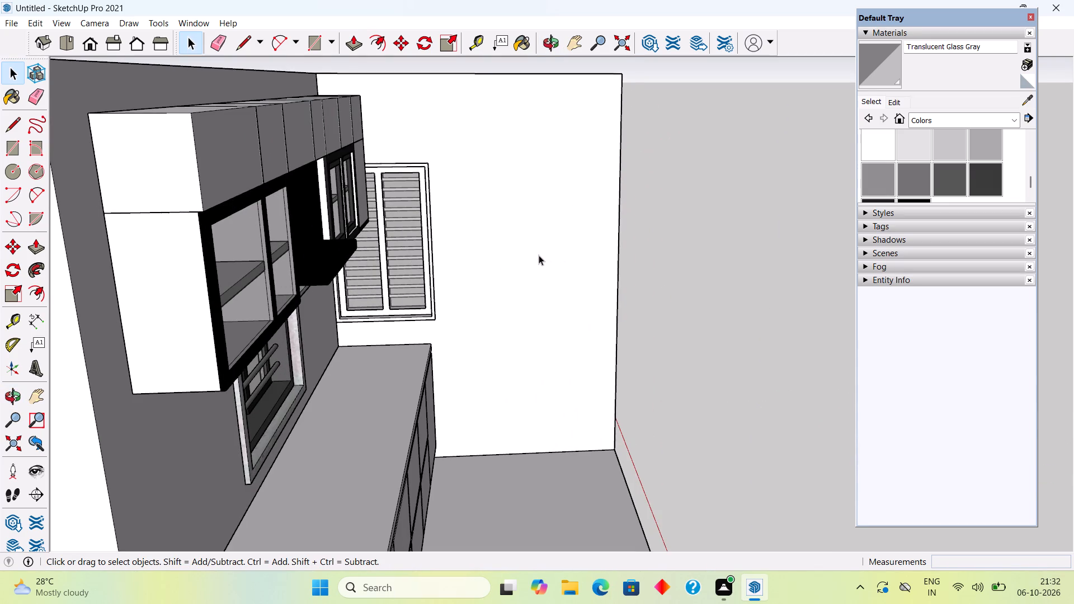
# Draw a rectangle about 7' 10 13/16" by 1' 6" on the side wall, from the window's upper corner down to the floor.
pyautogui.scroll(1, 516, 246)
pyautogui.press('r')
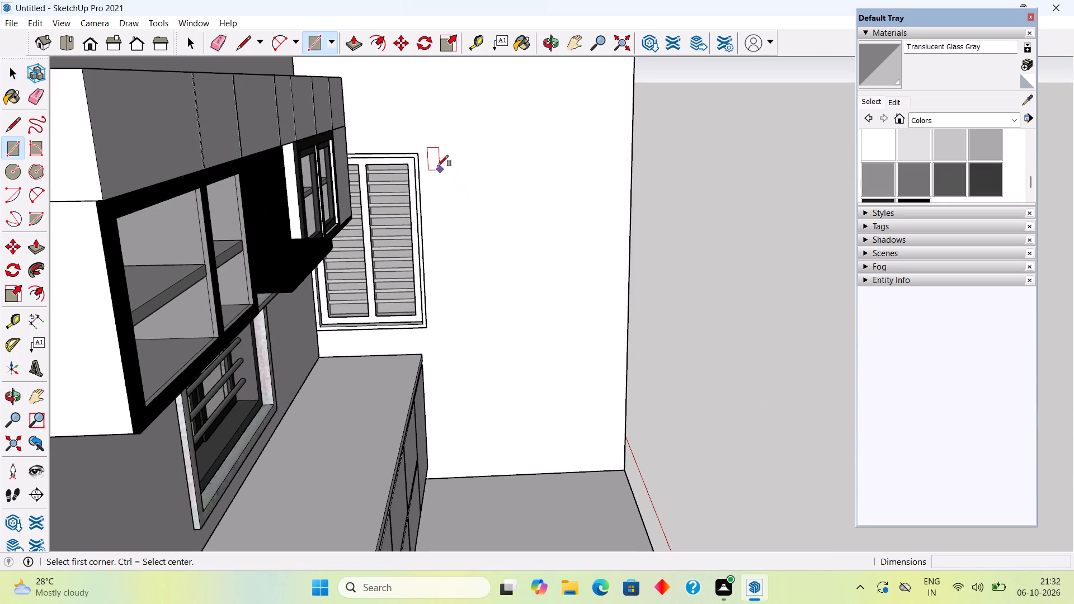
pyautogui.click(421, 153)
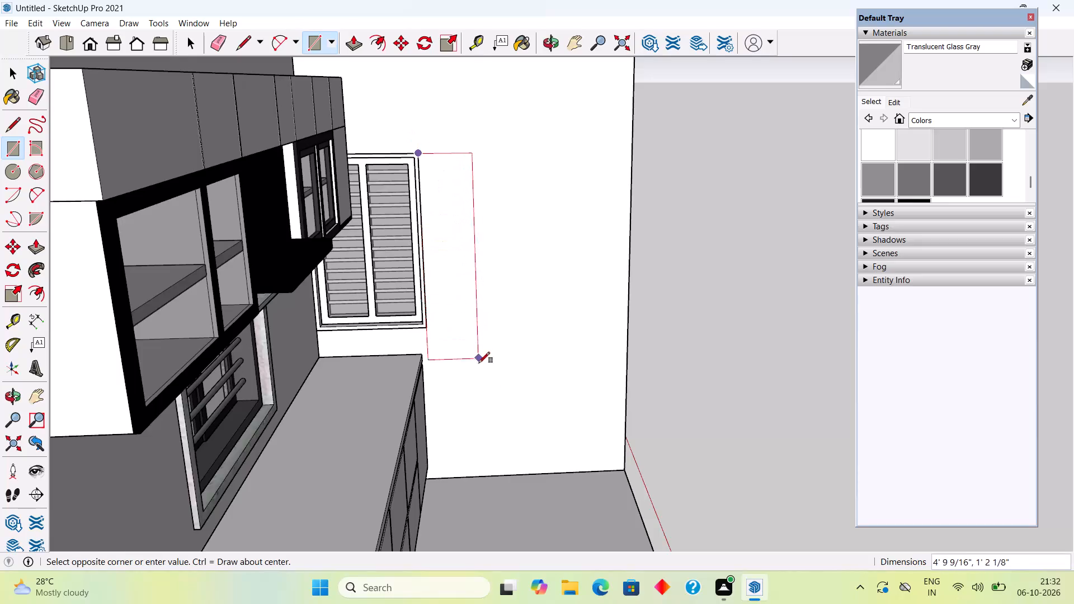
pyautogui.click(495, 474)
pyautogui.press('space')
# Pull the rectangle about 1' out from the side wall and push it back 3" to form a column.
pyautogui.press('p')
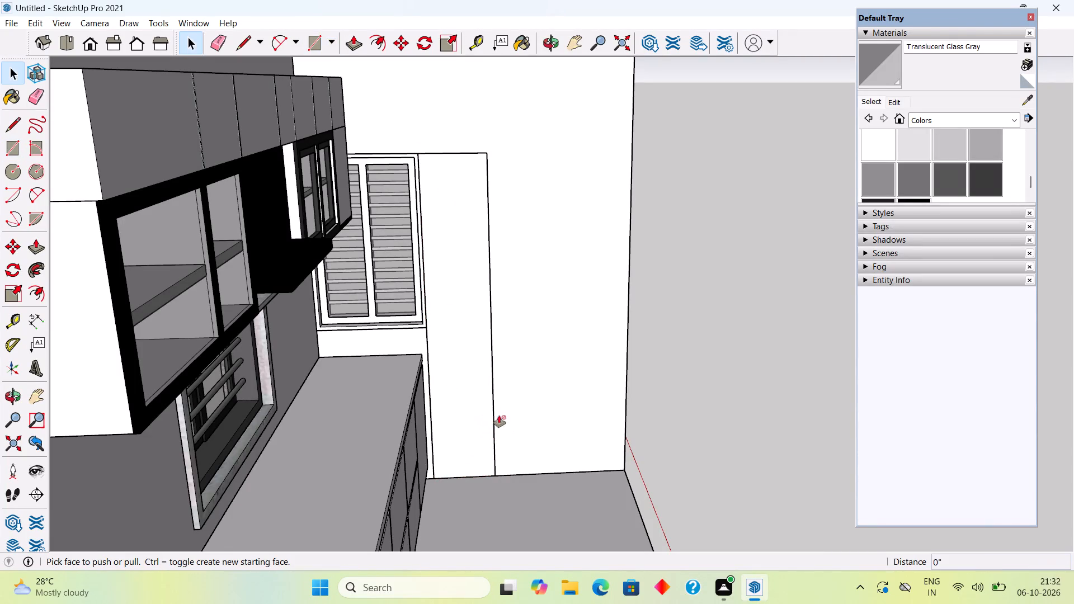
pyautogui.moveTo(473, 393); pyautogui.dragTo(471, 410)
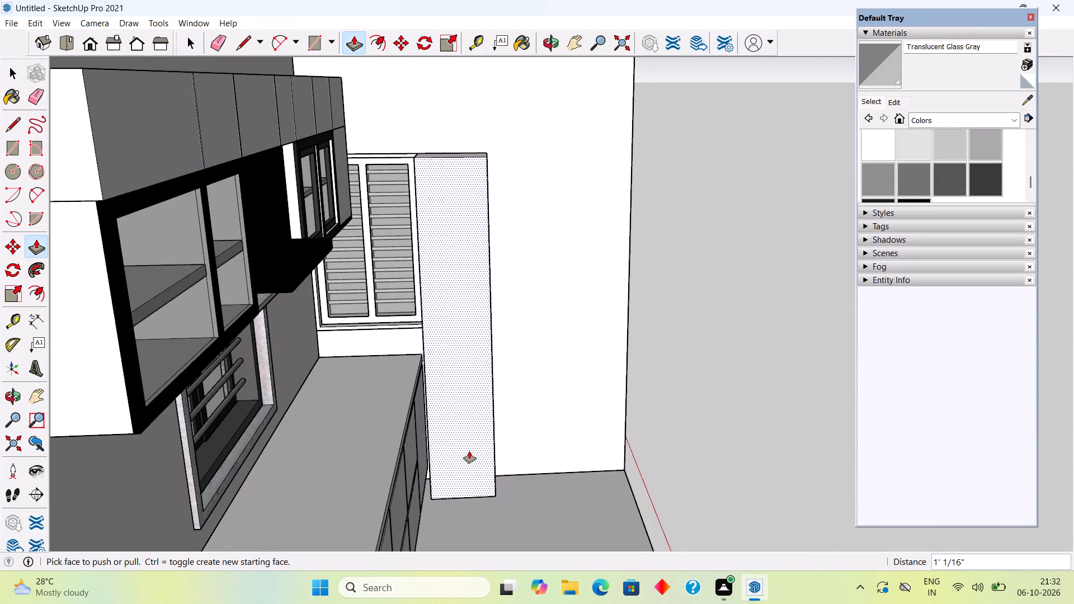
pyautogui.click(469, 457)
pyautogui.click(465, 452)
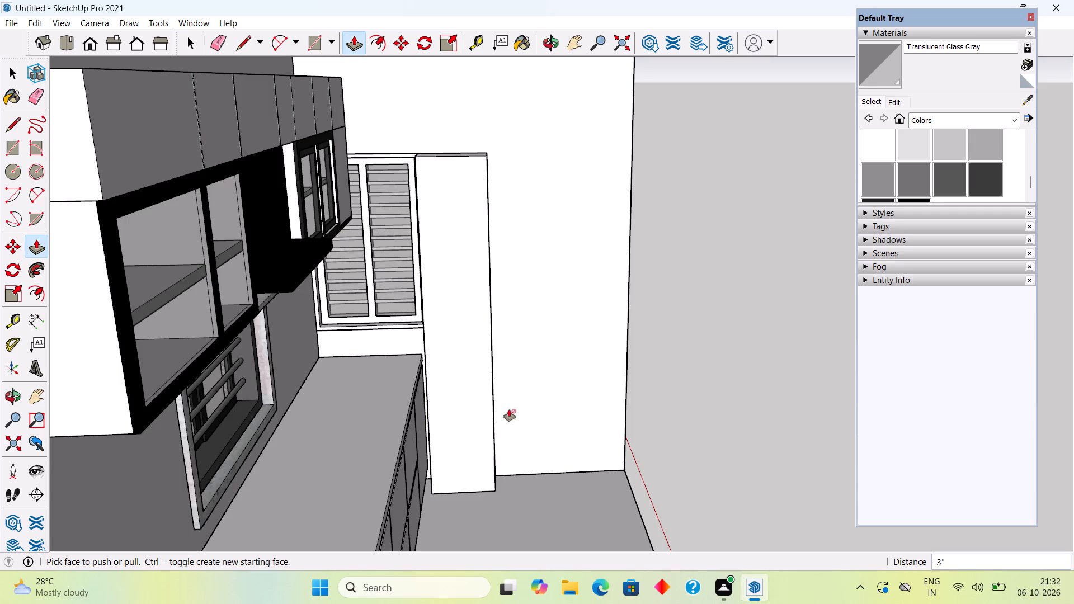
# Raise the column's top face about 2' 1 3/16" to the top of the side wall.
pyautogui.moveTo(512, 405); pyautogui.dragTo(313, 507, button='middle')
pyautogui.scroll(-4, 315, 509)
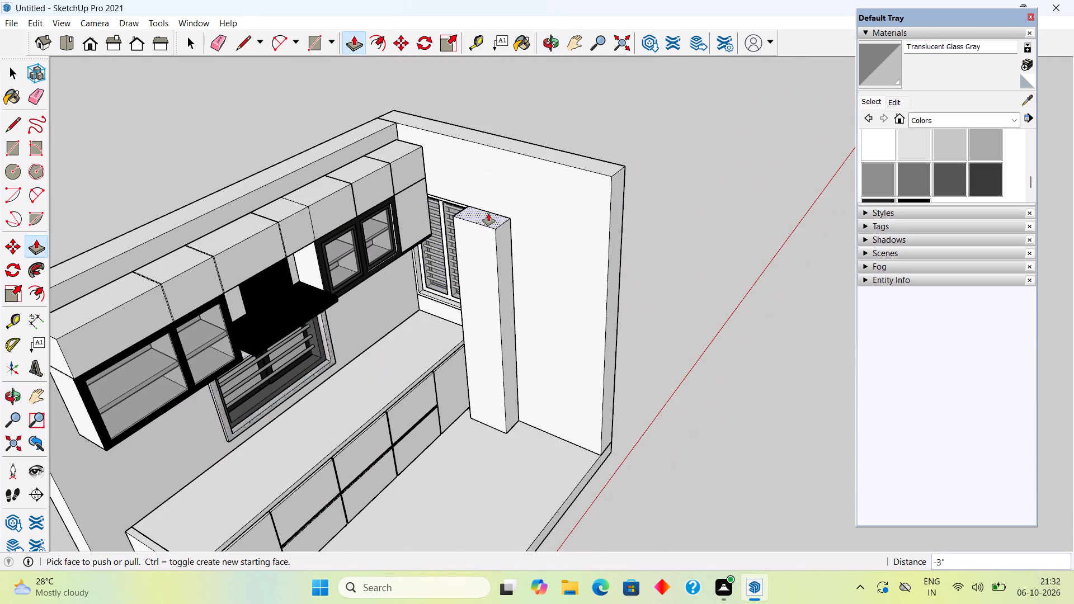
pyautogui.click(488, 214)
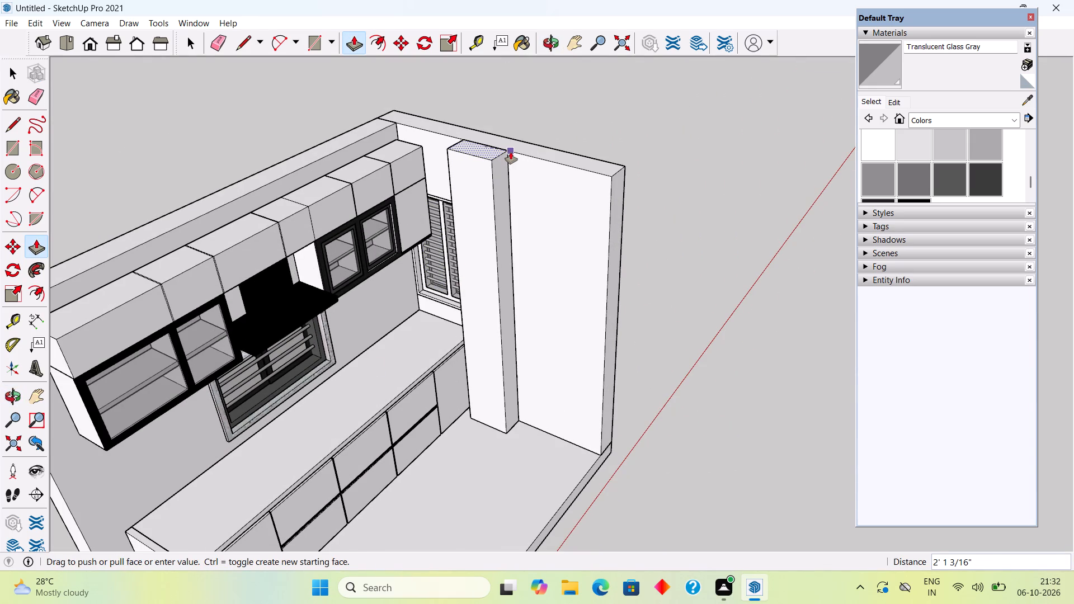
pyautogui.click(511, 152)
pyautogui.press('space')
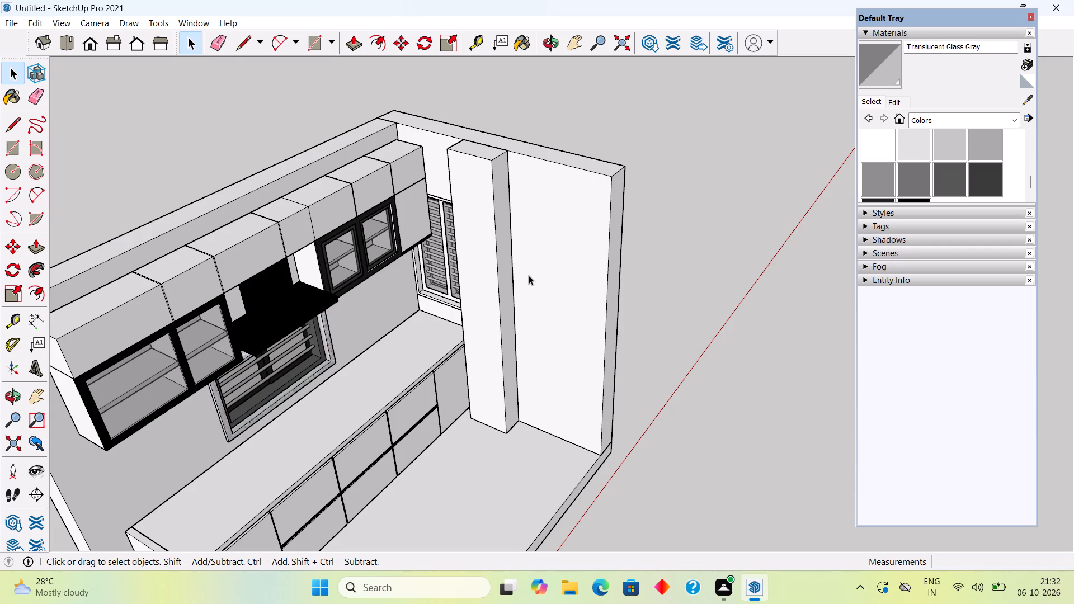
# Draw a line about 9 1/16" across the column's window-side face, starting at the window's top corner.
pyautogui.moveTo(409, 281); pyautogui.dragTo(511, 262, button='middle')
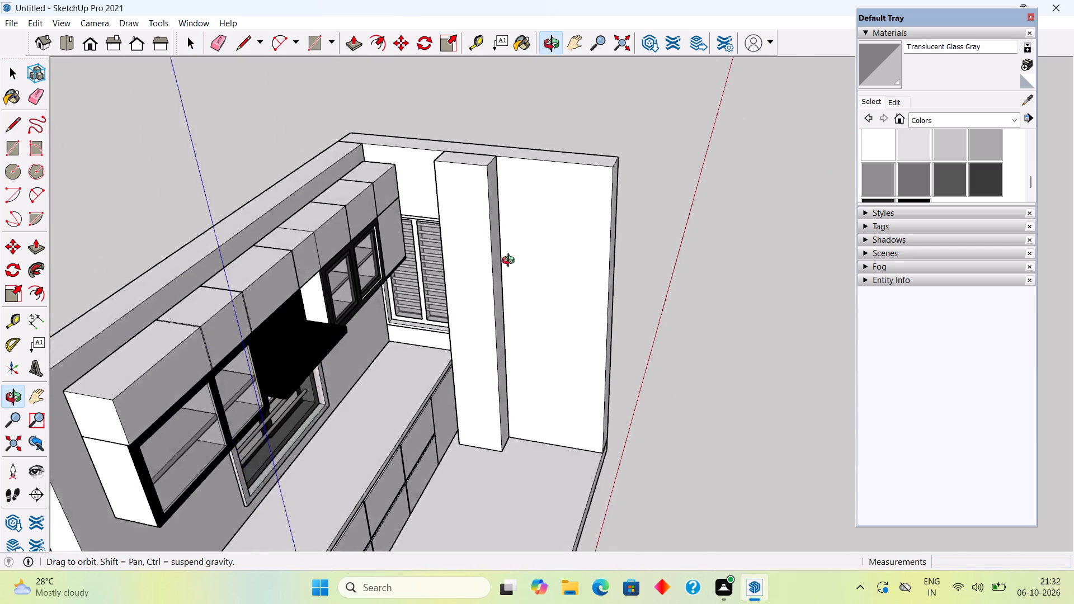
pyautogui.moveTo(511, 262); pyautogui.dragTo(583, 266, button='middle')
pyautogui.scroll(5, 409, 299)
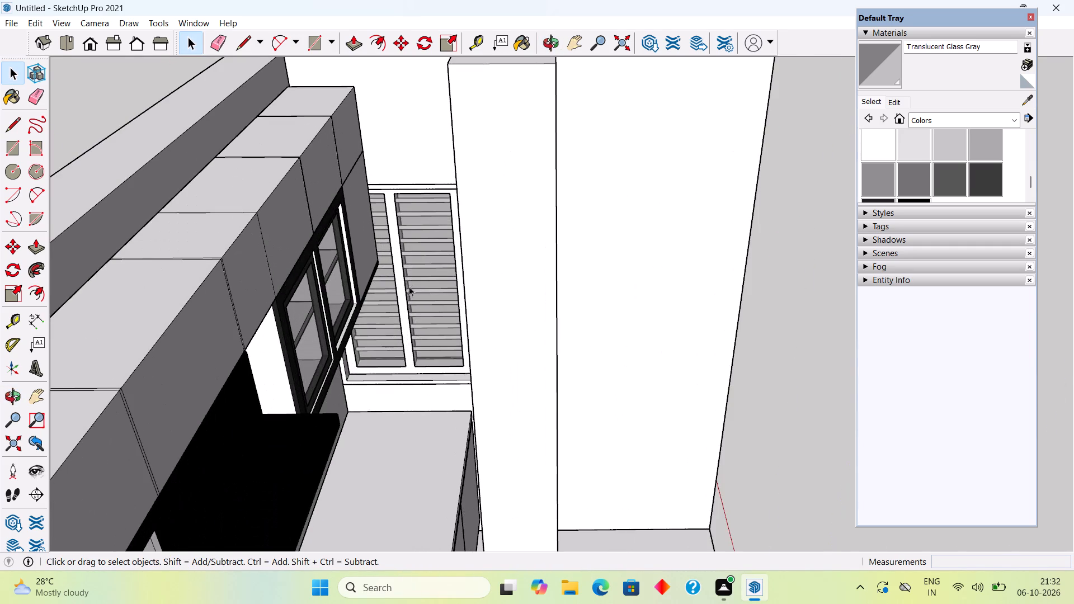
pyautogui.moveTo(407, 279); pyautogui.dragTo(521, 276, button='middle')
pyautogui.scroll(6, 426, 244)
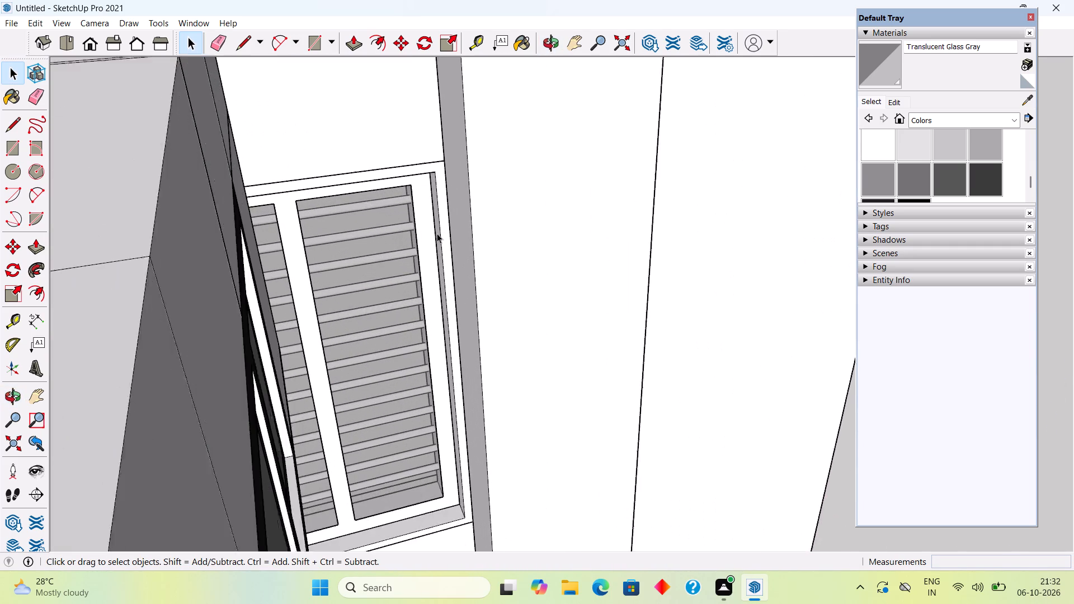
pyautogui.scroll(1, 437, 233)
pyautogui.press('l')
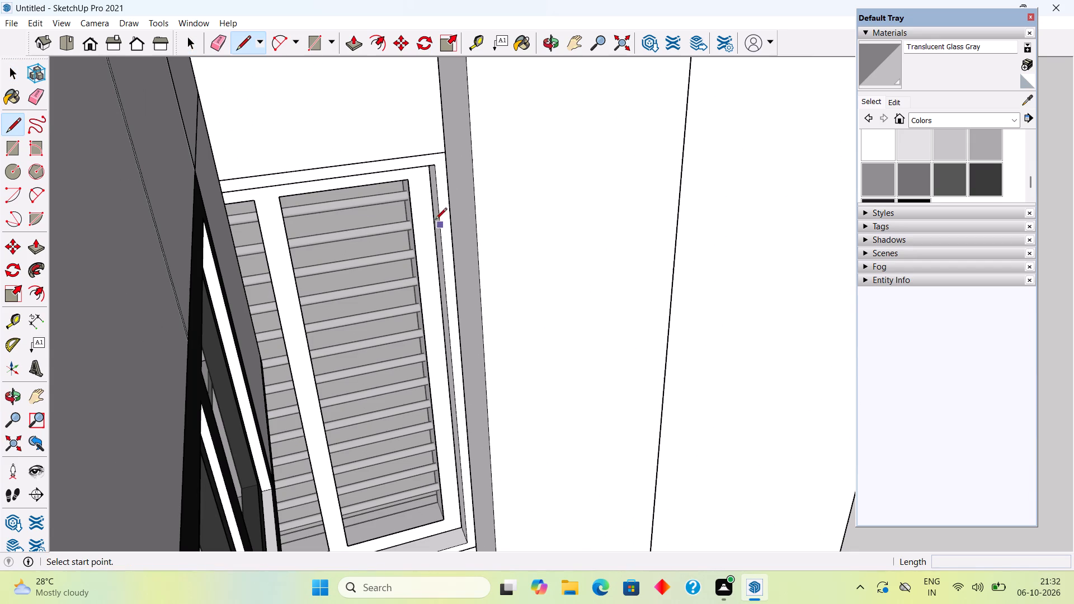
pyautogui.click(449, 153)
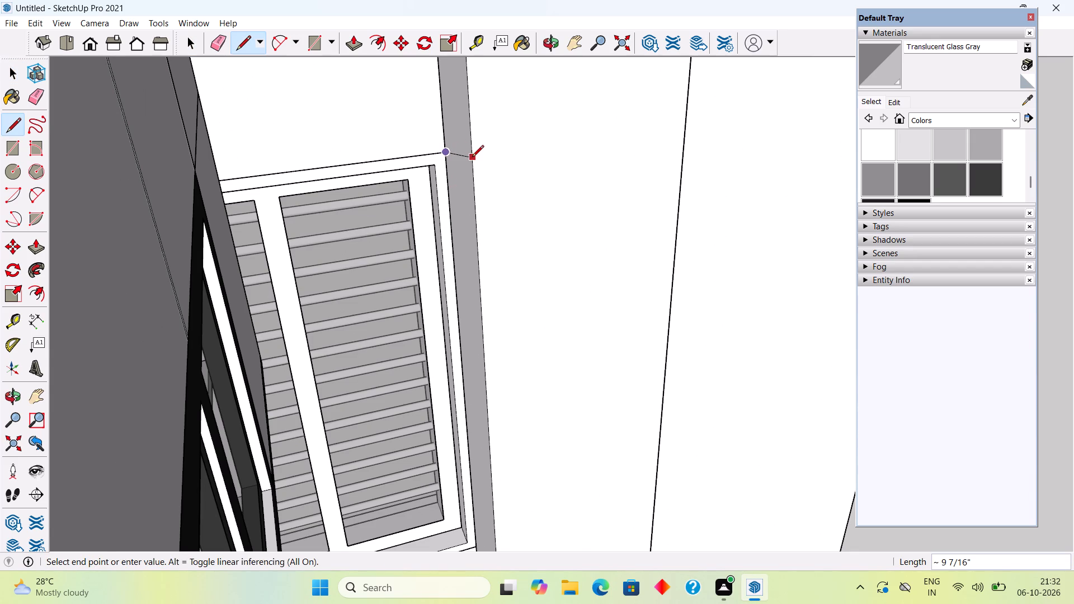
pyautogui.scroll(7, 471, 157)
pyautogui.scroll(3, 418, 107)
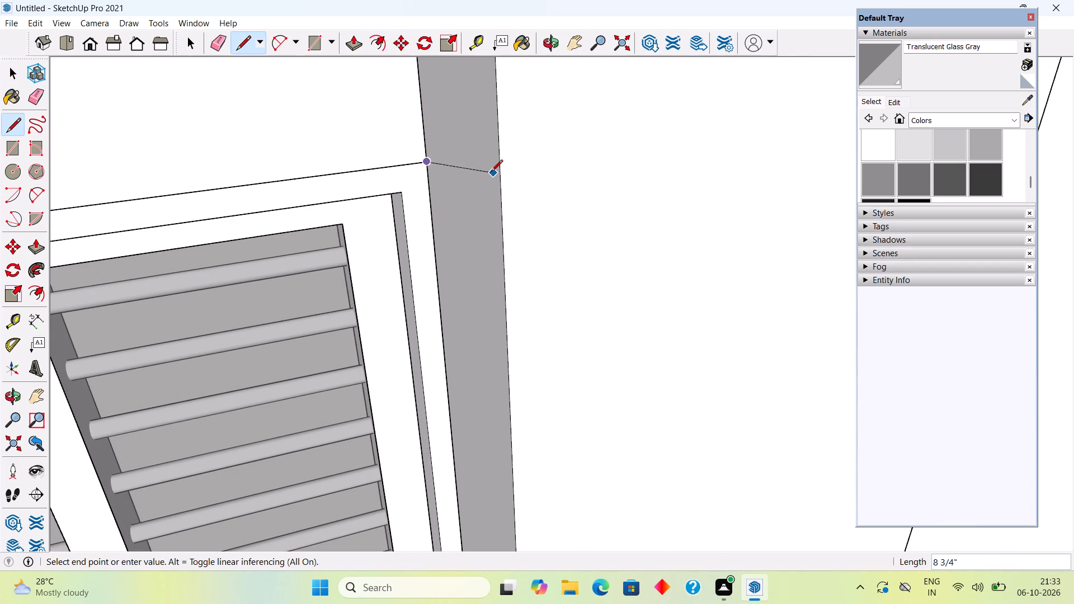
pyautogui.click(503, 280)
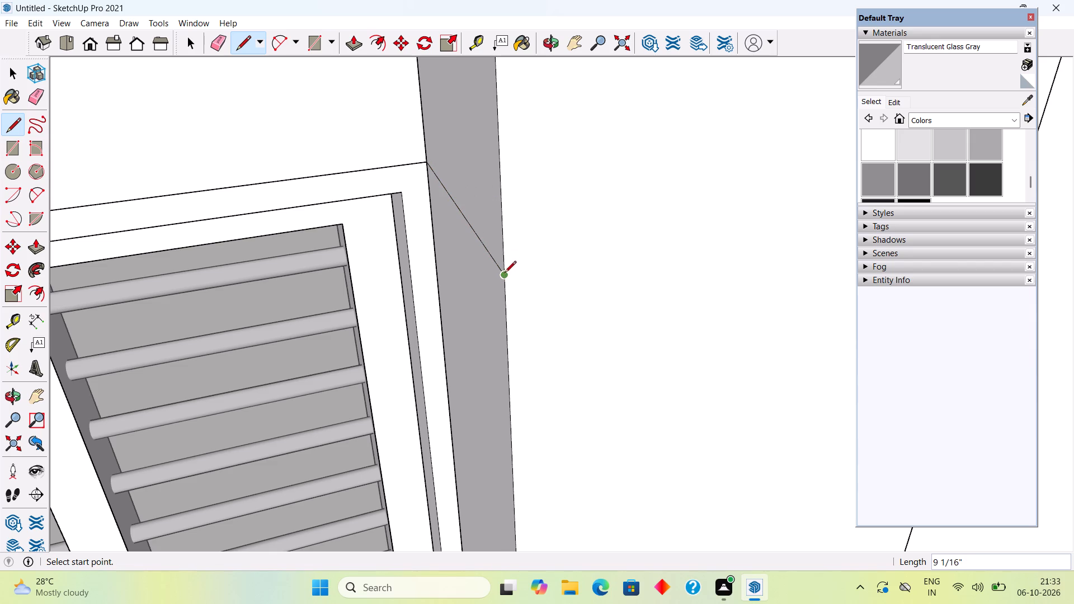
pyautogui.press('space')
# Extrude the upper part of the column's window-side face about 1' 6" over the window toward the upper cabinets.
pyautogui.scroll(-14, 504, 226)
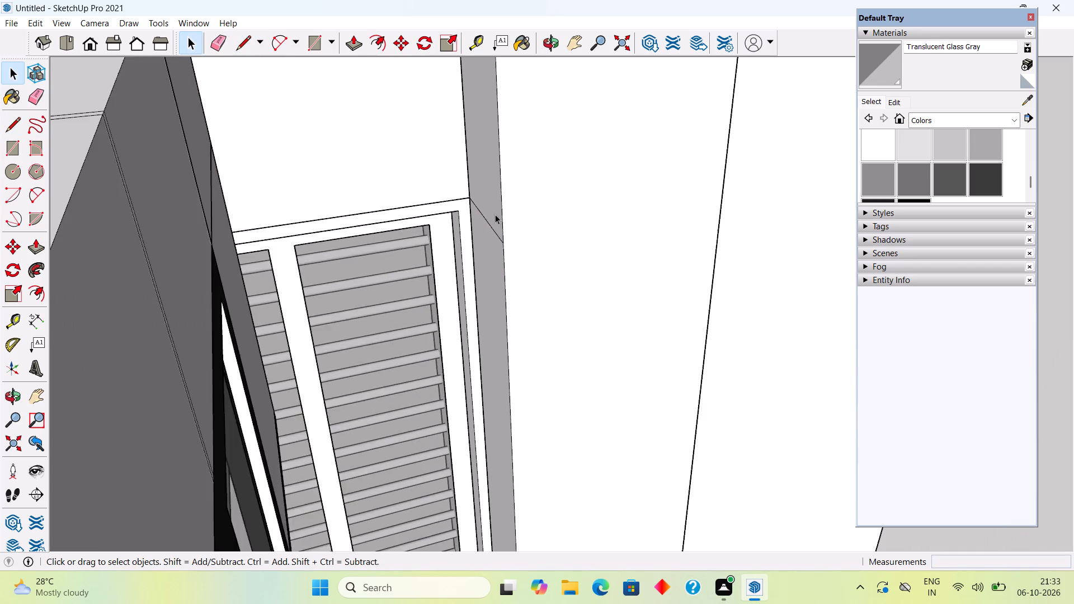
pyautogui.scroll(-2, 495, 214)
pyautogui.click(492, 178)
pyautogui.press('p')
pyautogui.click(492, 178)
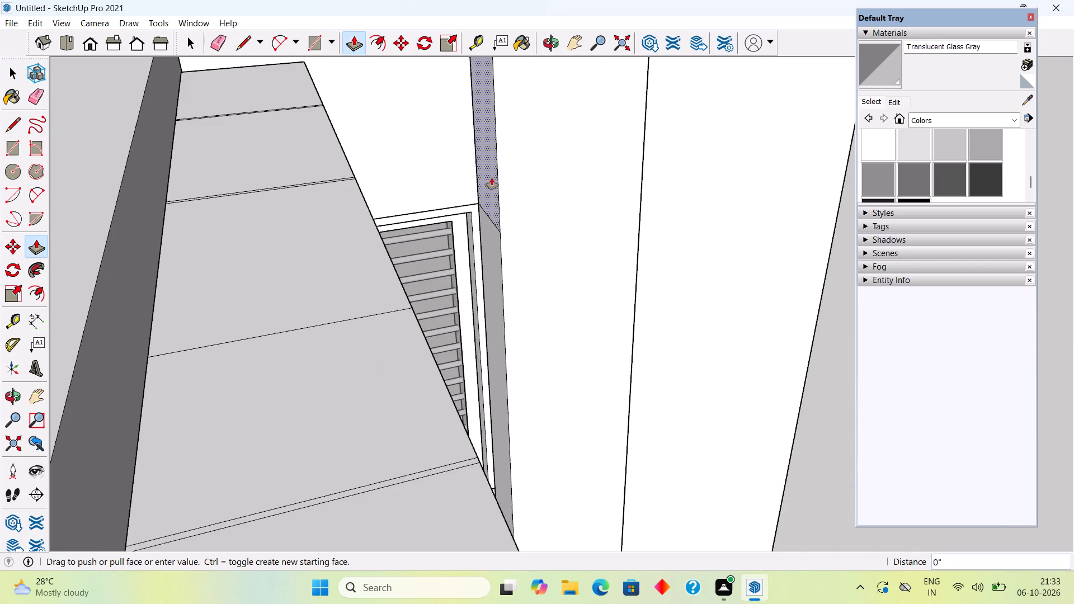
pyautogui.click(369, 220)
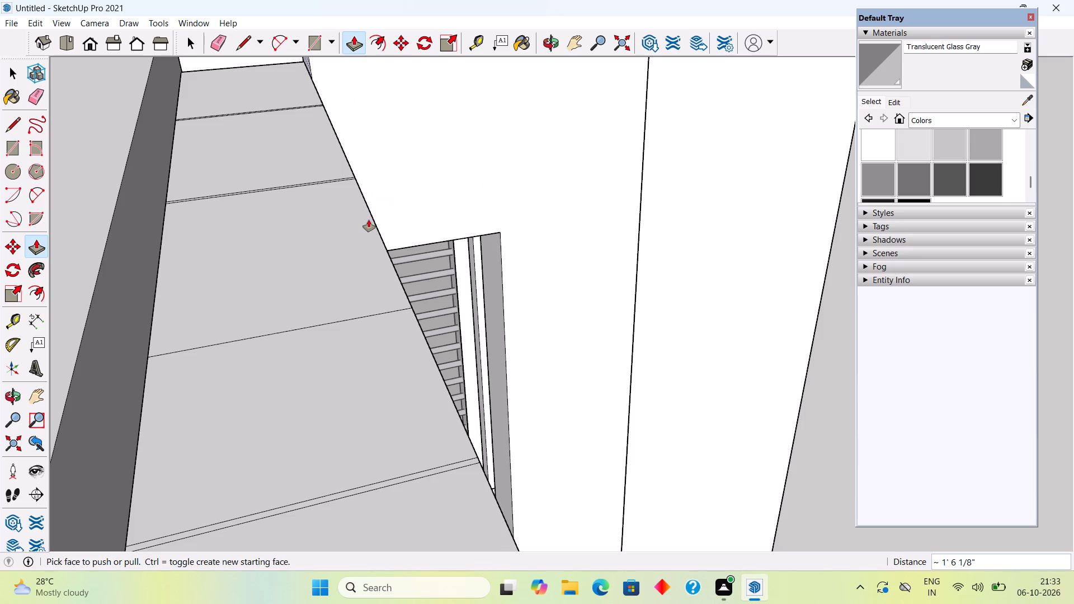
# Examine how the column and its overhang meet the window, upper cabinets and countertop from several angles.
pyautogui.moveTo(369, 220); pyautogui.dragTo(121, 223, button='middle')
pyautogui.scroll(-9, 123, 225)
pyautogui.moveTo(394, 179); pyautogui.dragTo(473, 27, button='middle')
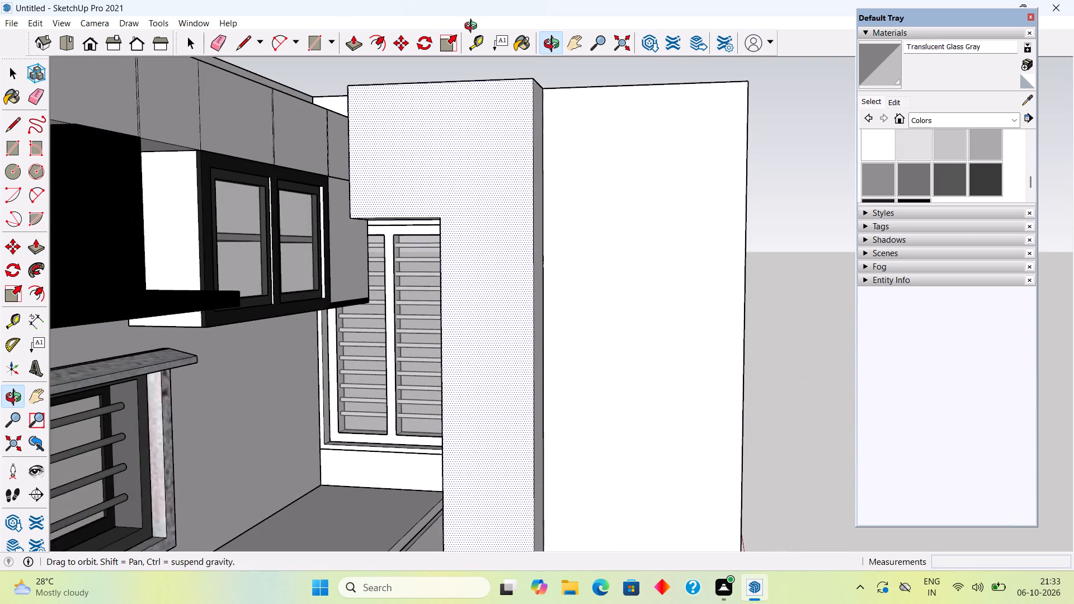
pyautogui.moveTo(473, 27); pyautogui.dragTo(473, 26, button='middle')
pyautogui.scroll(5, 427, 220)
pyautogui.moveTo(422, 210); pyautogui.dragTo(453, 188, button='middle')
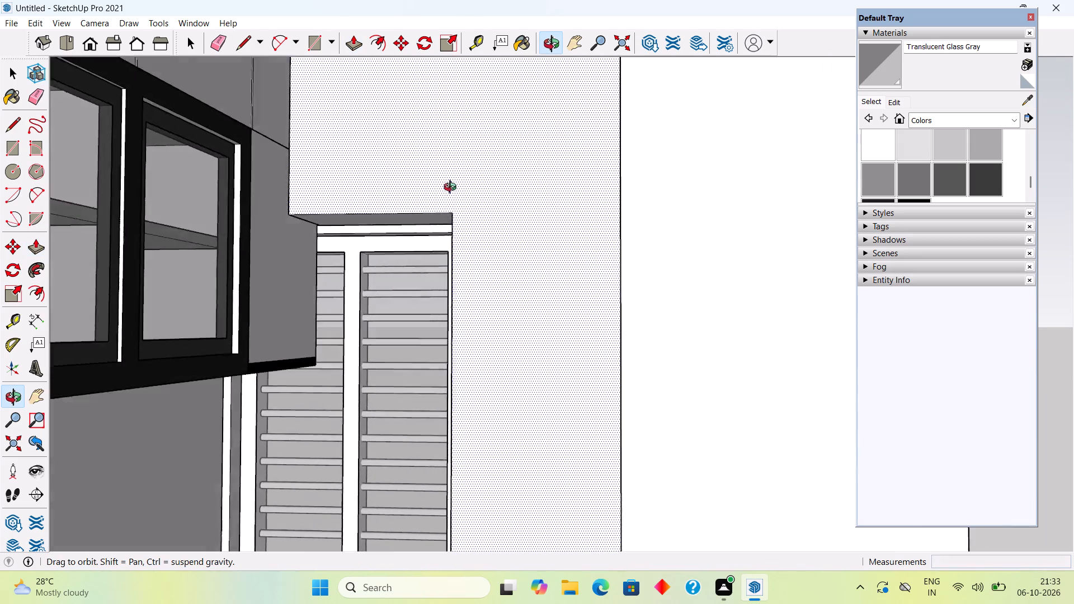
pyautogui.moveTo(453, 188); pyautogui.dragTo(459, 210, button='middle')
pyautogui.scroll(-3, 459, 210)
pyautogui.press('space')
pyautogui.scroll(-9, 471, 233)
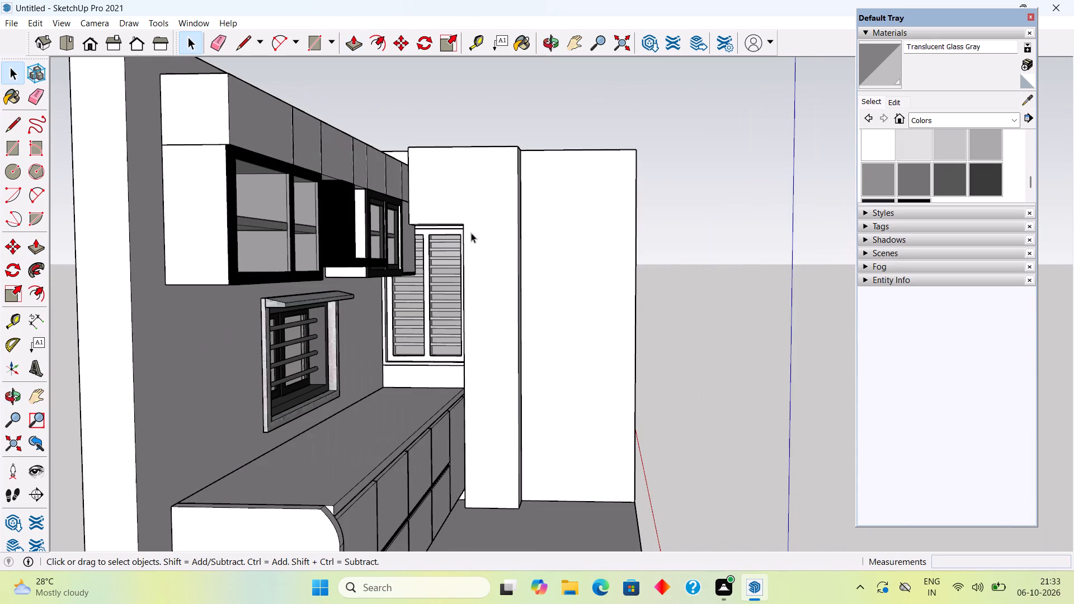
pyautogui.scroll(3, 497, 452)
pyautogui.moveTo(489, 429); pyautogui.dragTo(571, 434, button='middle')
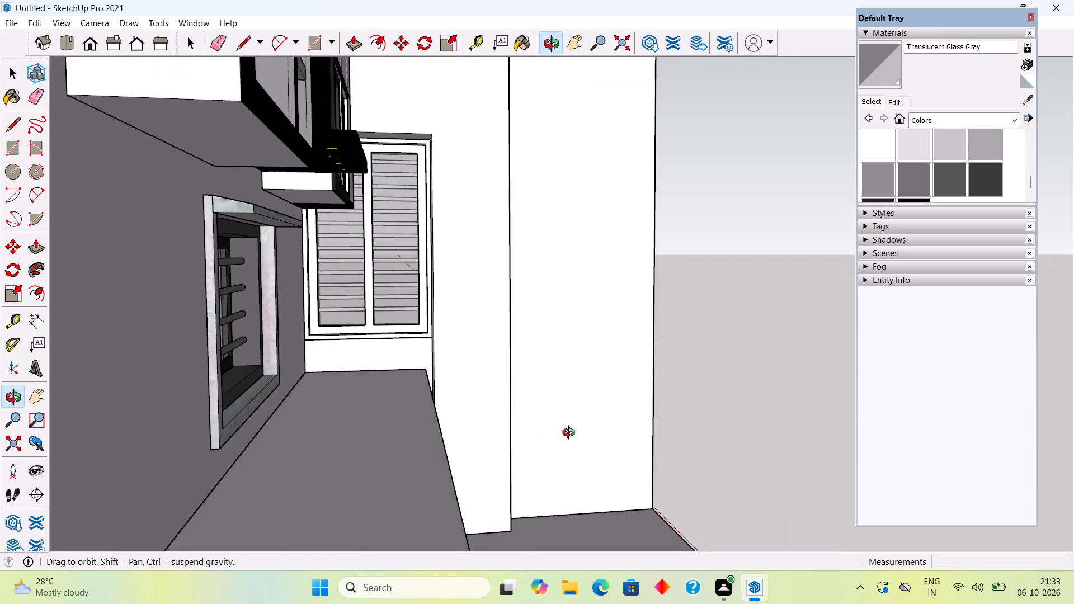
pyautogui.moveTo(571, 434); pyautogui.dragTo(351, 423, button='middle')
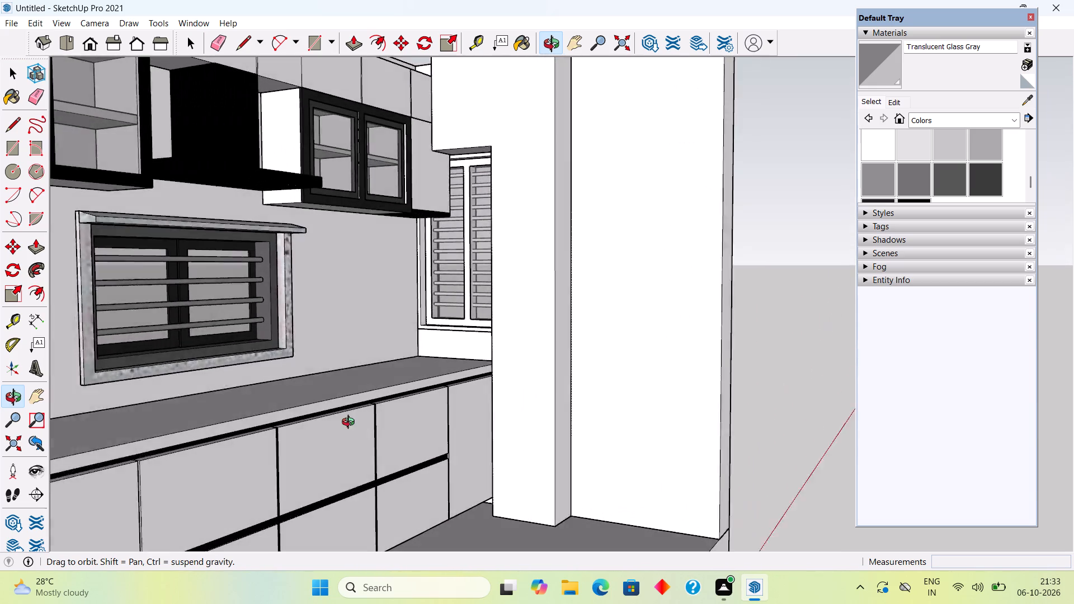
pyautogui.moveTo(351, 423); pyautogui.dragTo(334, 451, button='middle')
pyautogui.scroll(-3, 335, 452)
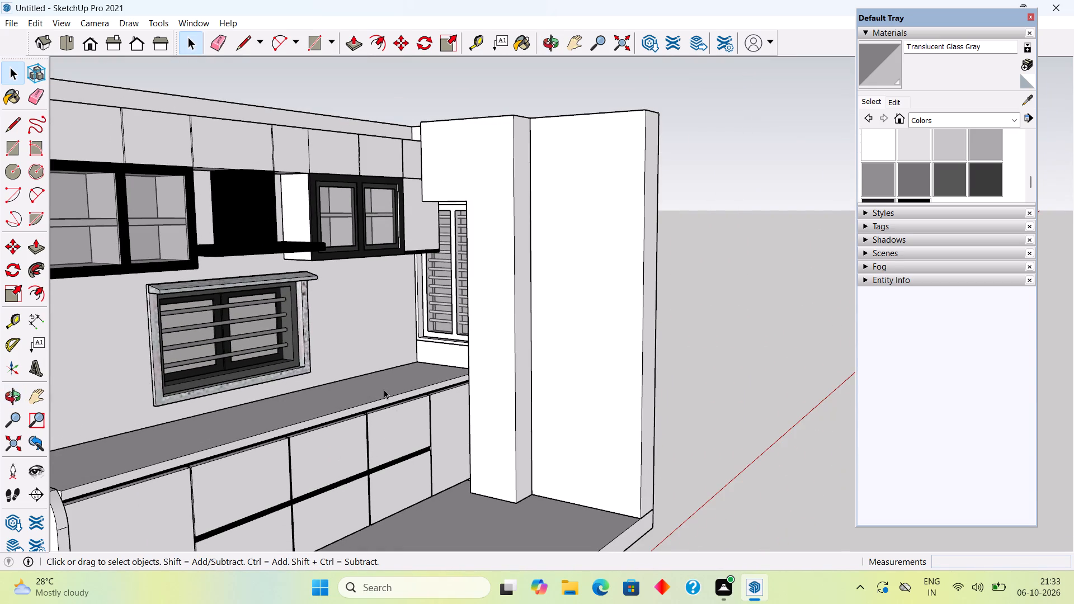
pyautogui.press('space')
# Open the countertop group, pull its front edge face slightly outward beyond the base cabinets, and close the group.
pyautogui.click(411, 454)
pyautogui.scroll(1, 431, 419)
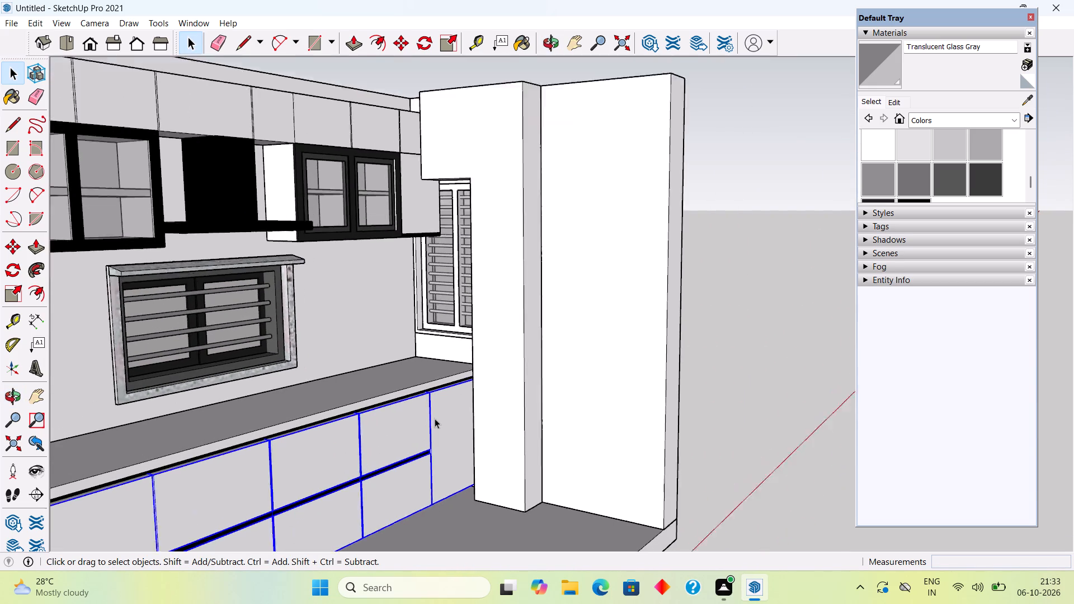
pyautogui.scroll(5, 435, 418)
pyautogui.click(467, 367)
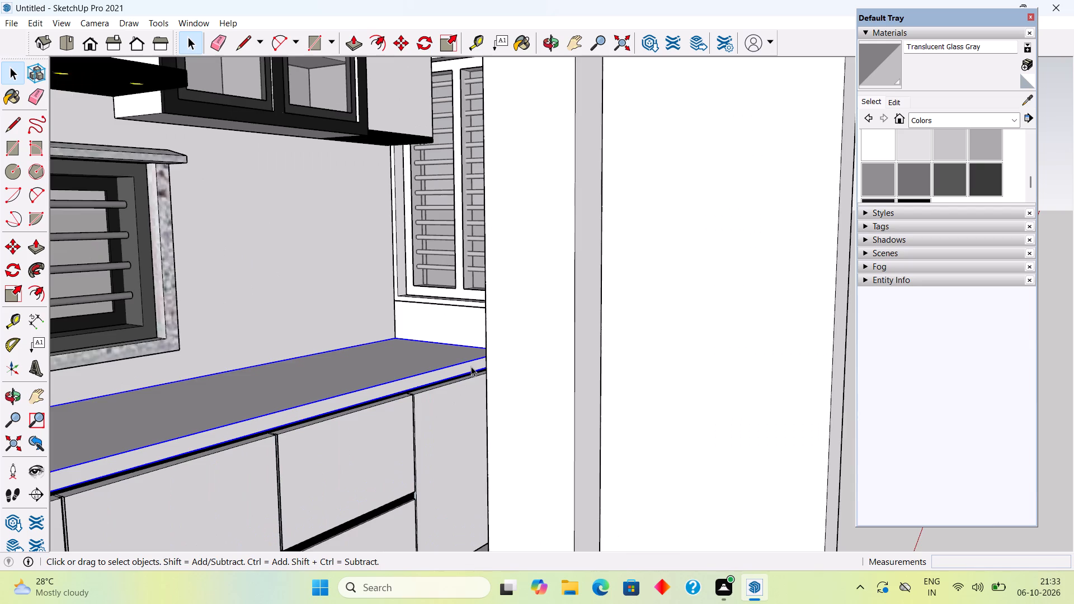
pyautogui.scroll(5, 471, 366)
pyautogui.moveTo(500, 362); pyautogui.dragTo(596, 374, button='middle')
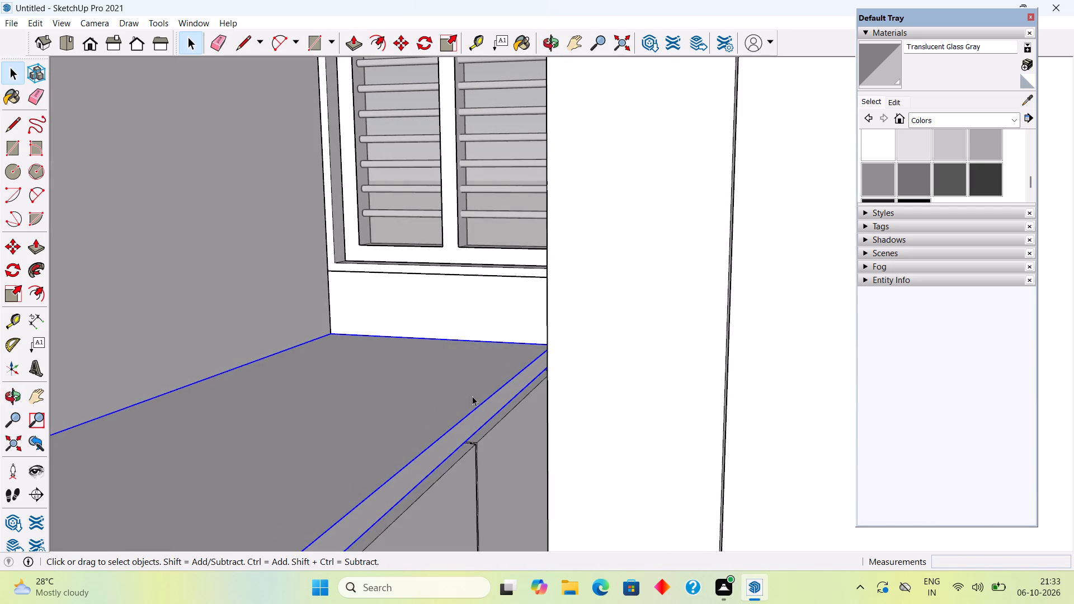
pyautogui.doubleClick(491, 413)
pyautogui.click(491, 413)
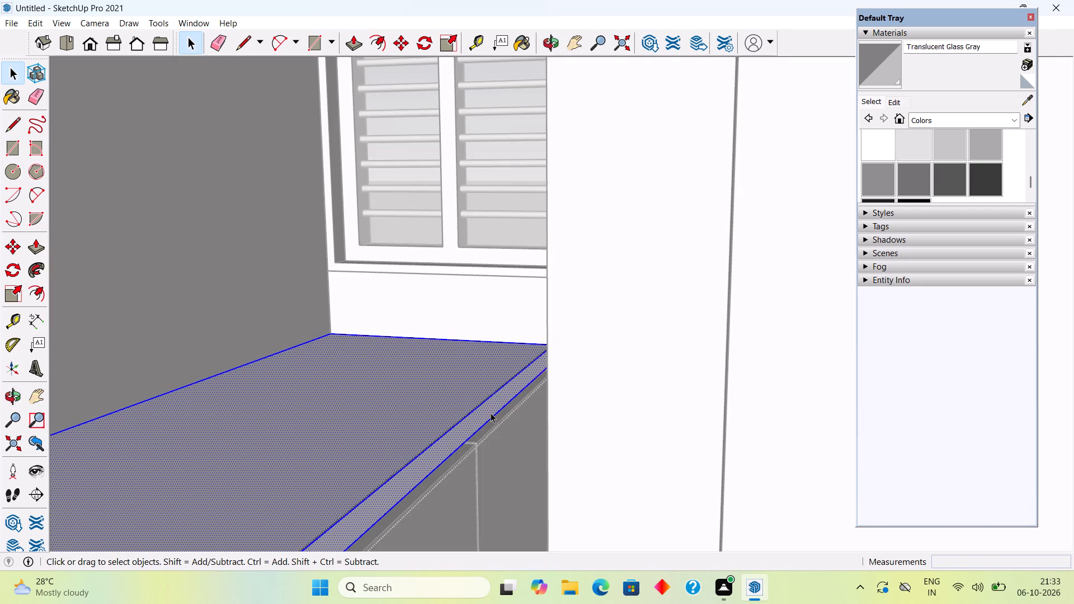
pyautogui.press('p')
pyautogui.click(491, 407)
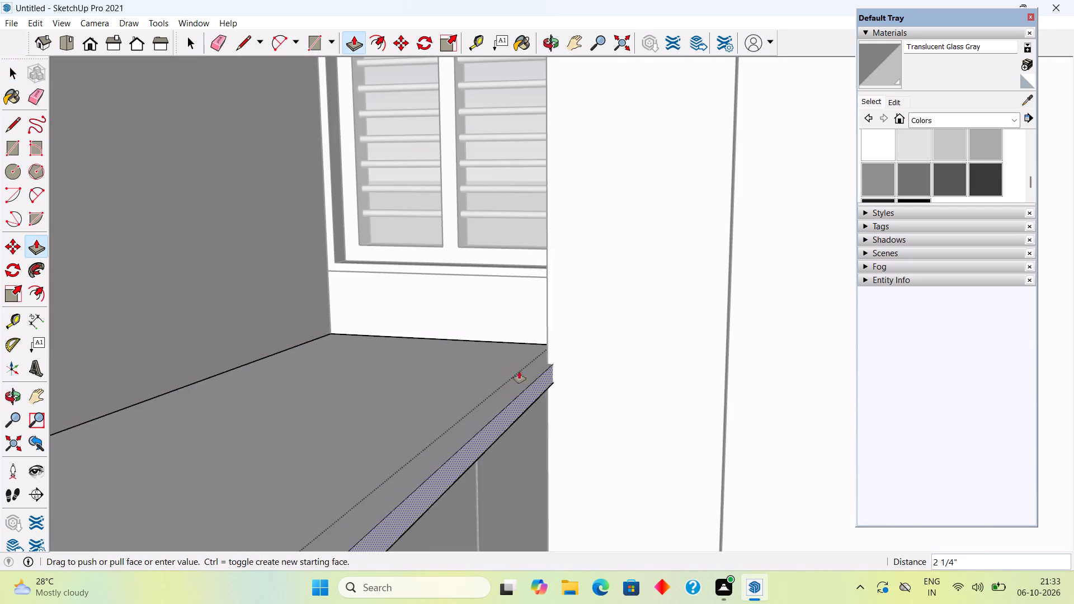
pyautogui.click(548, 308)
pyautogui.press('space')
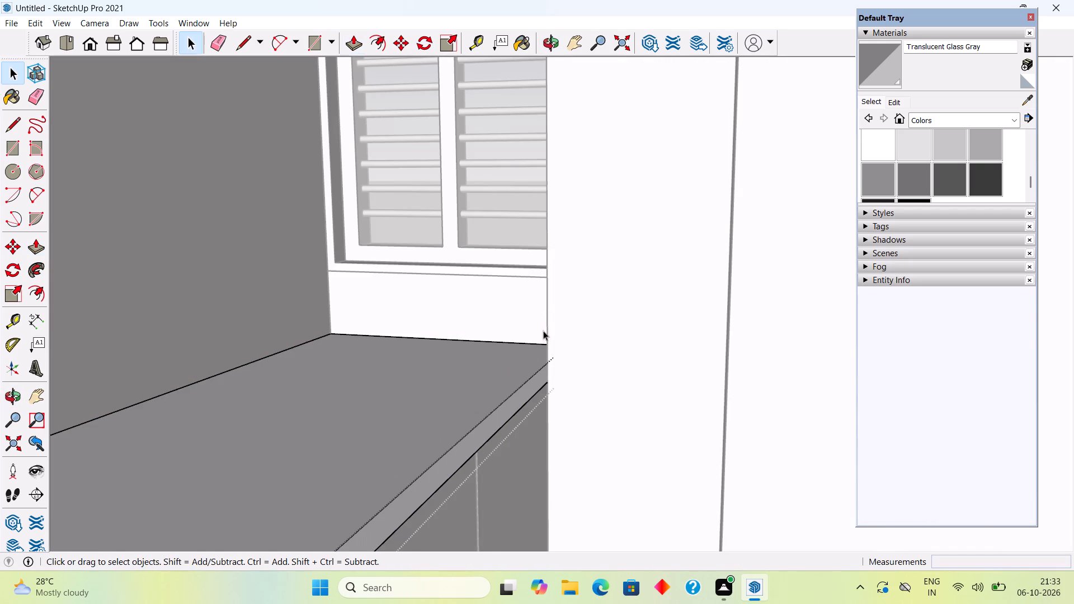
pyautogui.scroll(-15, 541, 370)
pyautogui.click(726, 295)
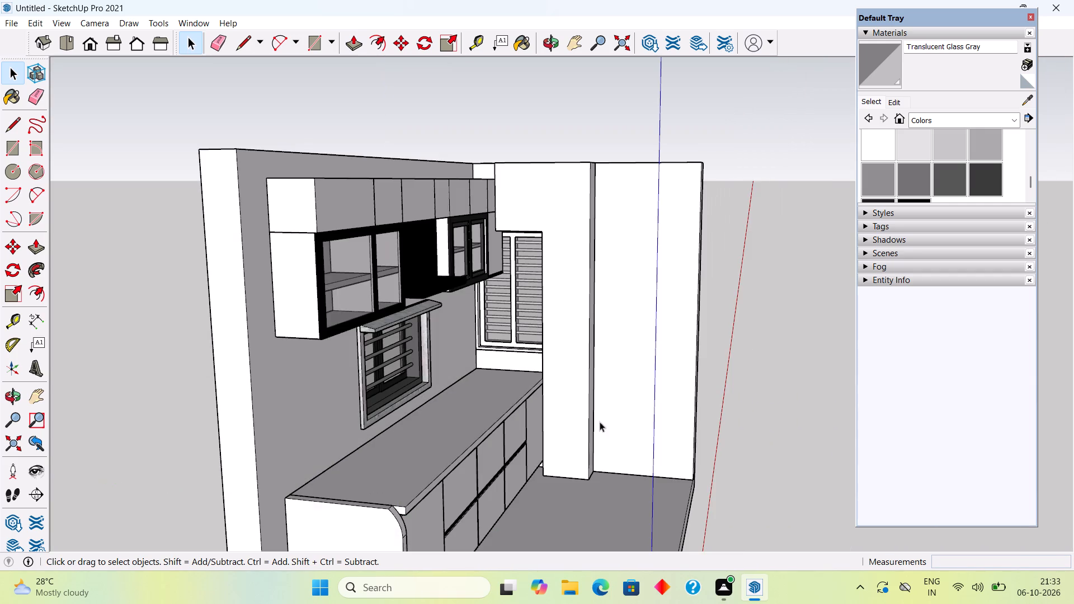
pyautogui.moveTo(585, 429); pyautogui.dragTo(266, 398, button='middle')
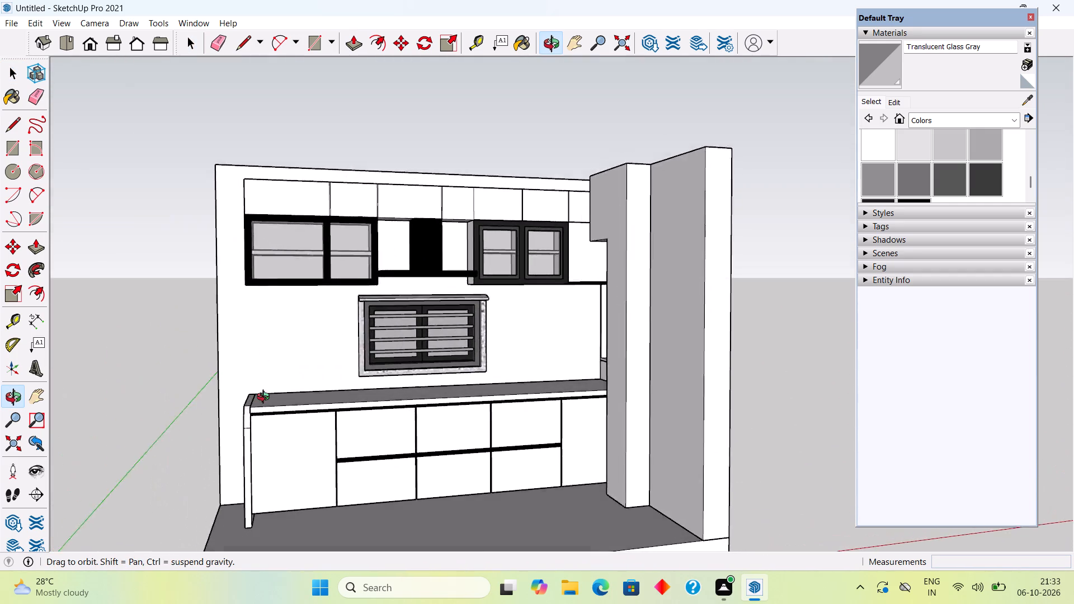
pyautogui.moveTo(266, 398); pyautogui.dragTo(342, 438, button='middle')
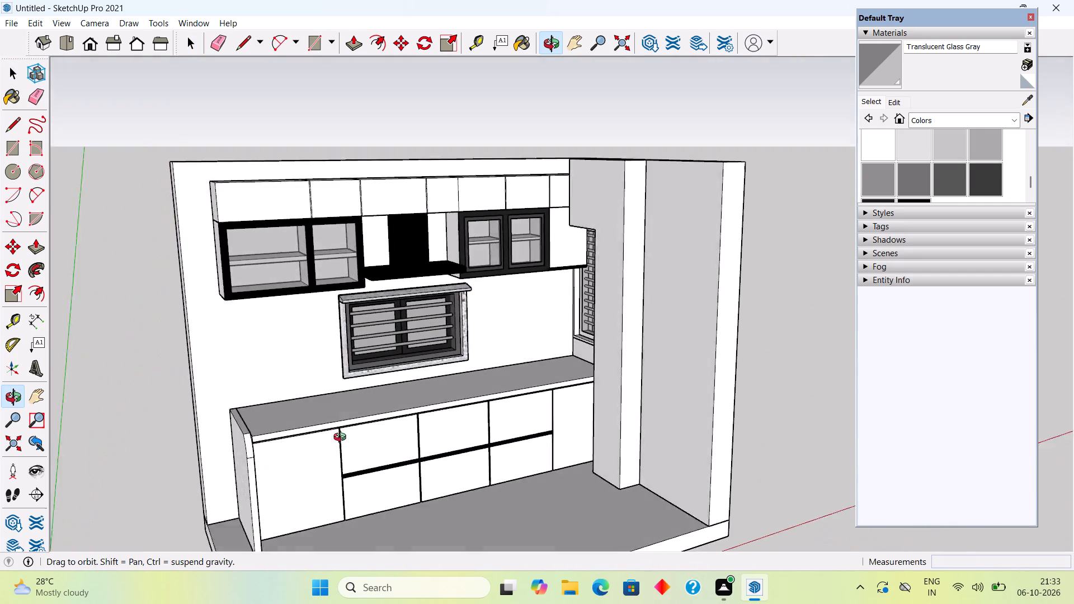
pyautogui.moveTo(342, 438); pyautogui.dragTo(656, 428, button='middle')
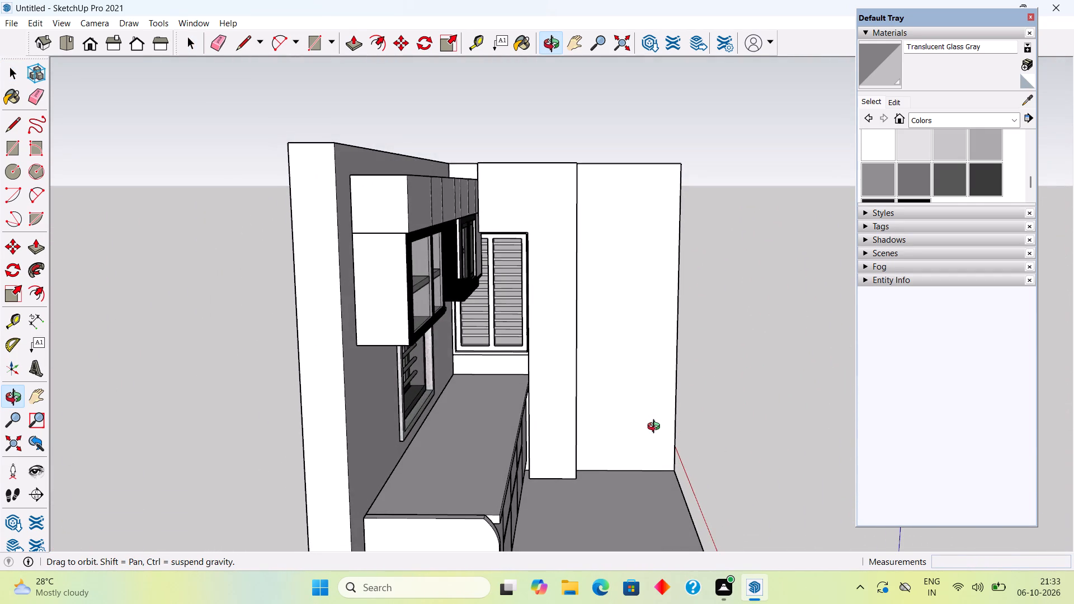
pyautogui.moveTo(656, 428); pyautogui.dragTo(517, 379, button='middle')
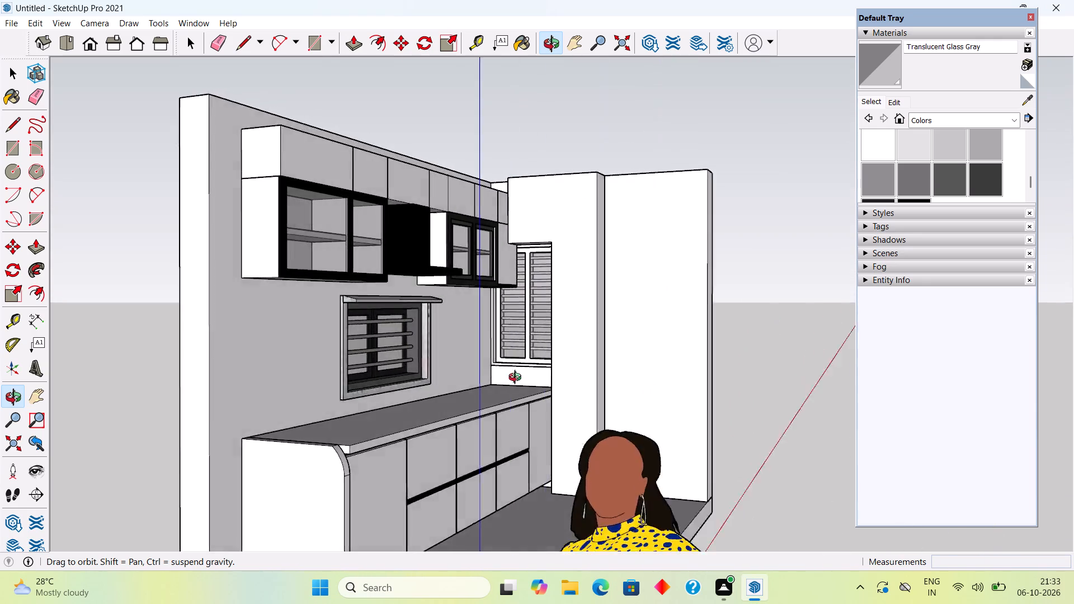
# Examine the column, overhang, upper cabinets and countertop from several angles around the kitchen.
pyautogui.moveTo(517, 379); pyautogui.dragTo(416, 379, button='middle')
pyautogui.scroll(5, 598, 359)
pyautogui.scroll(-3, 658, 334)
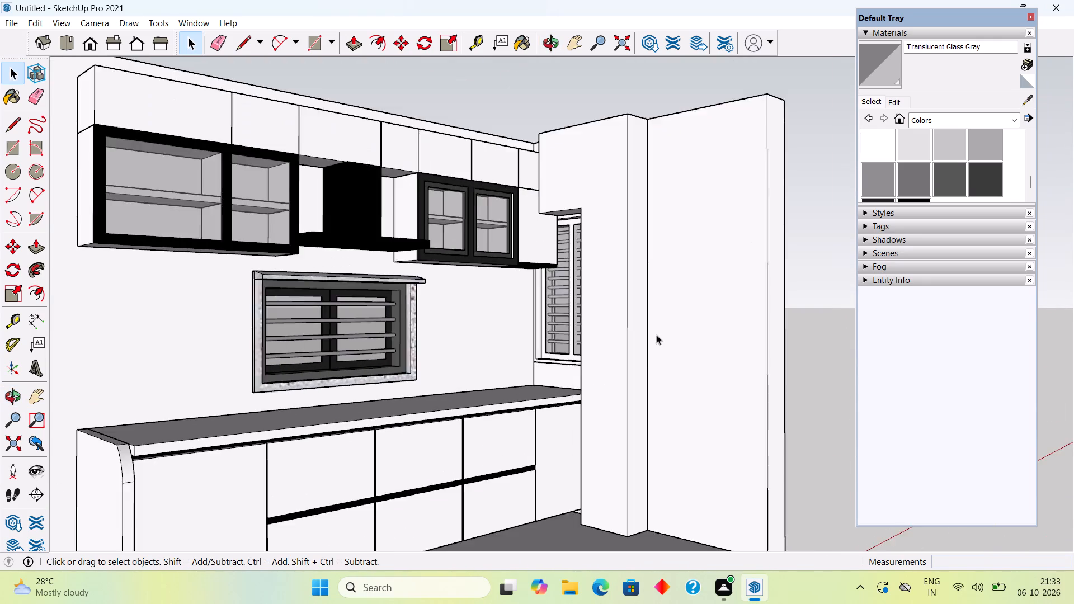
pyautogui.scroll(-4, 656, 334)
pyautogui.moveTo(623, 327); pyautogui.dragTo(619, 431, button='middle')
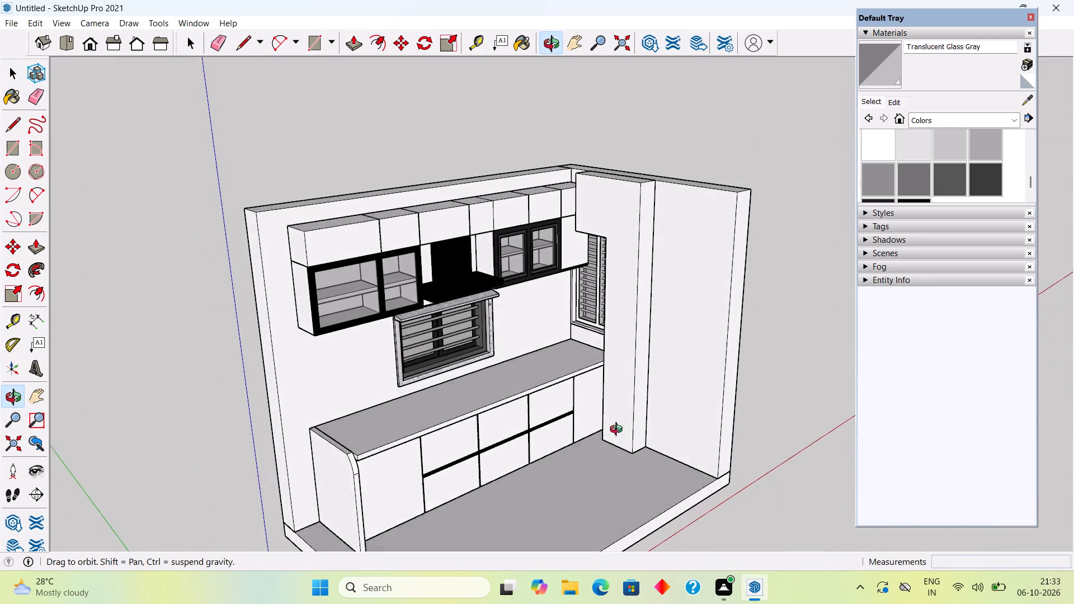
pyautogui.moveTo(619, 431); pyautogui.dragTo(800, 403, button='middle')
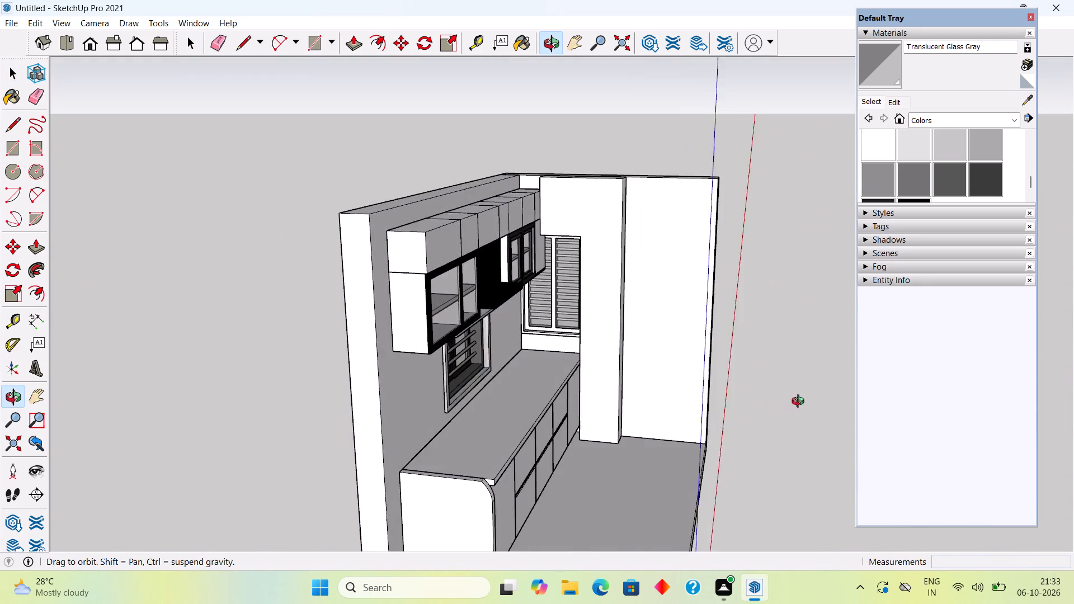
pyautogui.moveTo(800, 403); pyautogui.dragTo(614, 329, button='middle')
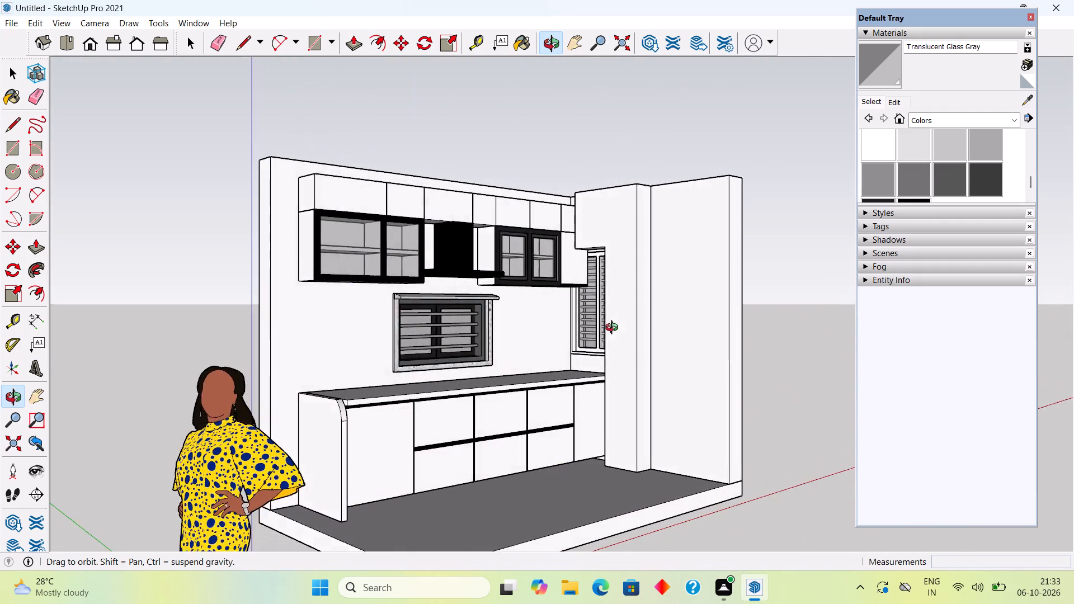
pyautogui.moveTo(614, 329); pyautogui.dragTo(568, 339, button='middle')
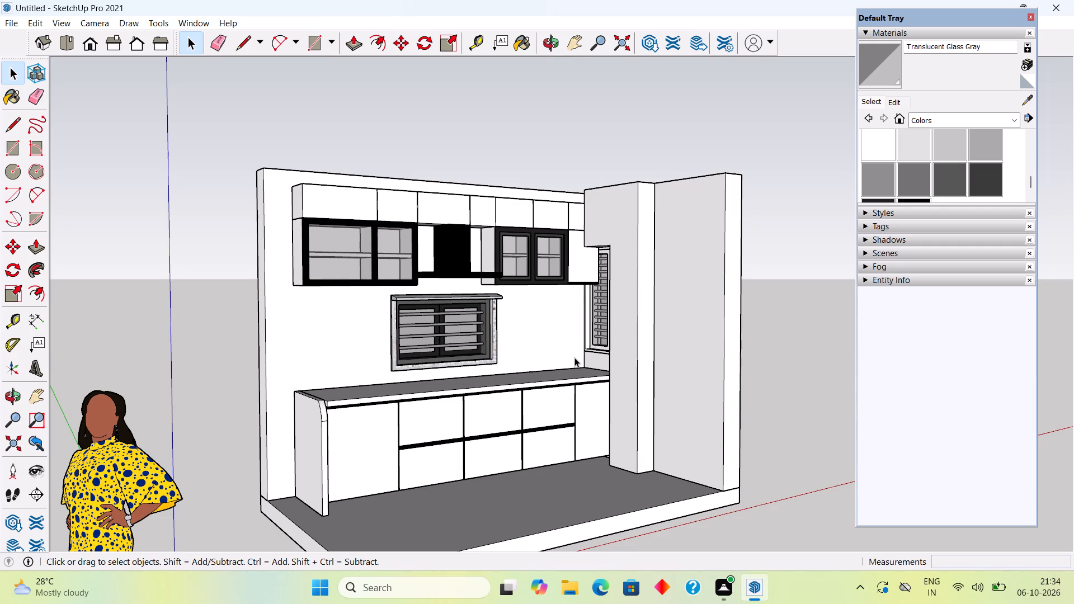
# Hide the side wall group from outside the room and open the end upper cabinet group behind it for editing.
pyautogui.scroll(1, 593, 315)
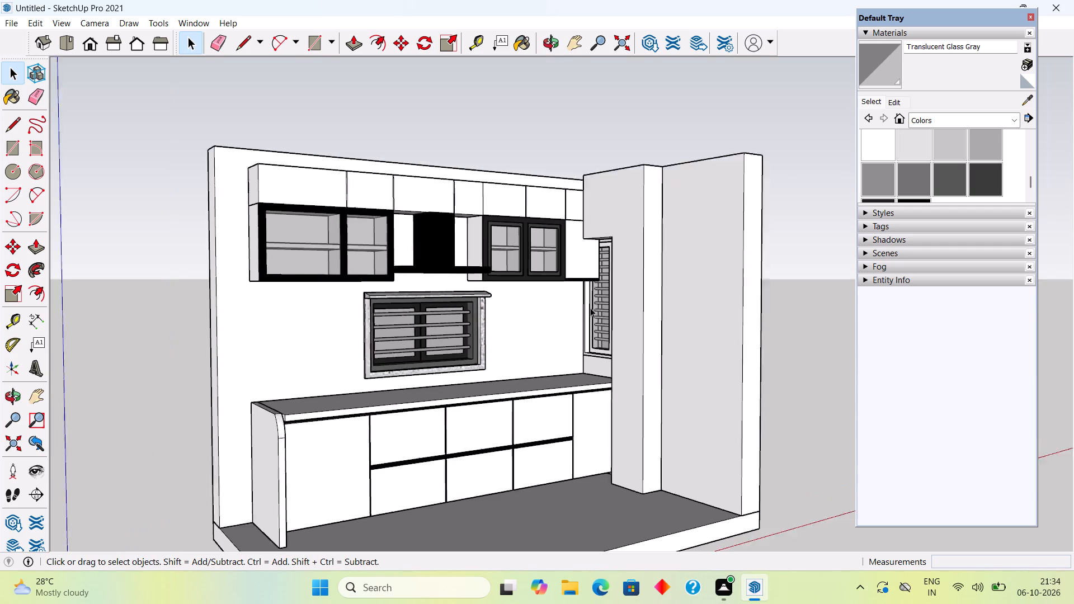
pyautogui.scroll(1, 590, 308)
pyautogui.click(574, 265)
pyautogui.moveTo(599, 254); pyautogui.dragTo(535, 243, button='middle')
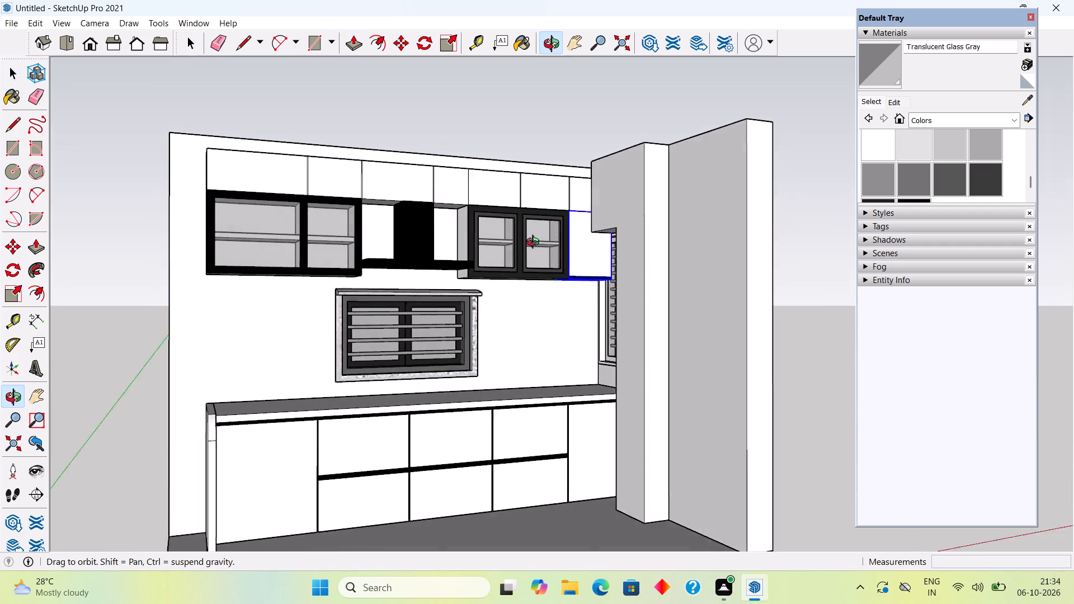
pyautogui.moveTo(535, 243); pyautogui.dragTo(0, 285, button='middle')
pyautogui.scroll(5, 682, 246)
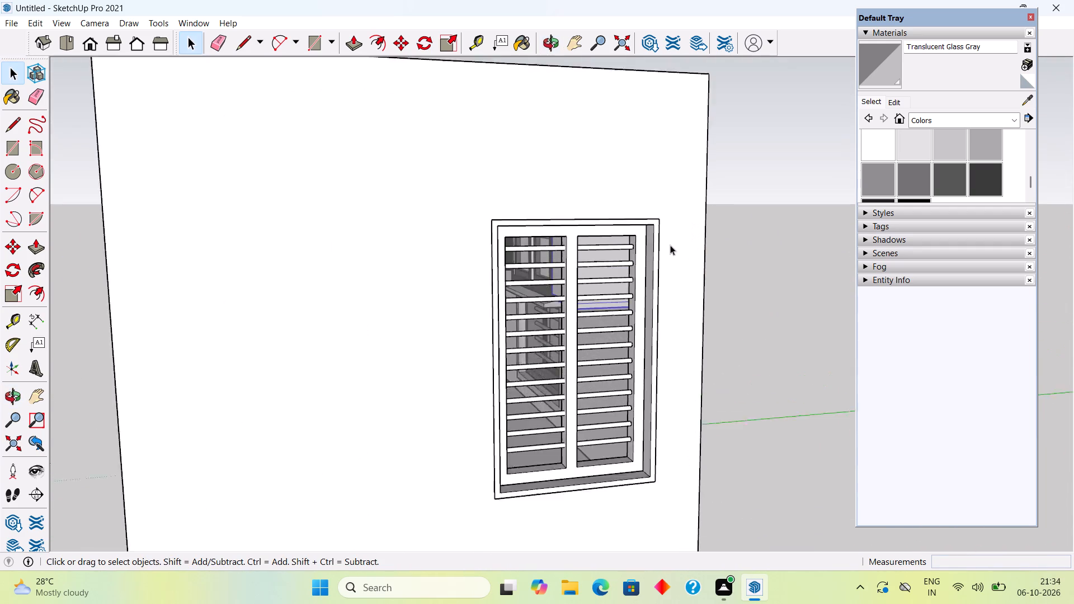
pyautogui.scroll(1, 670, 245)
pyautogui.scroll(5, 618, 269)
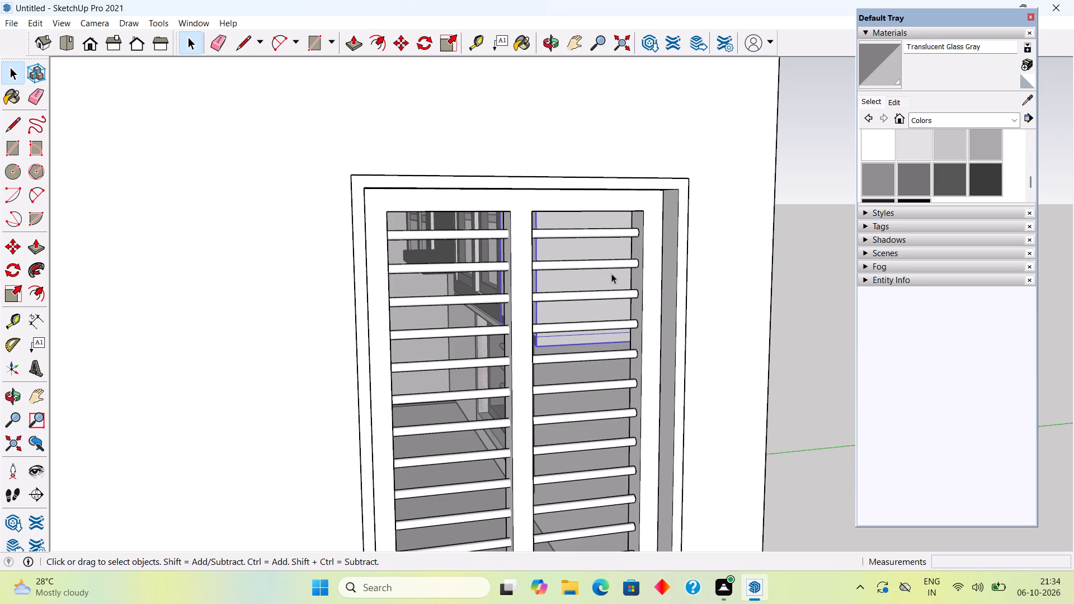
pyautogui.click(693, 206)
pyautogui.rightClick(693, 206)
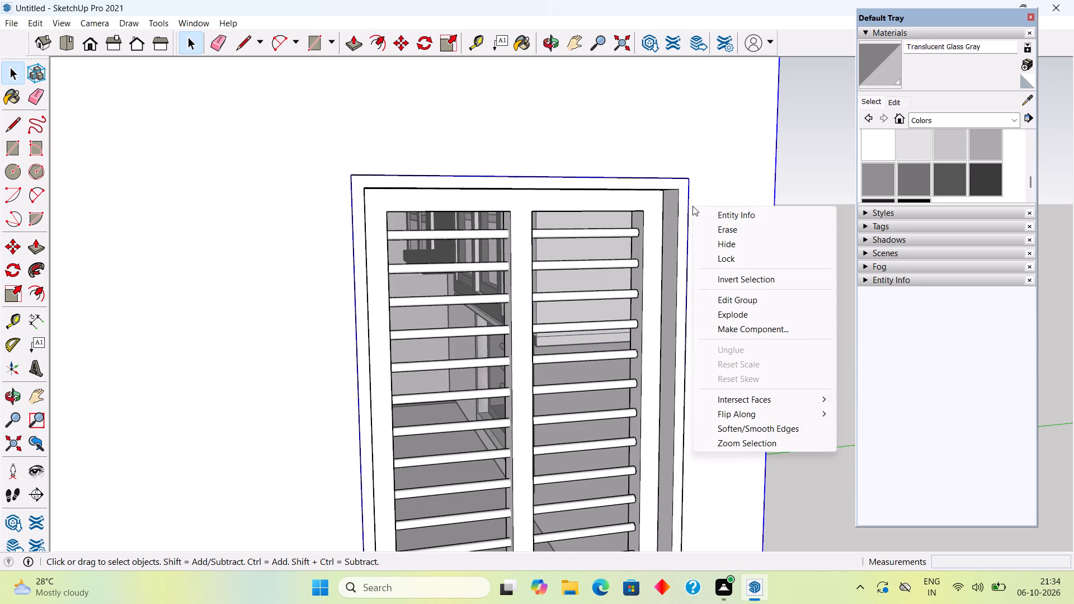
pyautogui.click(721, 242)
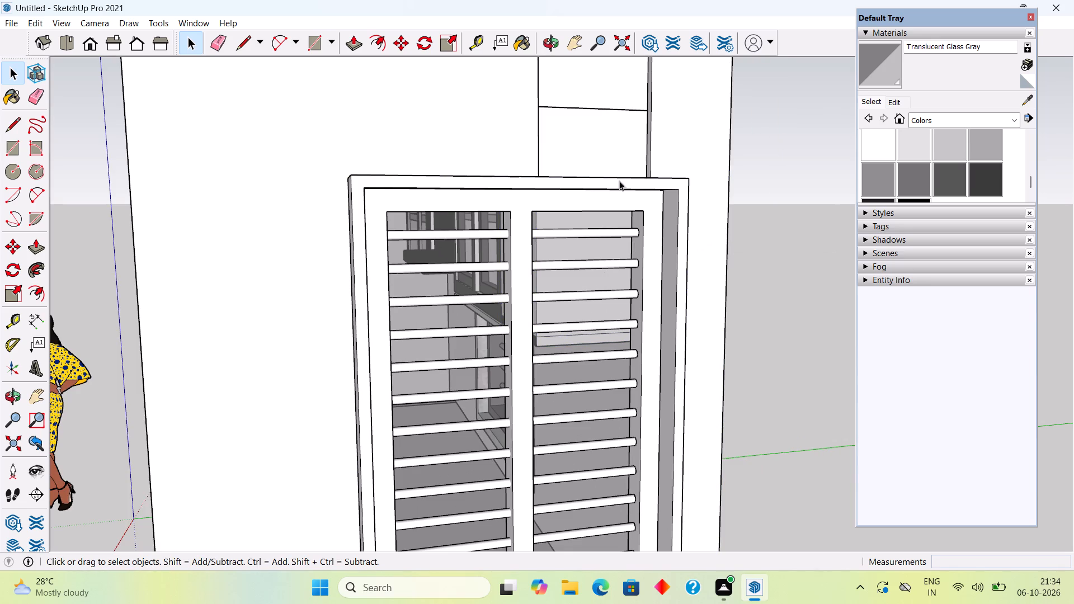
pyautogui.click(598, 162)
pyautogui.tripleClick(598, 162)
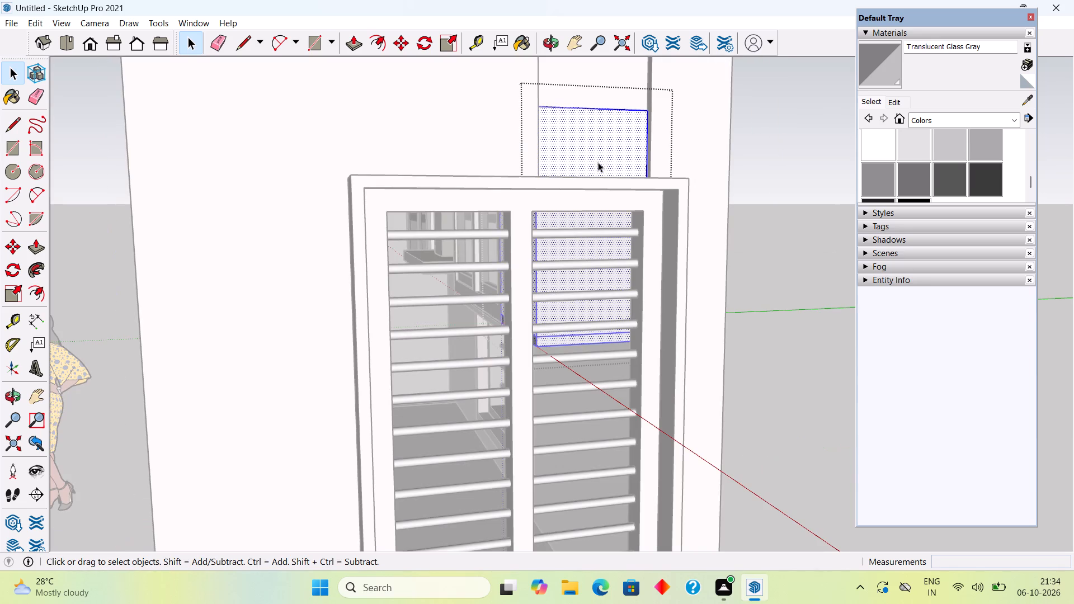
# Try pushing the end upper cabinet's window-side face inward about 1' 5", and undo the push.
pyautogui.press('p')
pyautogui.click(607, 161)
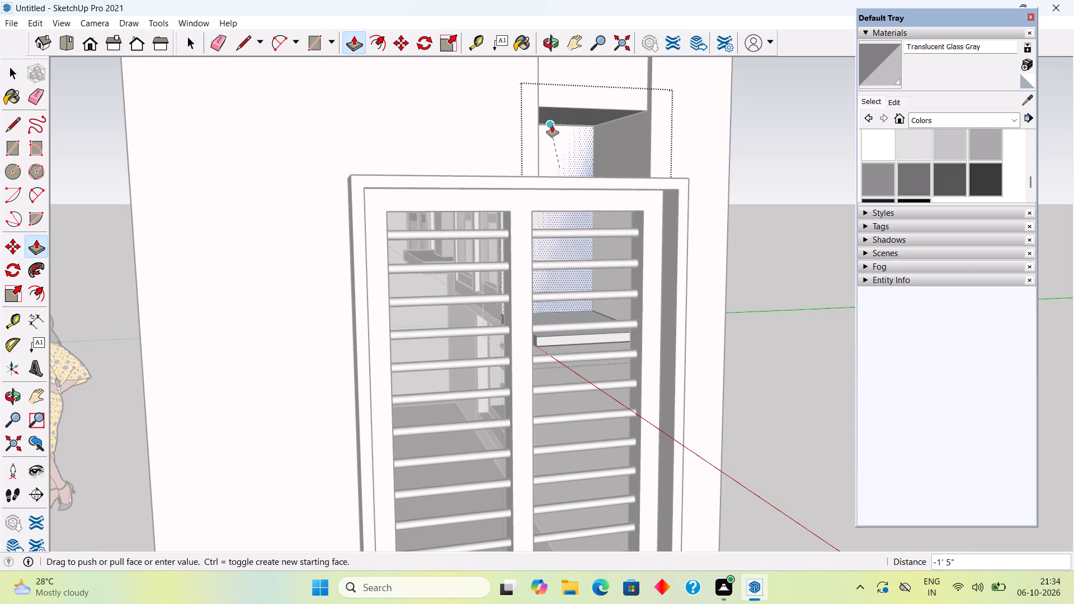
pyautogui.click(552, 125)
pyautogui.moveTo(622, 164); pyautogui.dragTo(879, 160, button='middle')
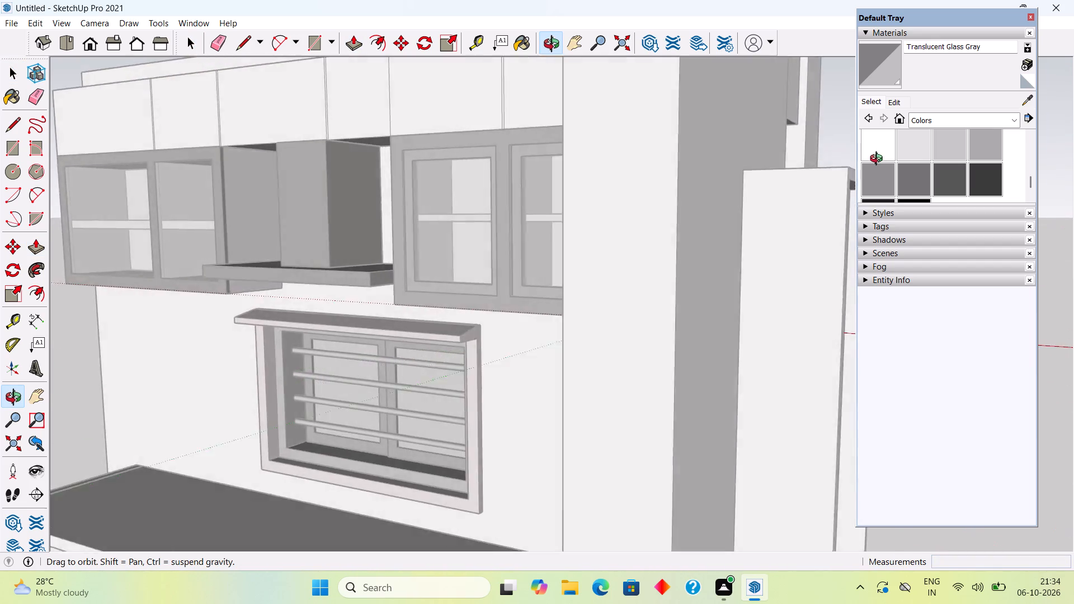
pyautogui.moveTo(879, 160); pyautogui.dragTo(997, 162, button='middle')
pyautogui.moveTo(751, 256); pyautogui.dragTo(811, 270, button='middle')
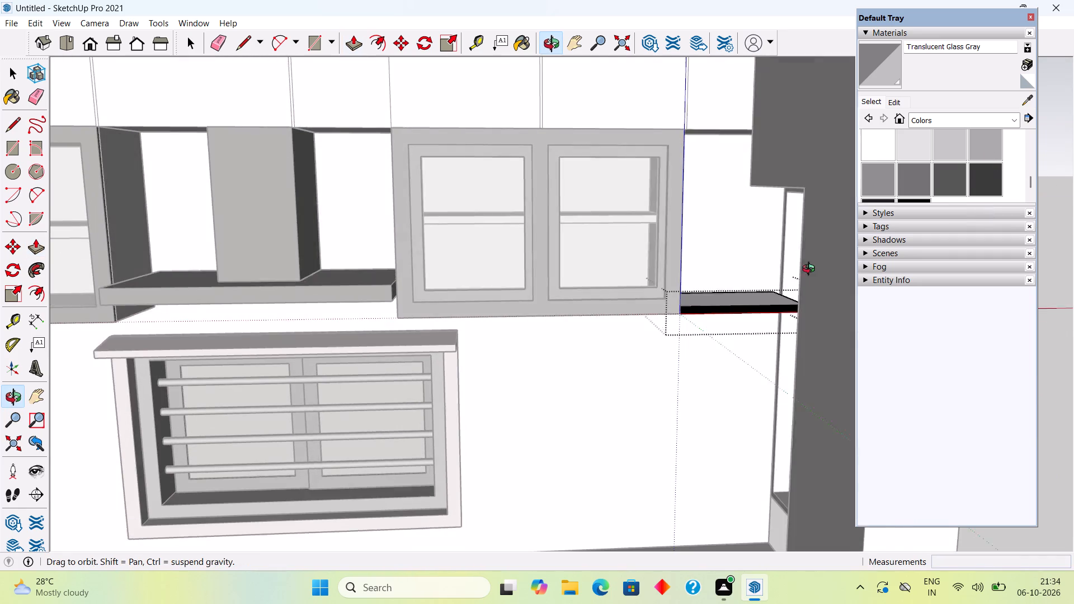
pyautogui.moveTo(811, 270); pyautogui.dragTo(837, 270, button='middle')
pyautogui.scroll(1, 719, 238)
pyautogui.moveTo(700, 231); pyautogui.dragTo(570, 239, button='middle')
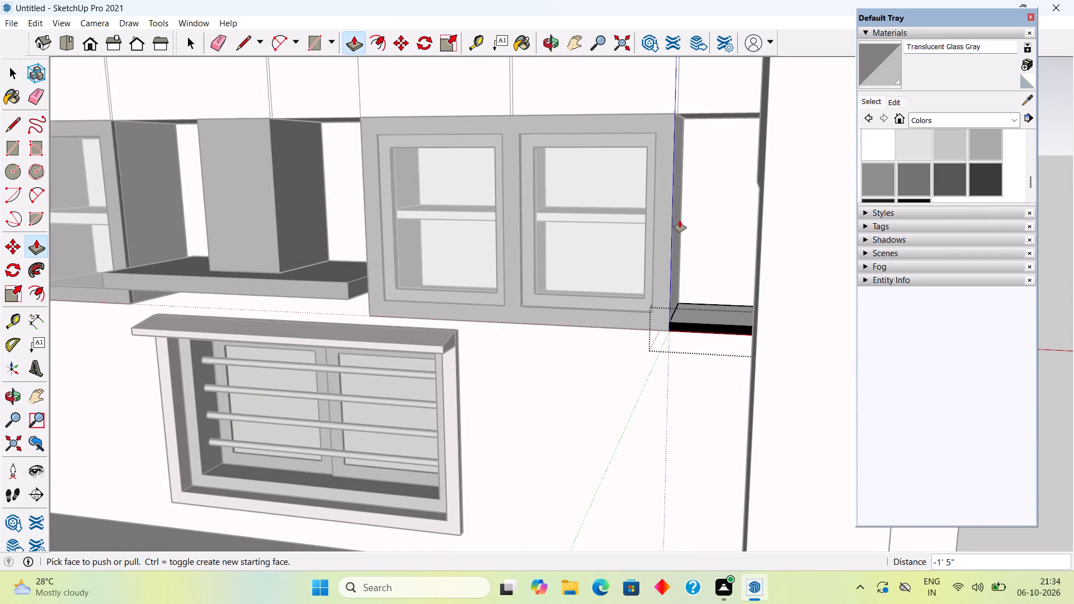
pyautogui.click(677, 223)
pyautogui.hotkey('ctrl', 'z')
# Push the end upper cabinet's window-side face inward in stages toward the overhang's edge, the last stage by about 3 5/8".
pyautogui.scroll(-4, 701, 216)
pyautogui.moveTo(724, 198); pyautogui.dragTo(827, 204, button='middle')
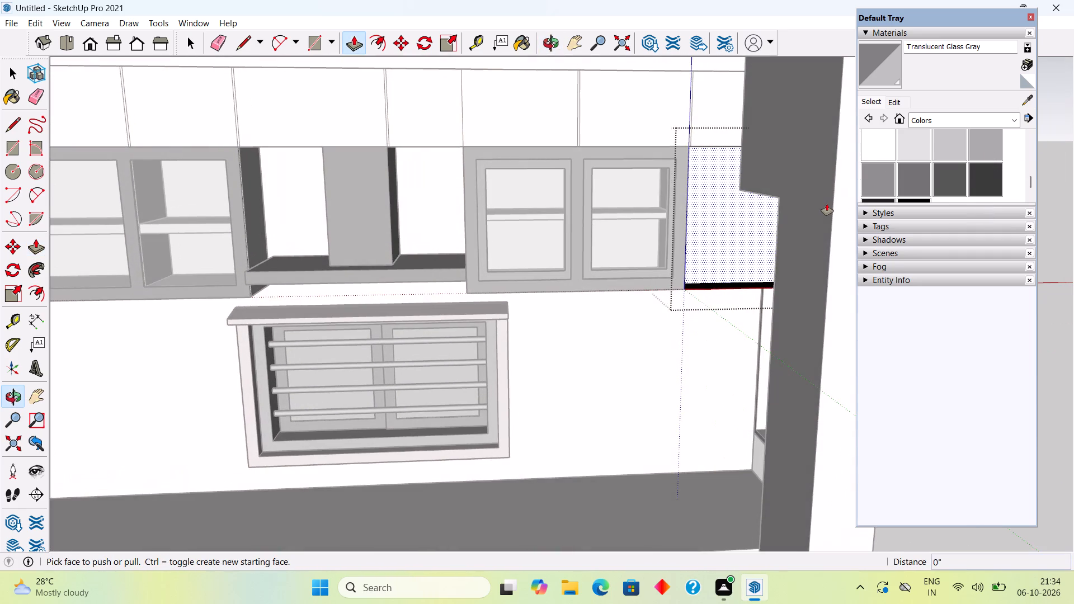
pyautogui.moveTo(778, 220); pyautogui.dragTo(77, 233, button='middle')
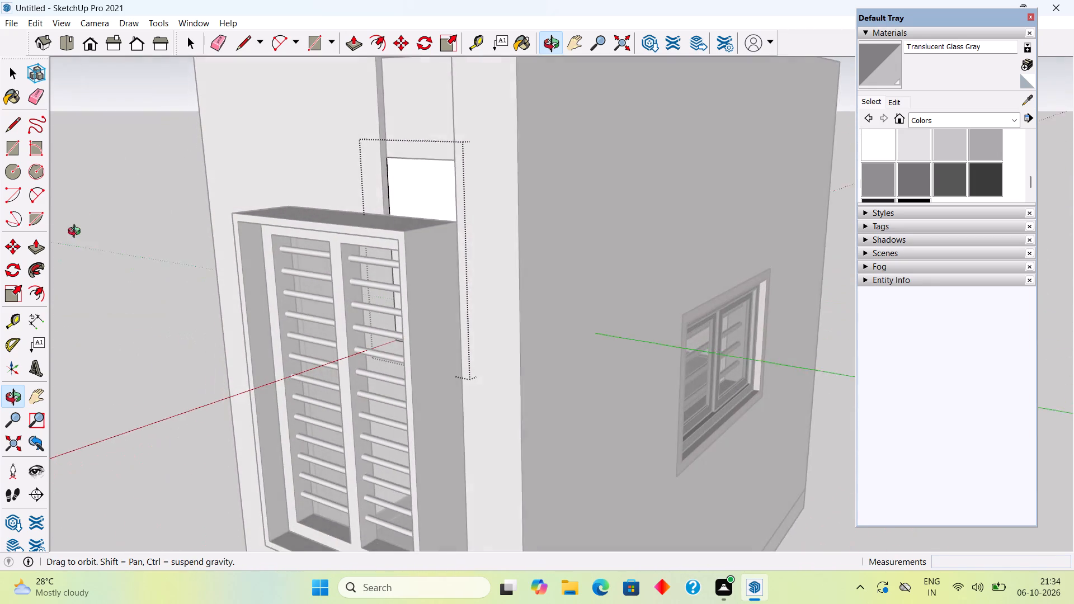
pyautogui.moveTo(77, 233); pyautogui.dragTo(70, 233, button='middle')
pyautogui.click(395, 189)
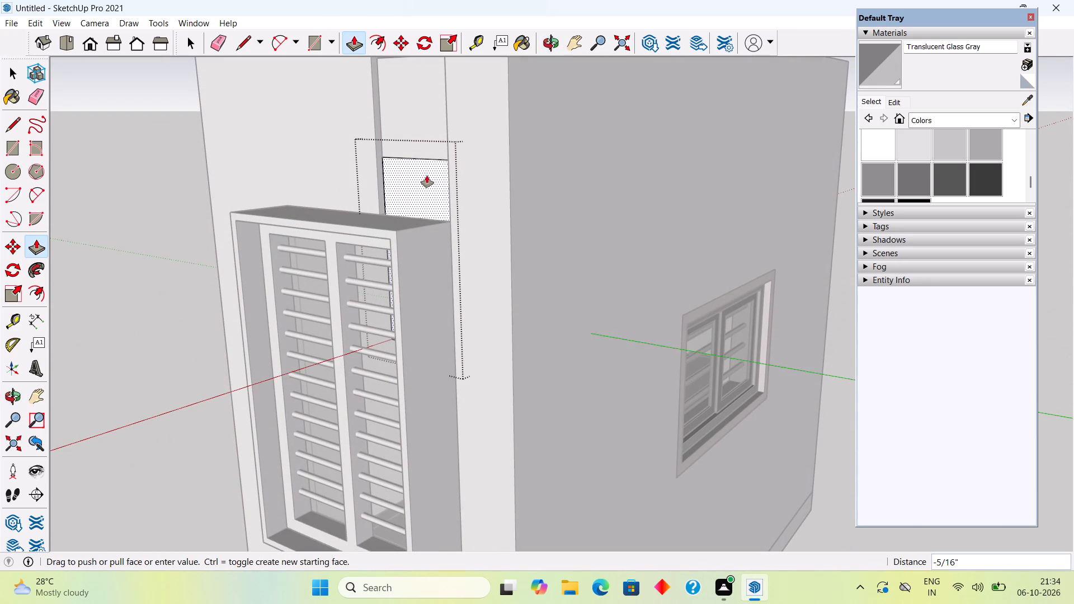
pyautogui.moveTo(426, 185); pyautogui.dragTo(613, 197)
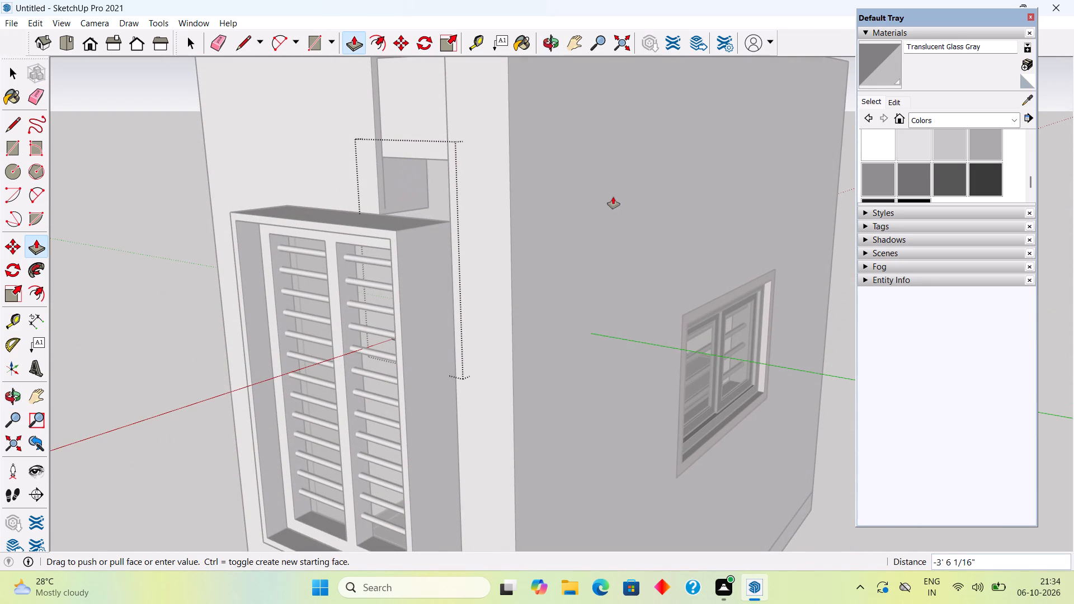
pyautogui.moveTo(613, 197); pyautogui.dragTo(439, 196)
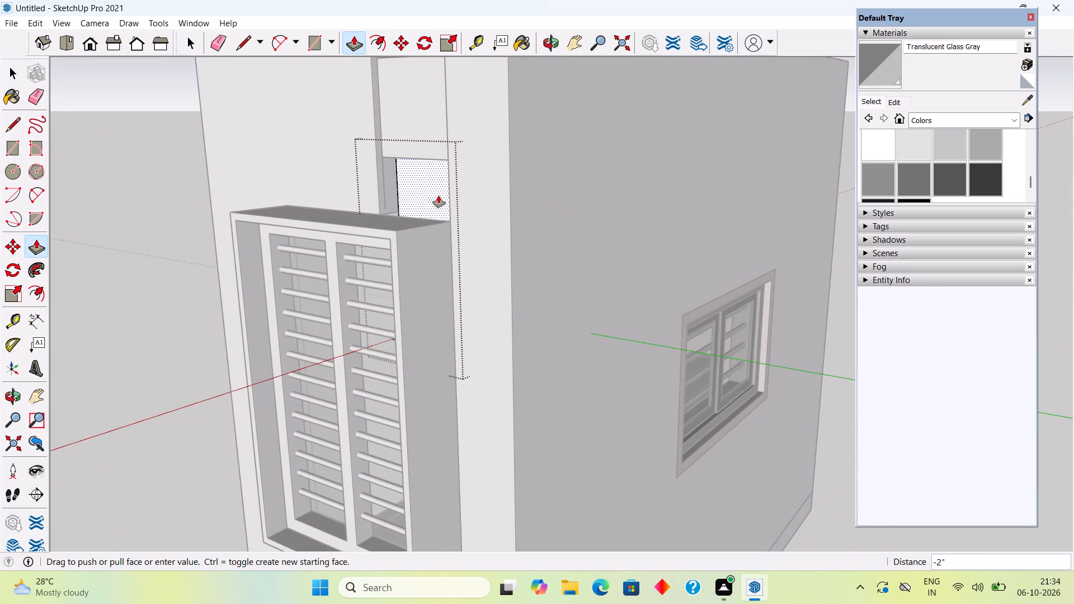
pyautogui.moveTo(439, 196); pyautogui.dragTo(439, 195)
pyautogui.scroll(11, 409, 194)
pyautogui.click(403, 192)
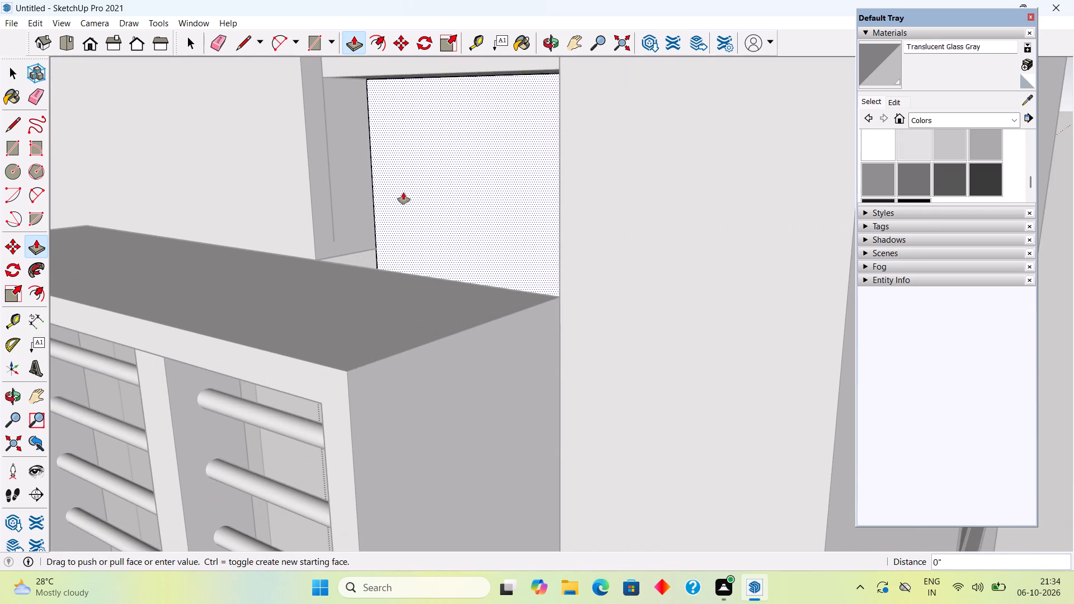
pyautogui.scroll(6, 395, 199)
pyautogui.scroll(-5, 395, 199)
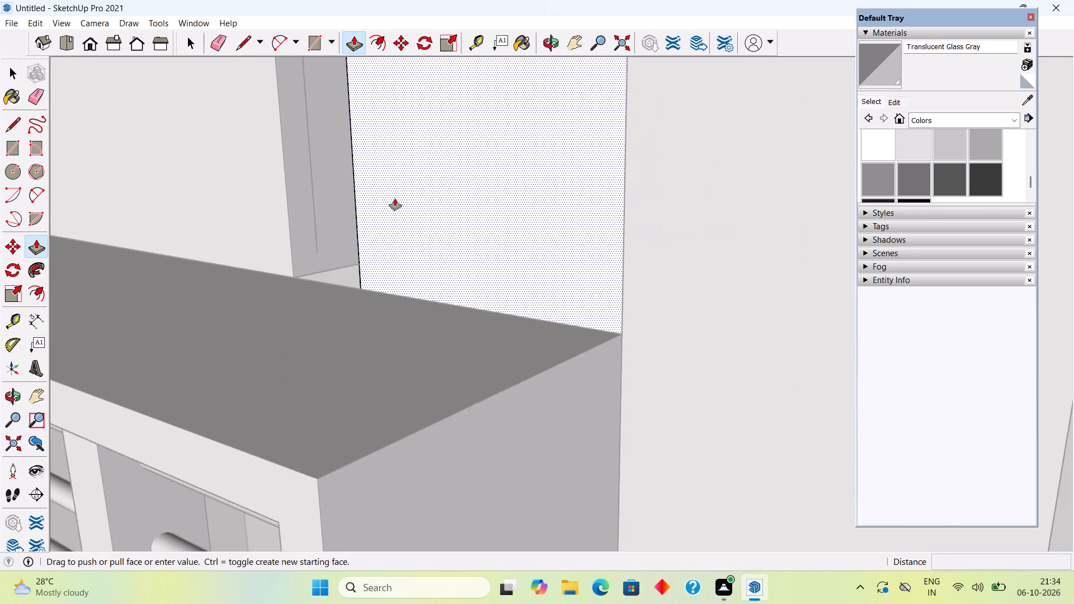
pyautogui.click(472, 202)
# Fine-adjust the cabinet's window-side face to meet the overhang's edge, finishing with an outward pull of about 5/8".
pyautogui.scroll(3, 441, 202)
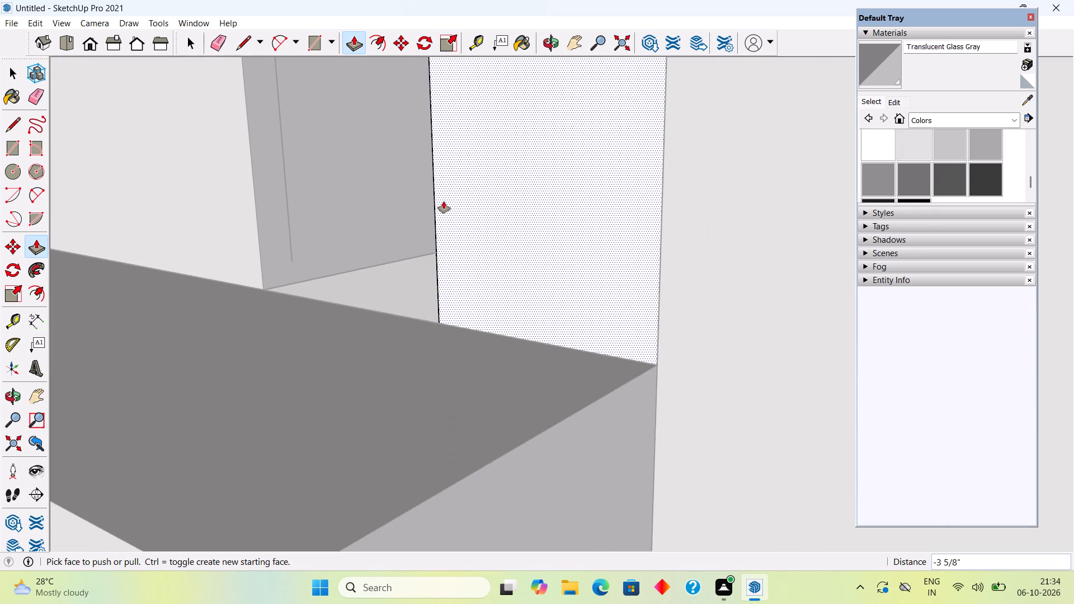
pyautogui.click(444, 201)
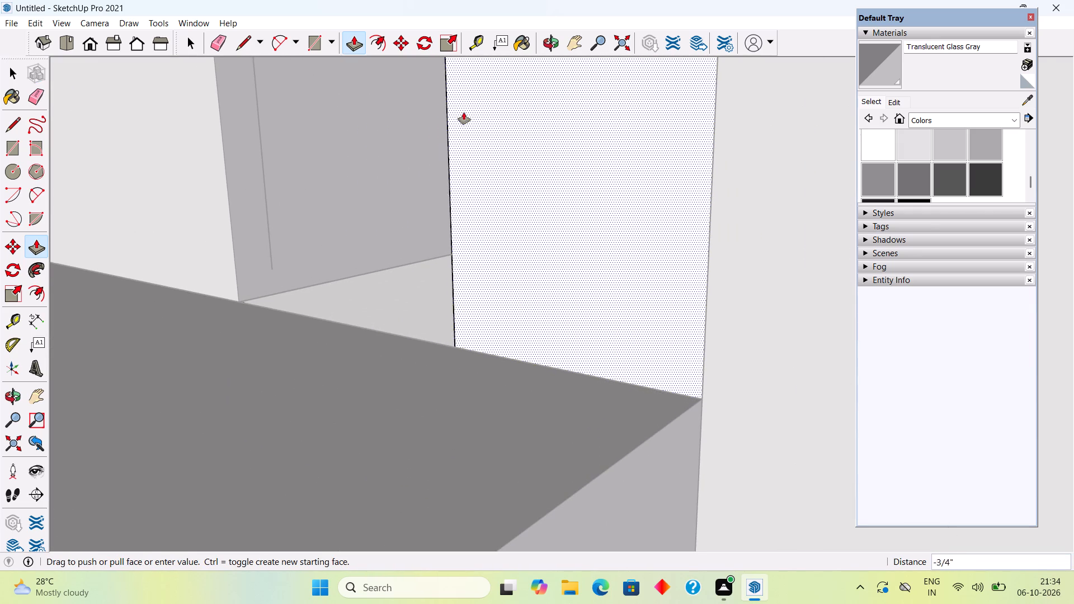
pyautogui.click(488, 114)
pyautogui.click(522, 195)
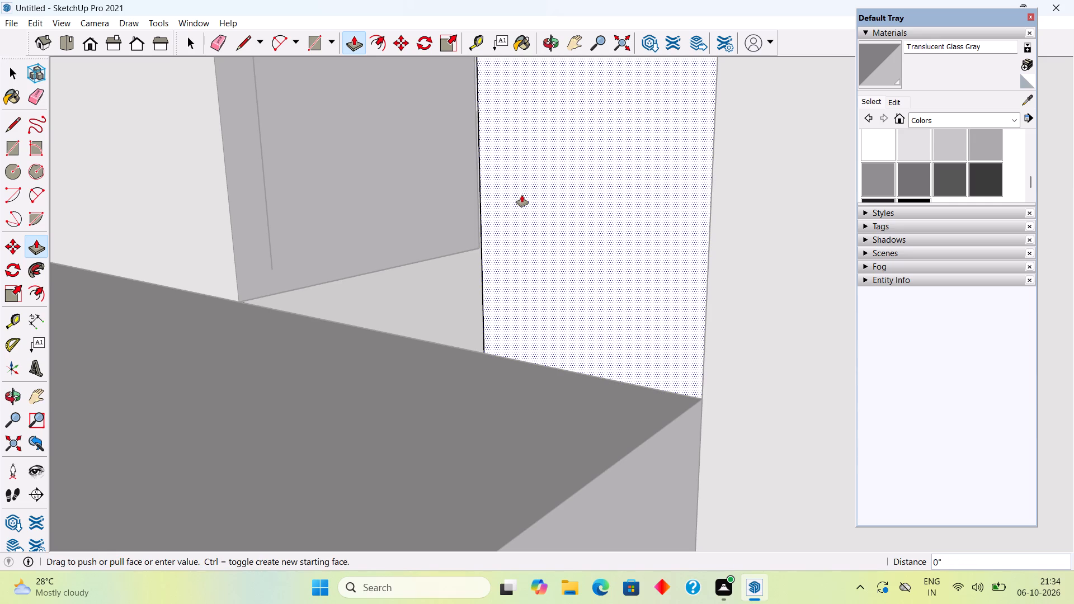
pyautogui.scroll(1, 524, 155)
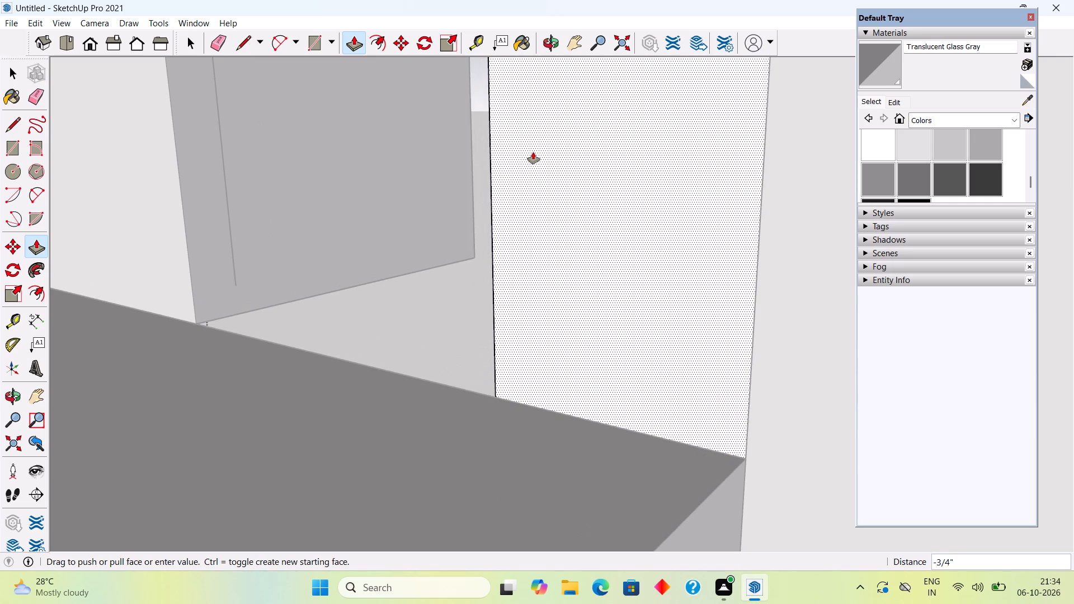
pyautogui.click(533, 152)
pyautogui.click(524, 166)
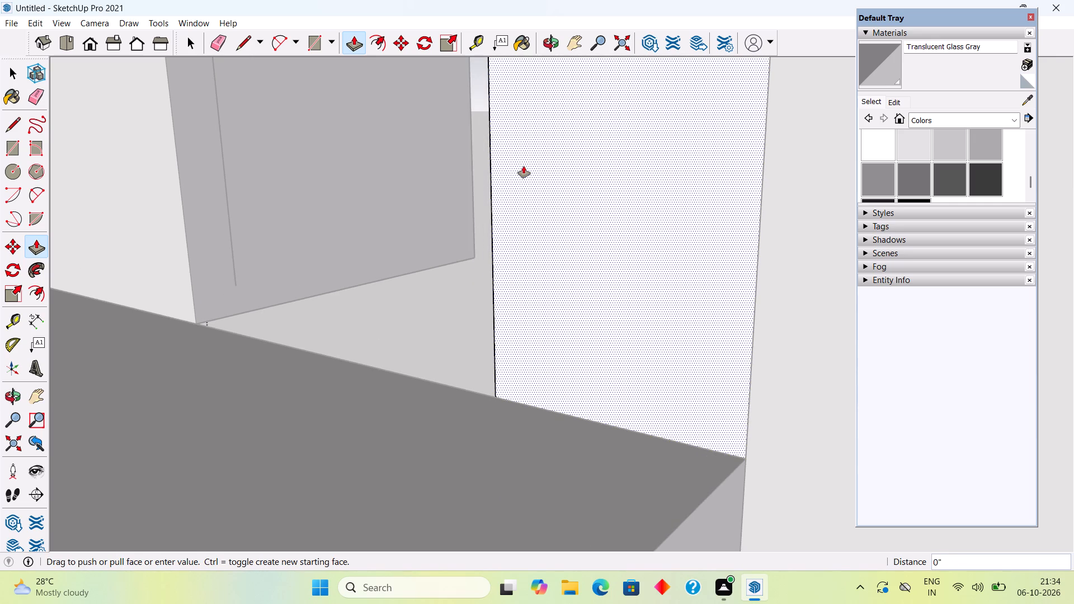
pyautogui.click(517, 135)
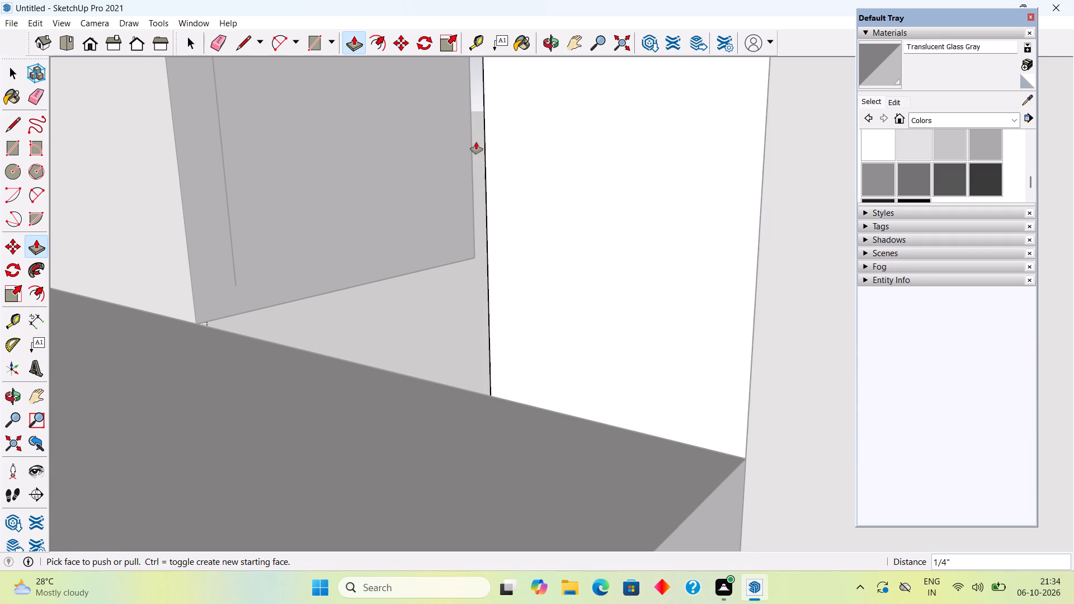
pyautogui.click(487, 140)
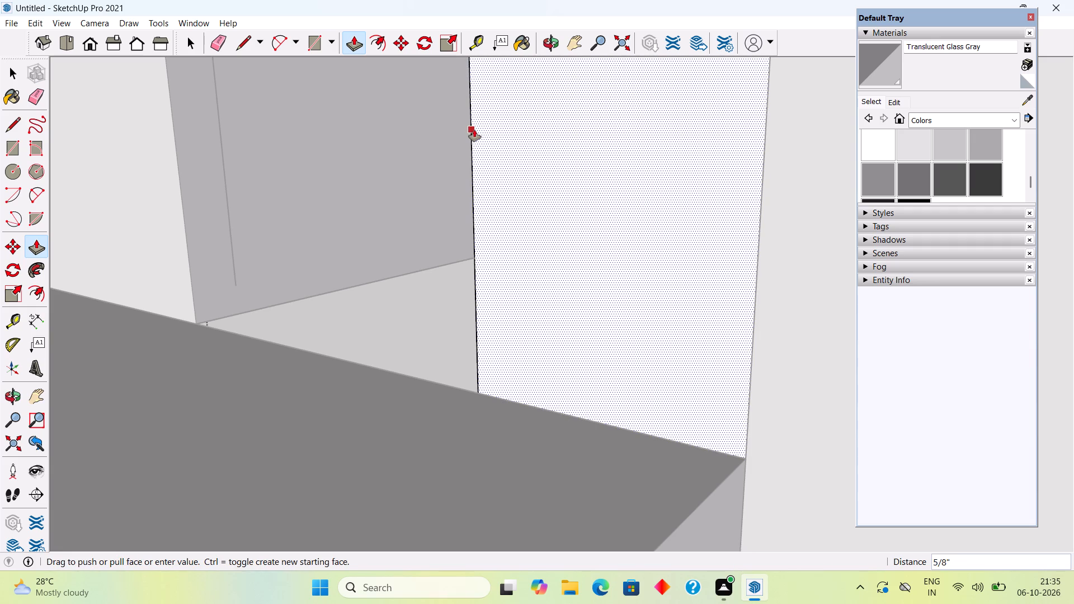
pyautogui.click(474, 130)
# Check the shortened end upper cabinet against the overhang from the kitchen side and close its group.
pyautogui.press('space')
pyautogui.scroll(-11, 474, 130)
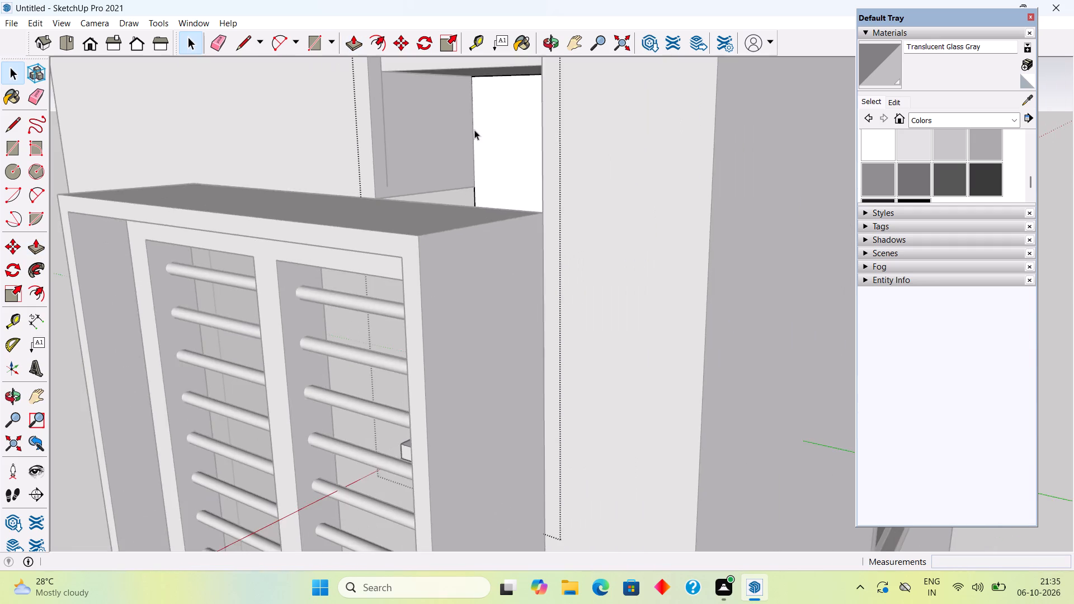
pyautogui.scroll(-4, 474, 143)
pyautogui.scroll(-4, 474, 194)
pyautogui.moveTo(498, 289); pyautogui.dragTo(1005, 285, button='middle')
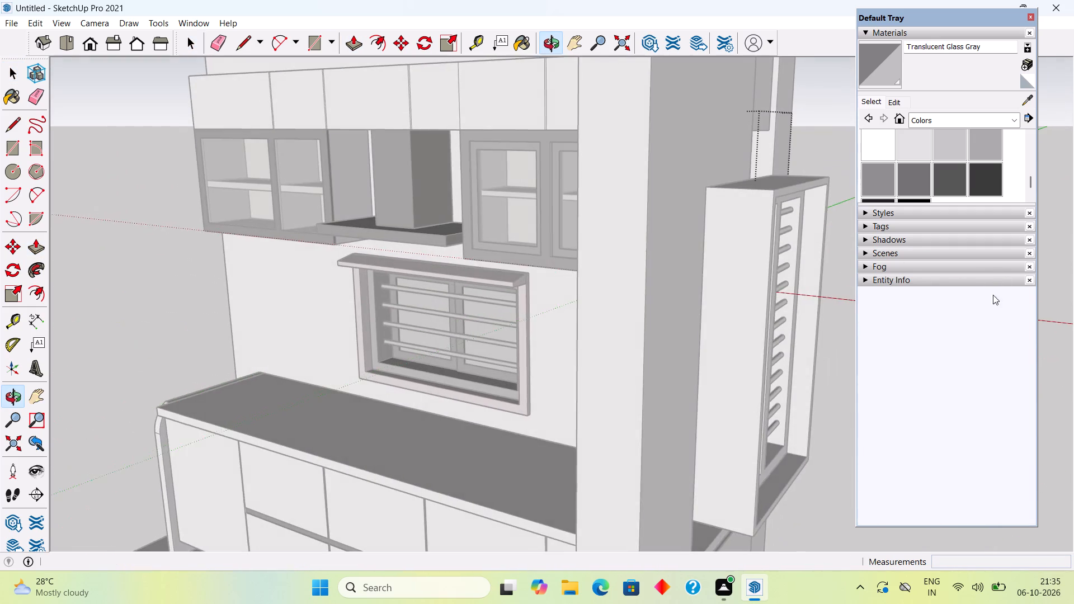
pyautogui.scroll(-1, 533, 316)
pyautogui.moveTo(539, 318); pyautogui.dragTo(844, 294, button='middle')
pyautogui.moveTo(663, 252); pyautogui.dragTo(553, 281, button='middle')
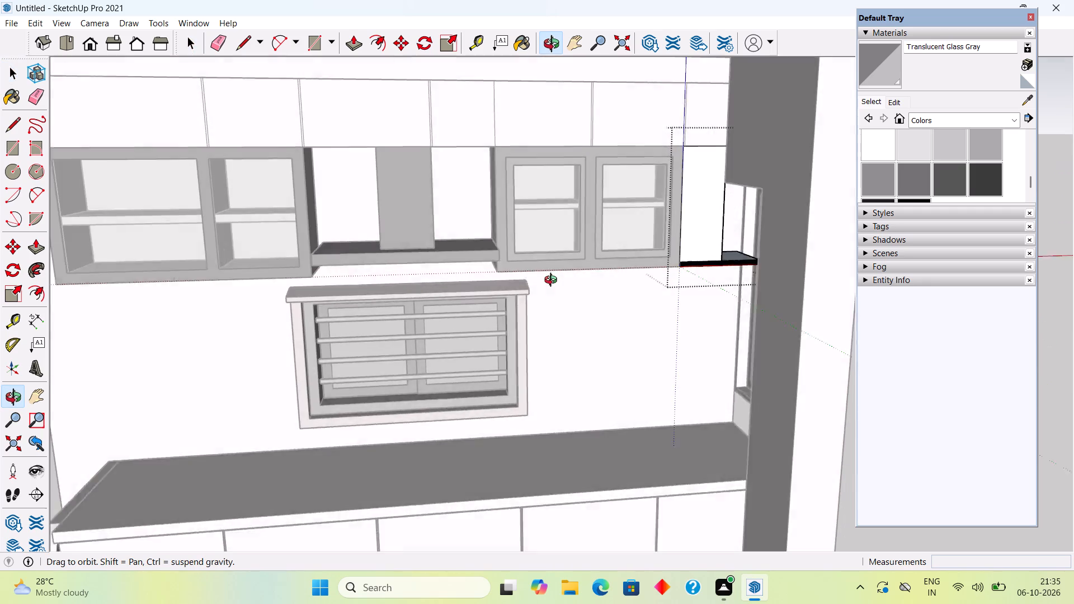
pyautogui.moveTo(553, 281); pyautogui.dragTo(549, 283, button='middle')
pyautogui.scroll(-3, 549, 283)
pyautogui.click(543, 88)
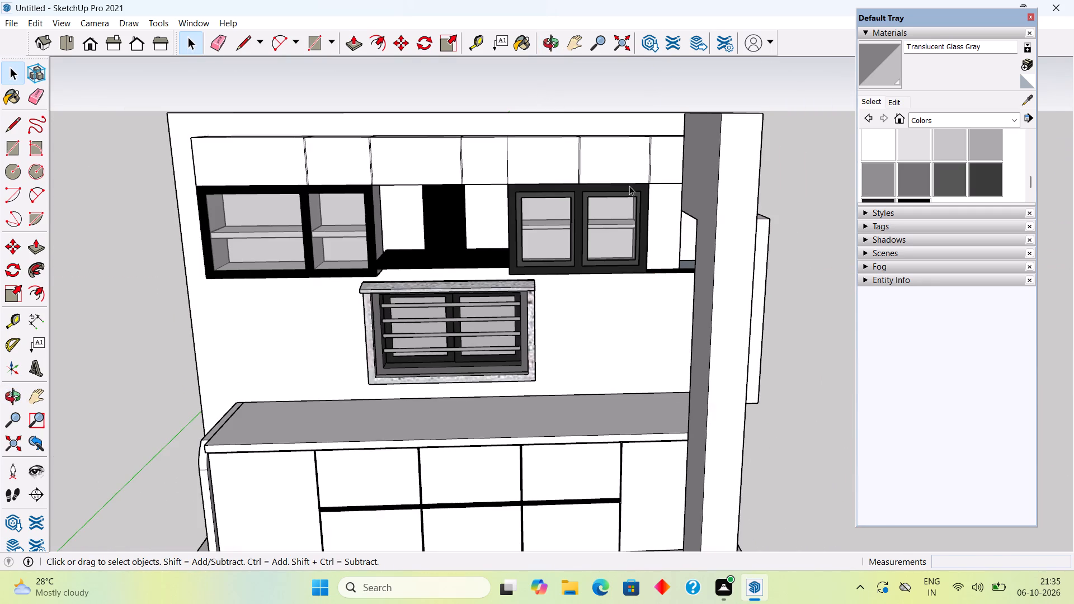
# Examine the end upper cabinet's black base strip beside the column, from the kitchen side and through the side window.
pyautogui.scroll(11, 685, 272)
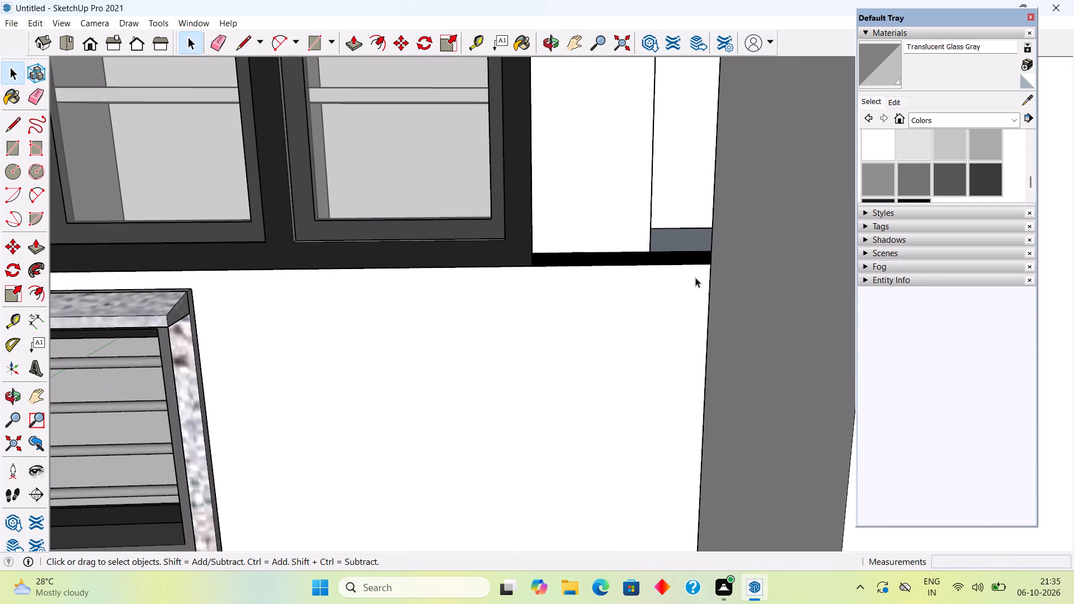
pyautogui.scroll(2, 708, 262)
pyautogui.moveTo(703, 261); pyautogui.dragTo(341, 262, button='middle')
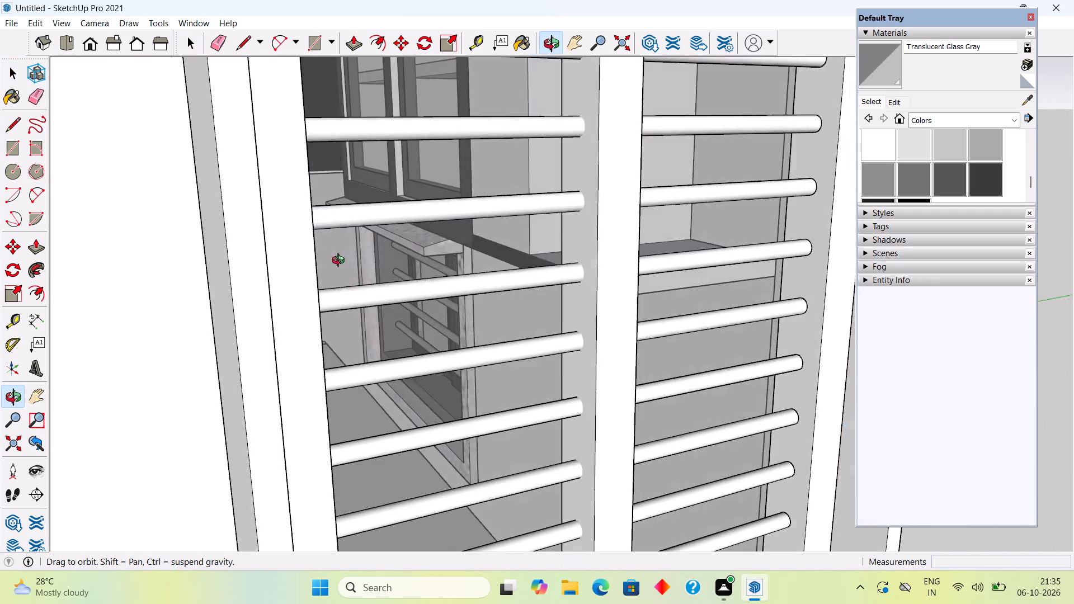
pyautogui.moveTo(341, 262); pyautogui.dragTo(246, 262, button='middle')
pyautogui.scroll(4, 536, 309)
pyautogui.tripleClick(557, 284)
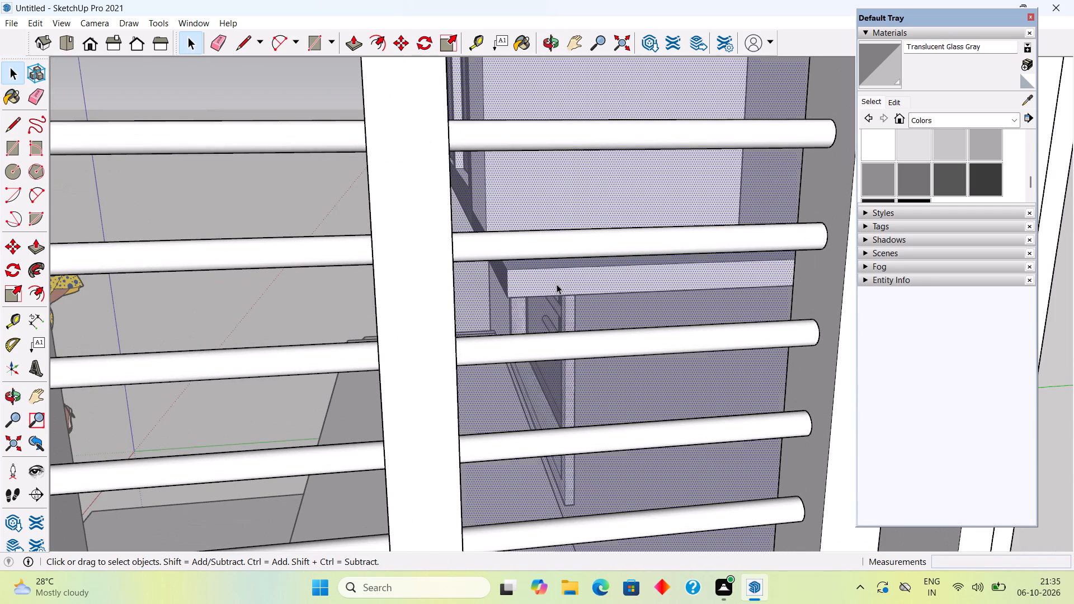
pyautogui.click(557, 284)
pyautogui.click(557, 284)
pyautogui.doubleClick(557, 284)
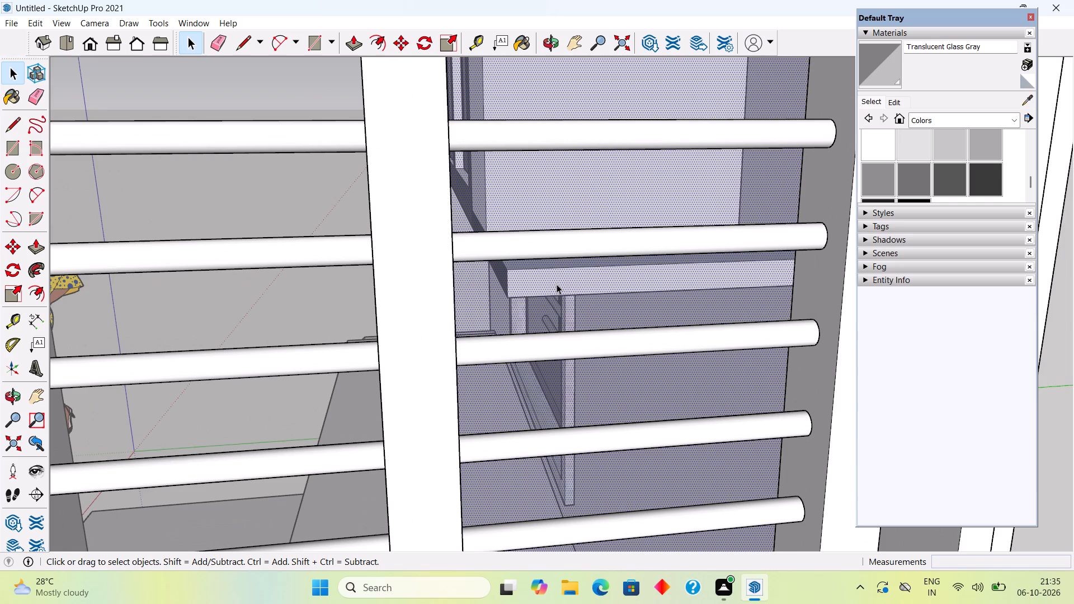
pyautogui.scroll(-10, 557, 284)
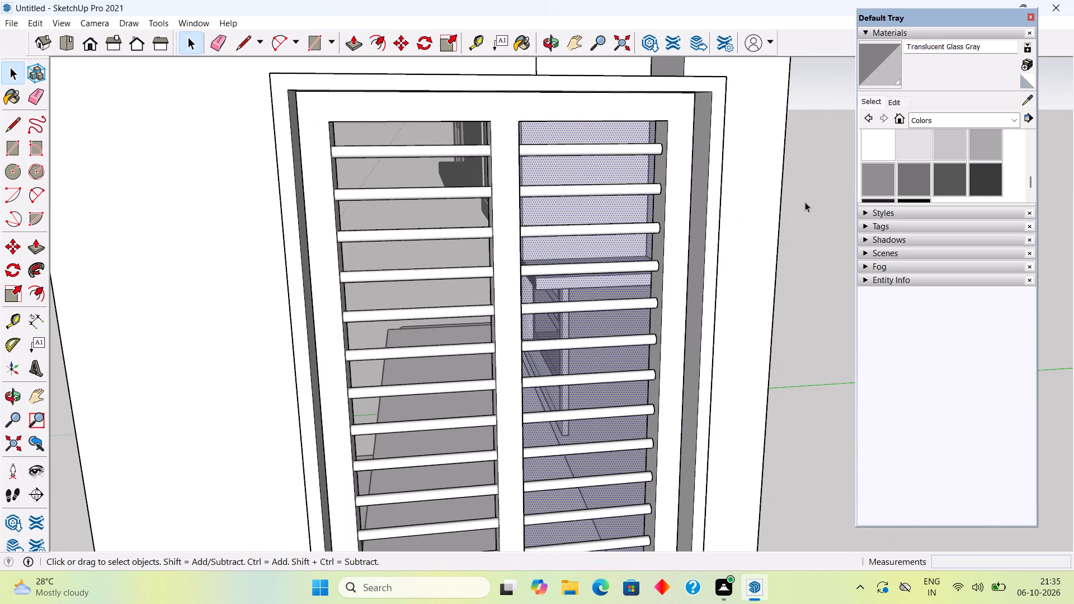
pyautogui.click(805, 202)
pyautogui.scroll(-7, 598, 258)
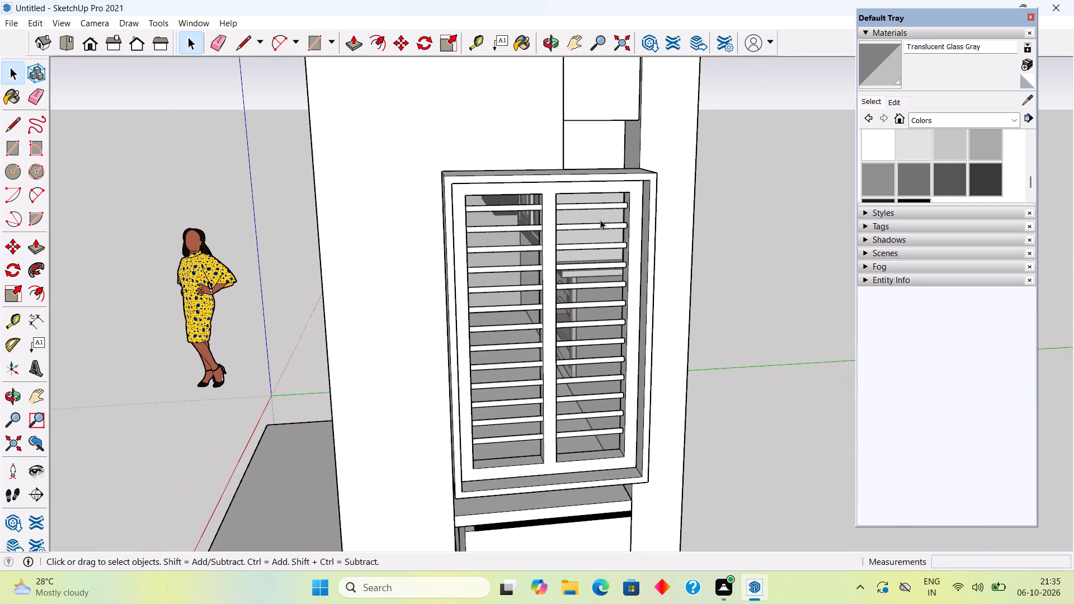
pyautogui.click(616, 213)
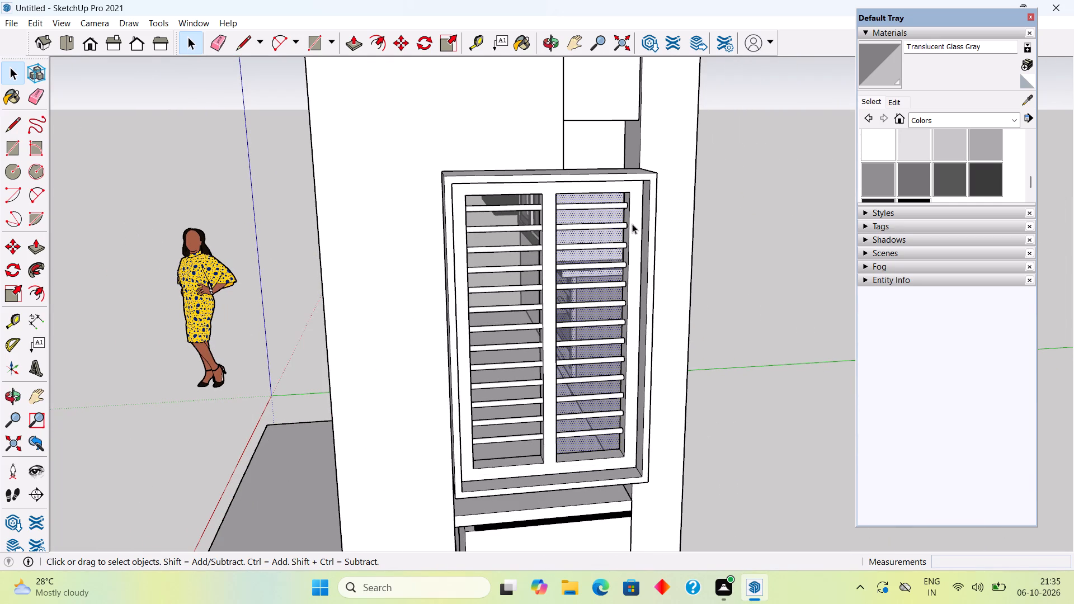
pyautogui.rightClick(717, 242)
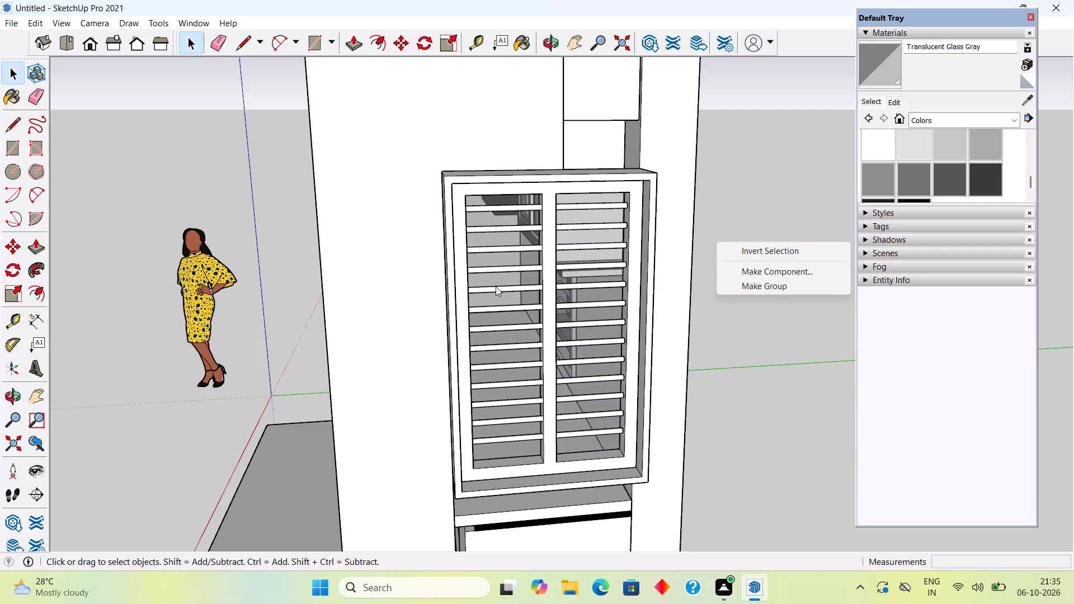
pyautogui.click(738, 356)
pyautogui.moveTo(439, 329); pyautogui.dragTo(835, 376, button='middle')
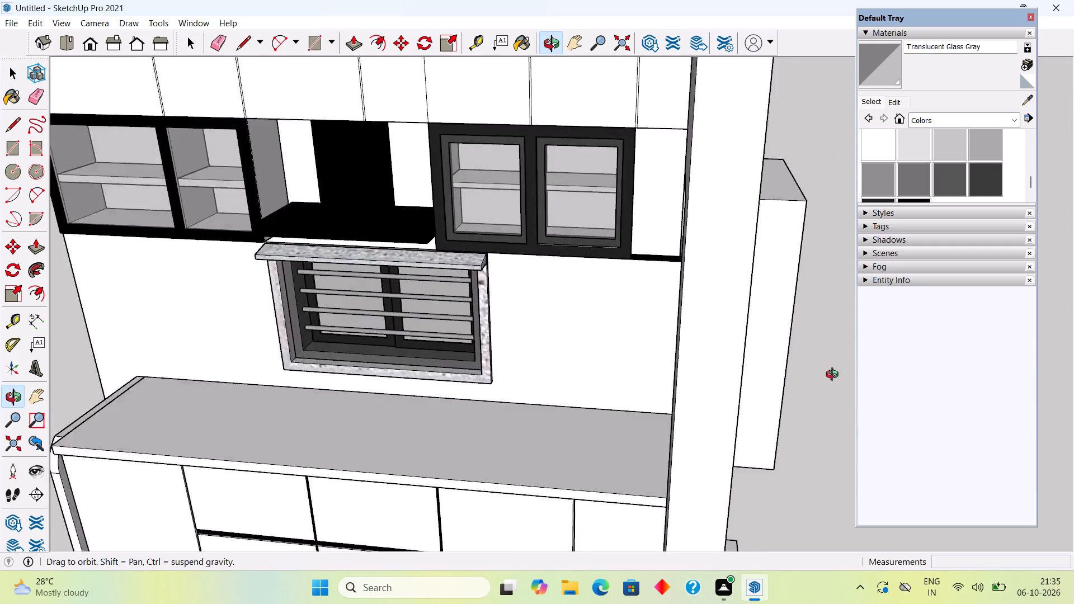
pyautogui.moveTo(835, 376); pyautogui.dragTo(855, 345, button='middle')
# Open the end upper cabinet's group for editing.
pyautogui.scroll(4, 668, 266)
pyautogui.click(680, 243)
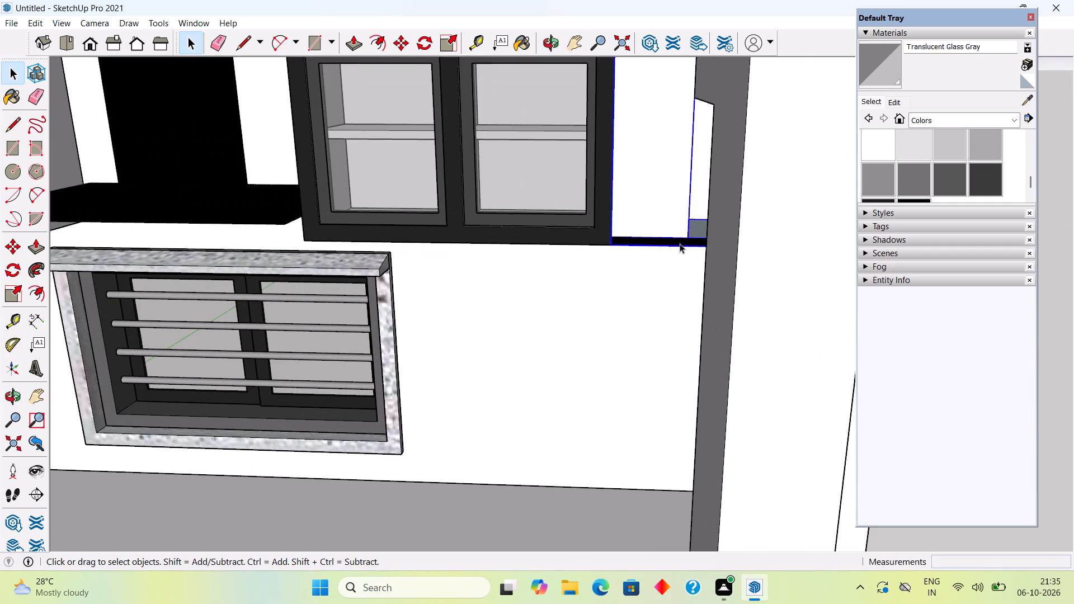
pyautogui.click(680, 243)
pyautogui.doubleClick(680, 243)
pyautogui.click(680, 243)
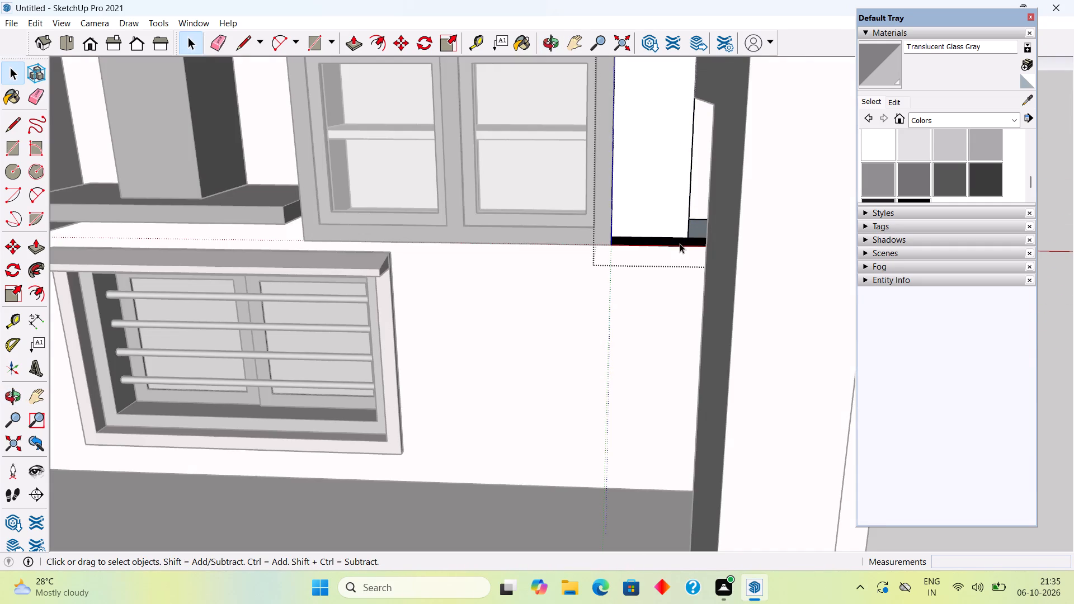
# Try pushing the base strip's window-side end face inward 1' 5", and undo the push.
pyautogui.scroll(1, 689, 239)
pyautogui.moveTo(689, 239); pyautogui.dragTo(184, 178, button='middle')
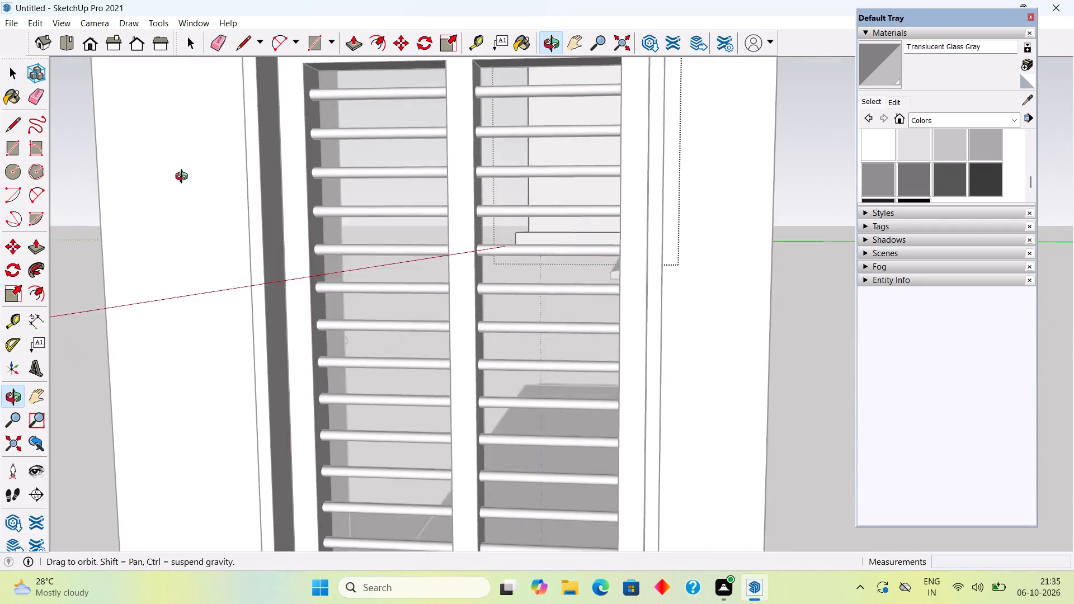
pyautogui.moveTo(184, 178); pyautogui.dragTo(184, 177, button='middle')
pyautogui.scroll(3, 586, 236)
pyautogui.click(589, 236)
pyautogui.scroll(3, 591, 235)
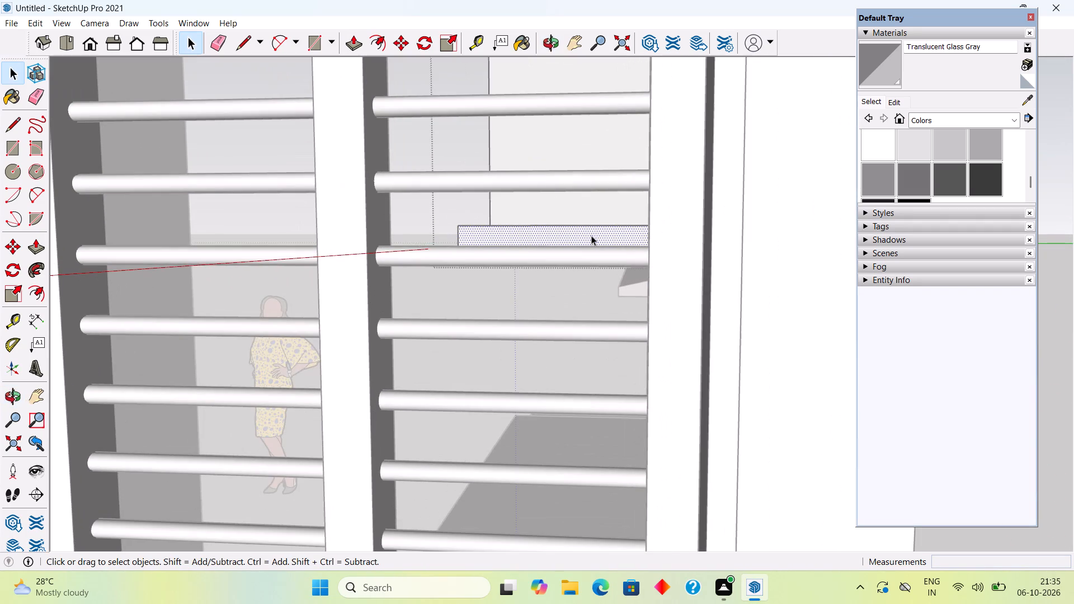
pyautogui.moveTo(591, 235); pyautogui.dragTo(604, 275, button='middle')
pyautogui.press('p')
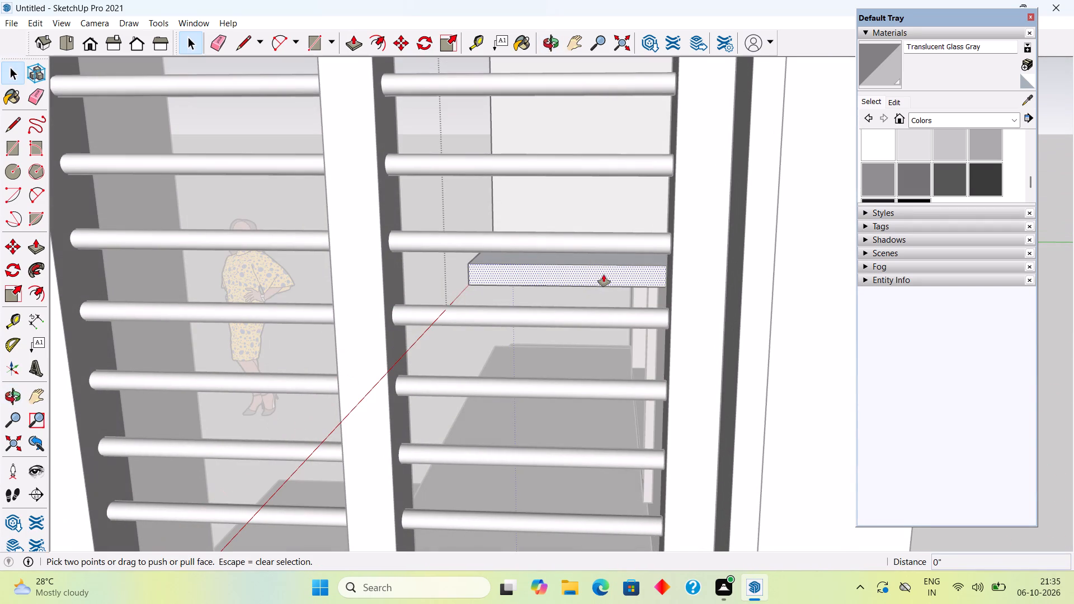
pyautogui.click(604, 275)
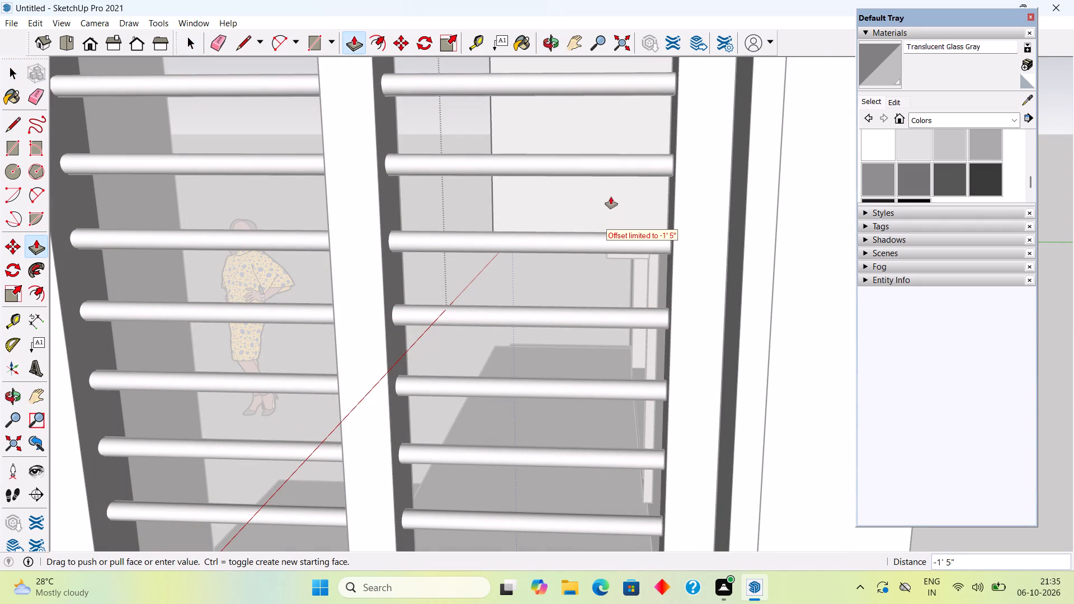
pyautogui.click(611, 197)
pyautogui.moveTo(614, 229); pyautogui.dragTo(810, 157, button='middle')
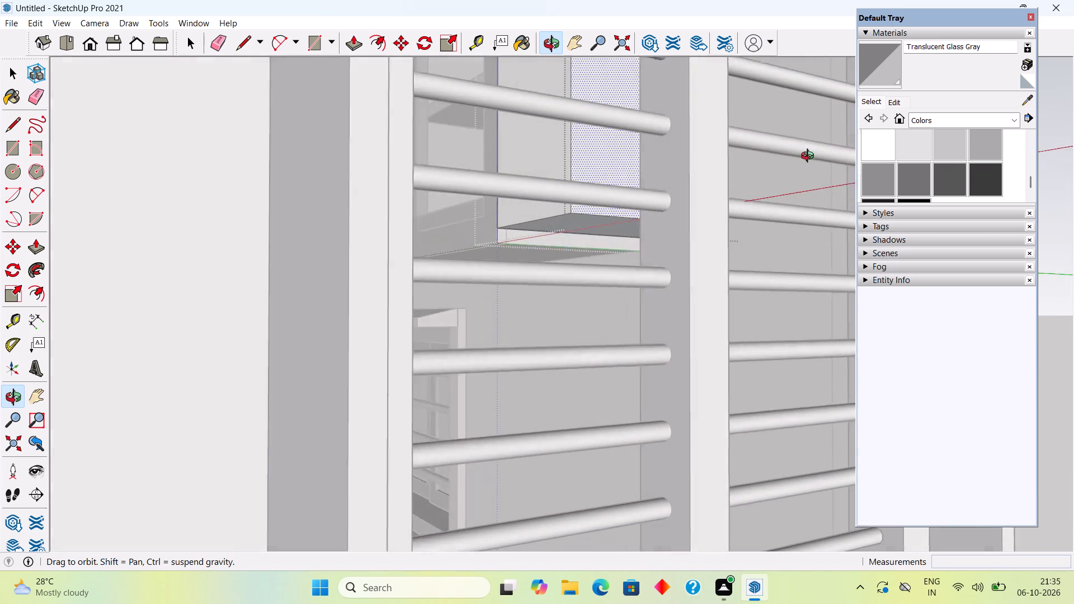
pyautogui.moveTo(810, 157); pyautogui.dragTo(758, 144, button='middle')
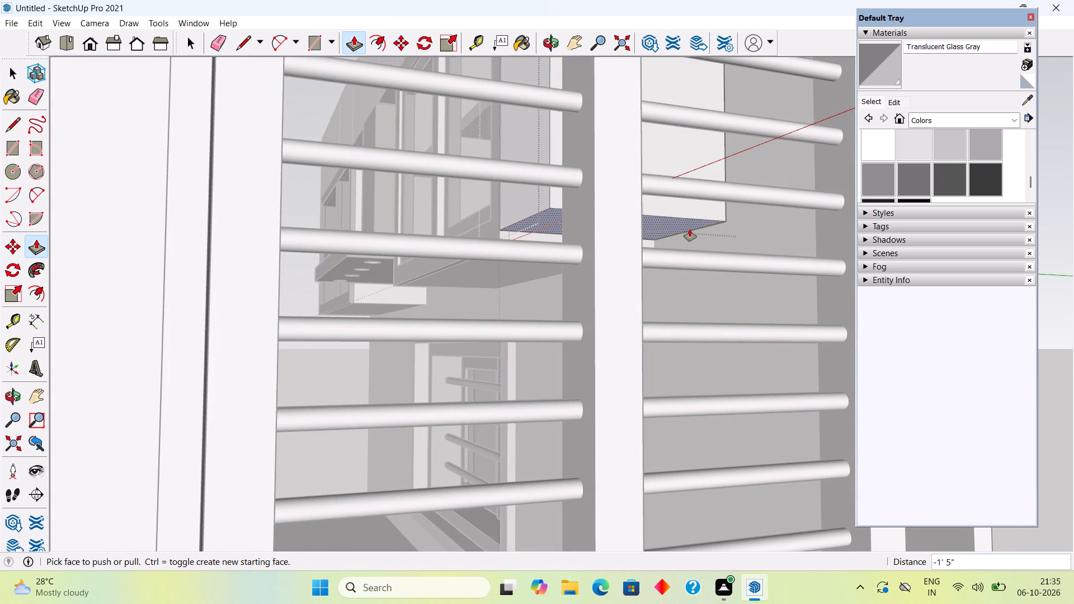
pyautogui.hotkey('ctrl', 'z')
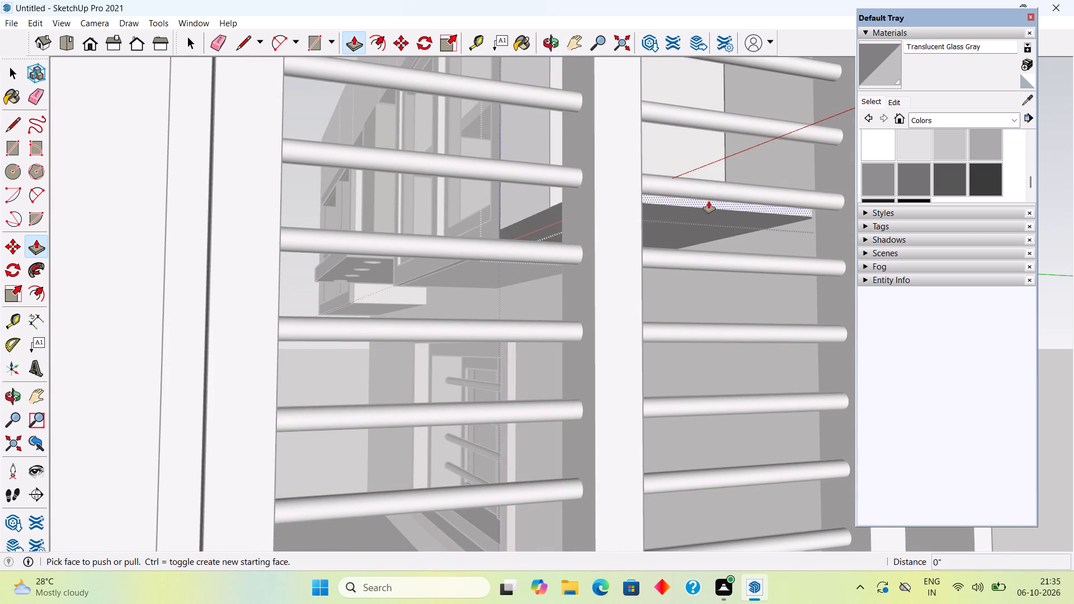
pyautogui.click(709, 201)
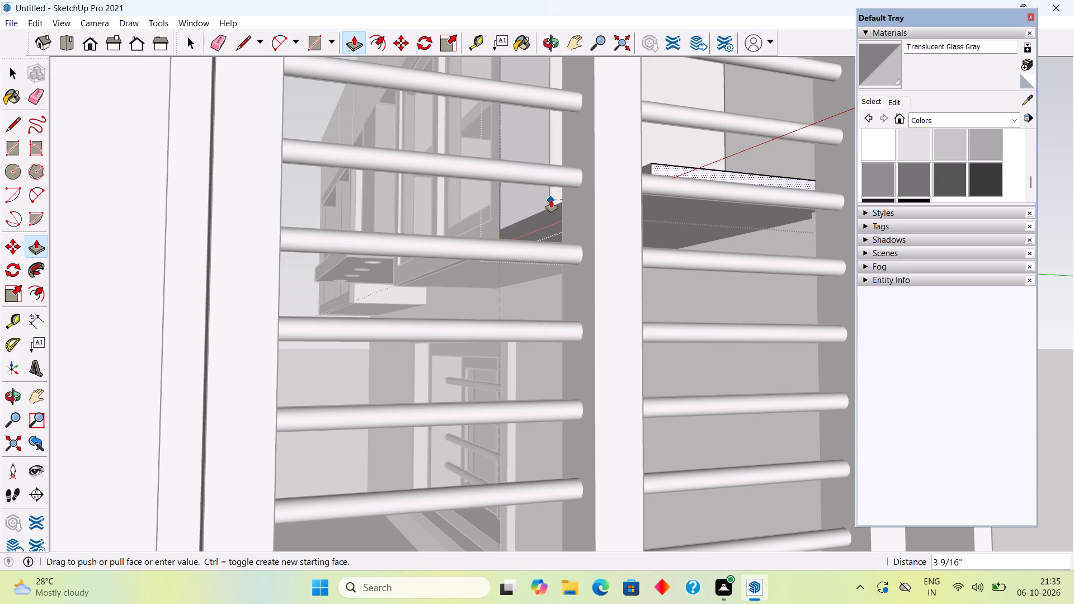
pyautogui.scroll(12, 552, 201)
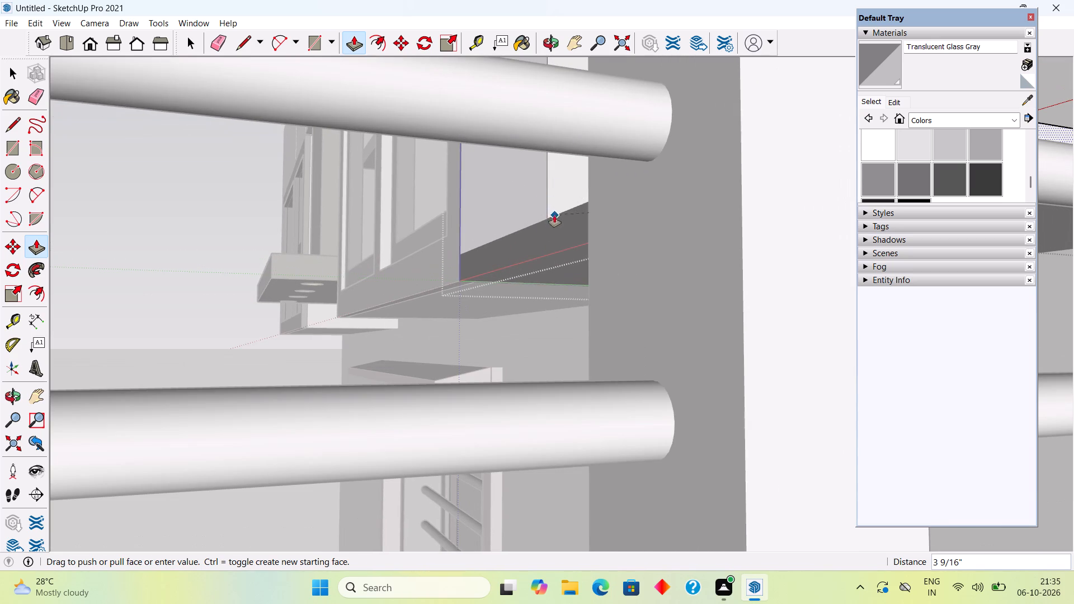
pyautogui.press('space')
# Push the base strip's window-side end face inward in stages of about 3 3/16", 7/8" and 10", toward the cabinet's side face.
pyautogui.scroll(-4, 526, 218)
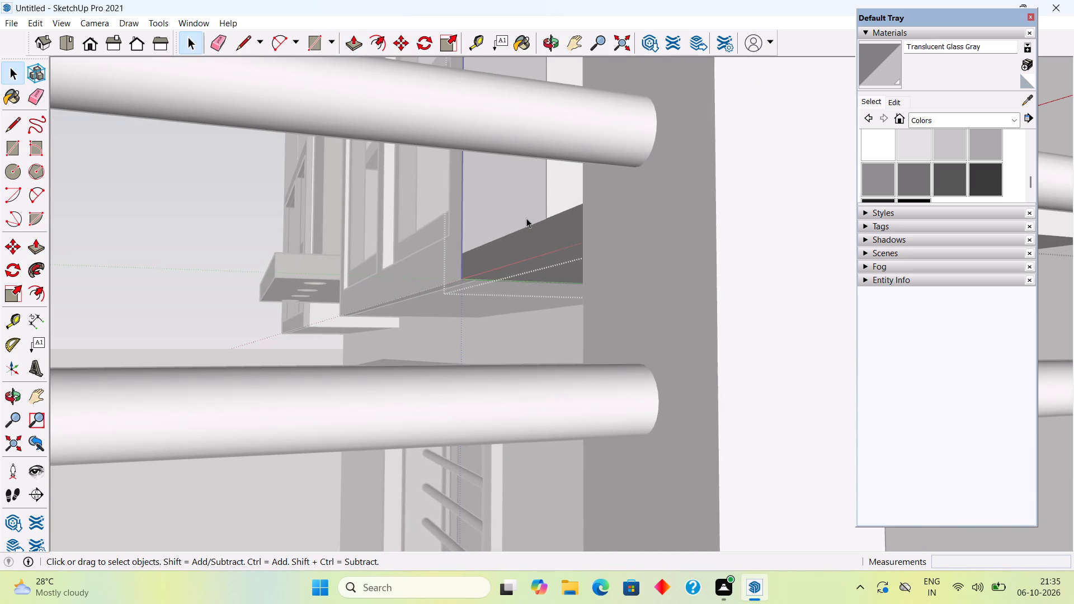
pyautogui.scroll(-9, 526, 218)
pyautogui.moveTo(647, 220); pyautogui.dragTo(642, 314, button='middle')
pyautogui.scroll(1, 643, 314)
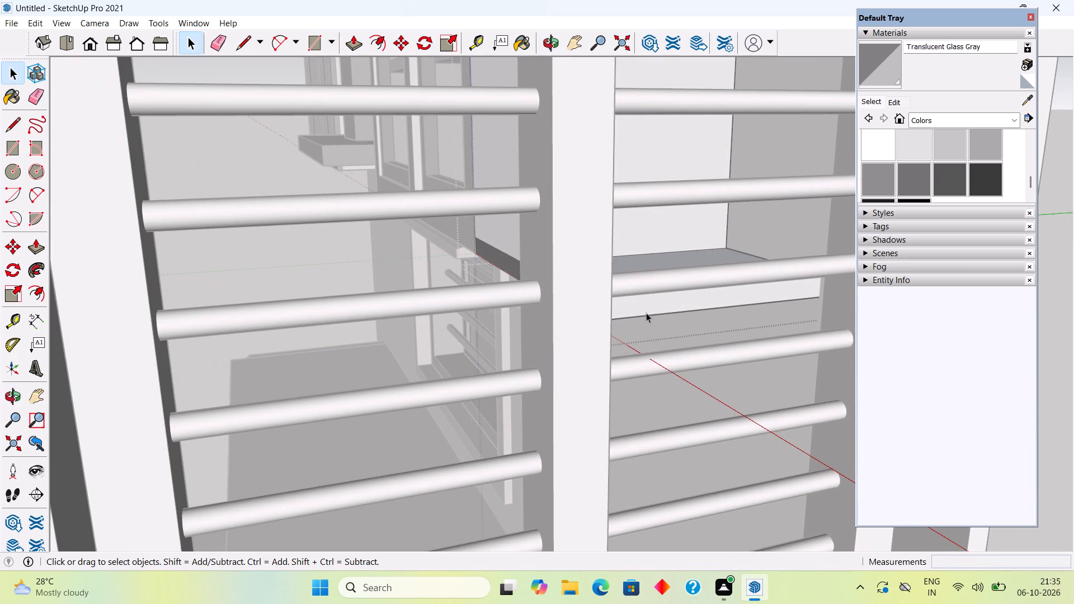
pyautogui.click(648, 306)
pyautogui.press('p')
pyautogui.moveTo(648, 306); pyautogui.dragTo(648, 300)
pyautogui.moveTo(652, 328); pyautogui.dragTo(624, 254)
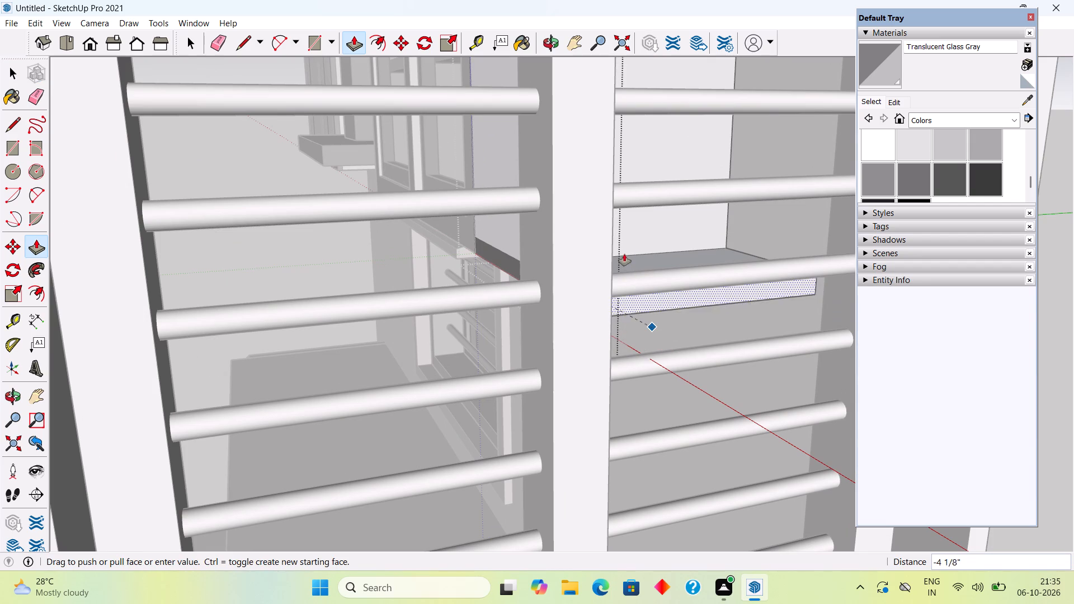
pyautogui.moveTo(624, 254); pyautogui.dragTo(639, 231)
pyautogui.scroll(14, 650, 284)
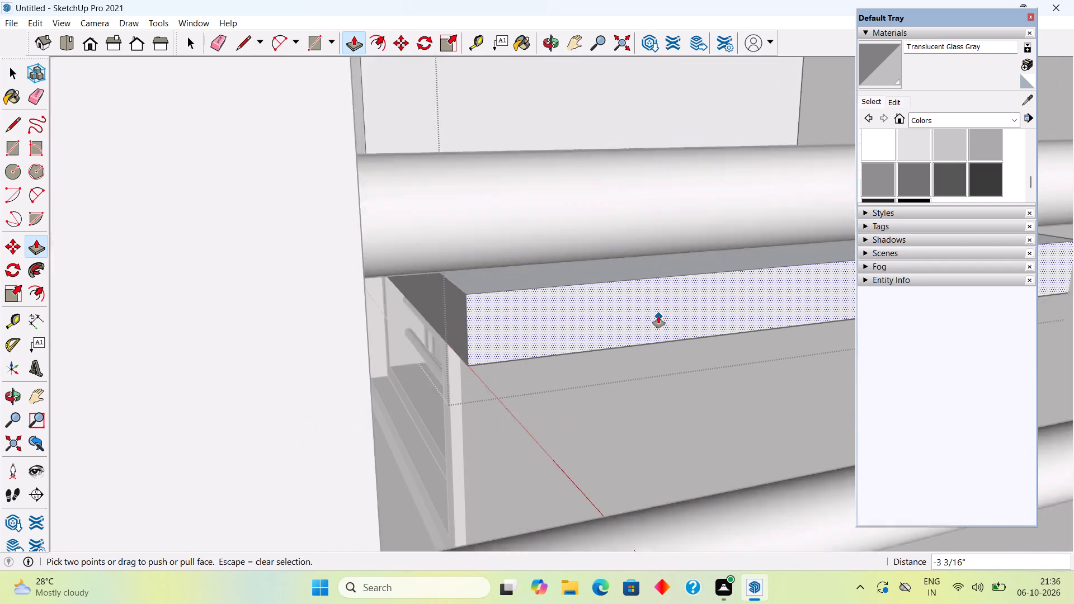
pyautogui.scroll(2, 658, 316)
pyautogui.moveTo(657, 311); pyautogui.dragTo(623, 237)
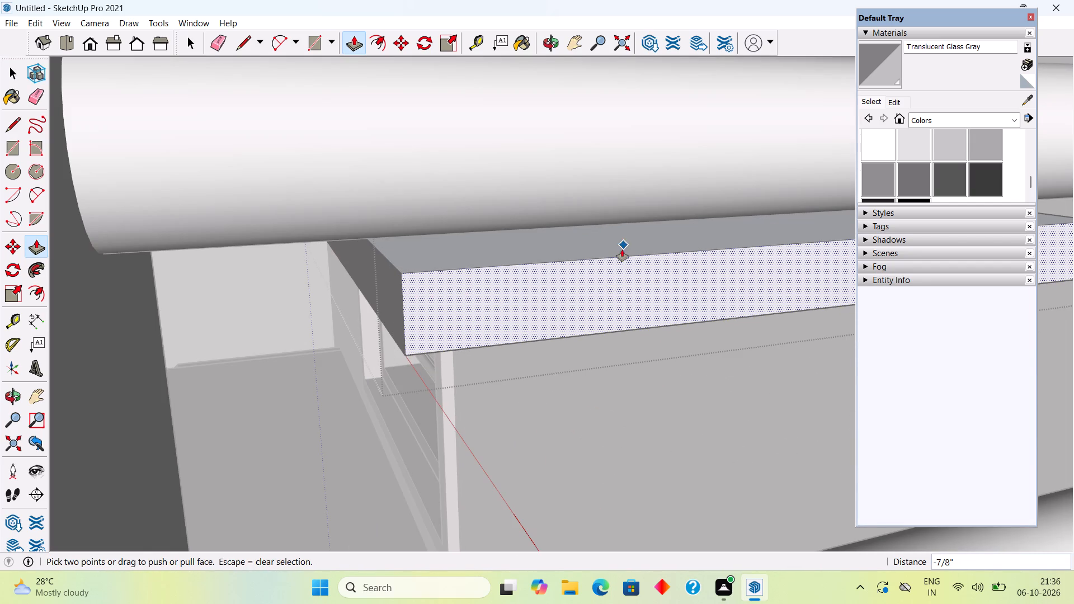
pyautogui.moveTo(582, 171); pyautogui.dragTo(563, 61, button='middle')
pyautogui.moveTo(569, 473); pyautogui.dragTo(540, 394)
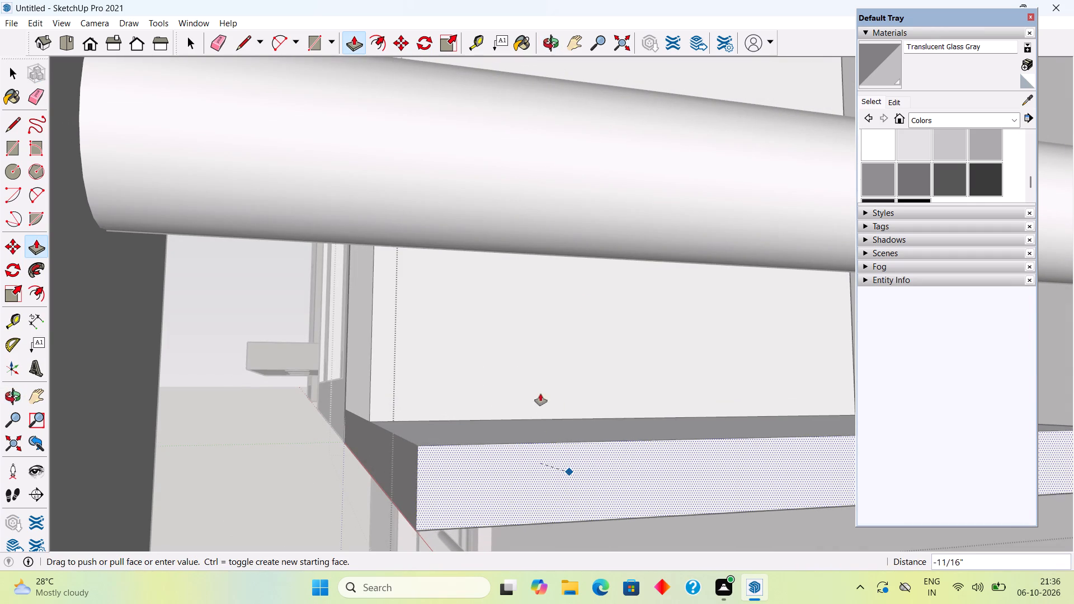
pyautogui.moveTo(540, 394); pyautogui.dragTo(388, 381)
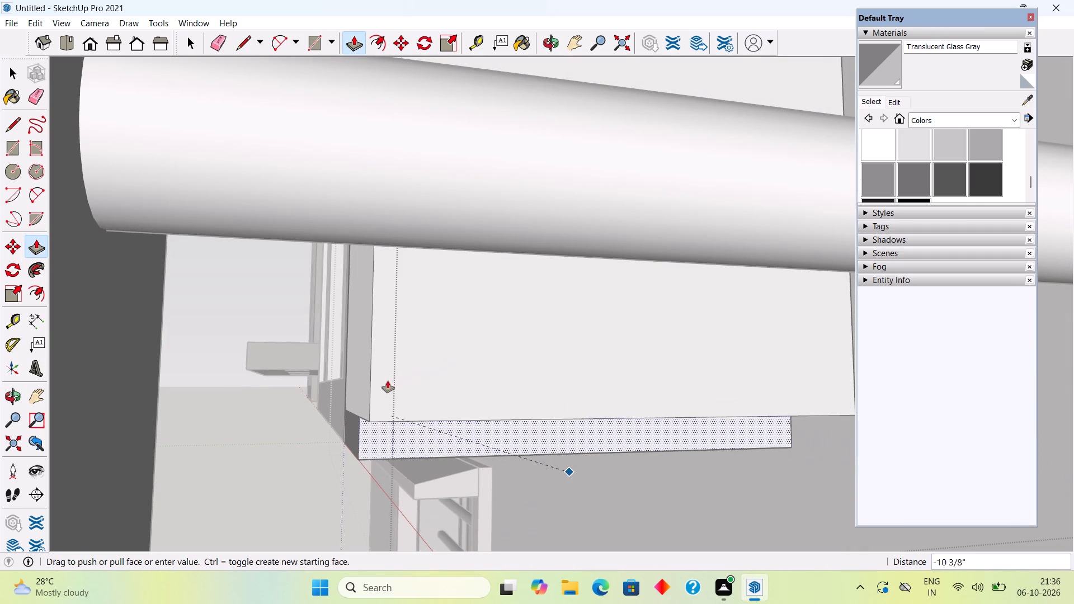
pyautogui.moveTo(388, 381); pyautogui.dragTo(406, 403)
pyautogui.scroll(-6, 406, 403)
pyautogui.press('space')
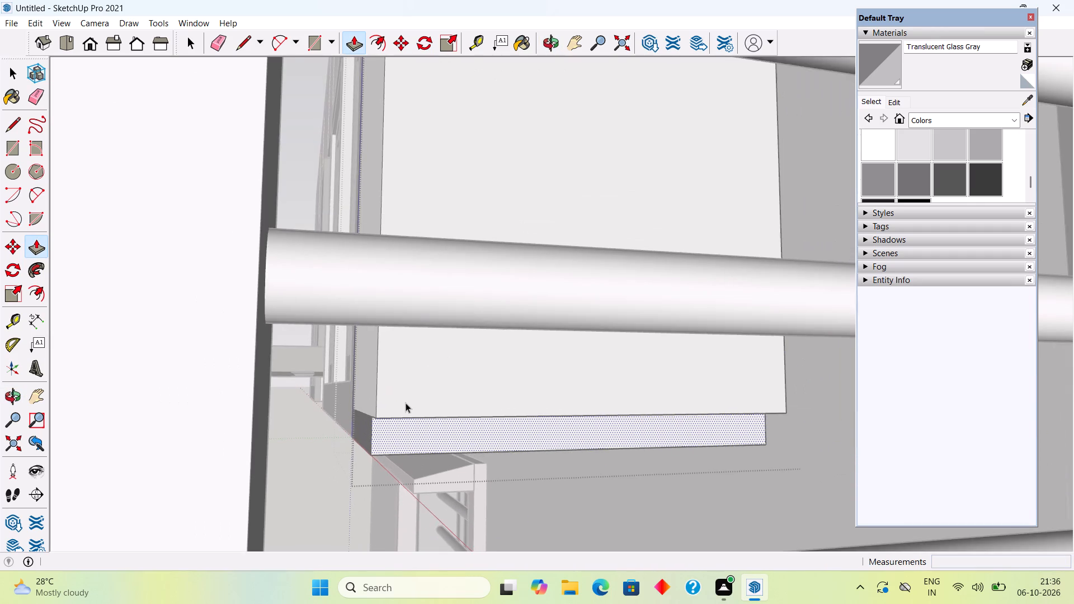
pyautogui.scroll(-20, 406, 403)
pyautogui.scroll(-12, 406, 403)
# Pull the base strip's end face back outward about 1 1/8" to the corner of the cabinet's window-side face.
pyautogui.moveTo(403, 423); pyautogui.dragTo(525, 388, button='middle')
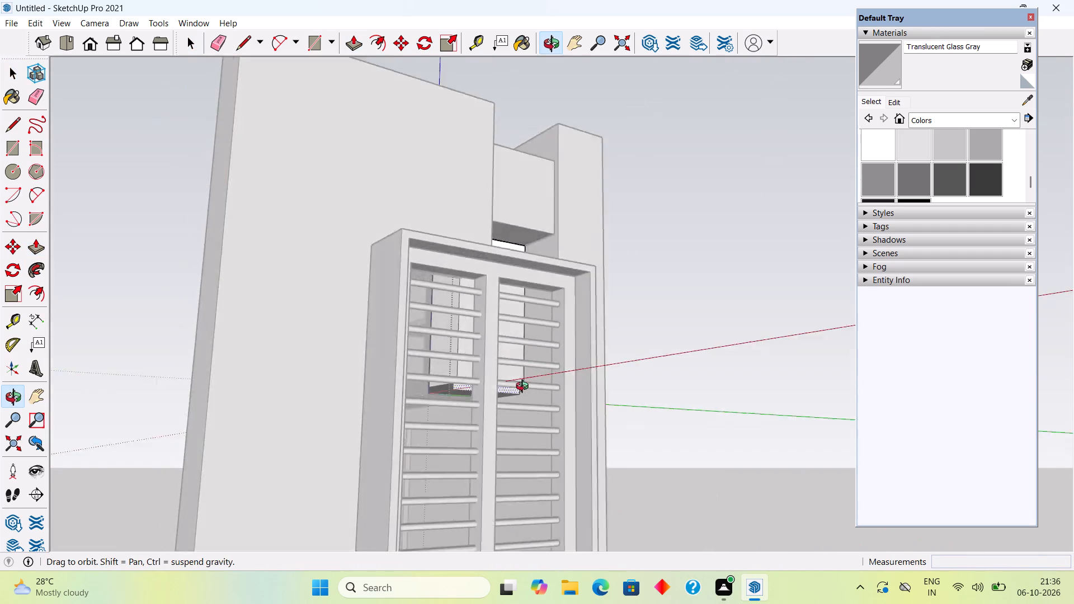
pyautogui.moveTo(525, 388); pyautogui.dragTo(727, 400, button='middle')
pyautogui.scroll(11, 573, 408)
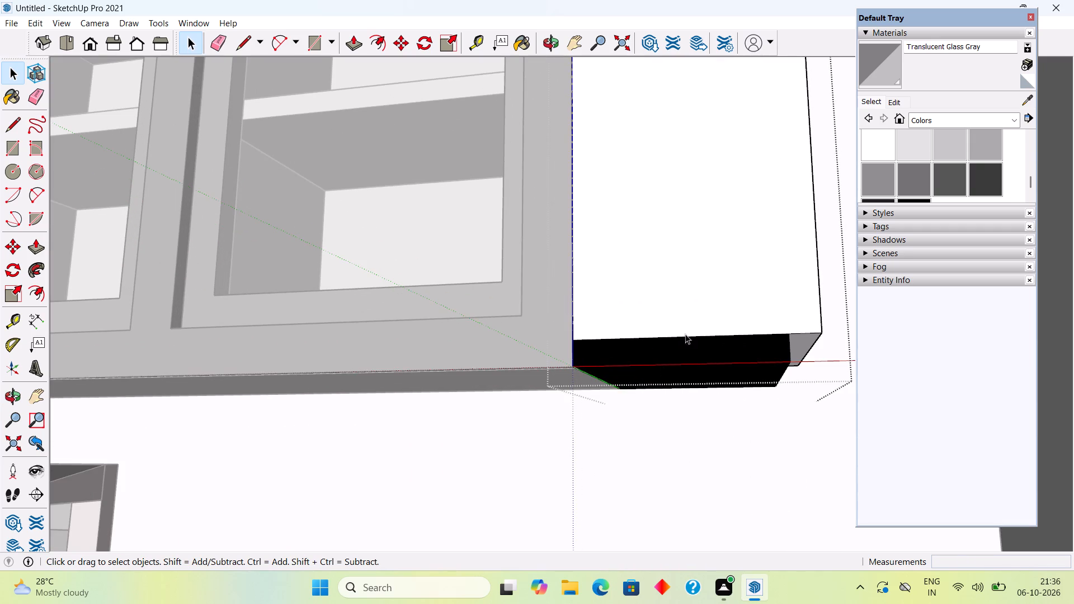
pyautogui.moveTo(684, 312); pyautogui.dragTo(675, 271, button='middle')
pyautogui.scroll(5, 728, 313)
pyautogui.moveTo(778, 322); pyautogui.dragTo(762, 329, button='middle')
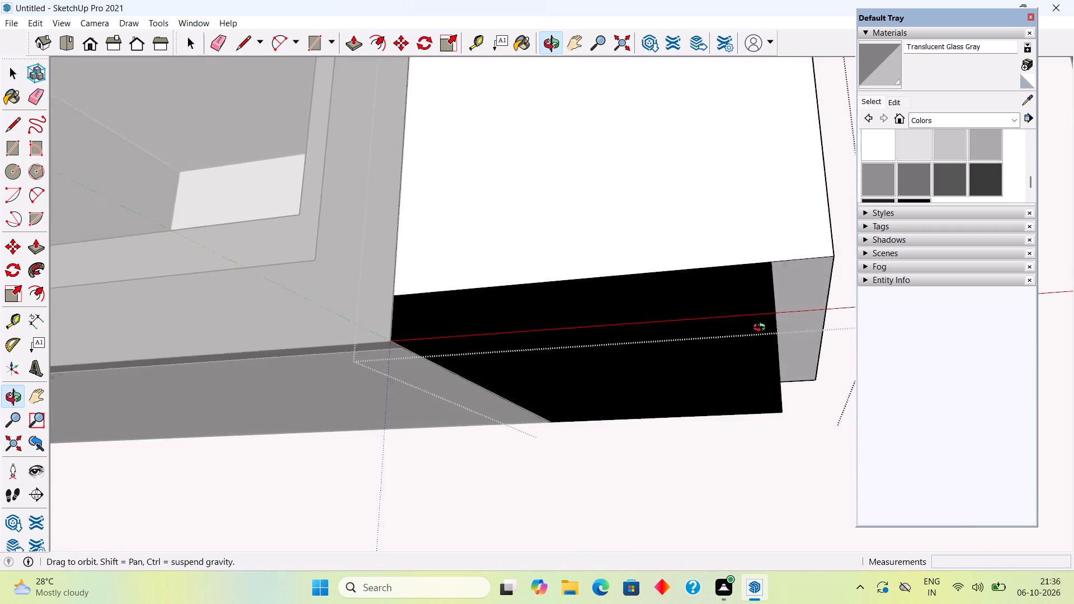
pyautogui.moveTo(762, 329); pyautogui.dragTo(746, 336, button='middle')
pyautogui.press('p')
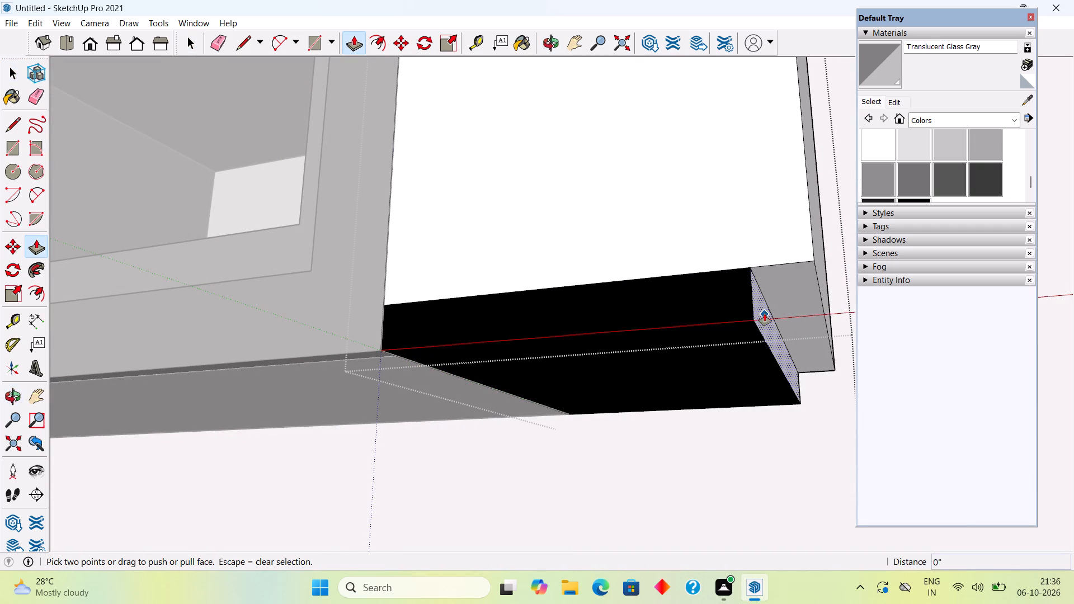
pyautogui.click(764, 305)
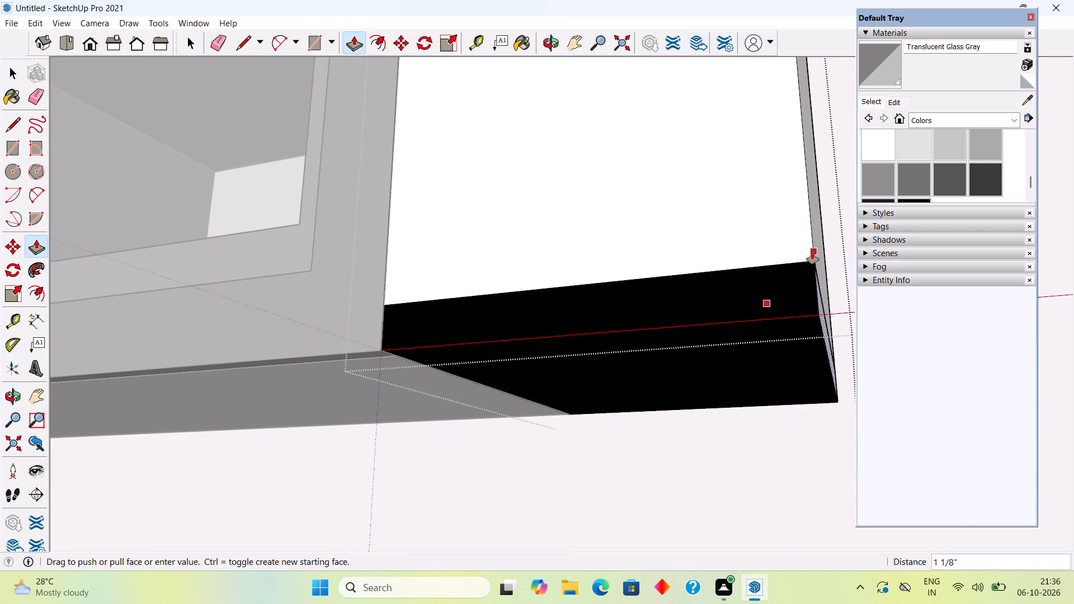
pyautogui.click(813, 252)
pyautogui.press('space')
pyautogui.scroll(-9, 804, 256)
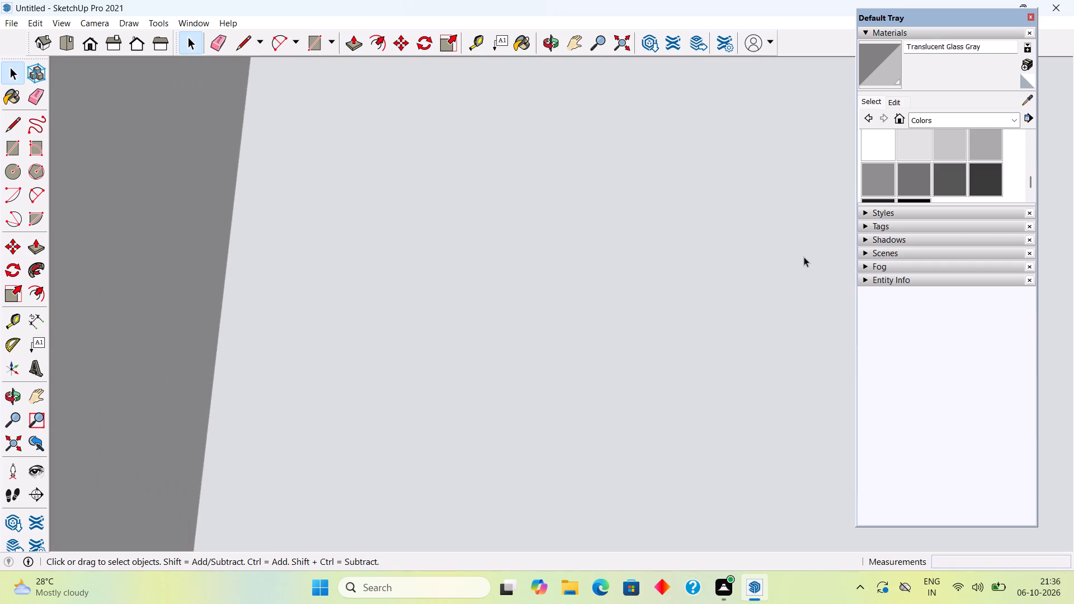
pyautogui.scroll(-1, 804, 257)
pyautogui.click(12, 445)
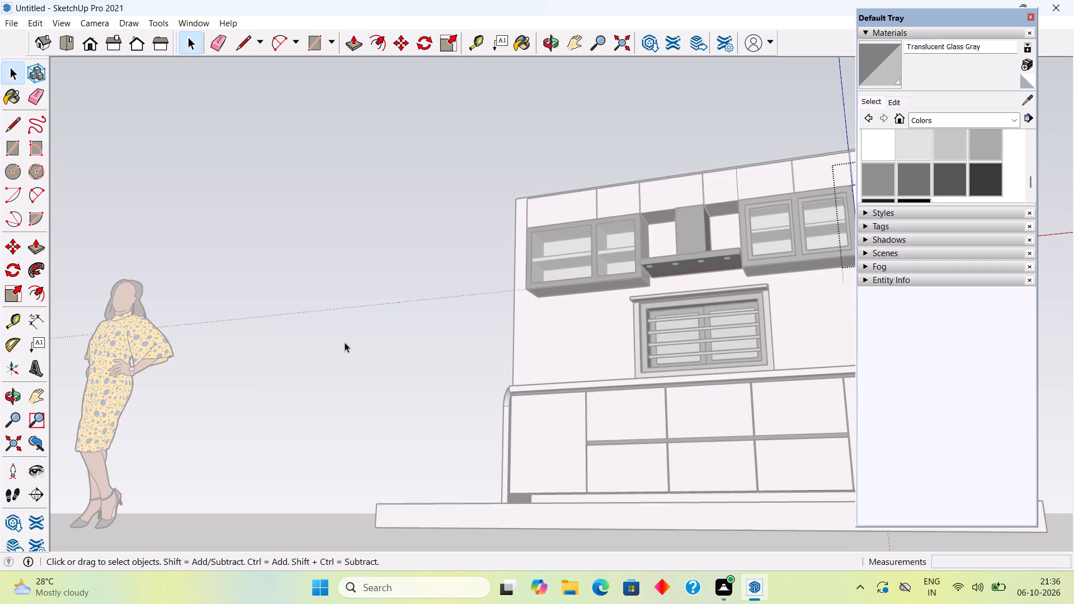
# Close the upper cabinet's group and examine the upper cabinets and side-wall window area from inside and outside.
pyautogui.scroll(-2, 346, 341)
pyautogui.click(337, 311)
pyautogui.moveTo(384, 332); pyautogui.dragTo(557, 464, button='middle')
pyautogui.scroll(5, 677, 319)
pyautogui.scroll(-7, 695, 296)
pyautogui.scroll(1, 794, 230)
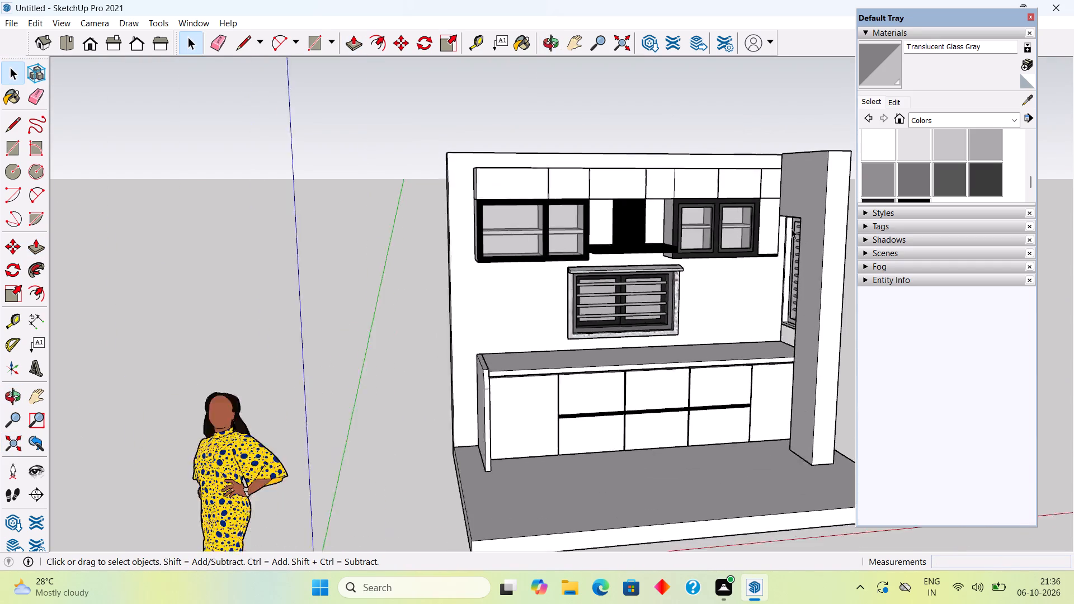
pyautogui.scroll(6, 792, 229)
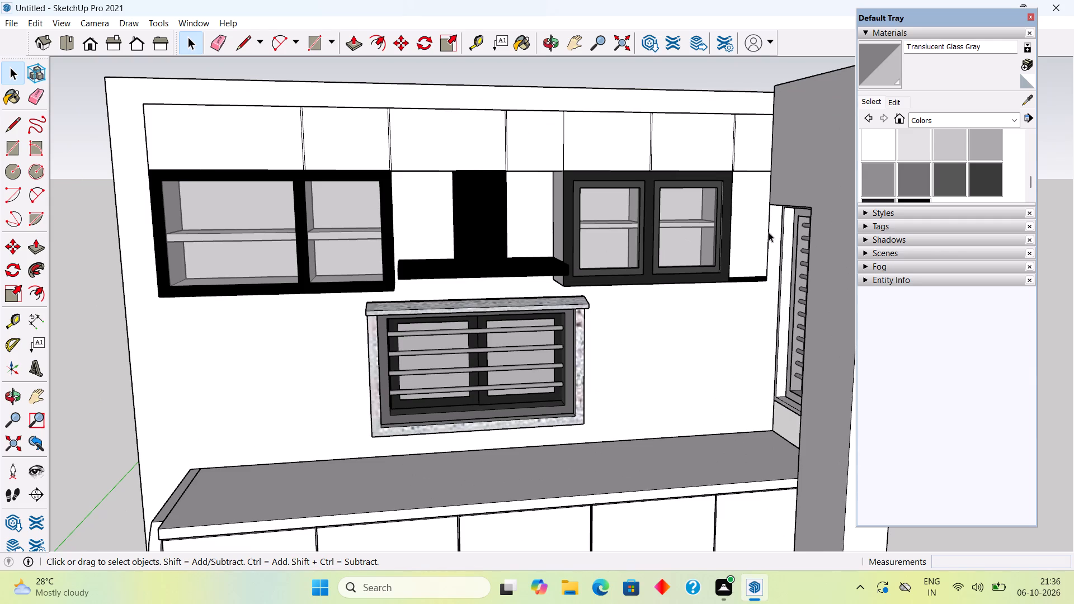
pyautogui.moveTo(766, 228); pyautogui.dragTo(874, 164, button='middle')
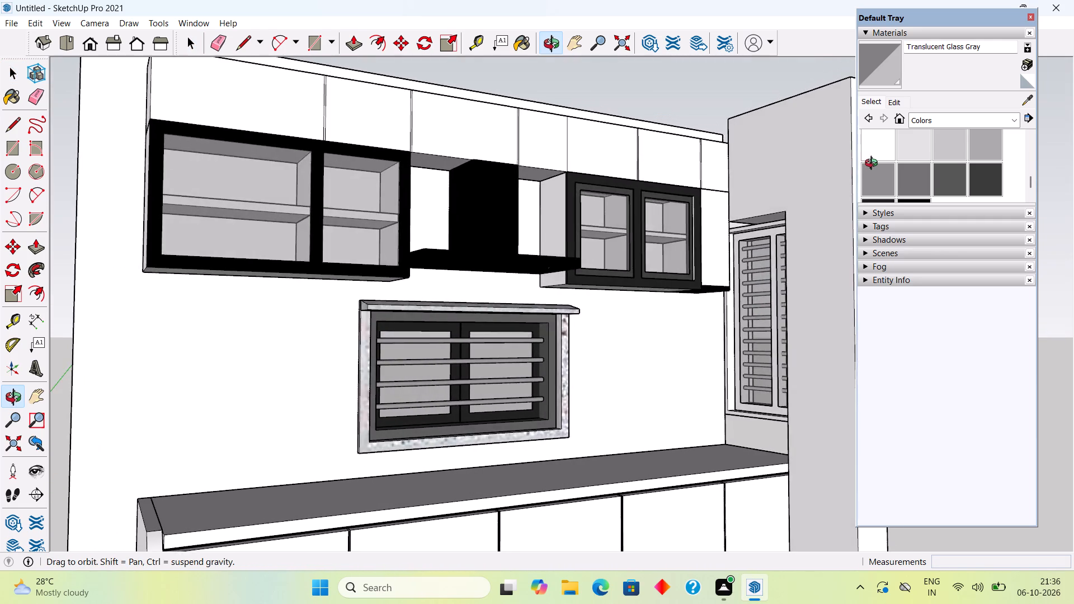
pyautogui.moveTo(874, 164); pyautogui.dragTo(120, 286, button='middle')
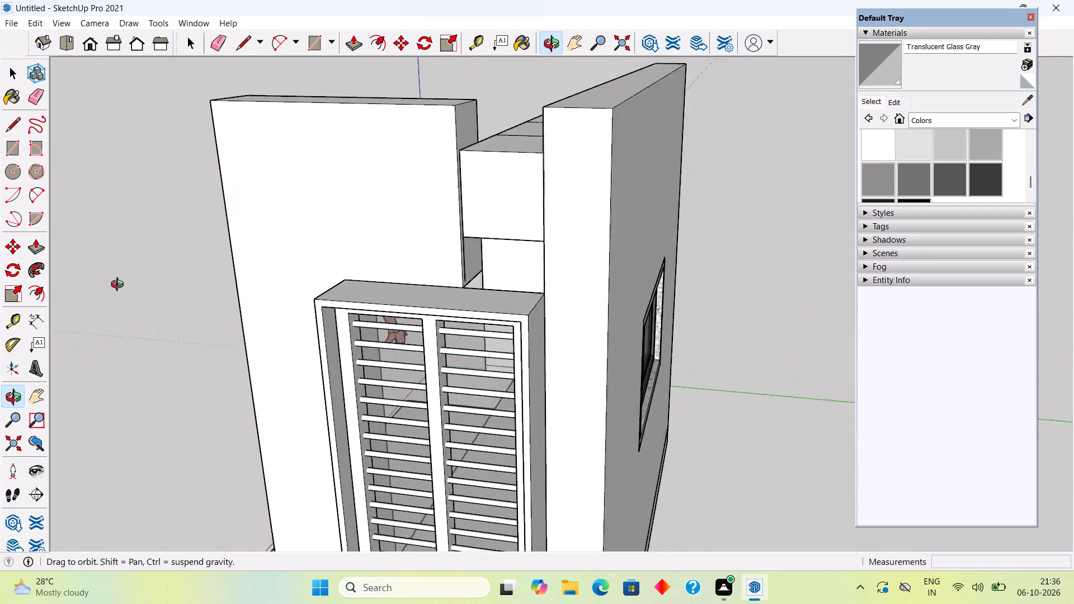
pyautogui.moveTo(120, 286); pyautogui.dragTo(20, 292, button='middle')
pyautogui.scroll(4, 264, 280)
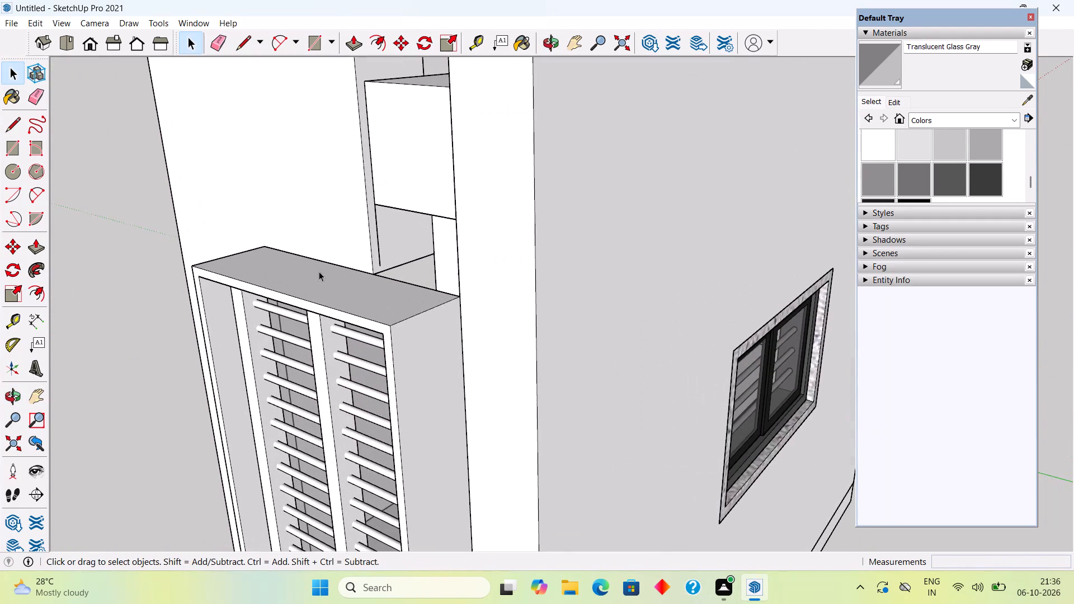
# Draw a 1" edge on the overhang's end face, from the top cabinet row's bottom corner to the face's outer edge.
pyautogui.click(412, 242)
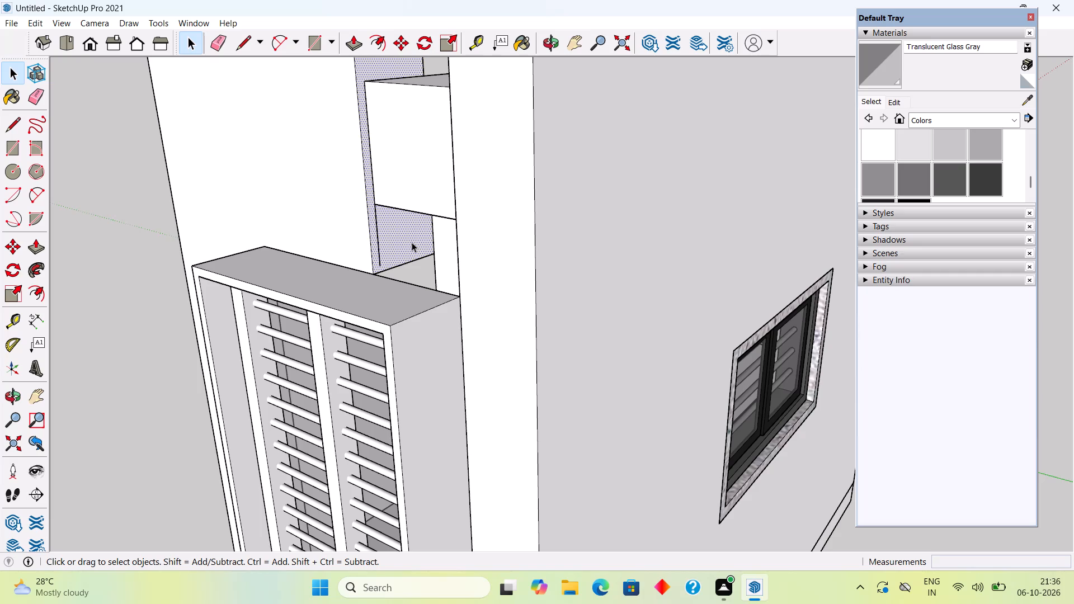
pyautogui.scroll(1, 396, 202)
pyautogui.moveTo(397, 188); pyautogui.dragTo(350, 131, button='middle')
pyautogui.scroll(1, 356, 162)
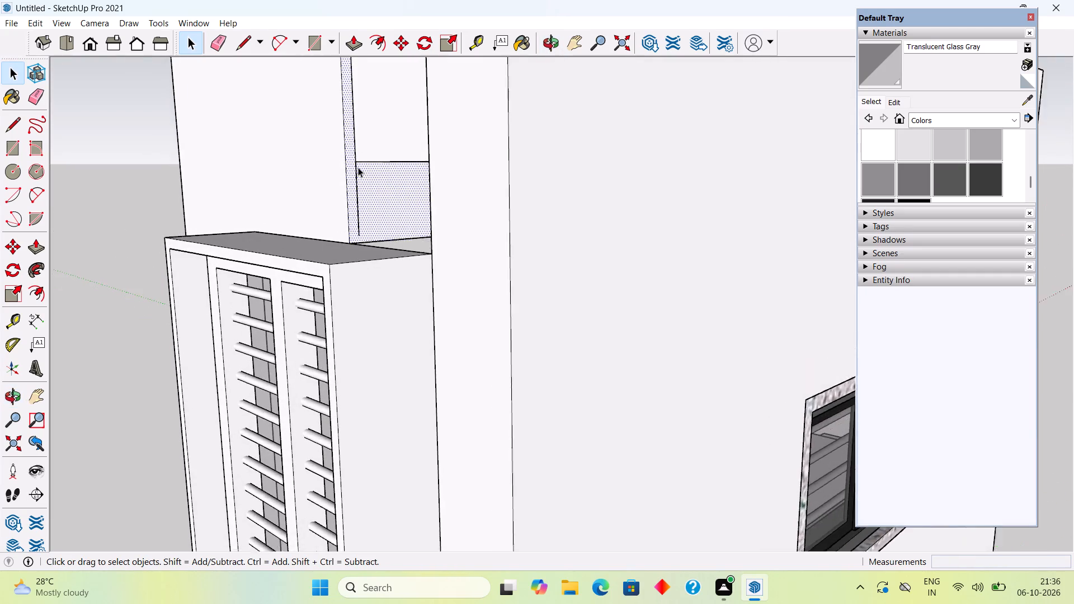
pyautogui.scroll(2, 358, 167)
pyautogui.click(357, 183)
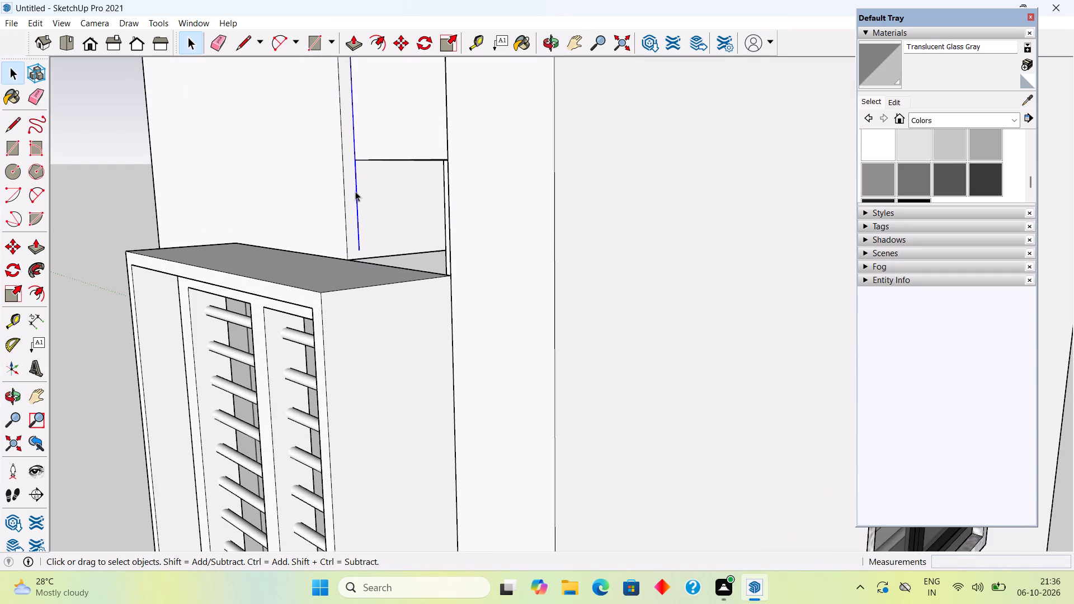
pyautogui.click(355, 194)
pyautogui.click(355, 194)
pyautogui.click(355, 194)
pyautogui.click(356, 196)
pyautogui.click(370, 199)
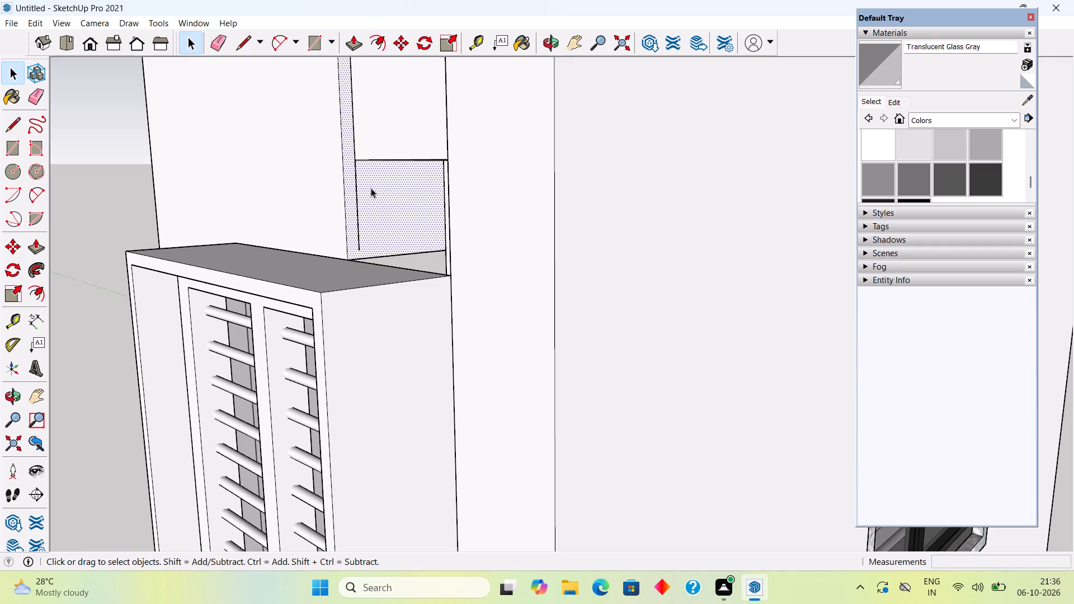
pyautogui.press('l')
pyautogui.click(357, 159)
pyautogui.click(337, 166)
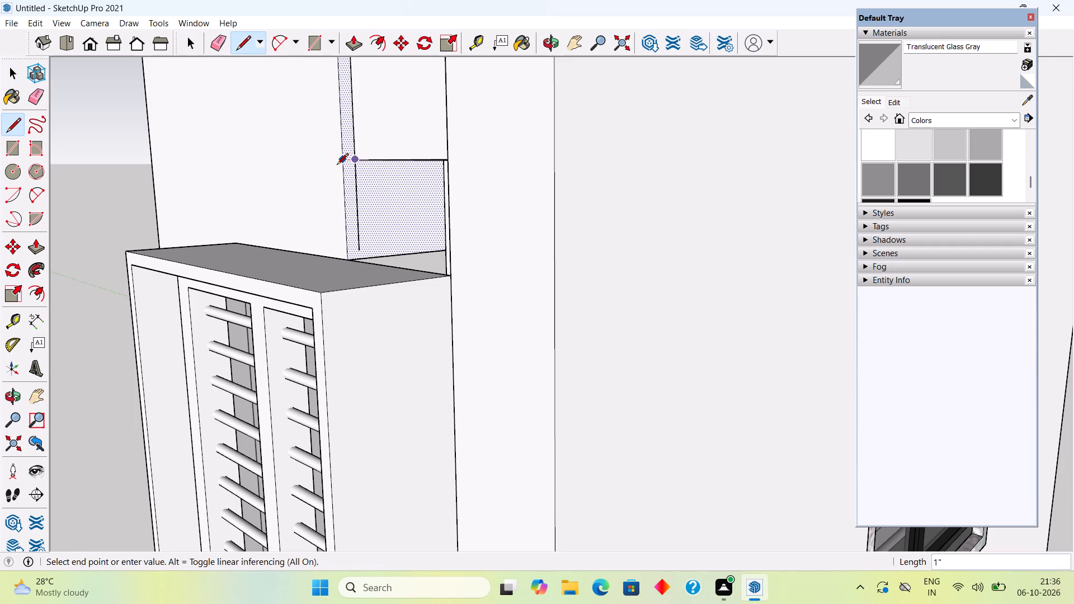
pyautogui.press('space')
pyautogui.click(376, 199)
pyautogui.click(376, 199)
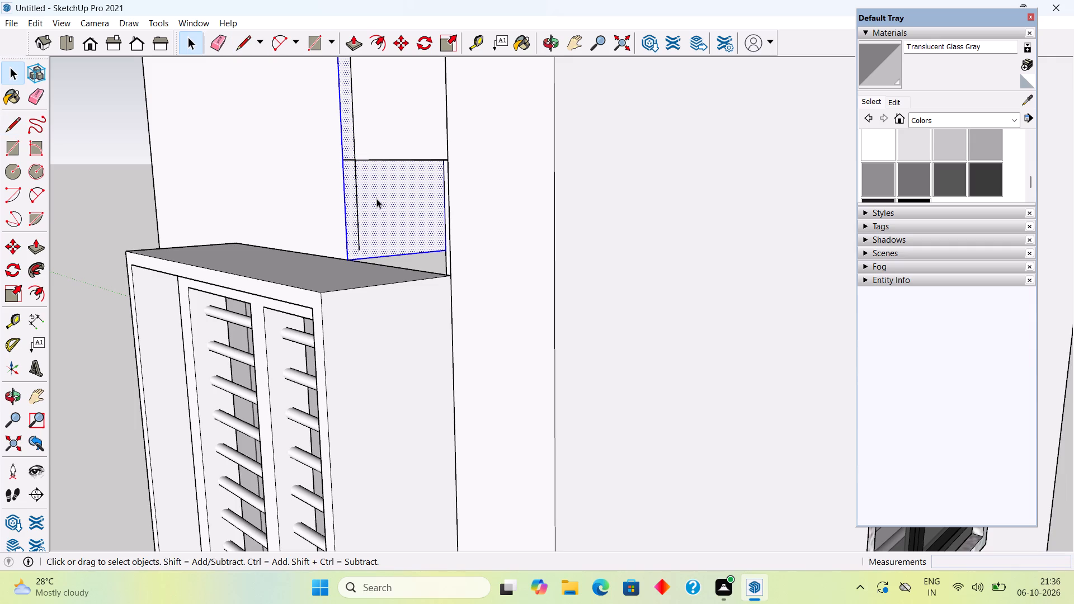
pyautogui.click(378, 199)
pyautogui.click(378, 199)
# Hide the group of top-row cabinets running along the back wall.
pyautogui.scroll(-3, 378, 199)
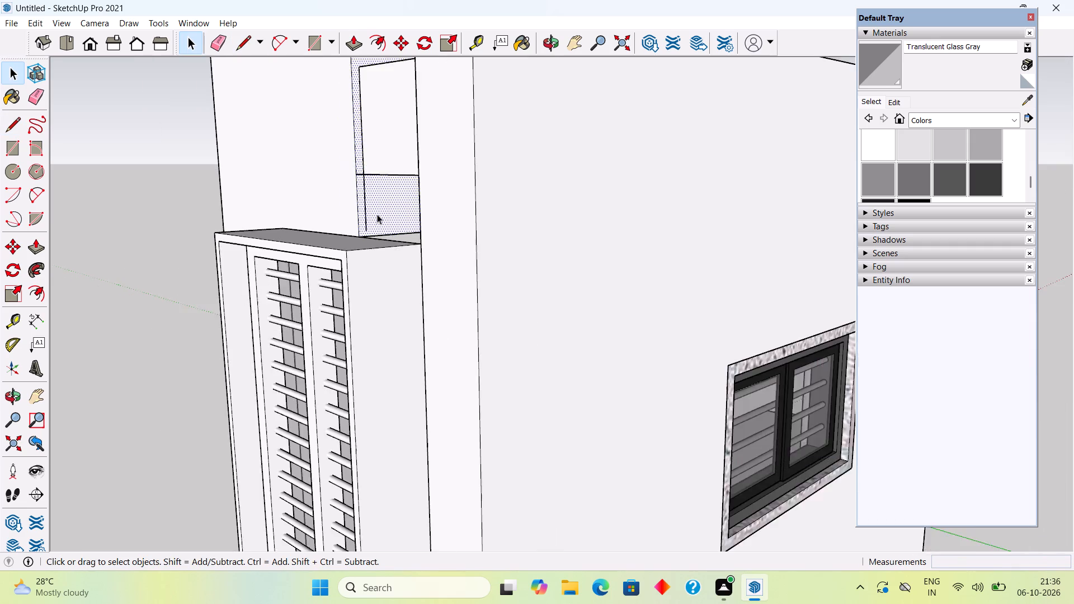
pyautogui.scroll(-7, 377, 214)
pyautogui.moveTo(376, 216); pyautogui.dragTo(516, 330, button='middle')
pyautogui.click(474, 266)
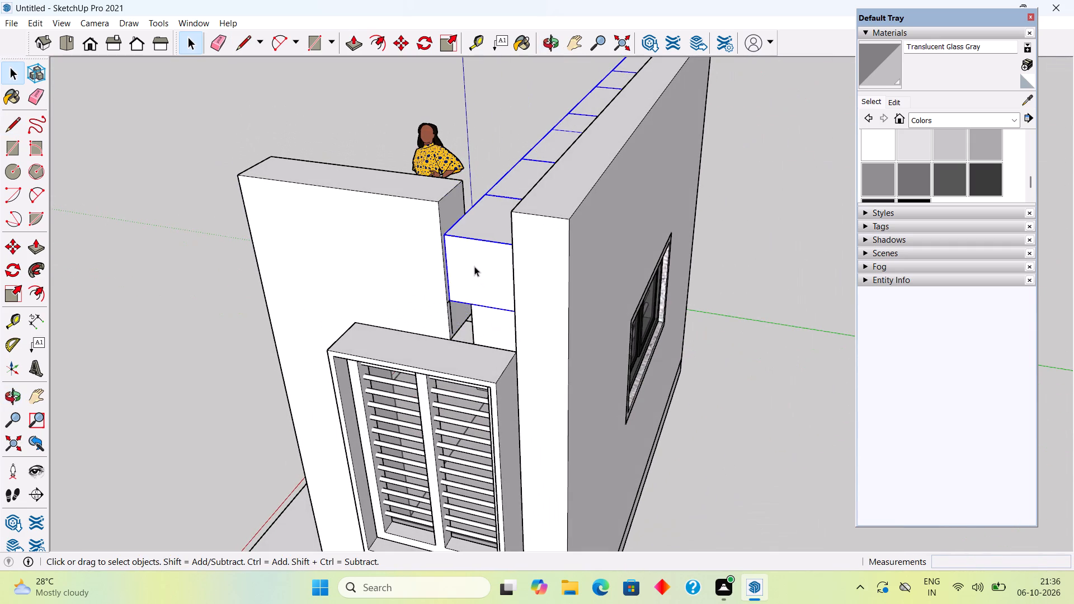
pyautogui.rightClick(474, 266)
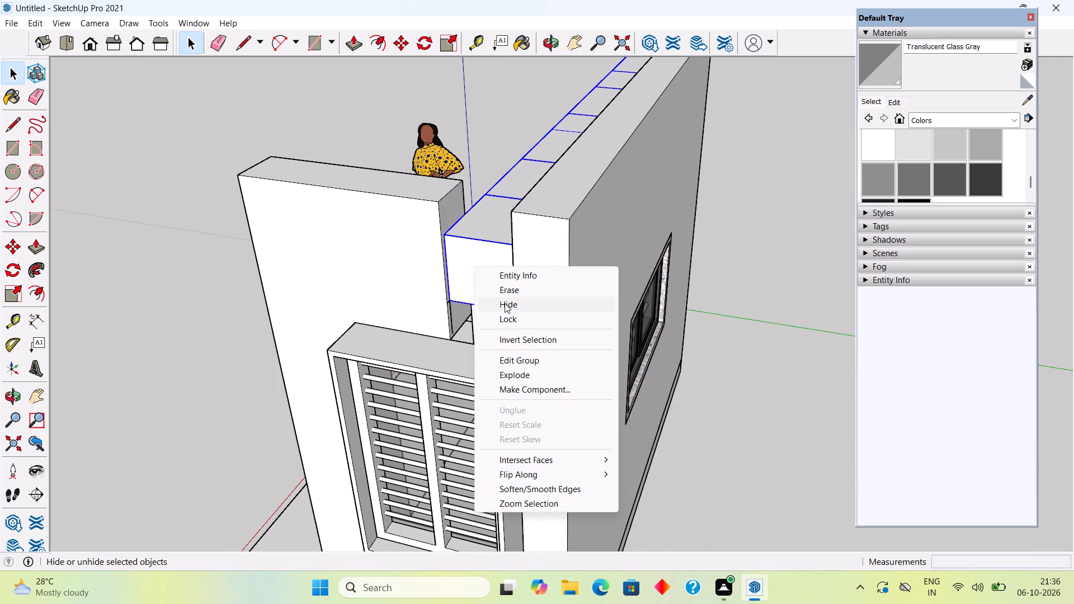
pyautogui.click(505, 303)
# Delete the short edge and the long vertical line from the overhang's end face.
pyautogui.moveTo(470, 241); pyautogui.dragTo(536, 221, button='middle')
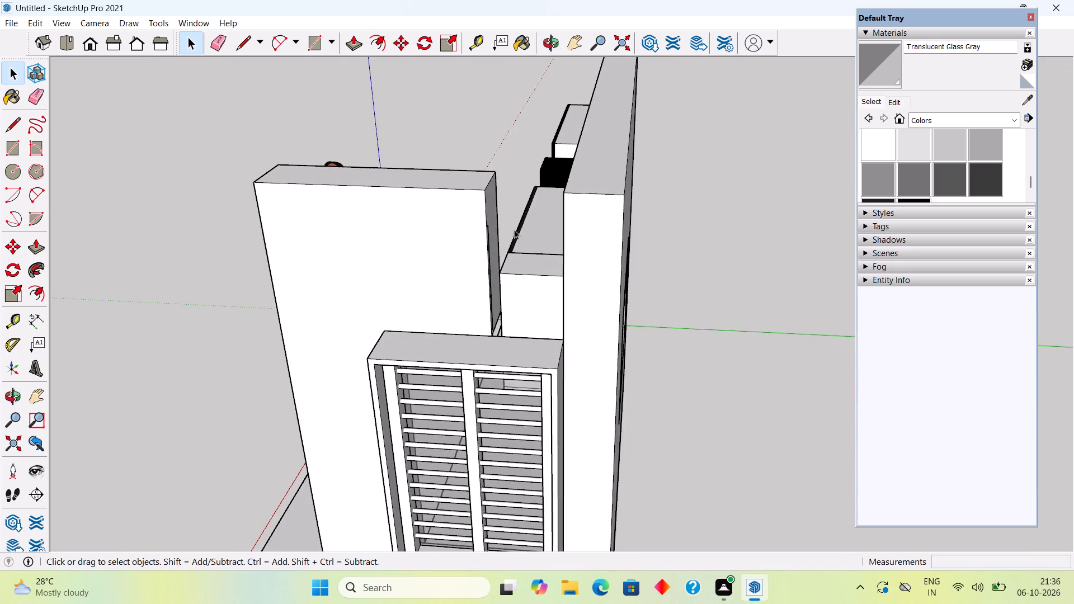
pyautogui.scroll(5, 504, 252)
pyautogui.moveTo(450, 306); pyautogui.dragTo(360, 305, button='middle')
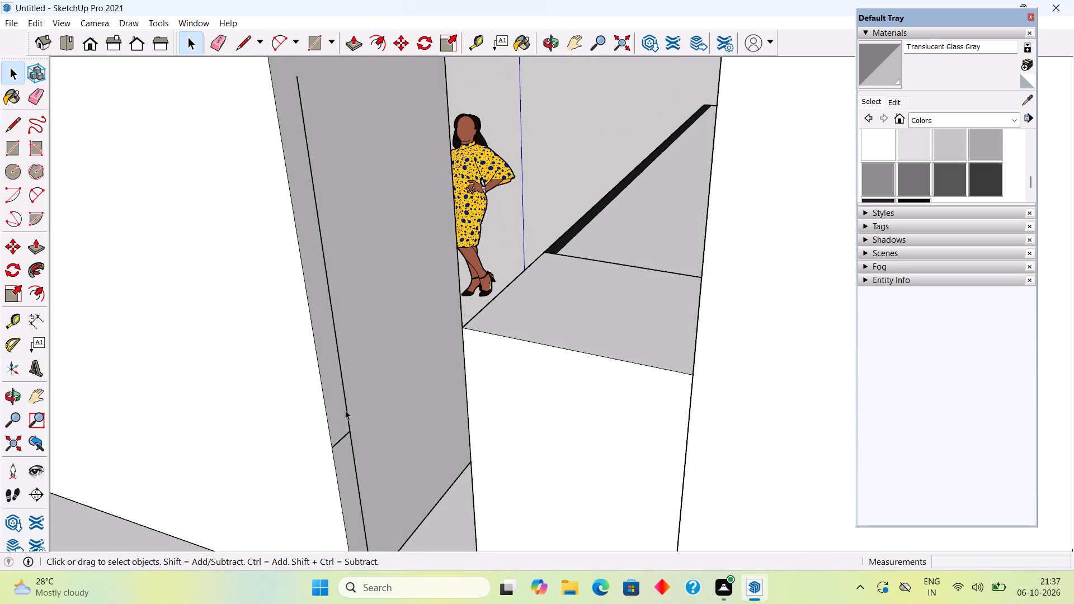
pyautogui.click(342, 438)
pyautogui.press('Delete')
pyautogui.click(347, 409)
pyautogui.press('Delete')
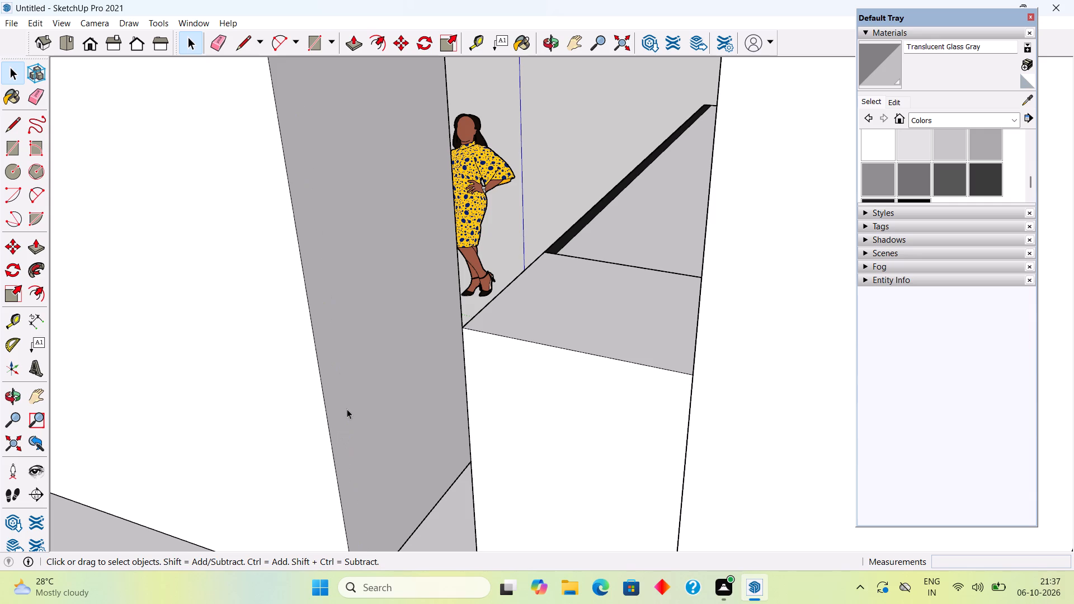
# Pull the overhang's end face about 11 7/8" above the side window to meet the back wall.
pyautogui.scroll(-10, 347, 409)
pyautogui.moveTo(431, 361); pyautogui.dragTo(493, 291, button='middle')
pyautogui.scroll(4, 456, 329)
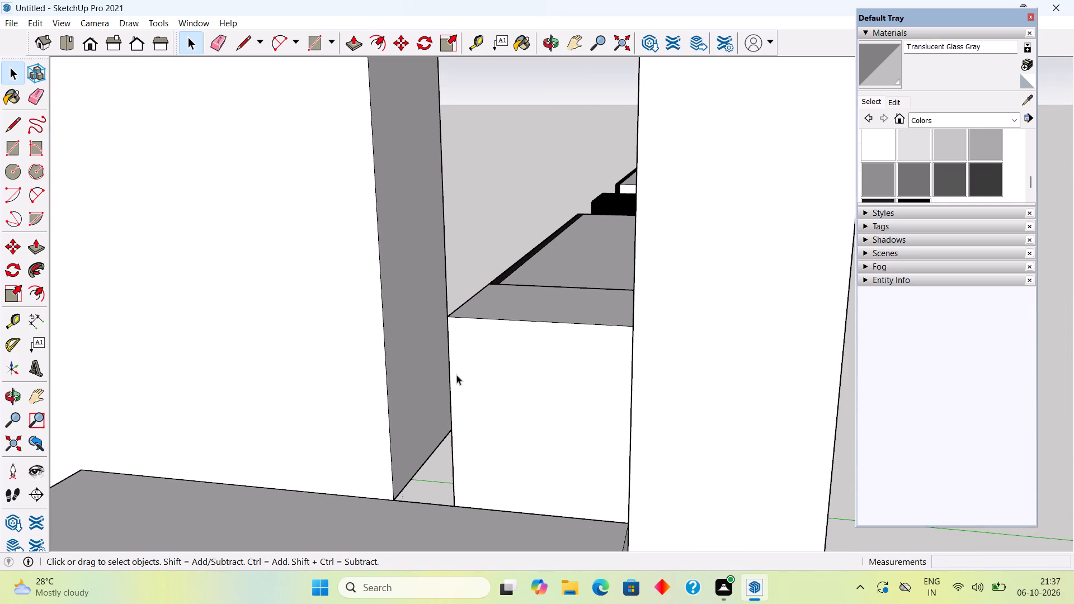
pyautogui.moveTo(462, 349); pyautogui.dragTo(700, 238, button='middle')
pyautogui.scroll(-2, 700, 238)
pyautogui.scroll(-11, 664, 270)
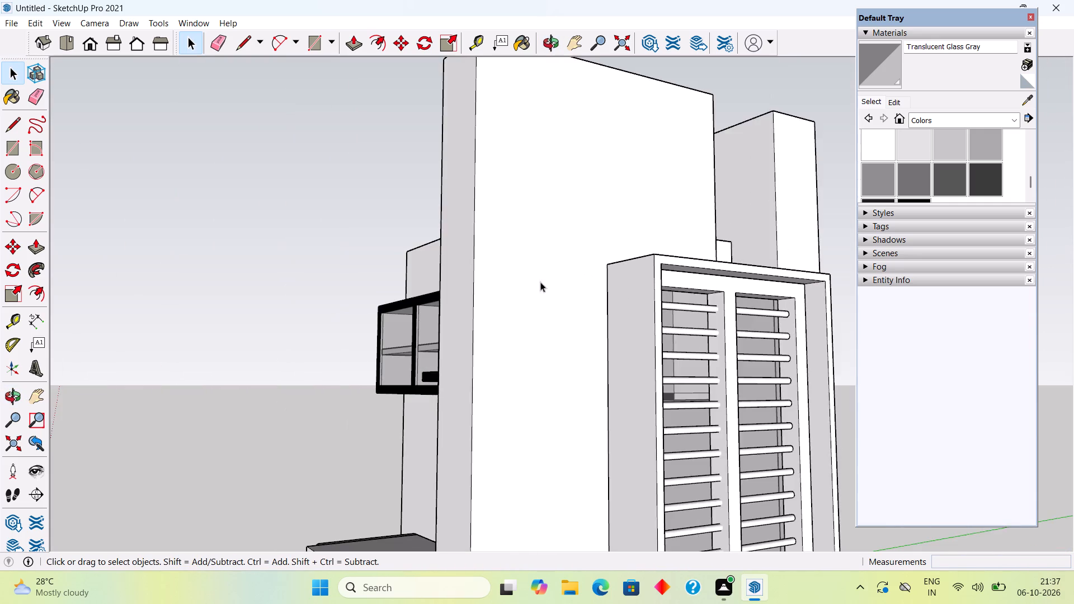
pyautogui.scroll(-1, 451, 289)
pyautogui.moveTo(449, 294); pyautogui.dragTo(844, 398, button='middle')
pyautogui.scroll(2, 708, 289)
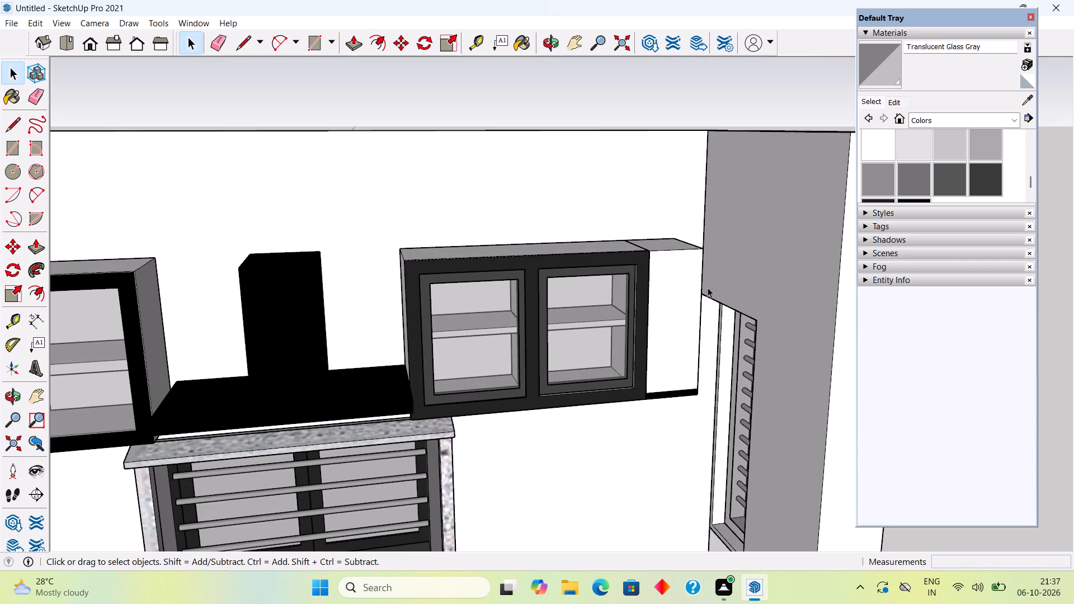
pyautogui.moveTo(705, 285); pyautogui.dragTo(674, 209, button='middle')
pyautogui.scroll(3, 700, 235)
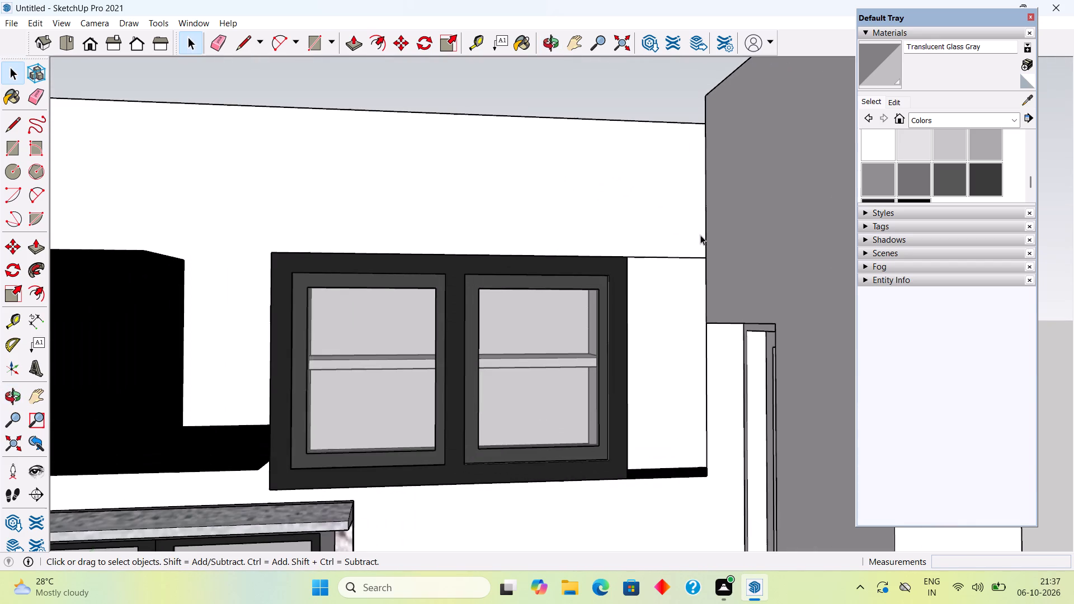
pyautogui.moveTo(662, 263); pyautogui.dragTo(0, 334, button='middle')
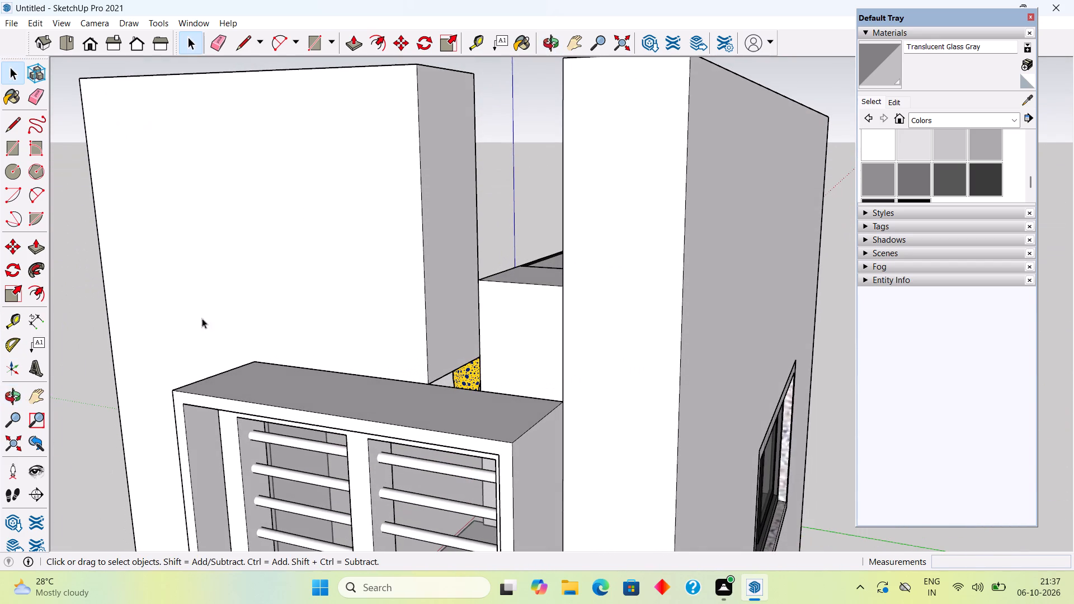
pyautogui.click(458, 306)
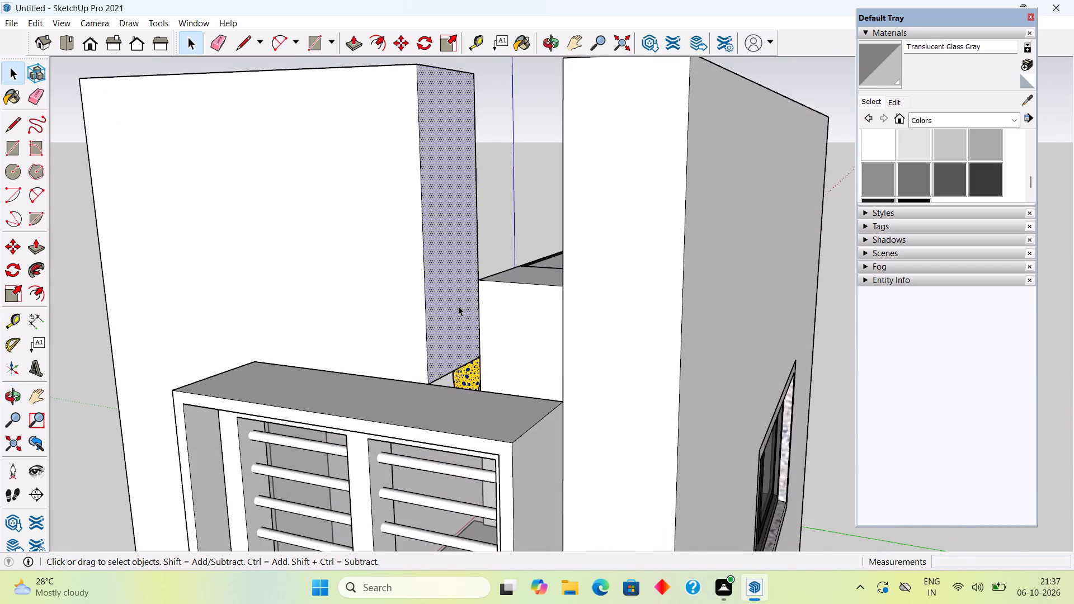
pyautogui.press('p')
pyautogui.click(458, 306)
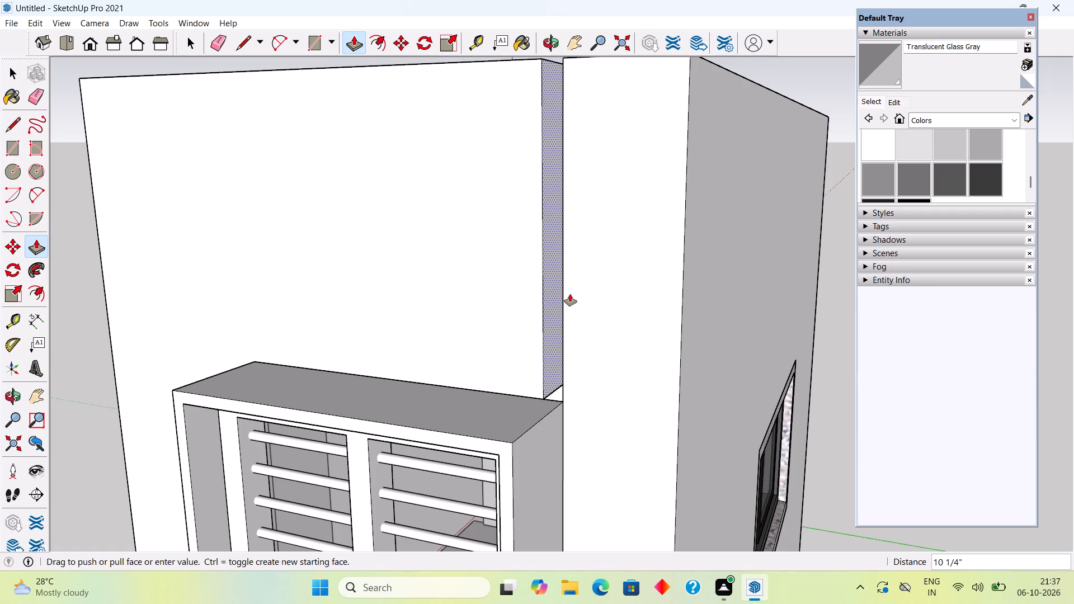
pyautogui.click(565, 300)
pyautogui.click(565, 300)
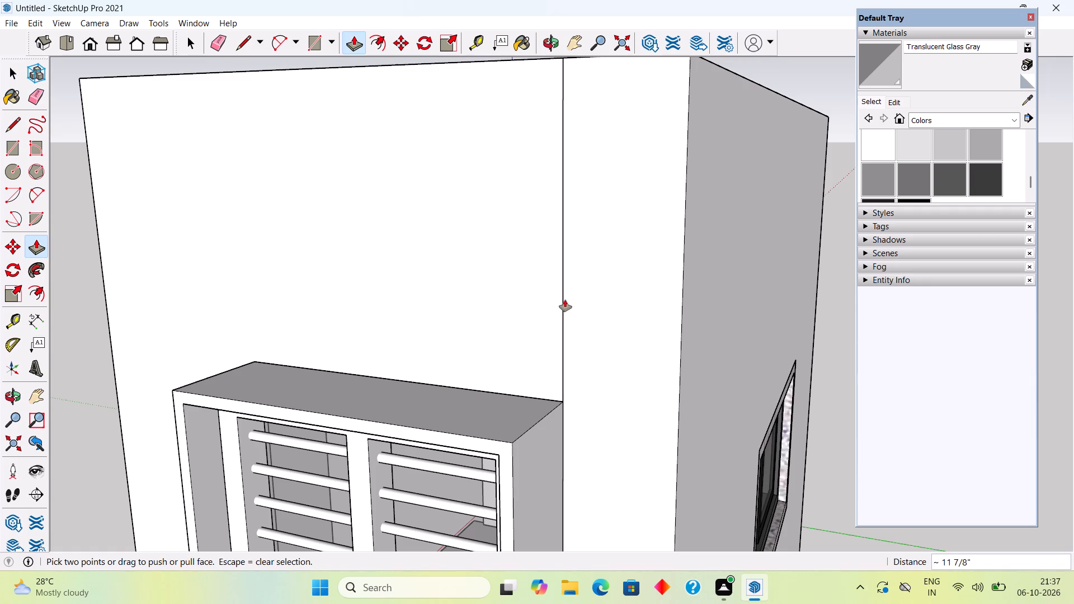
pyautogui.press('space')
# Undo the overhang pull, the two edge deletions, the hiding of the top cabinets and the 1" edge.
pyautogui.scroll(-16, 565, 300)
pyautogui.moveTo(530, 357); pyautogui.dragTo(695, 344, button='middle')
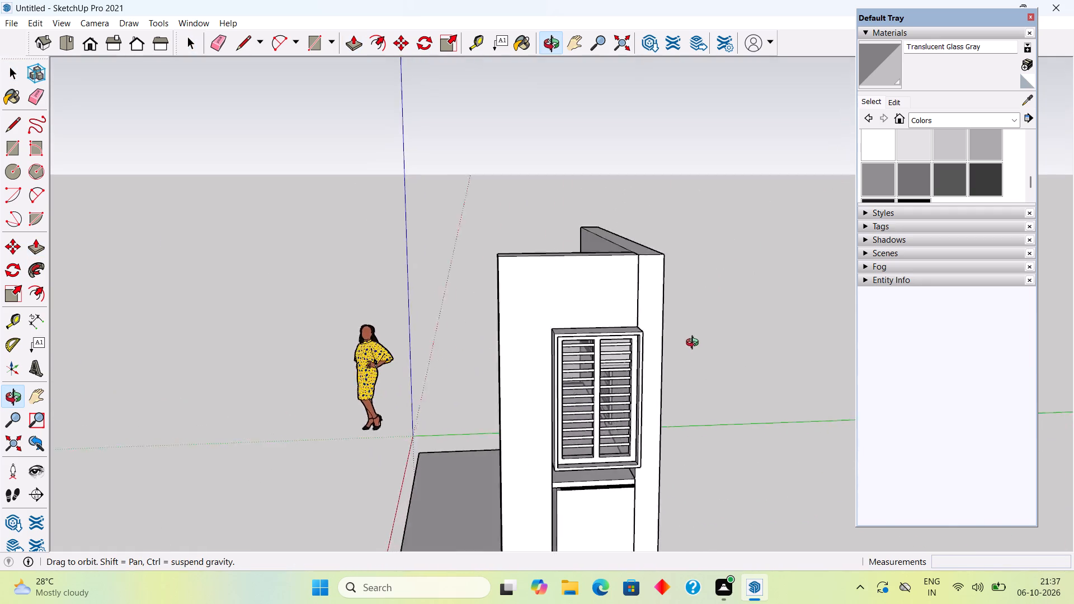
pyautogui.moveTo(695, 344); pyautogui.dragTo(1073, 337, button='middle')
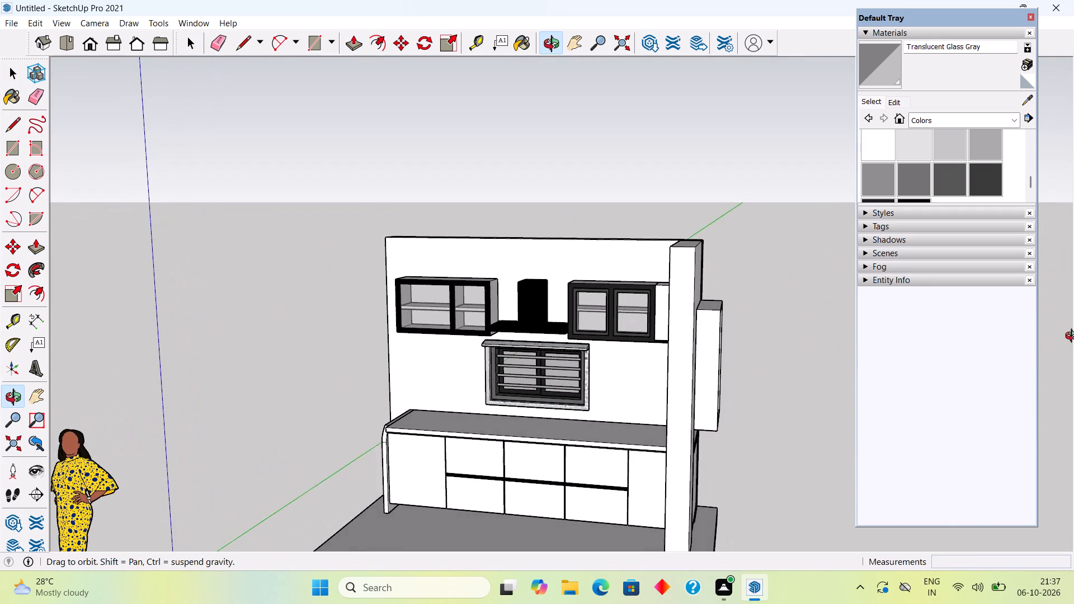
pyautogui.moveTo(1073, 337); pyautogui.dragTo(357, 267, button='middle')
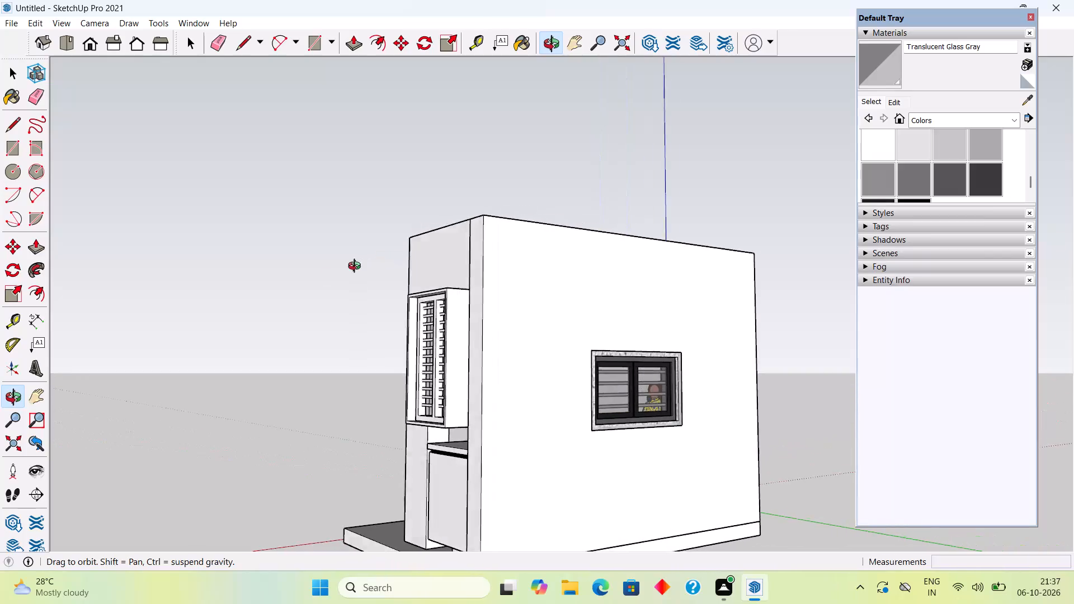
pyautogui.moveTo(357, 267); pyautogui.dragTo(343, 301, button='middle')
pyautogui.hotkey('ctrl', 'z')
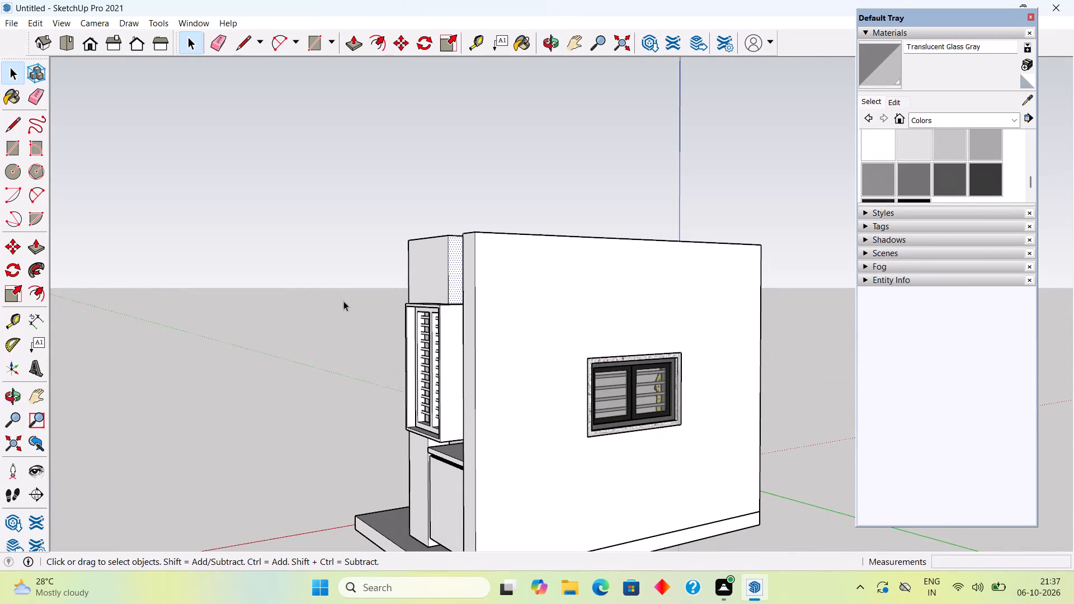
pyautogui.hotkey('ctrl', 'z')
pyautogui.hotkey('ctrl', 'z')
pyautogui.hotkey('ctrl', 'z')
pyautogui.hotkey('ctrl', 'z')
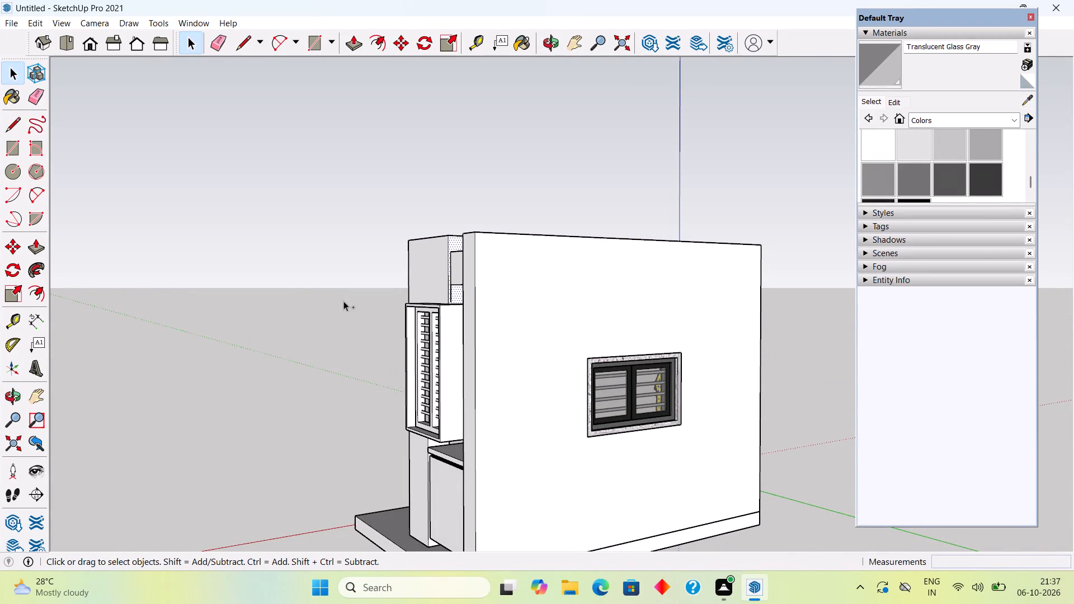
# Continue undoing back into the end upper cabinet's group, reverting the recent base strip push and pull changes.
pyautogui.hotkey('ctrl', 'z')
pyautogui.hotkey('ctrl', 'z')
pyautogui.hotkey('ctrl', 'z')
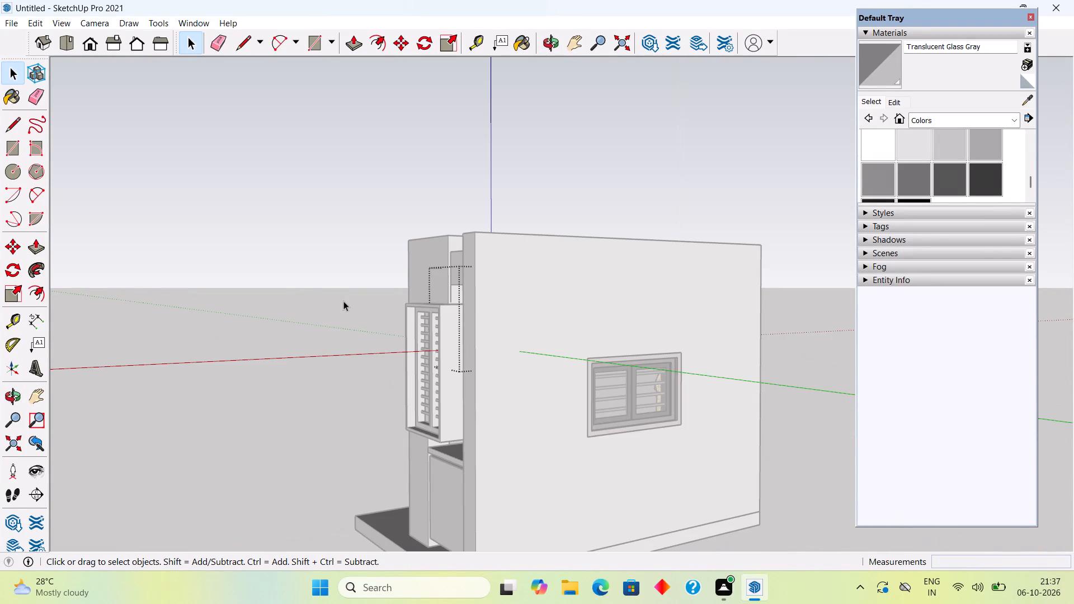
pyautogui.hotkey('ctrl', 'z')
pyautogui.hotkey('ctrl', 'z')
pyautogui.hotkey('ctrl', 'z')
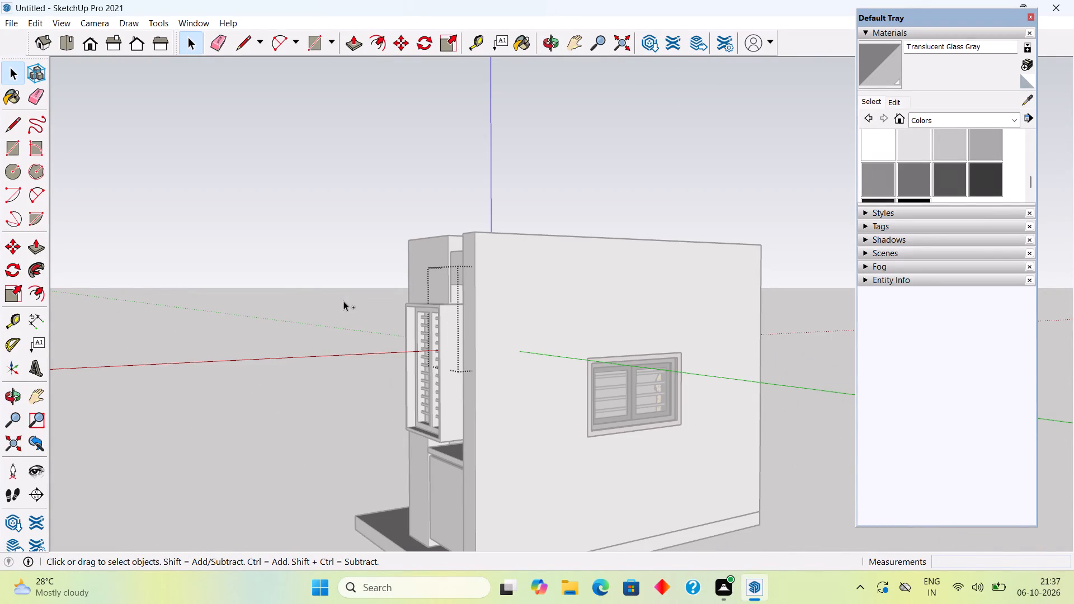
pyautogui.hotkey('ctrl', 'z')
pyautogui.hotkey('ctrl', 'z')
pyautogui.hotkey('ctrl', 'z')
# Continue undoing the earlier changes until back outside the end upper cabinet's group.
pyautogui.hotkey('ctrl', 'z')
pyautogui.hotkey('ctrl', 'z')
pyautogui.hotkey('ctrl', 'z')
pyautogui.hotkey('ctrl', 'z')
pyautogui.hotkey('ctrl', 'z')
pyautogui.hotkey('ctrl', 'z')
pyautogui.hotkey('ctrl', 'z')
pyautogui.hotkey('ctrl', 'z')
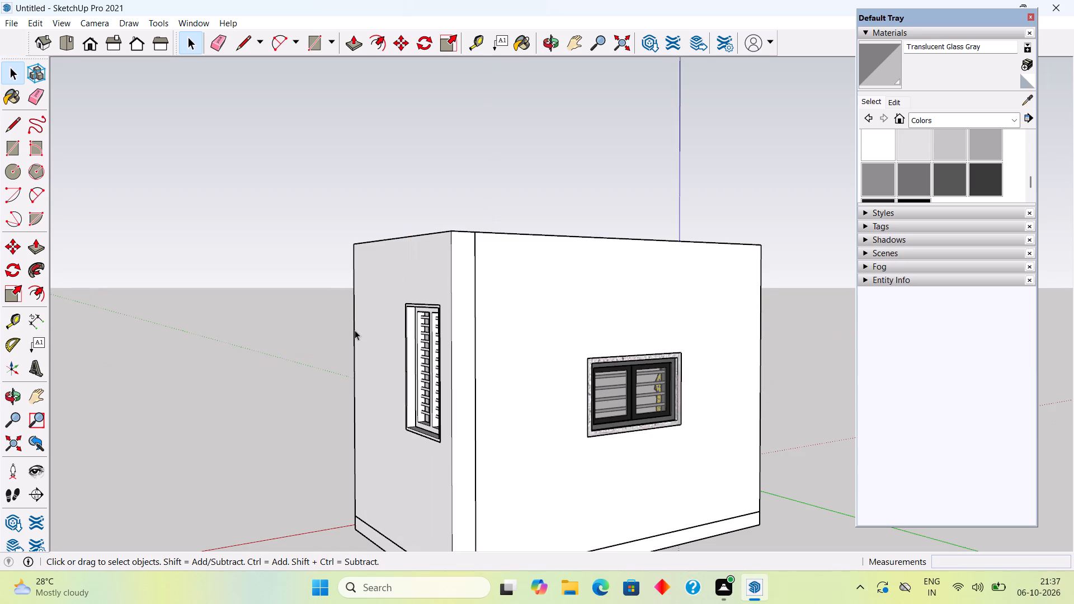
# Inside the end upper cabinet's group, draw a vertical line on its front face from the overhang's lower corner down to the base strip.
pyautogui.scroll(-5, 400, 320)
pyautogui.moveTo(437, 346); pyautogui.dragTo(813, 415, button='middle')
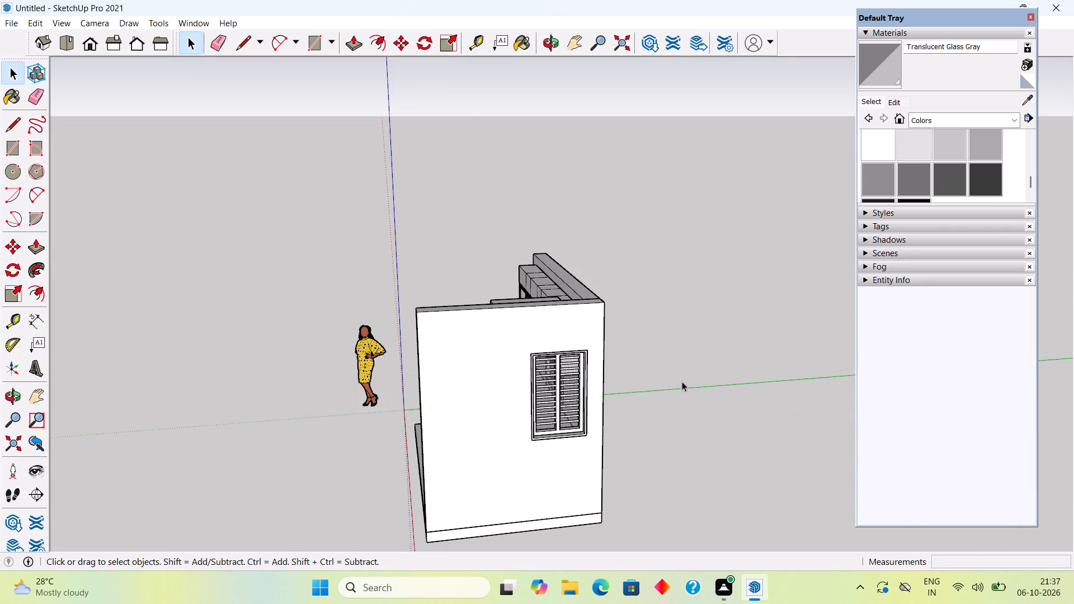
pyautogui.moveTo(518, 360); pyautogui.dragTo(778, 416, button='middle')
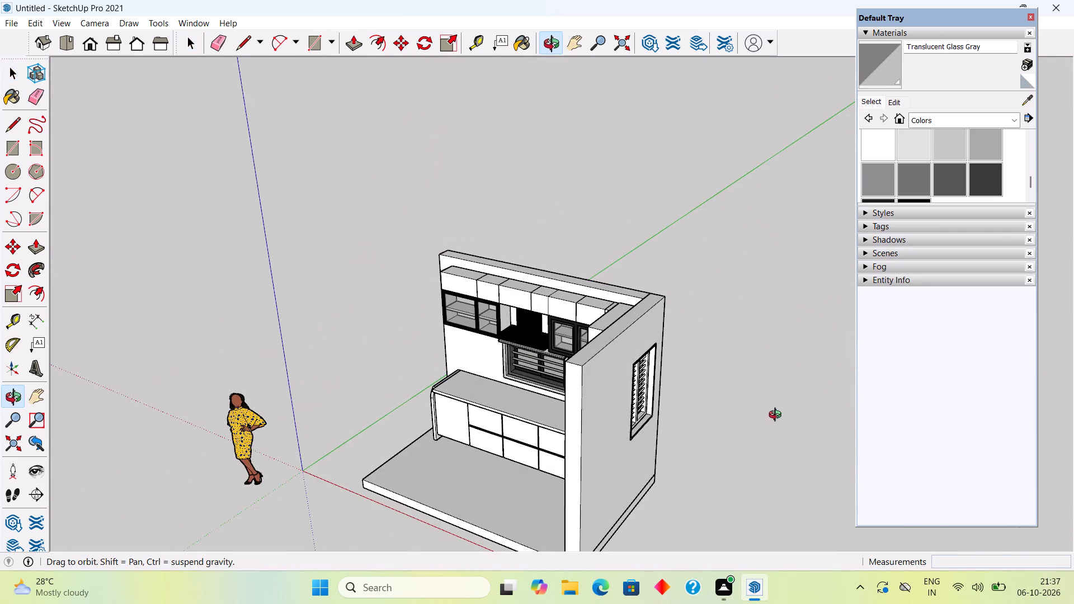
pyautogui.moveTo(778, 416); pyautogui.dragTo(778, 416, button='middle')
pyautogui.moveTo(564, 430); pyautogui.dragTo(737, 332, button='middle')
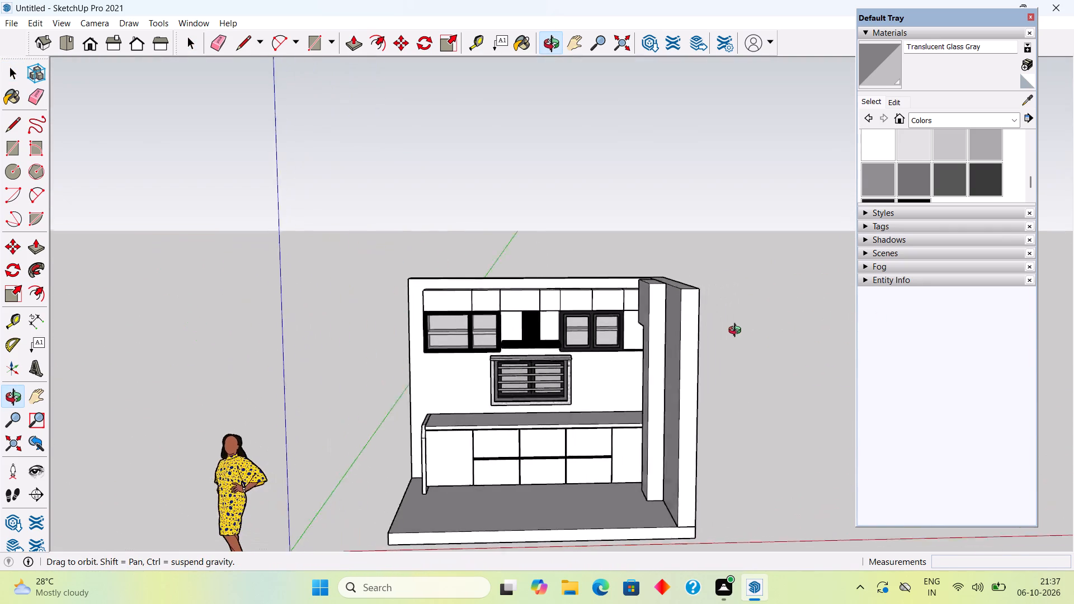
pyautogui.moveTo(737, 332); pyautogui.dragTo(915, 324, button='middle')
pyautogui.scroll(10, 643, 322)
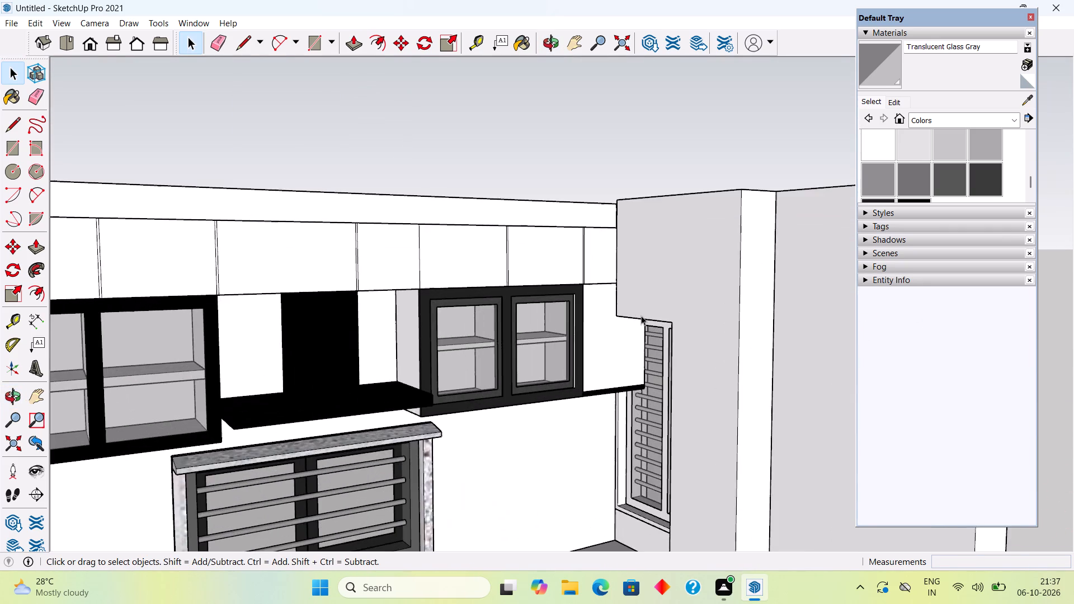
pyautogui.scroll(2, 641, 315)
pyautogui.moveTo(715, 307); pyautogui.dragTo(812, 361, button='middle')
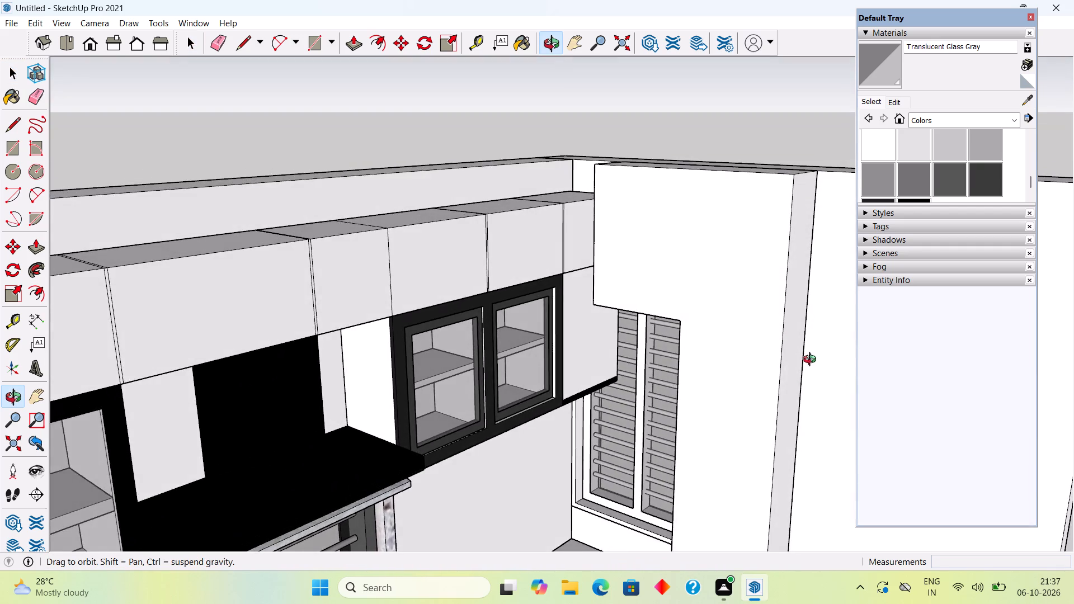
pyautogui.moveTo(812, 361); pyautogui.dragTo(660, 273, button='middle')
pyautogui.scroll(5, 628, 355)
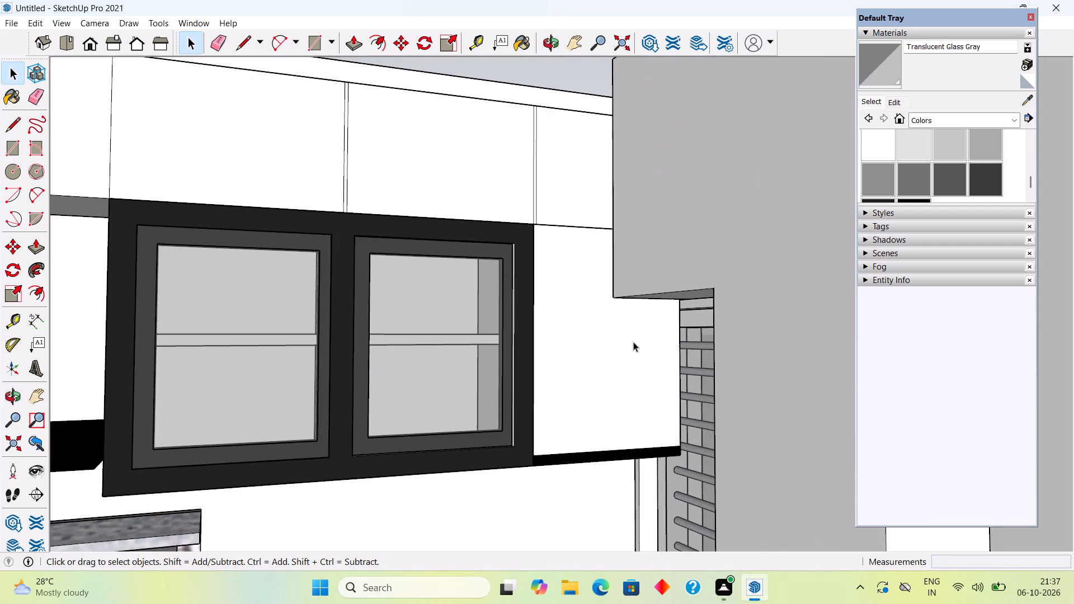
pyautogui.moveTo(630, 332); pyautogui.dragTo(623, 314, button='middle')
pyautogui.click(611, 367)
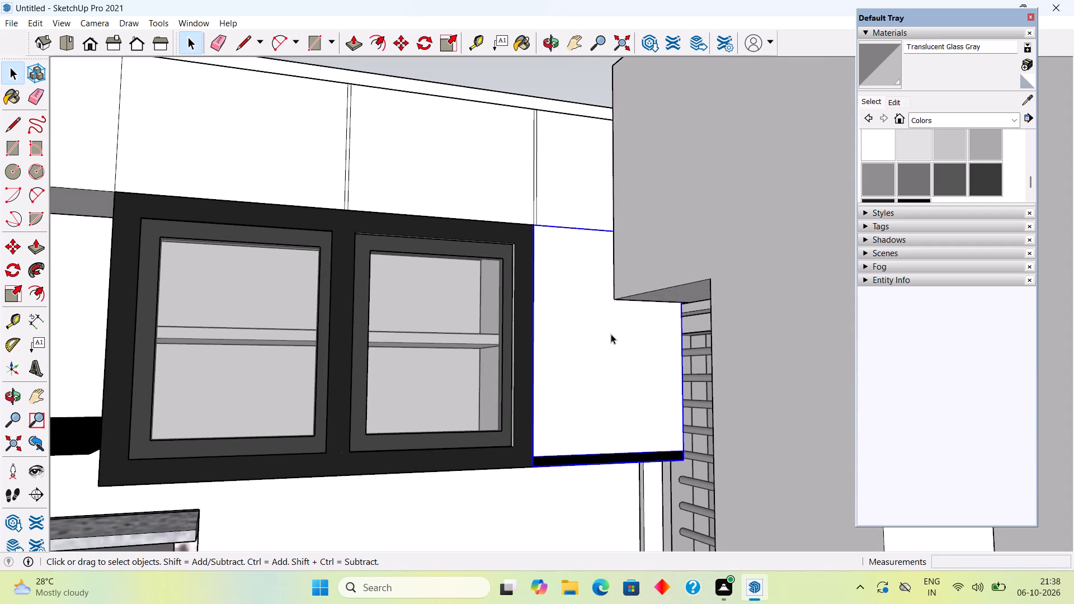
pyautogui.press('space')
pyautogui.scroll(3, 623, 422)
pyautogui.press('l')
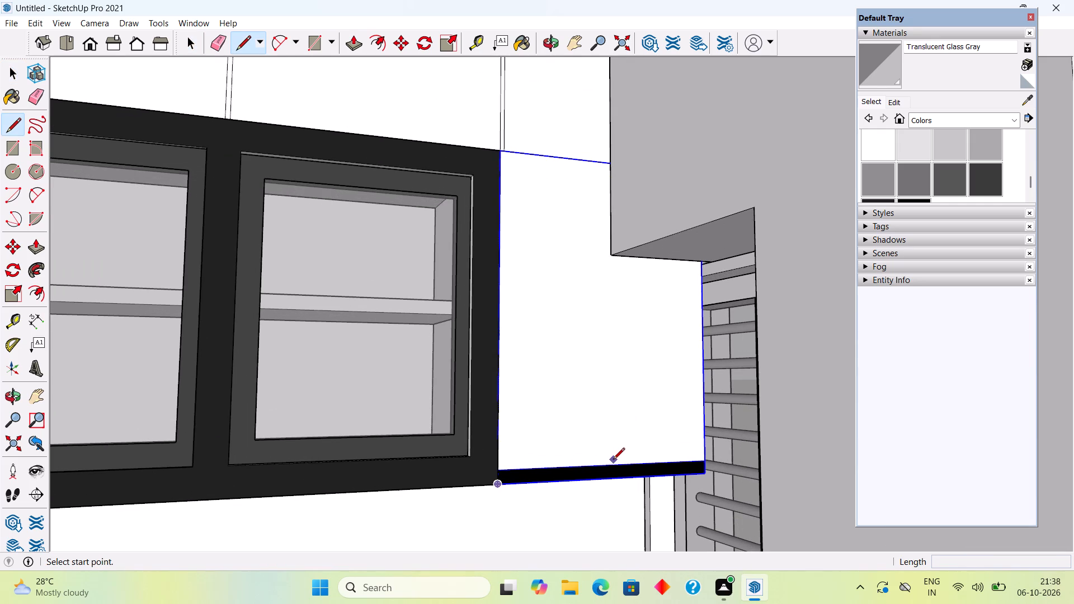
pyautogui.press('space')
pyautogui.tripleClick(602, 380)
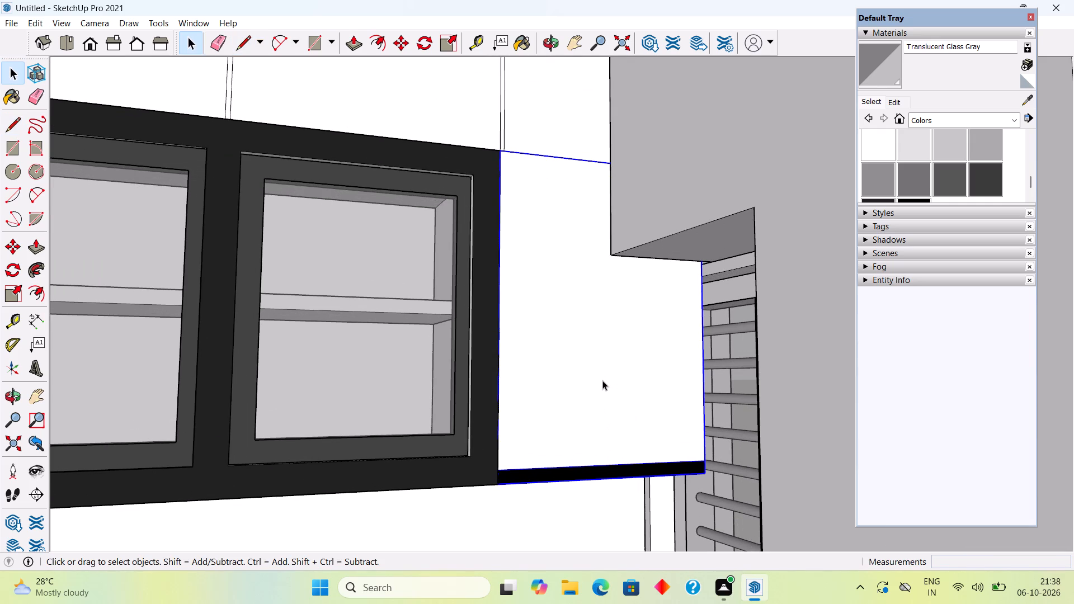
pyautogui.press('l')
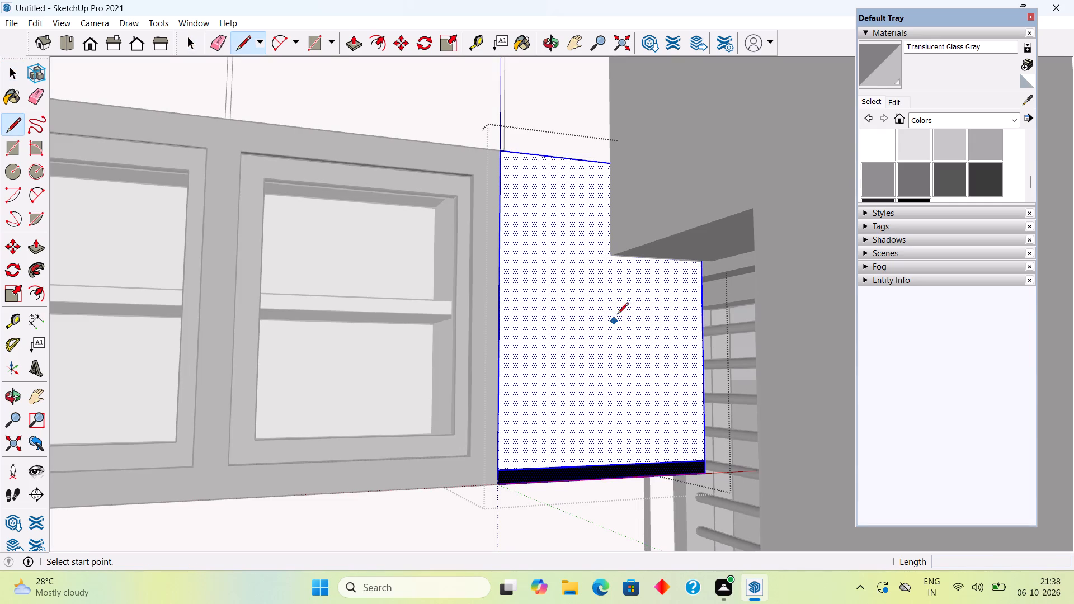
pyautogui.click(610, 253)
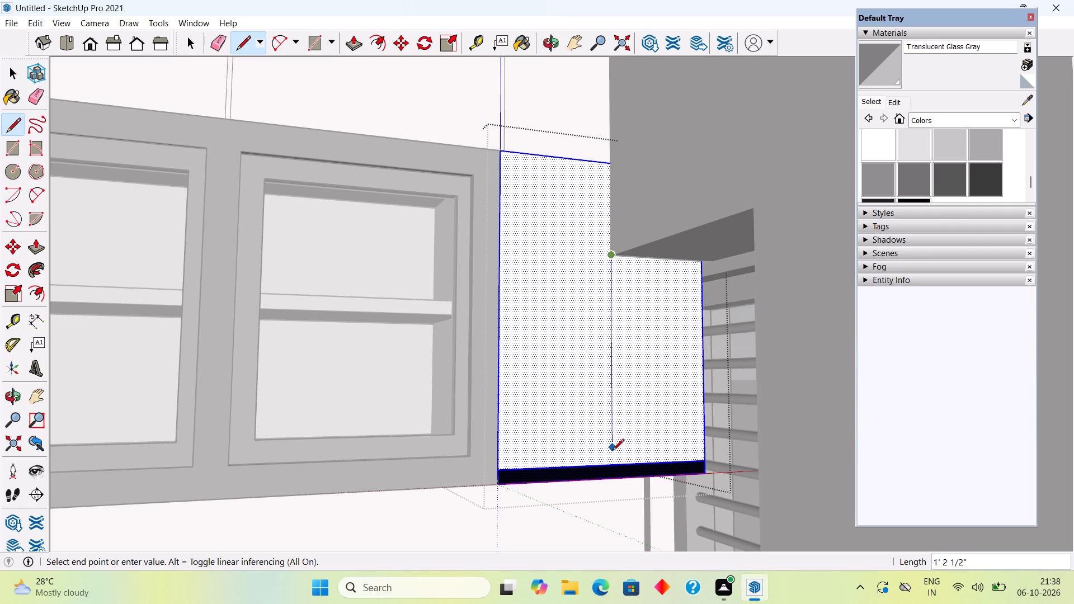
pyautogui.click(616, 462)
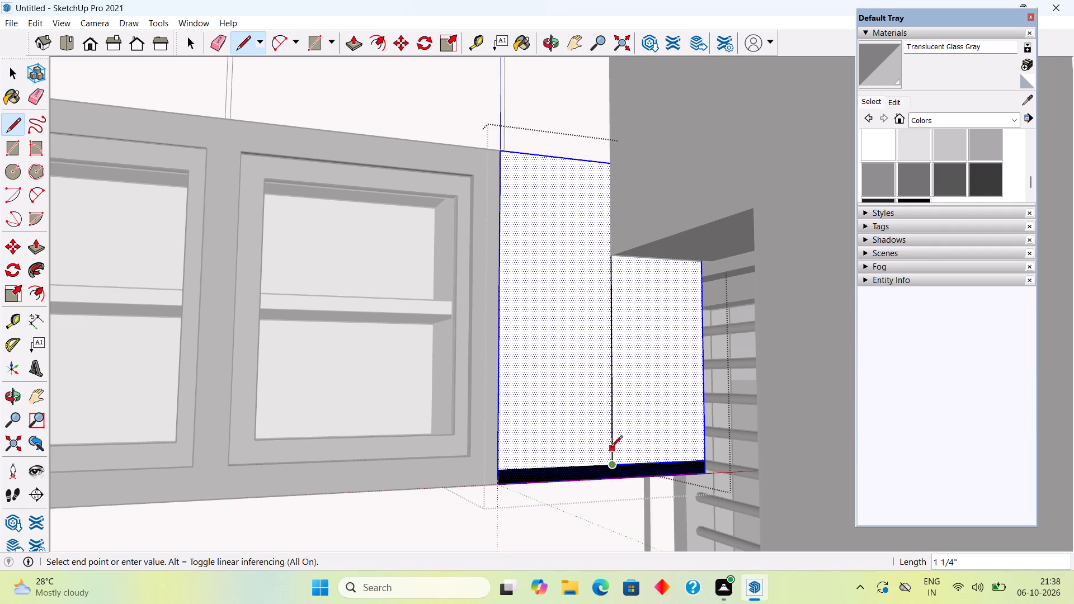
pyautogui.press('space')
pyautogui.rightClick(601, 432)
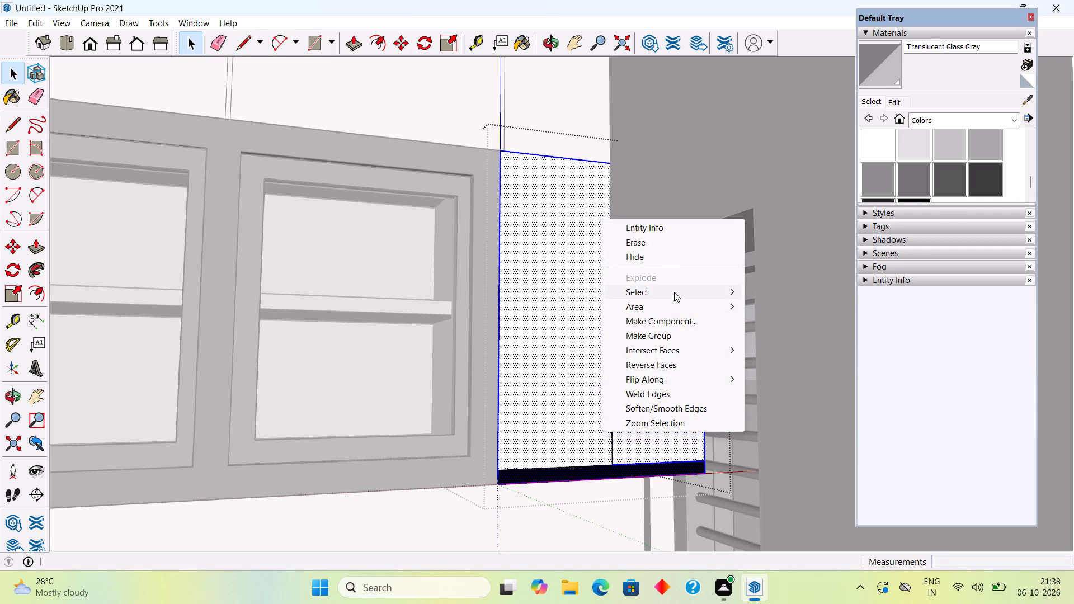
pyautogui.rightClick(576, 335)
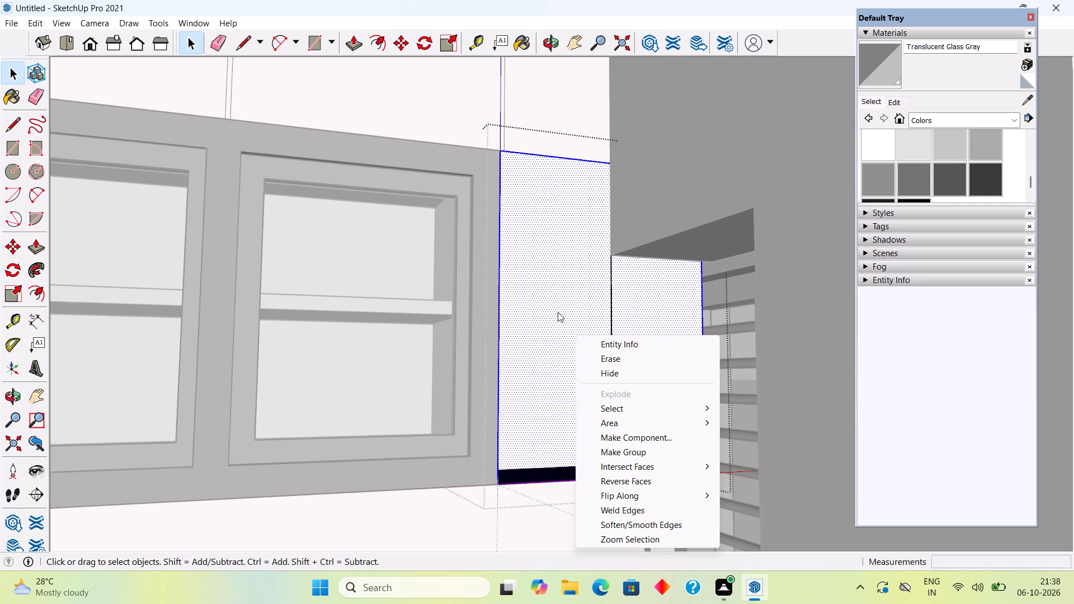
pyautogui.click(558, 312)
pyautogui.moveTo(696, 339); pyautogui.dragTo(610, 367, button='middle')
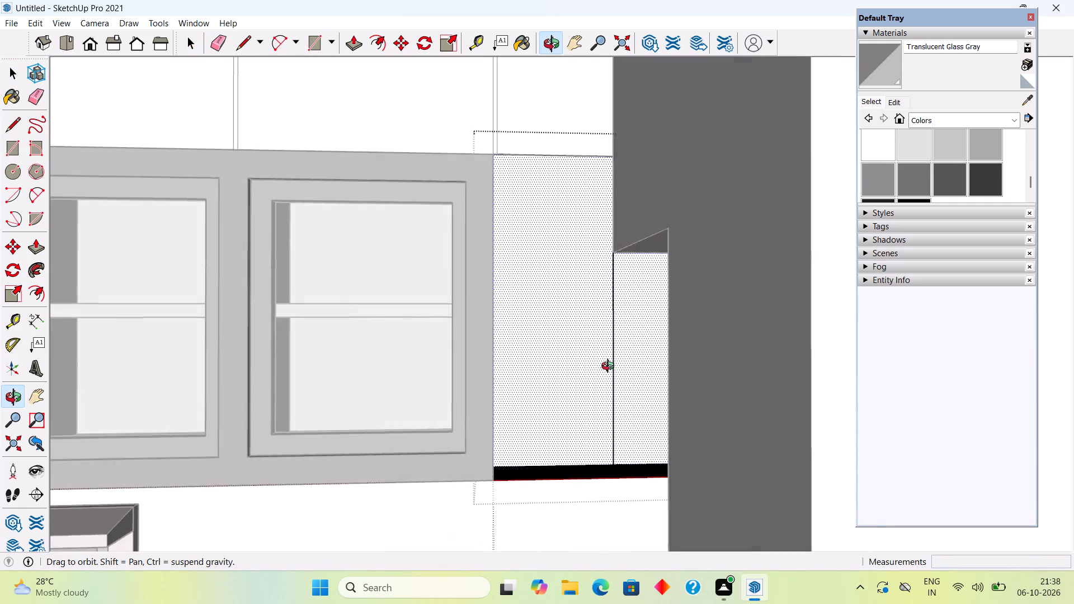
pyautogui.moveTo(610, 367); pyautogui.dragTo(681, 374, button='middle')
pyautogui.scroll(-16, 646, 328)
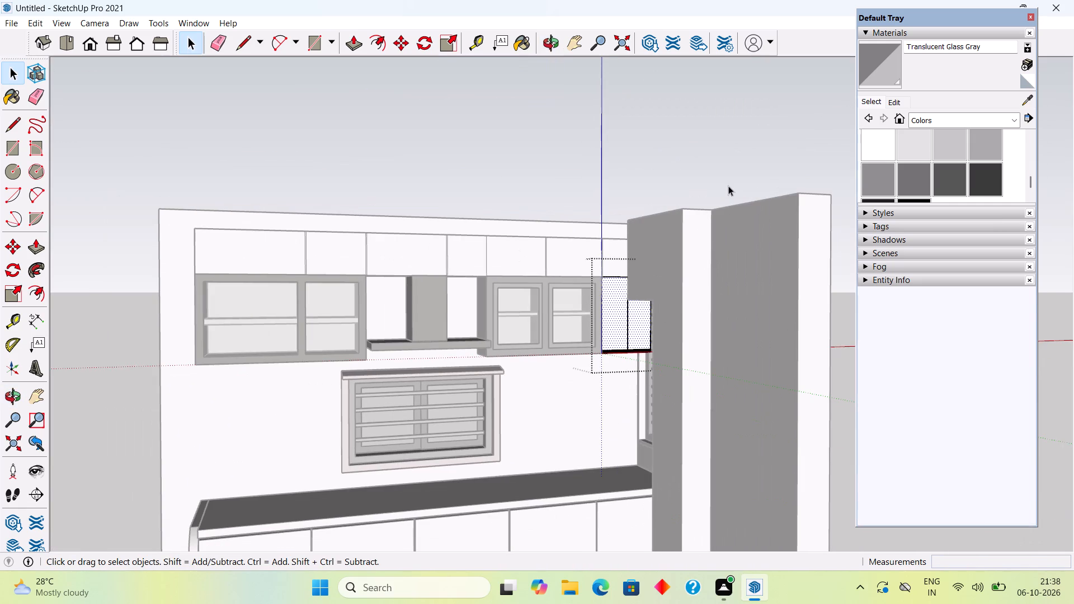
pyautogui.click(728, 185)
# Make the whole column and overhang beside the side window into a group and hide it.
pyautogui.click(689, 322)
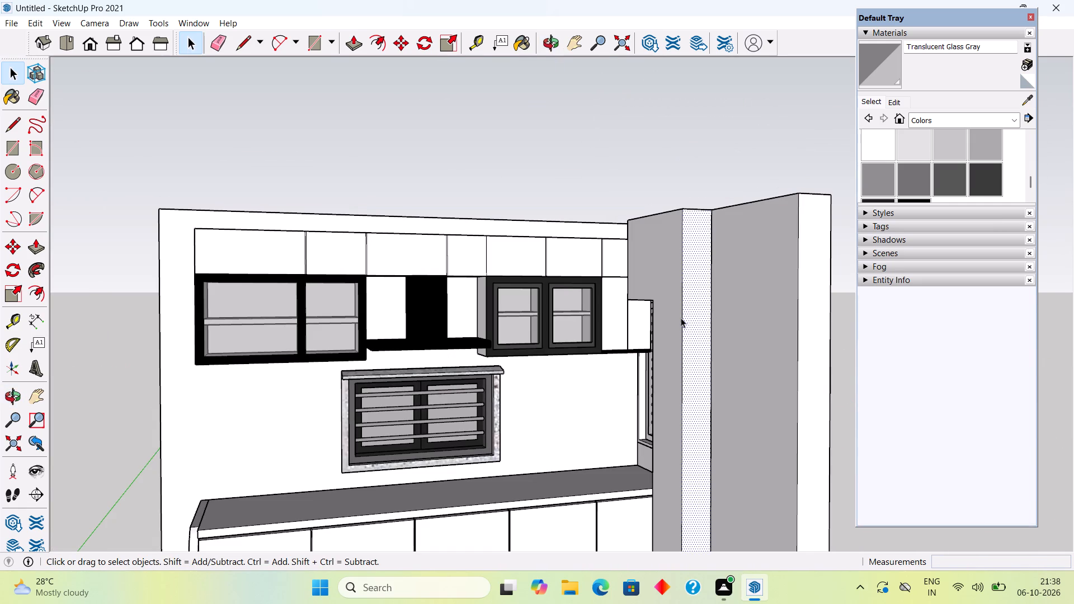
pyautogui.click(676, 315)
pyautogui.tripleClick(669, 311)
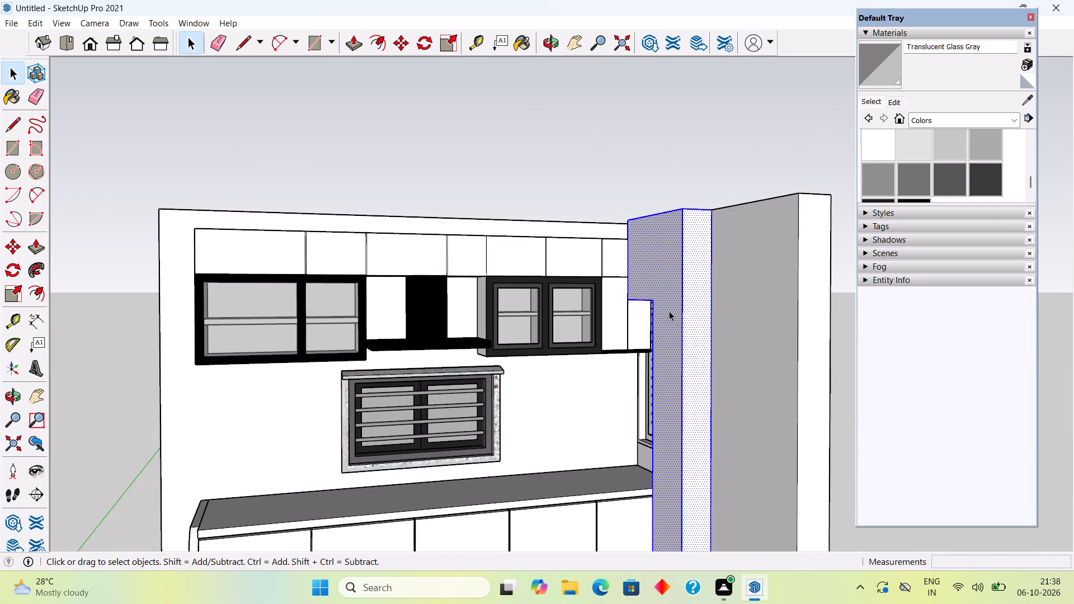
pyautogui.rightClick(669, 310)
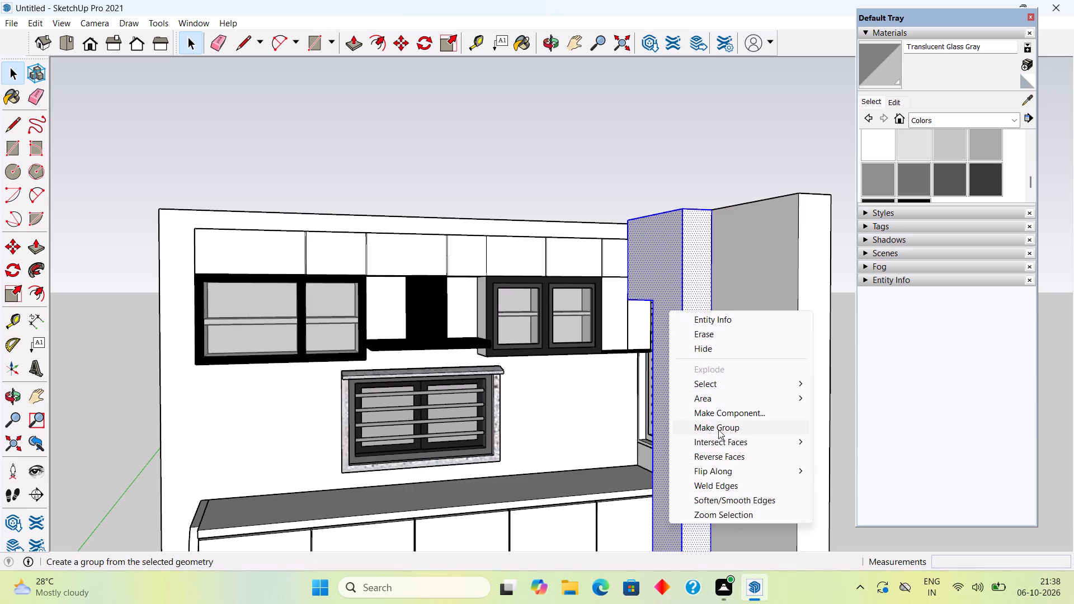
pyautogui.click(718, 430)
pyautogui.rightClick(686, 343)
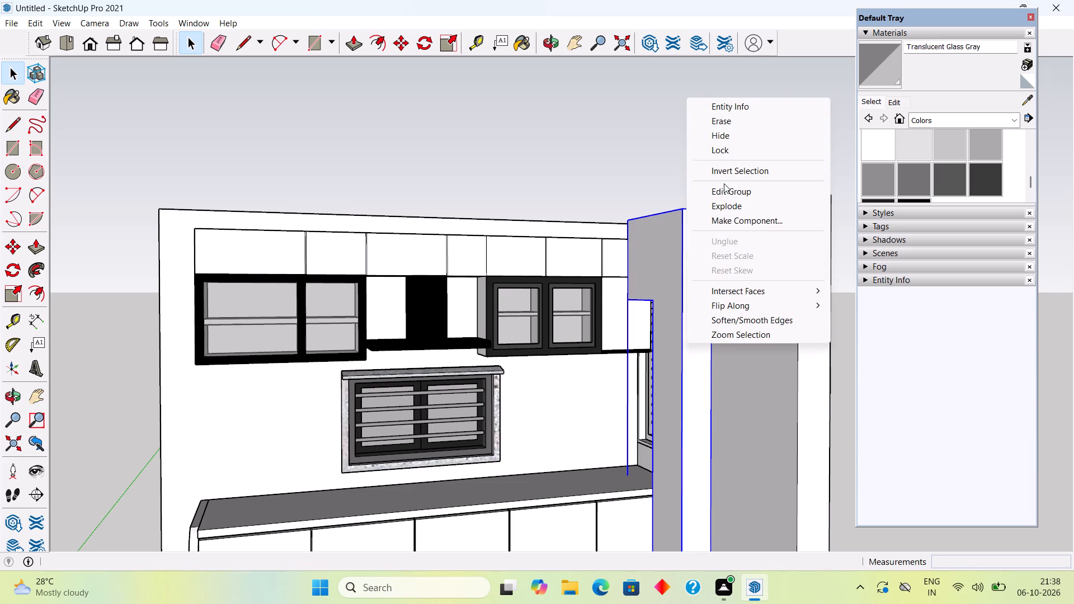
pyautogui.click(721, 136)
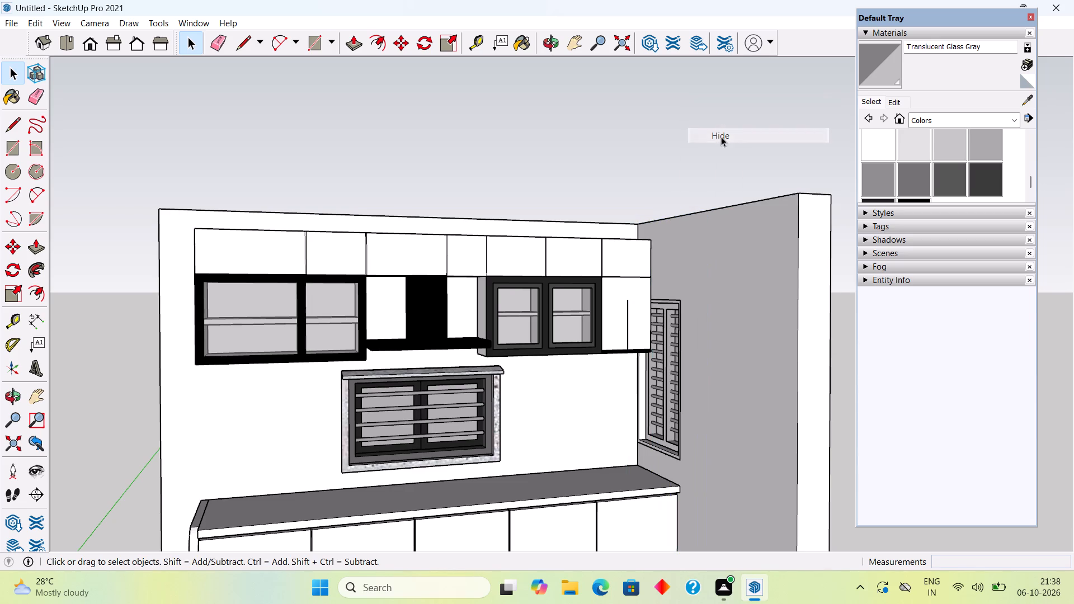
# Hide the side wall group that surrounds the louvred side window.
pyautogui.scroll(6, 674, 246)
pyautogui.moveTo(621, 299); pyautogui.dragTo(530, 289, button='middle')
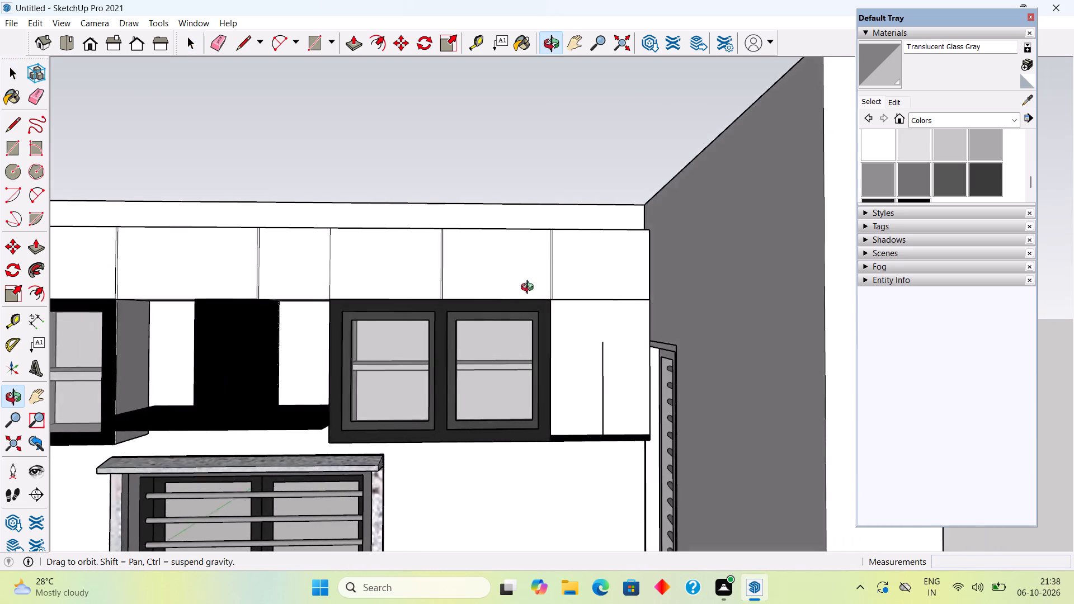
pyautogui.moveTo(530, 289); pyautogui.dragTo(467, 302, button='middle')
pyautogui.moveTo(651, 340); pyautogui.dragTo(764, 345, button='middle')
pyautogui.click(640, 361)
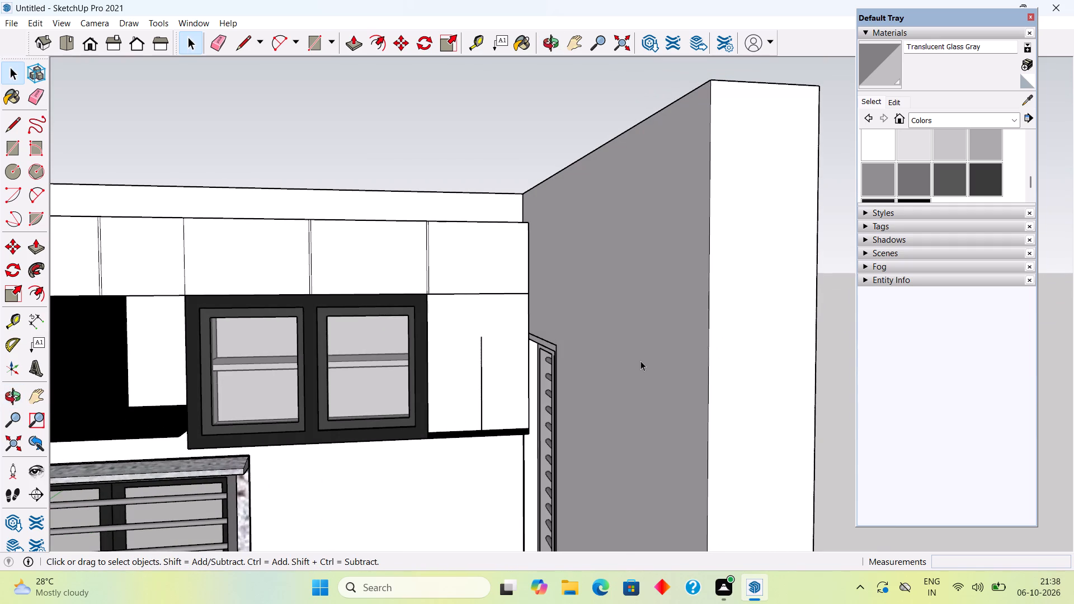
pyautogui.scroll(6, 535, 360)
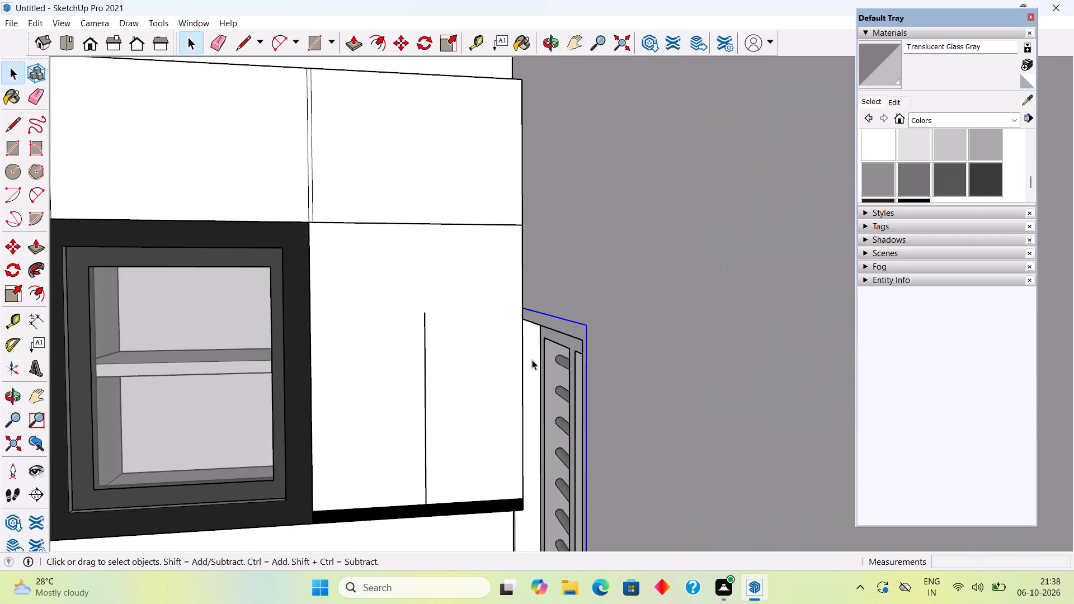
pyautogui.scroll(1, 528, 358)
pyautogui.moveTo(523, 358); pyautogui.dragTo(537, 360, button='middle')
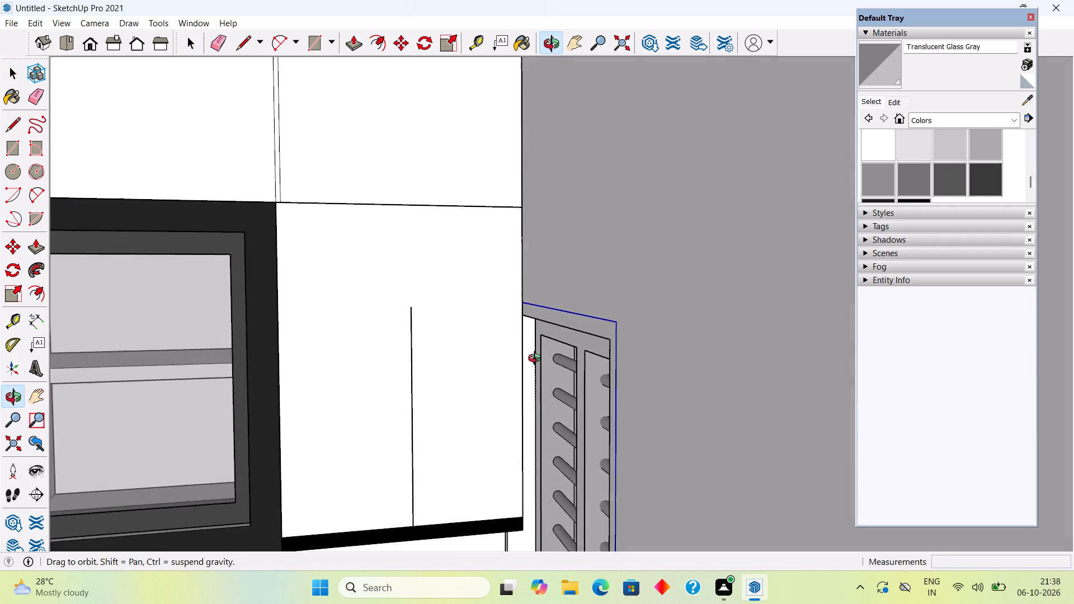
pyautogui.moveTo(537, 360); pyautogui.dragTo(535, 358, button='middle')
pyautogui.scroll(1, 533, 357)
pyautogui.rightClick(588, 258)
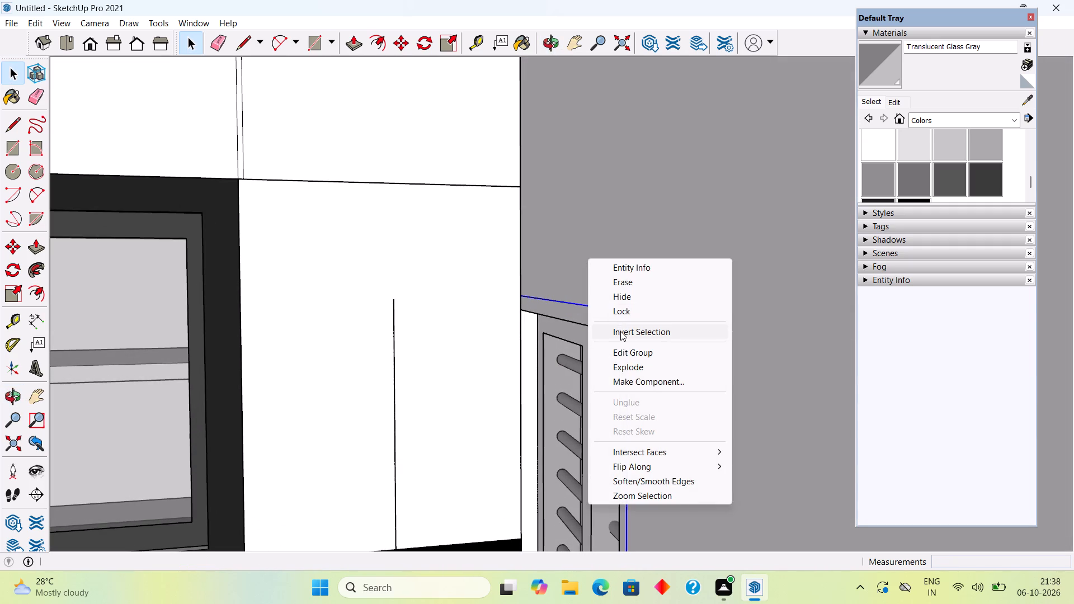
pyautogui.click(620, 299)
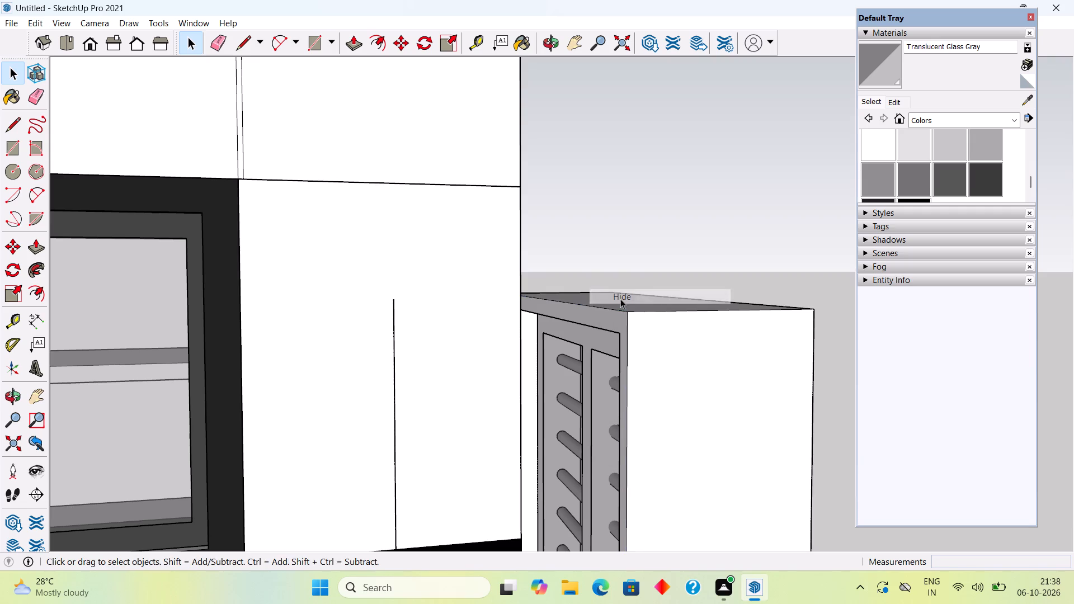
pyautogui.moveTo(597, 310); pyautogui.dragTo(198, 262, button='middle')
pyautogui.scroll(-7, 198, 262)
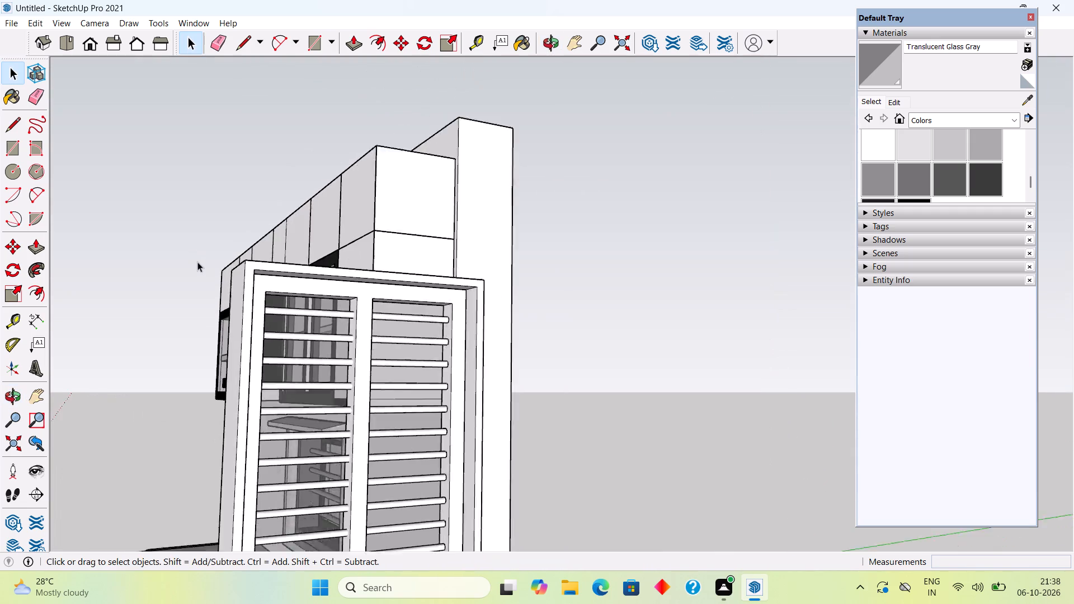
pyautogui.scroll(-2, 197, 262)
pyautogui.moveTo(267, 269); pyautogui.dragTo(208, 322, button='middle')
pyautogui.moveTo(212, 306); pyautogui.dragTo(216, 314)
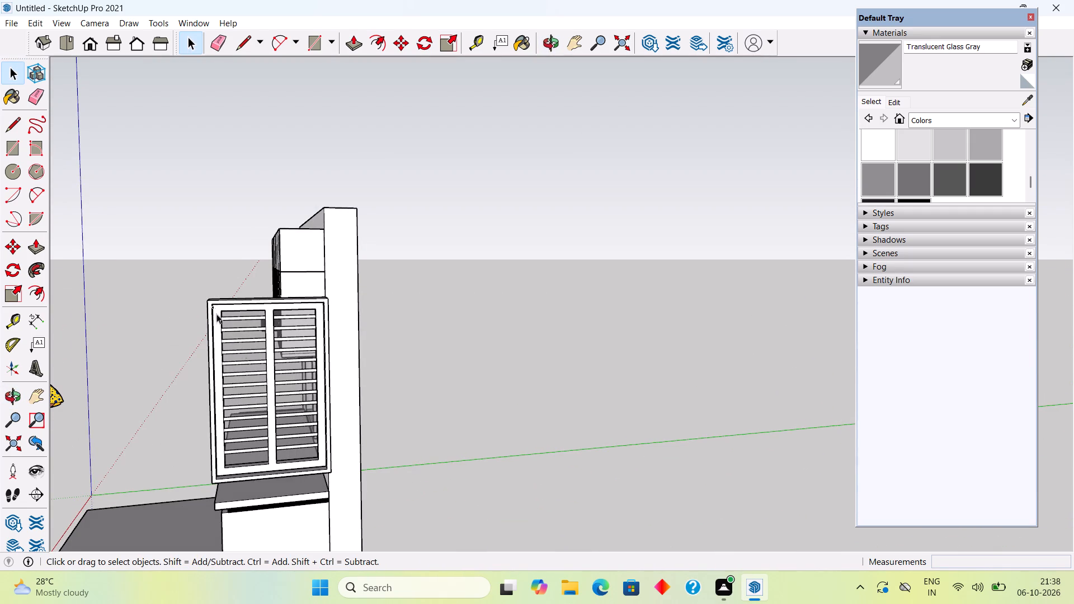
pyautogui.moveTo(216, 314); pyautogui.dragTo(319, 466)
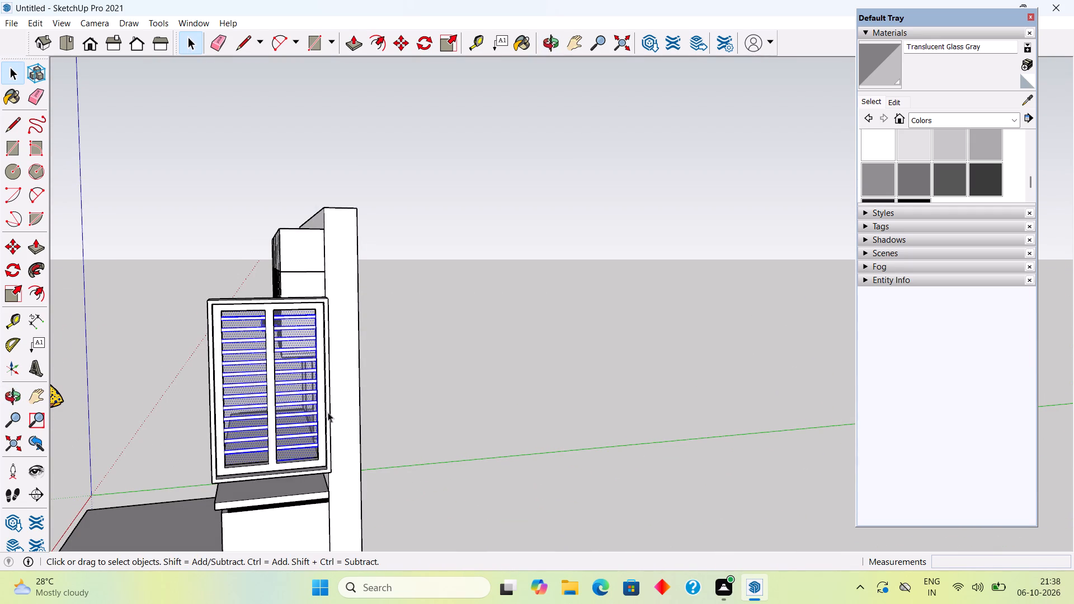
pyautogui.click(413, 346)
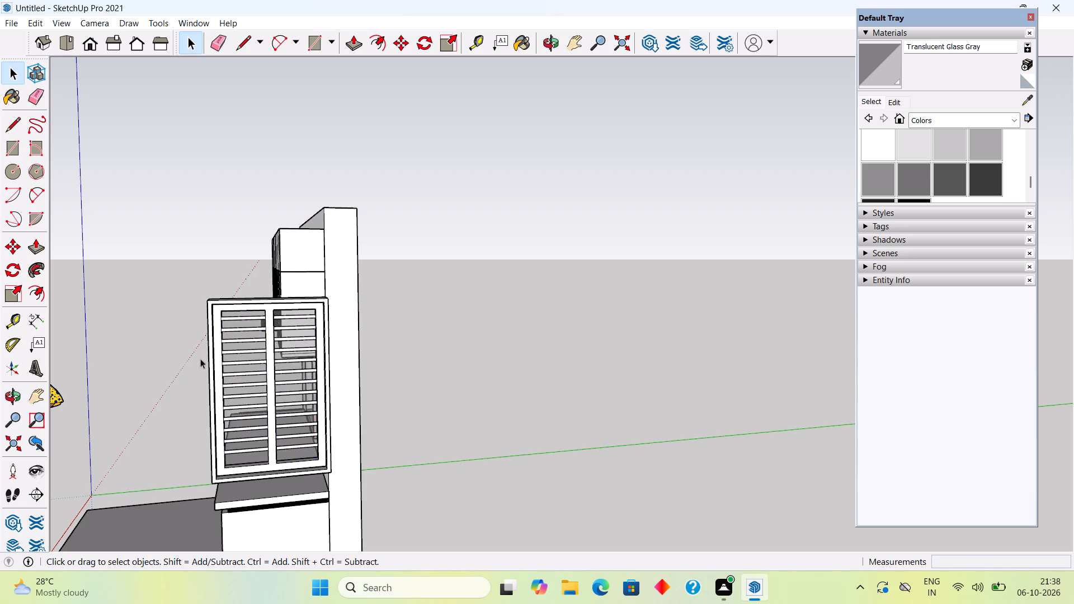
# Make the side window's frame, together with both of its glass panels, into a single group.
pyautogui.moveTo(200, 358); pyautogui.dragTo(641, 322, button='middle')
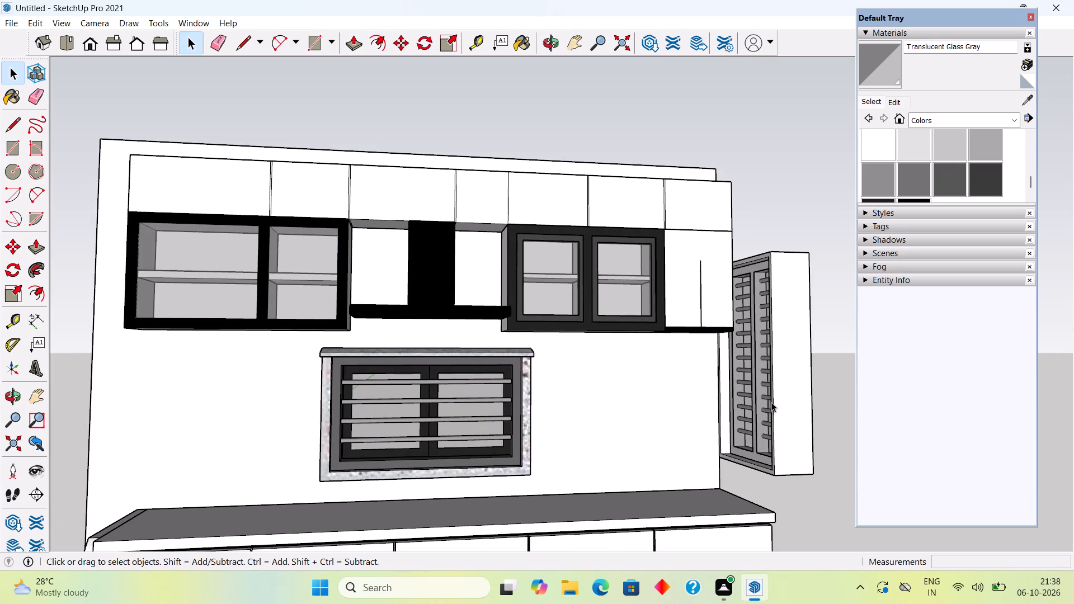
pyautogui.moveTo(647, 388); pyautogui.dragTo(840, 382, button='middle')
pyautogui.tripleClick(728, 424)
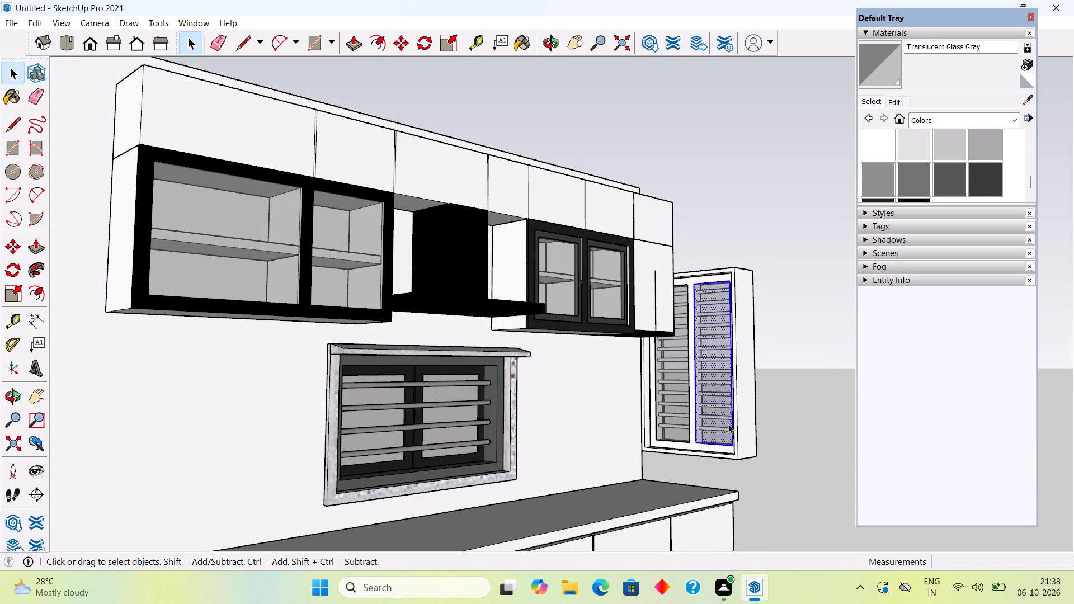
pyautogui.click(728, 424)
pyautogui.keyDown('shift'); pyautogui.tripleClick(659, 414); pyautogui.keyUp('shift')
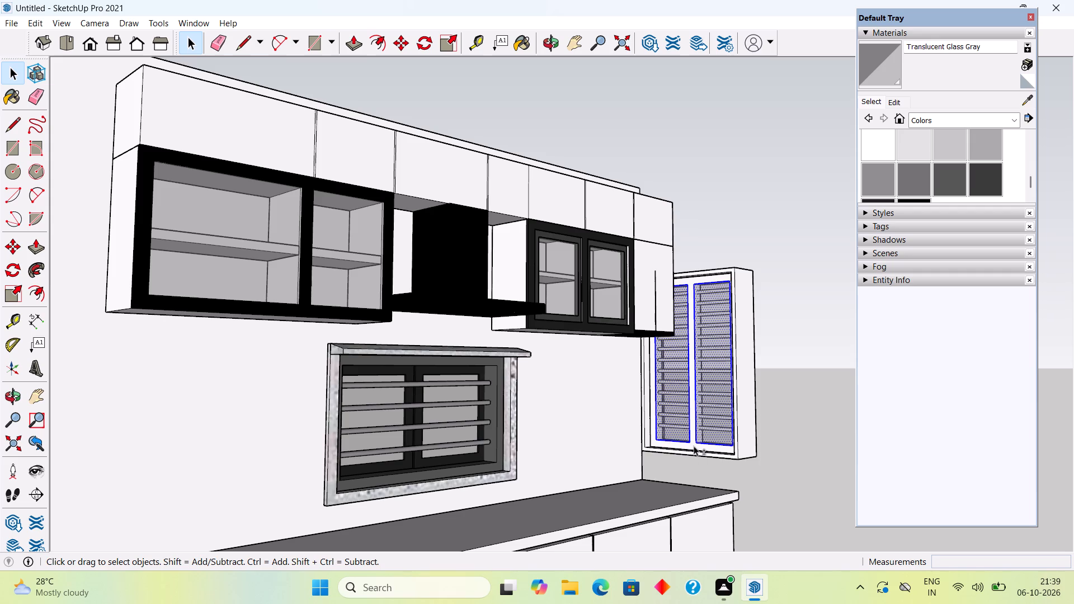
pyautogui.keyDown('shift'); pyautogui.click(694, 446); pyautogui.keyUp('shift')
pyautogui.keyDown('shift'); pyautogui.click(698, 454); pyautogui.keyUp('shift')
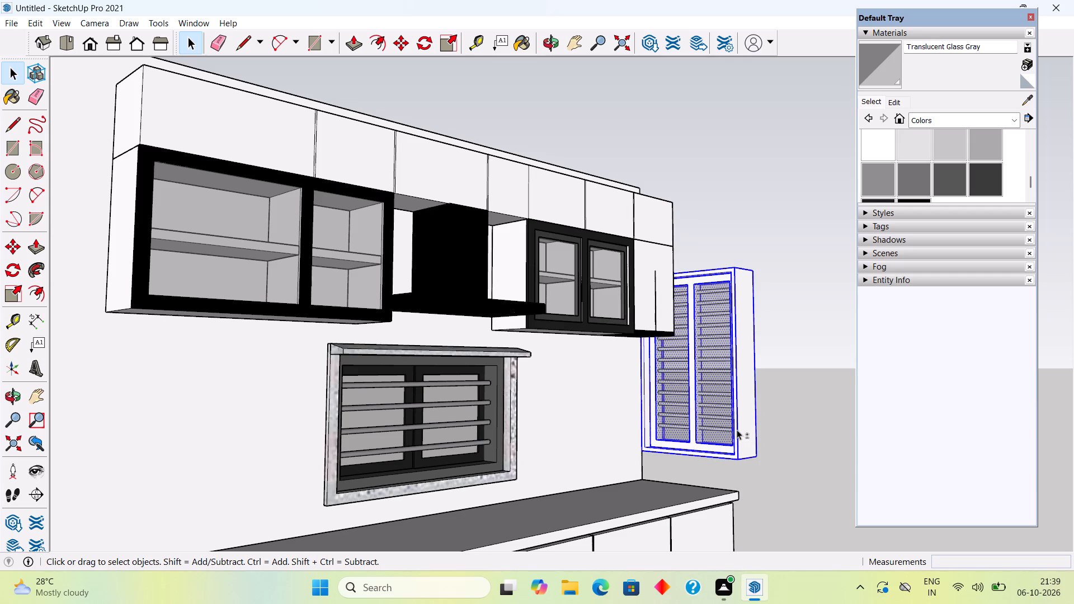
pyautogui.keyDown('shift'); pyautogui.rightClick(737, 428); pyautogui.keyUp('shift')
pyautogui.click(782, 329)
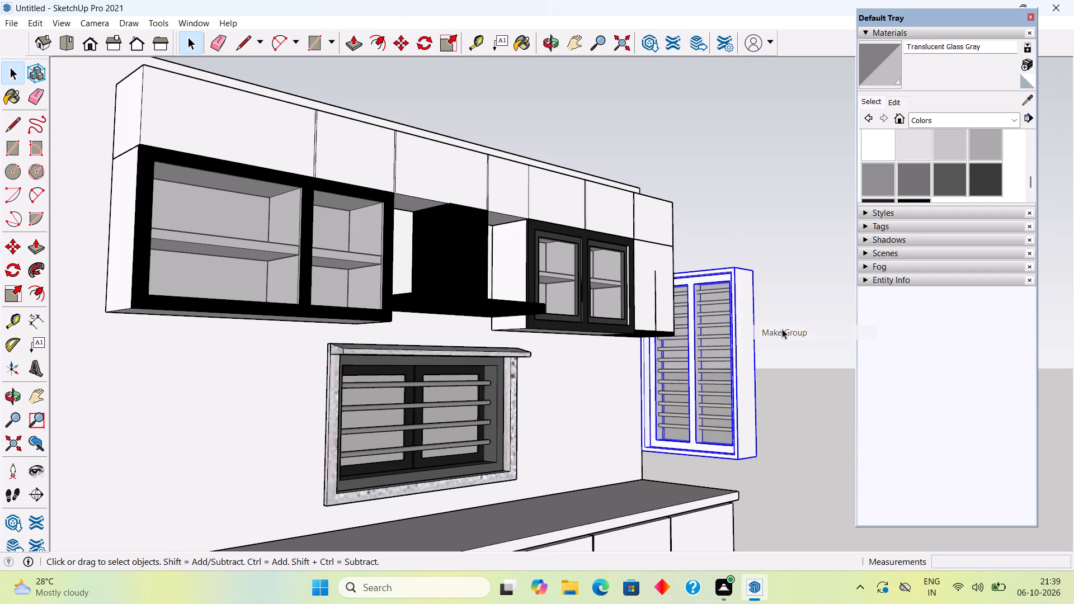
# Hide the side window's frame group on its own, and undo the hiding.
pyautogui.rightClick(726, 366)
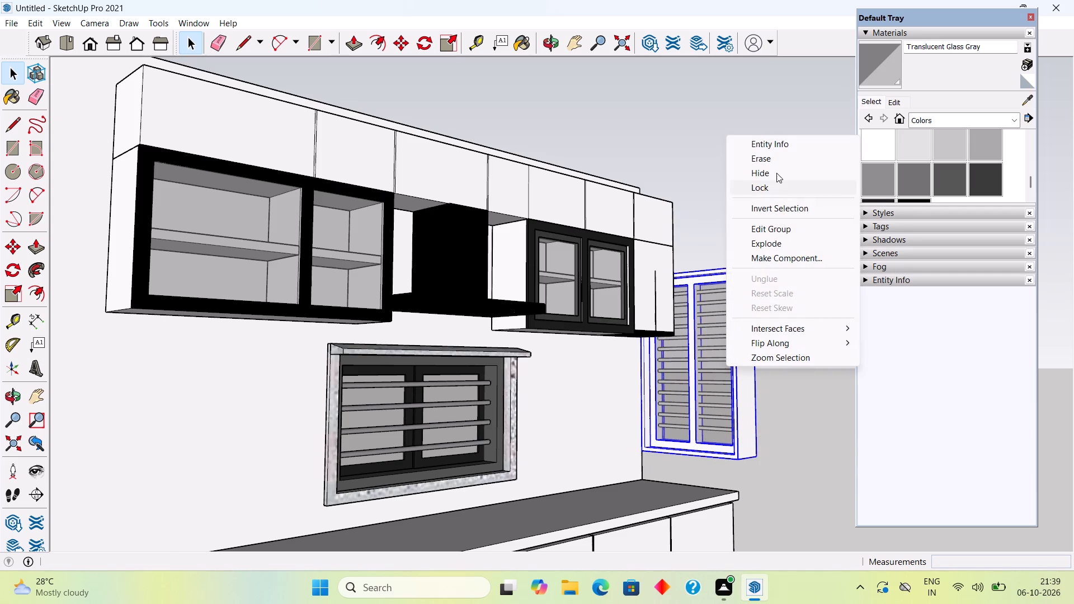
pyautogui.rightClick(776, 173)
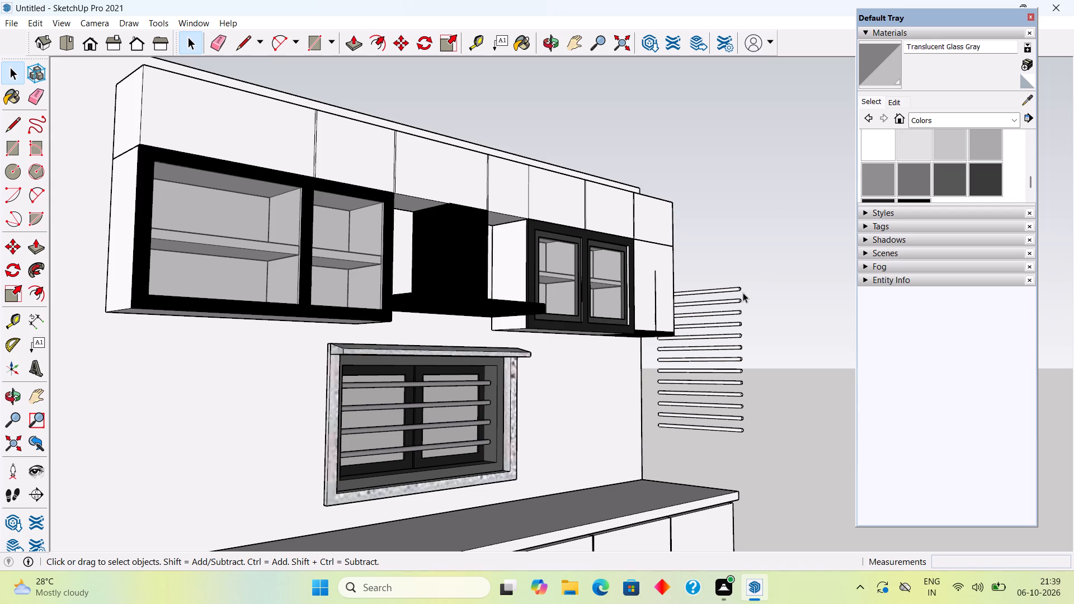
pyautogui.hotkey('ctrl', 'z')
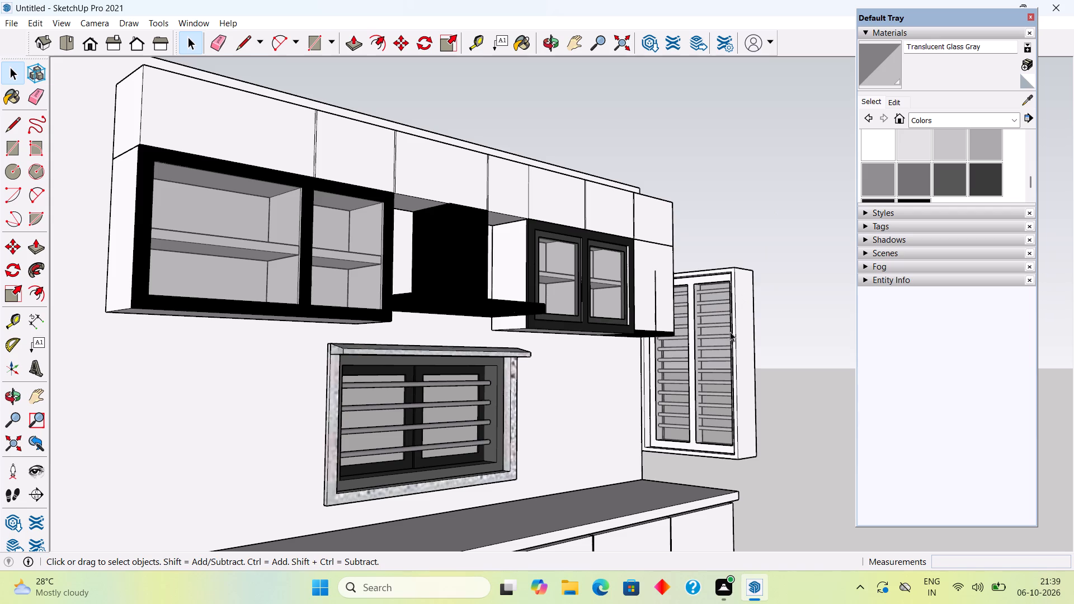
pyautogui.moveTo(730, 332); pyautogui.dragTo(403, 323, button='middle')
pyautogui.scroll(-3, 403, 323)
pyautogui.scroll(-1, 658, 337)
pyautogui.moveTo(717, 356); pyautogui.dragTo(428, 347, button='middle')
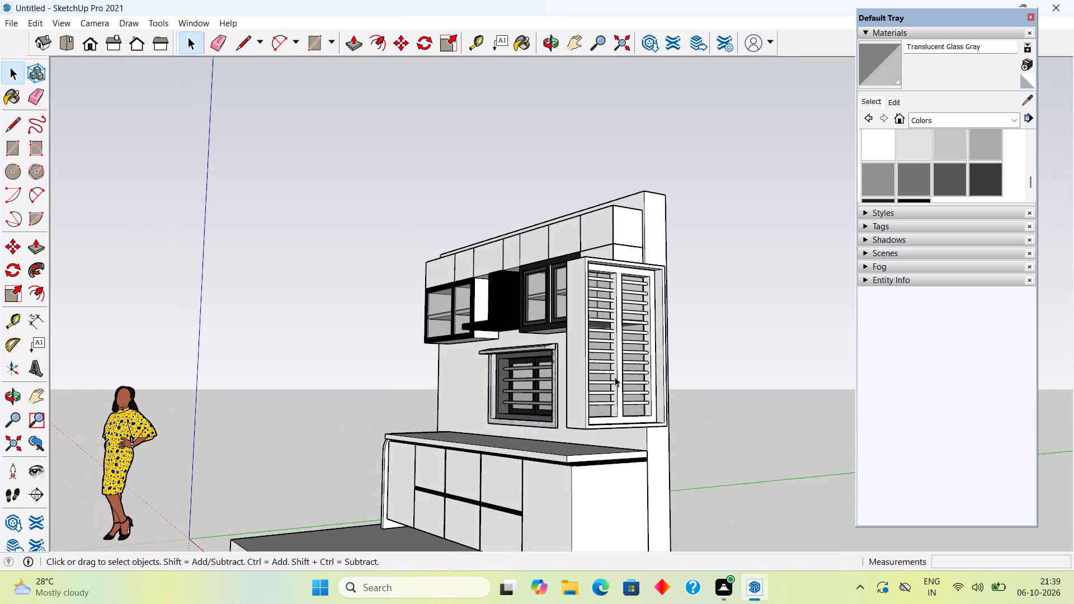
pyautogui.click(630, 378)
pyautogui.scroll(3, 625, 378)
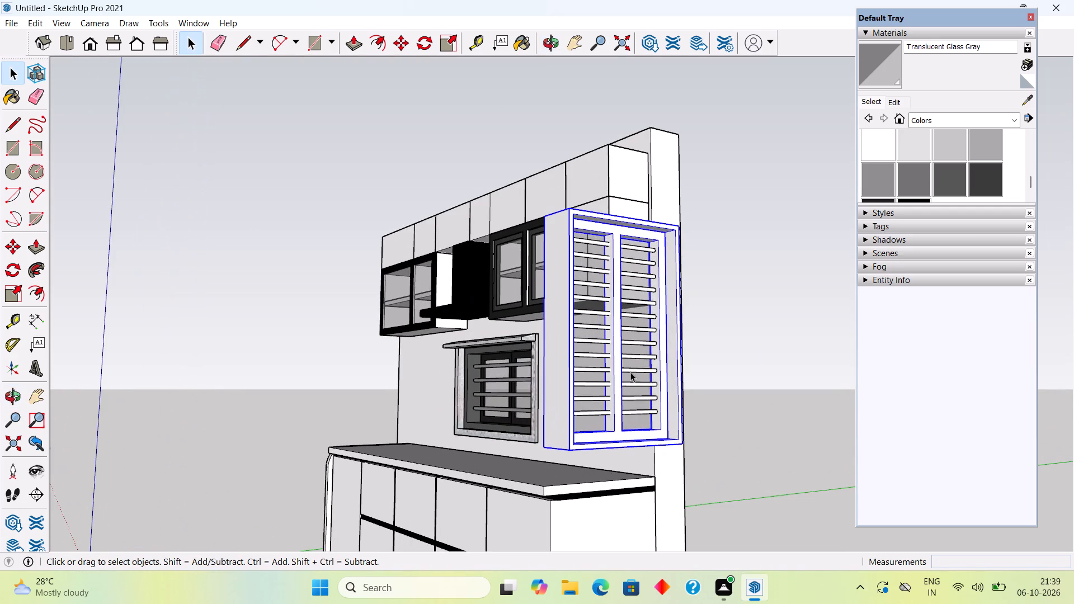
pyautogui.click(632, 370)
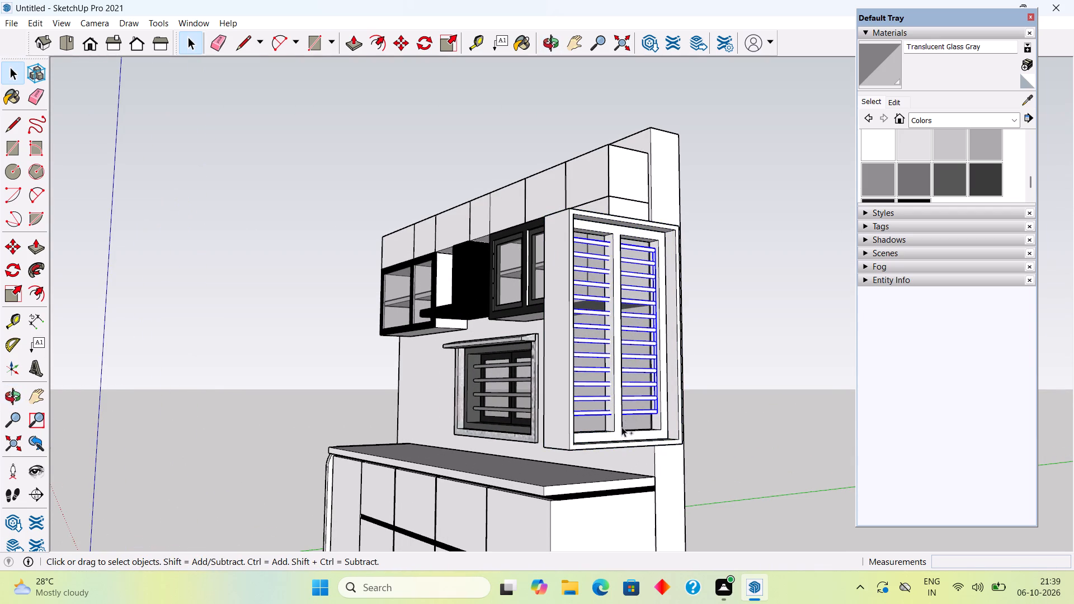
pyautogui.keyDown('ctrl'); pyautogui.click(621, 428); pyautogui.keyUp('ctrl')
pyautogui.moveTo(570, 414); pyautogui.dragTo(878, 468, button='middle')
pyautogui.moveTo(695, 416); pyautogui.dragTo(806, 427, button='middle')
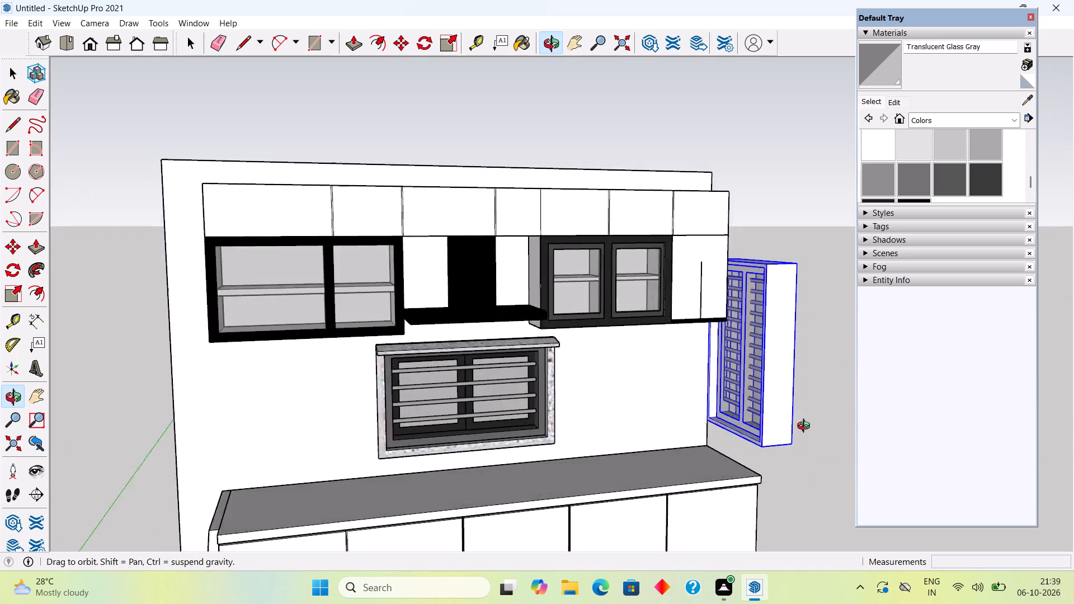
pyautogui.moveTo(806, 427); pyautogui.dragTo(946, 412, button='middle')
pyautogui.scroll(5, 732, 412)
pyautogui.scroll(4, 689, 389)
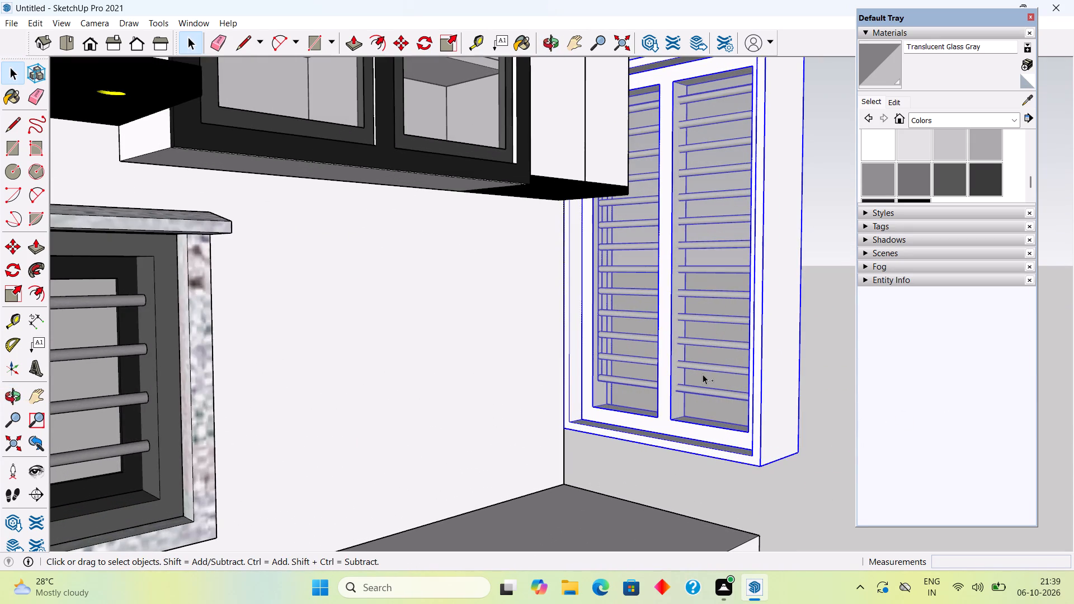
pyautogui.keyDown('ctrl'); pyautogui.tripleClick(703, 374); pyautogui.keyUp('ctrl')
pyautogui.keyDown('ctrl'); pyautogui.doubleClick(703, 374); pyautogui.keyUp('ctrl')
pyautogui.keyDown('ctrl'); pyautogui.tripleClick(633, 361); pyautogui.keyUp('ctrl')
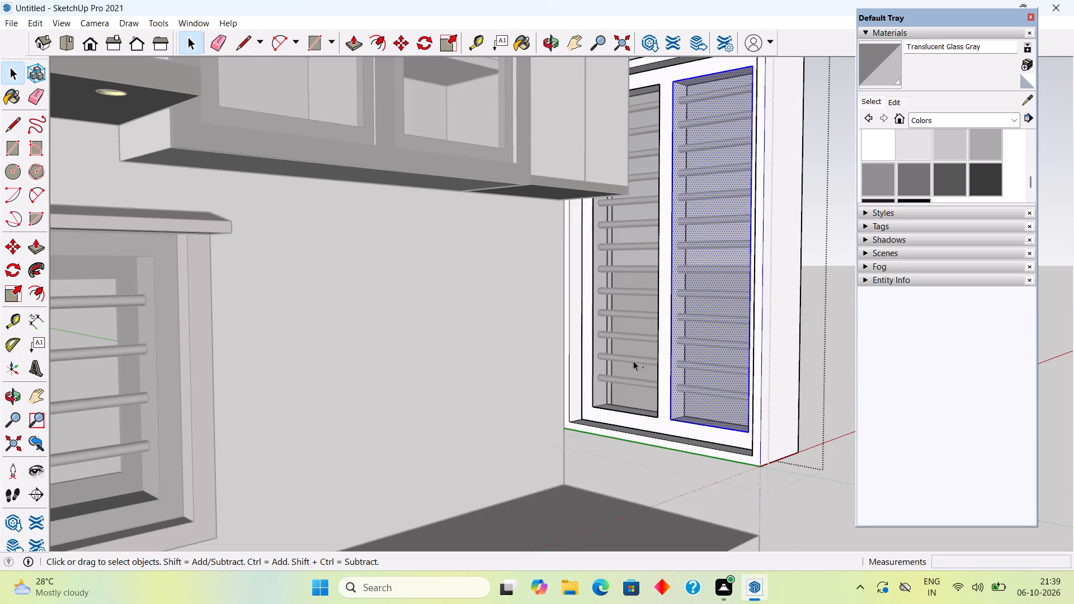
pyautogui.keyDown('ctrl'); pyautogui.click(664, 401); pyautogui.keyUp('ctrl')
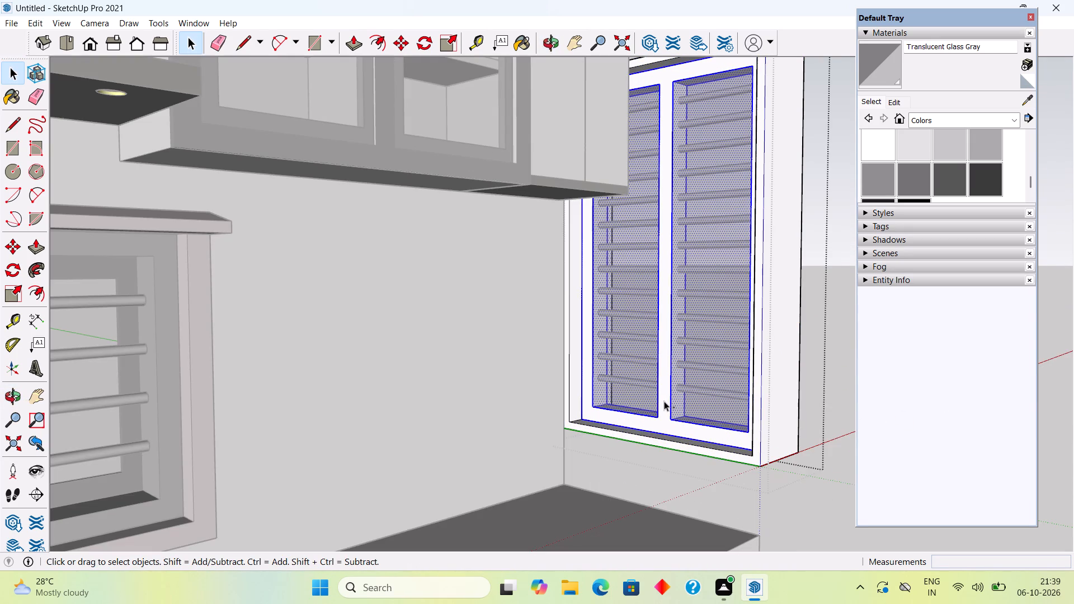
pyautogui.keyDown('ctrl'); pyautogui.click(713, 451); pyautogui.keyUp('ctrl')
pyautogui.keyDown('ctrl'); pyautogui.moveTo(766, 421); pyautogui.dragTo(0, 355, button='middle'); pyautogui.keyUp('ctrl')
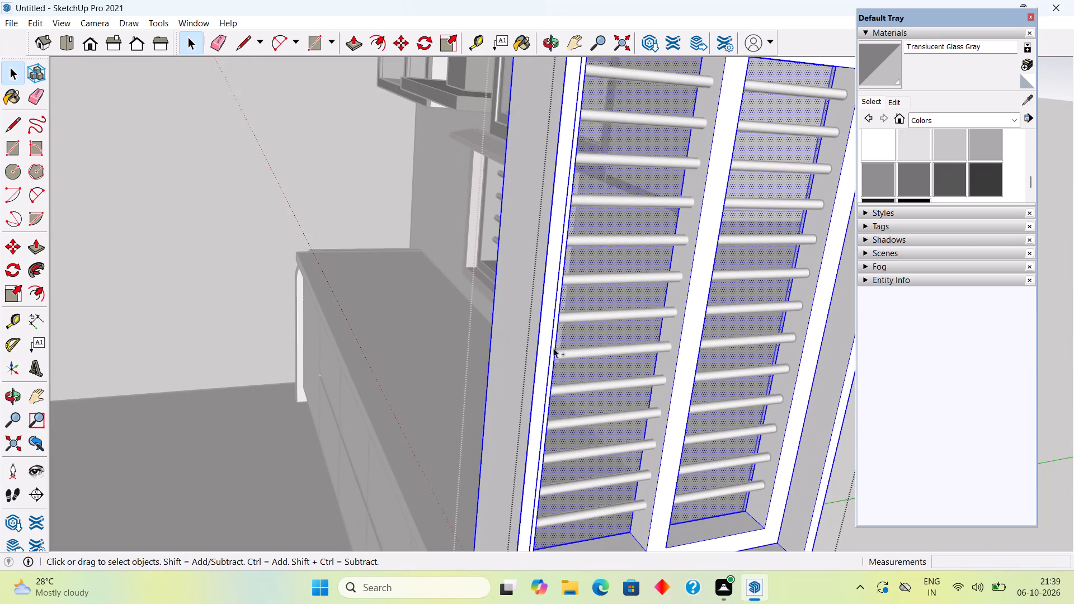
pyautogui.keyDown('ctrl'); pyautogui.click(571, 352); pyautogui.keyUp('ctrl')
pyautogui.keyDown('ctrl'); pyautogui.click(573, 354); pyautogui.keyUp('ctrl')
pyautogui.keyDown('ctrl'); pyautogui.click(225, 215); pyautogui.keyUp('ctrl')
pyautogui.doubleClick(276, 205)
# Group the side window's frame together with its horizontal bars, and hide the whole window.
pyautogui.click(538, 314)
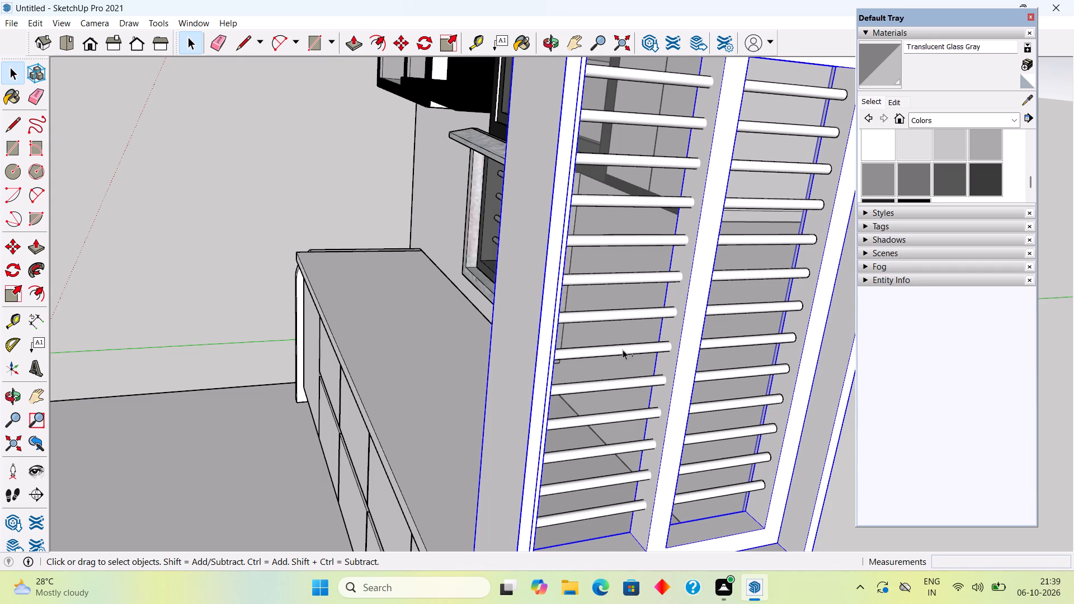
pyautogui.keyDown('ctrl'); pyautogui.click(624, 350); pyautogui.keyUp('ctrl')
pyautogui.keyDown('ctrl'); pyautogui.rightClick(628, 348); pyautogui.keyUp('ctrl')
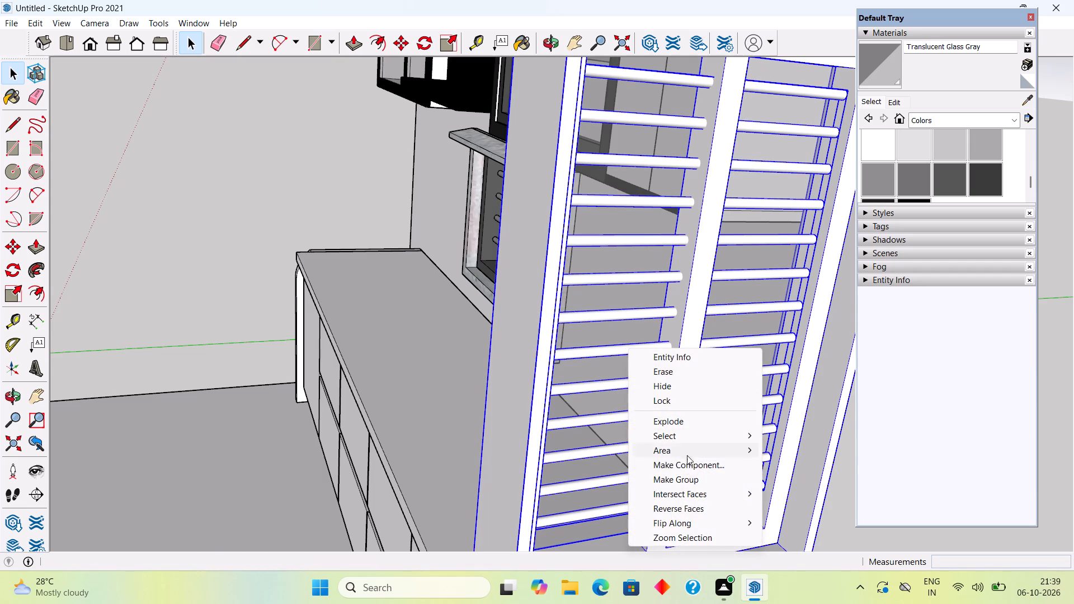
pyautogui.click(692, 480)
pyautogui.scroll(-7, 674, 416)
pyautogui.moveTo(534, 367); pyautogui.dragTo(766, 374, button='middle')
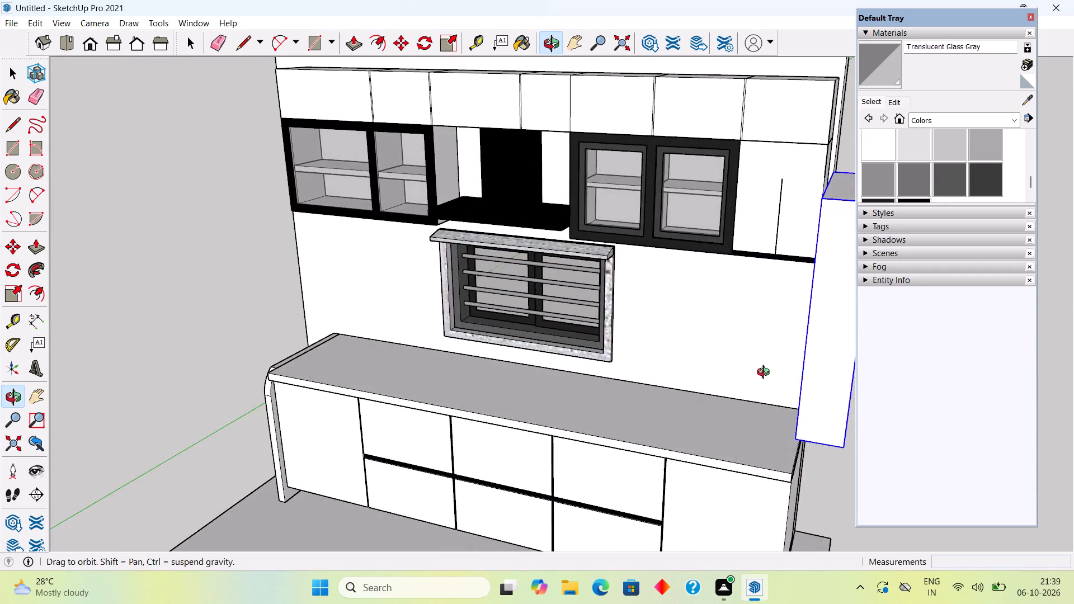
pyautogui.moveTo(766, 374); pyautogui.dragTo(752, 360, button='middle')
pyautogui.scroll(-10, 761, 368)
pyautogui.moveTo(583, 375); pyautogui.dragTo(910, 344, button='middle')
pyautogui.scroll(5, 680, 275)
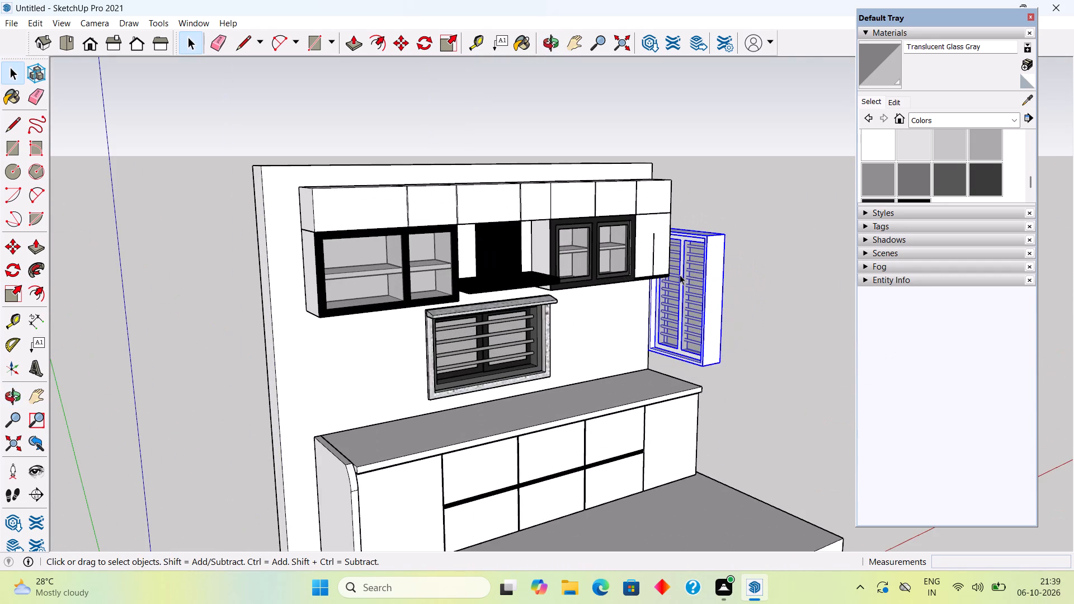
pyautogui.rightClick(680, 275)
pyautogui.click(709, 310)
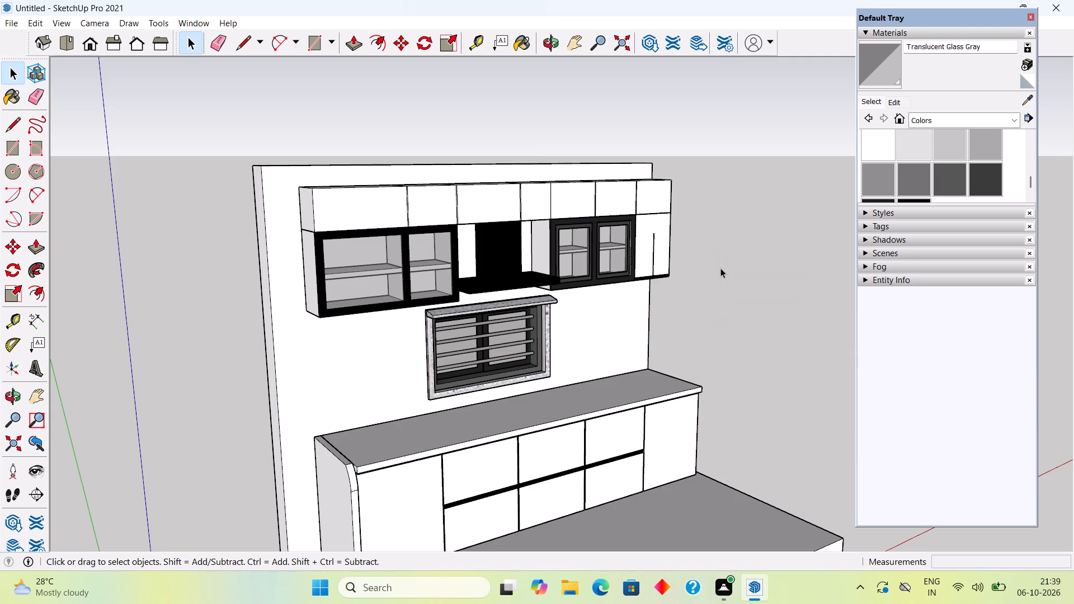
# Inside the end upper cabinet's group, push its exposed side face and the base strip's end in 8 1/16" to the vertical line.
pyautogui.moveTo(709, 250); pyautogui.dragTo(162, 244, button='middle')
pyautogui.scroll(5, 743, 356)
pyautogui.scroll(3, 576, 242)
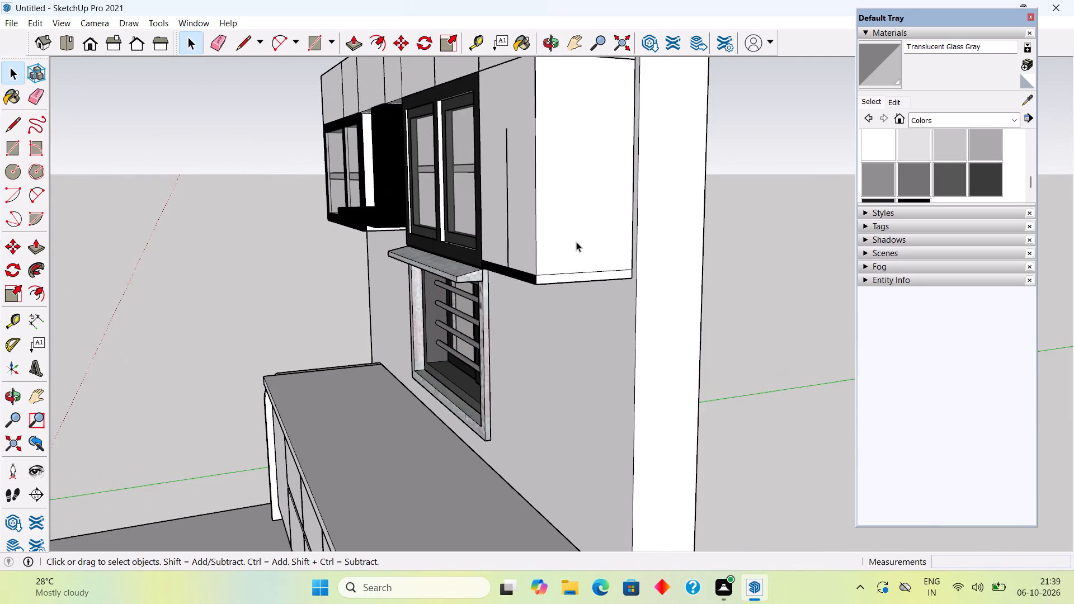
pyautogui.tripleClick(576, 242)
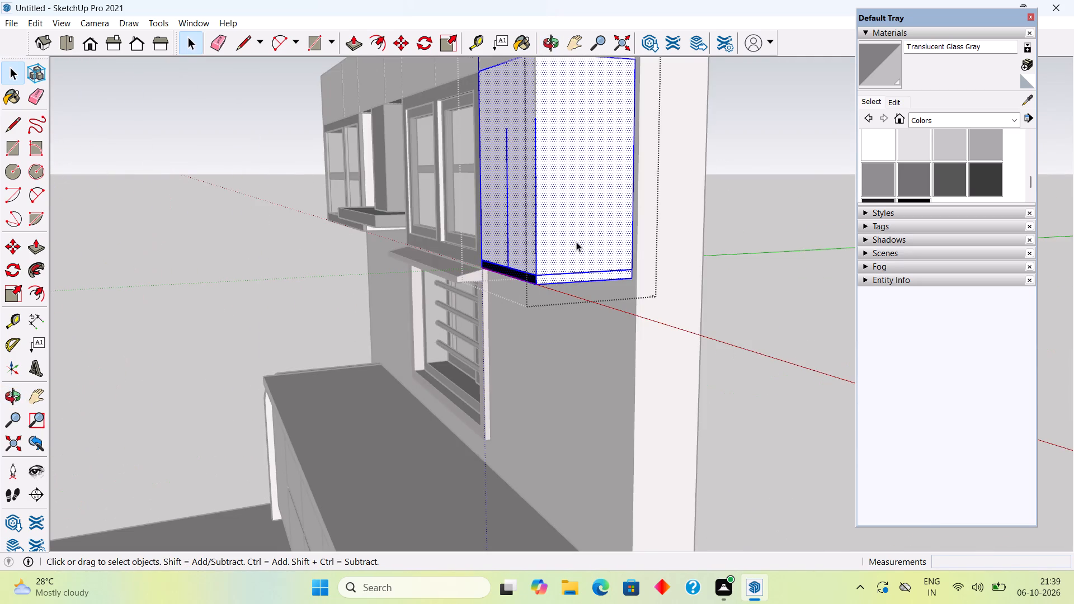
pyautogui.press('p')
pyautogui.click(576, 242)
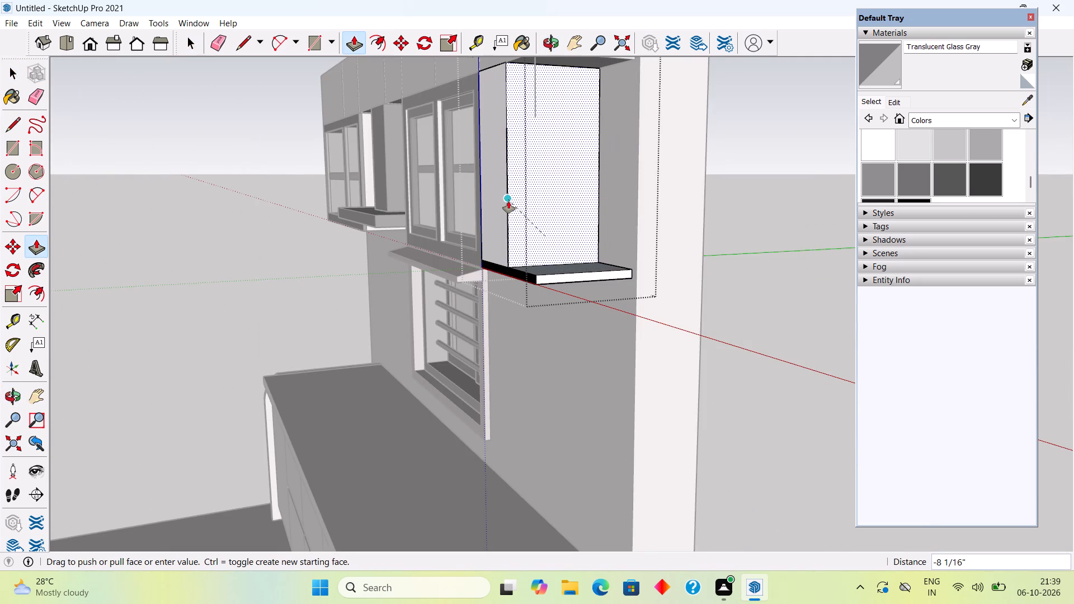
pyautogui.click(508, 201)
pyautogui.click(555, 277)
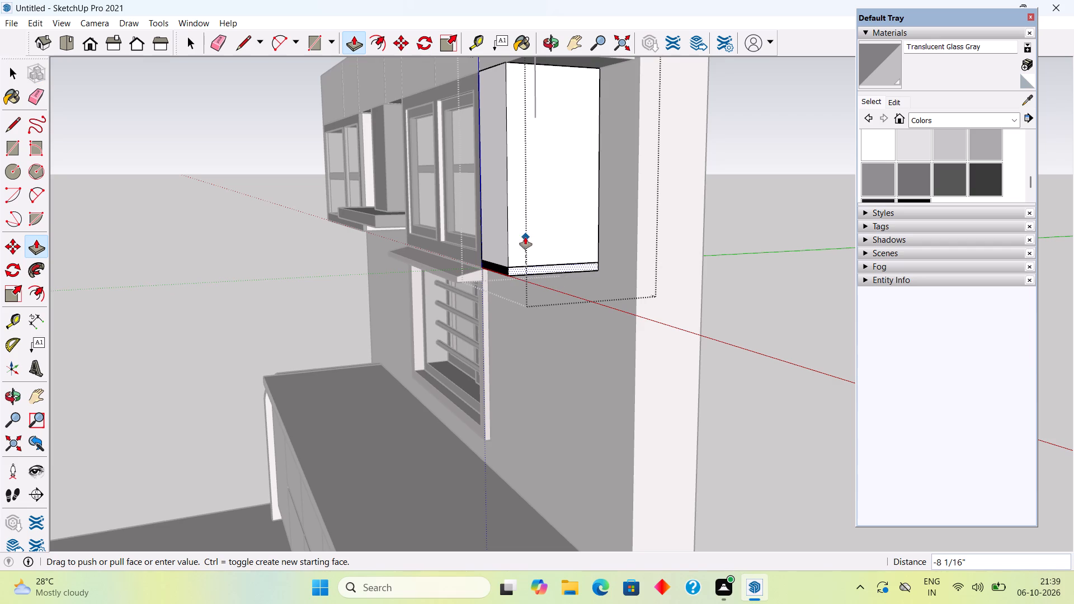
pyautogui.click(515, 230)
# Inside the top row of upper cabinets' group, push the exposed end face in 8 1/16" to align with the cabinet below.
pyautogui.scroll(-9, 515, 230)
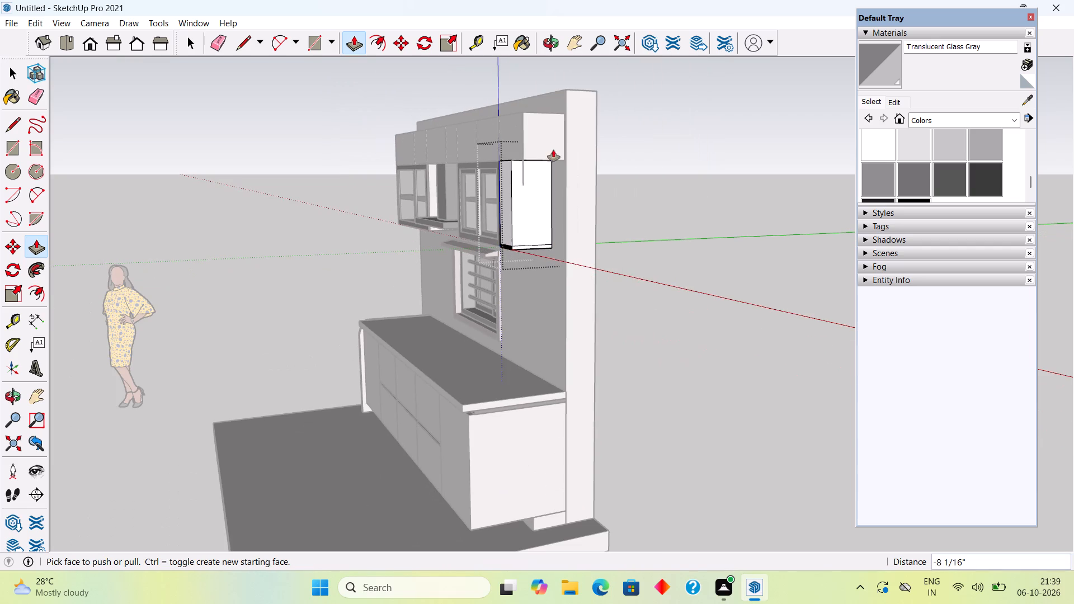
pyautogui.click(553, 146)
pyautogui.press('space')
pyautogui.tripleClick(548, 140)
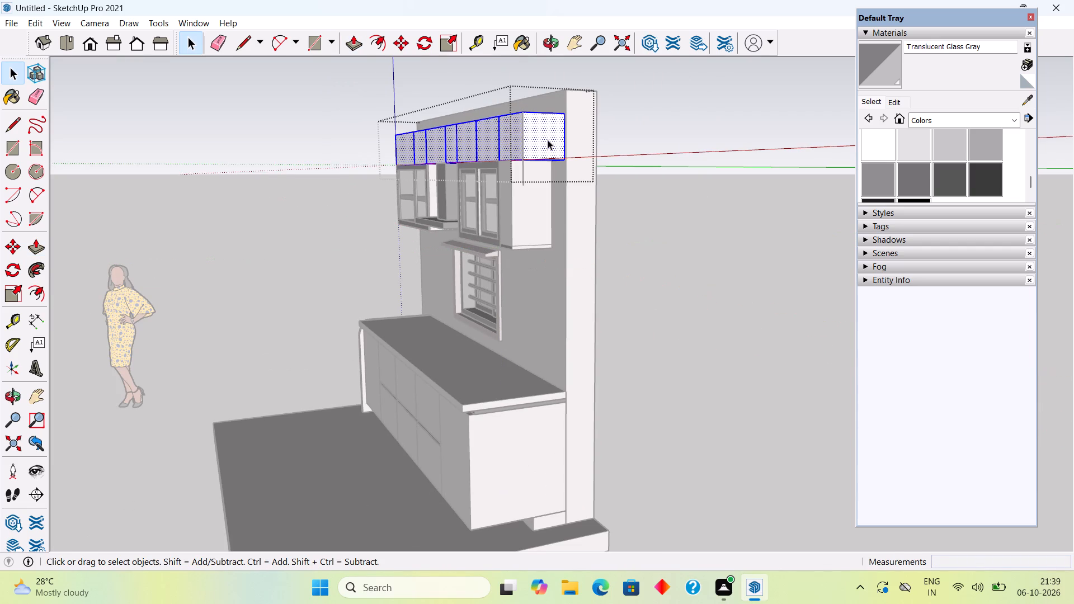
pyautogui.press('p')
pyautogui.click(558, 130)
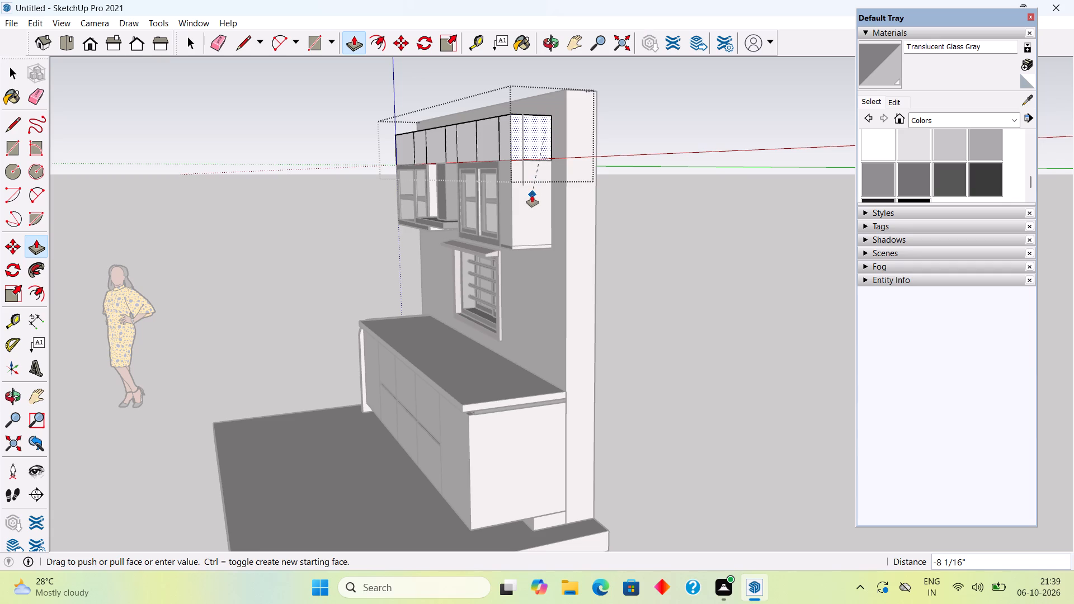
pyautogui.click(532, 195)
pyautogui.press('space')
pyautogui.click(658, 218)
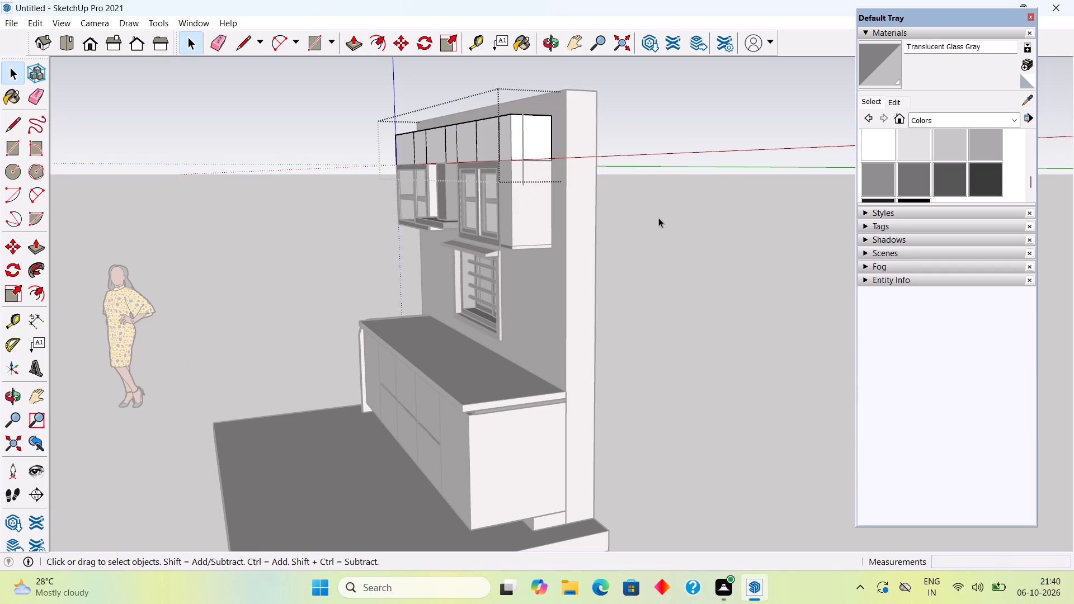
# Delete the leftover vertical reference line beside the end upper cabinets.
pyautogui.moveTo(572, 238); pyautogui.dragTo(836, 310, button='middle')
pyautogui.scroll(4, 698, 210)
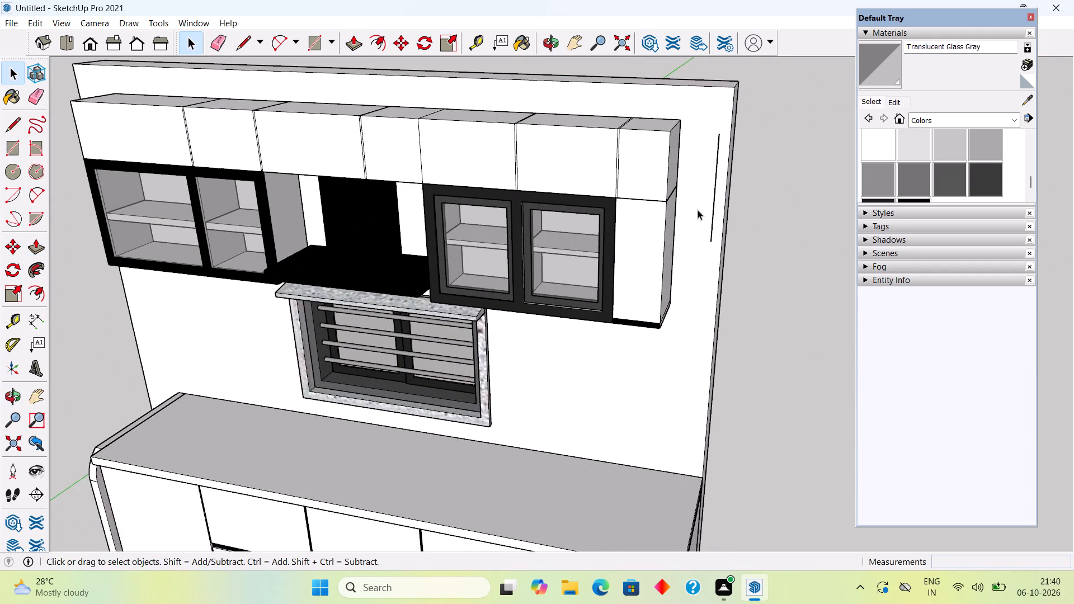
pyautogui.click(712, 225)
pyautogui.press('Delete')
# Unhide all hidden geometry to restore the side wall, column and side window.
pyautogui.moveTo(598, 257); pyautogui.dragTo(708, 172, button='middle')
pyautogui.scroll(3, 691, 233)
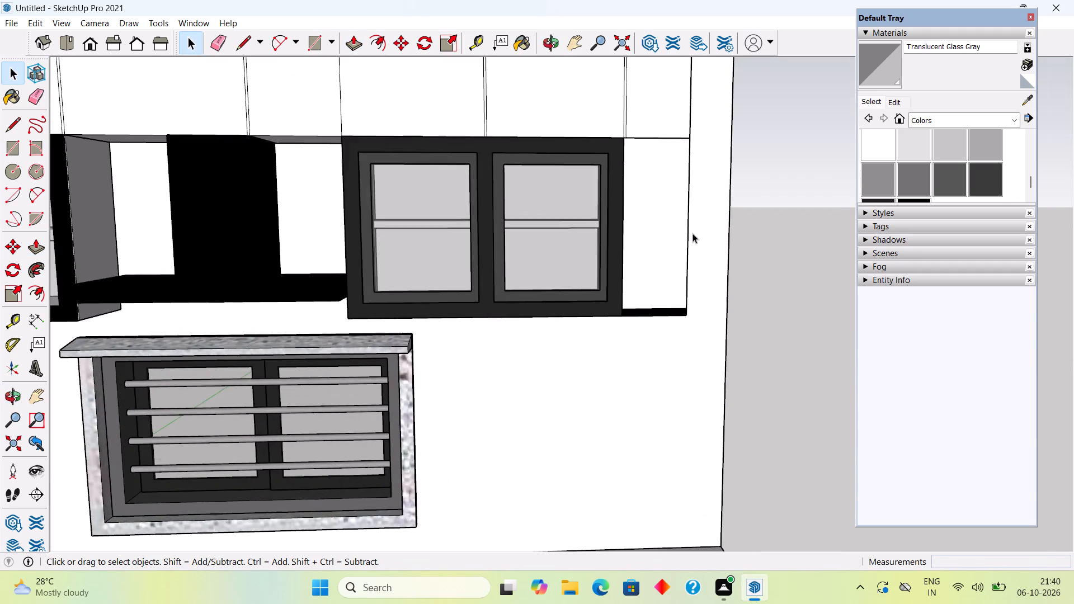
pyautogui.scroll(-12, 693, 233)
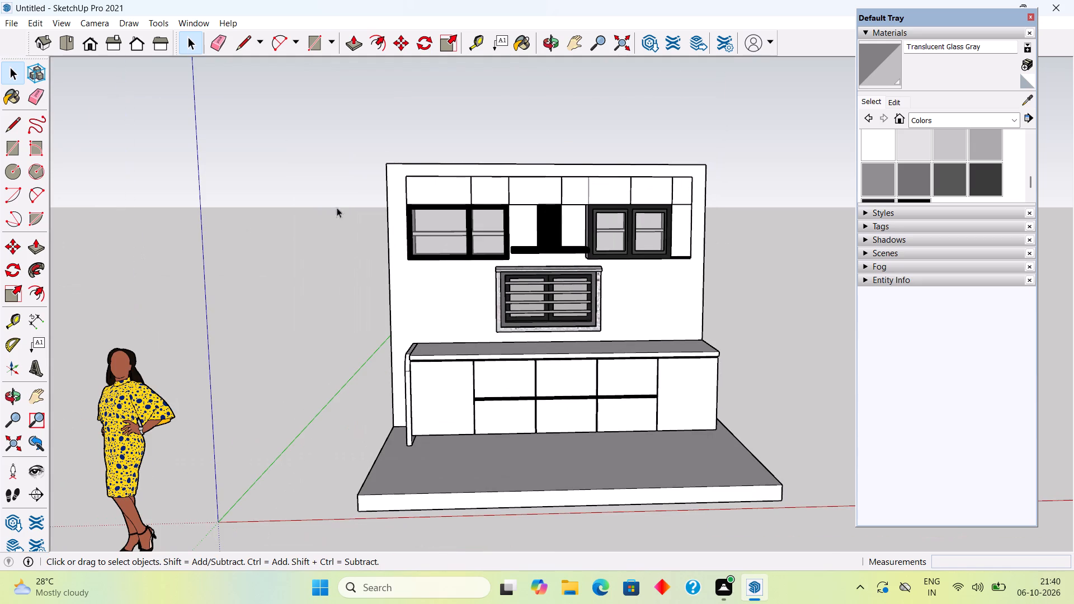
pyautogui.click(38, 25)
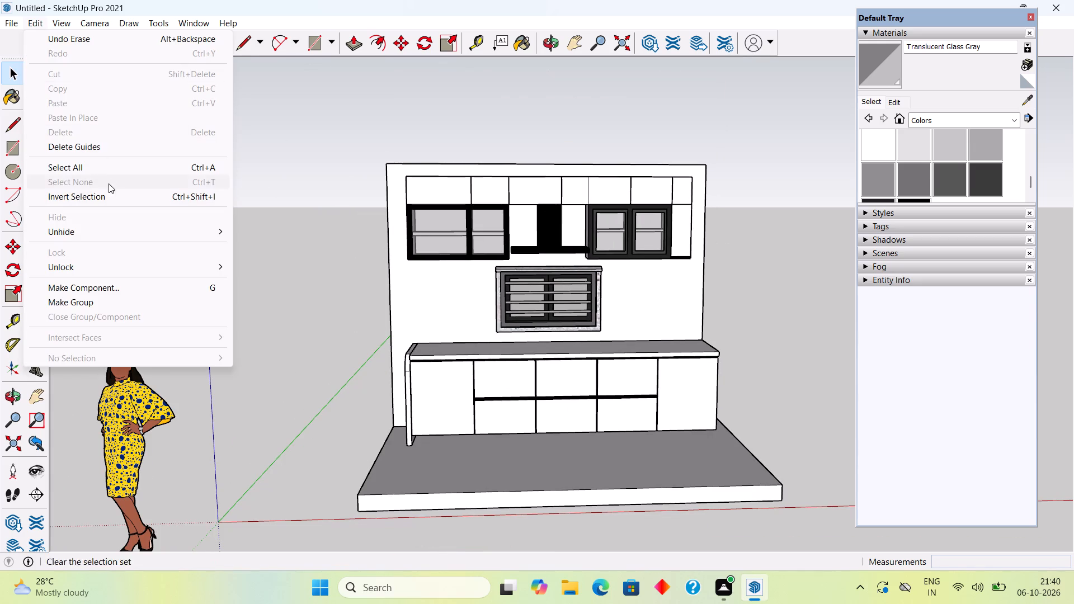
pyautogui.click(134, 232)
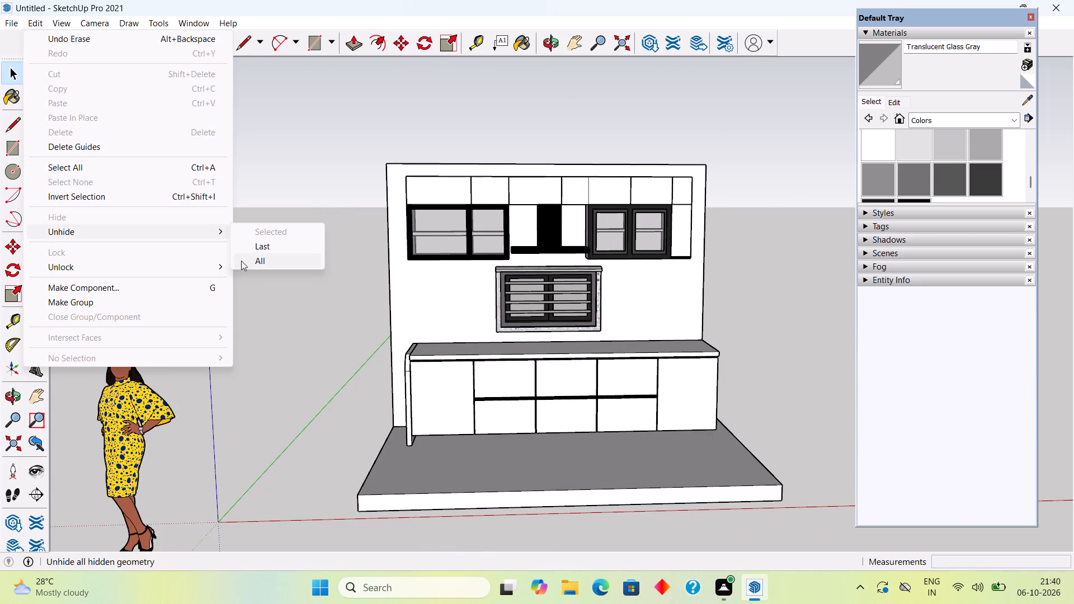
pyautogui.click(241, 261)
# Review the whole kitchen from the front, above and behind, checking the walls, column and cabinets.
pyautogui.moveTo(556, 314); pyautogui.dragTo(831, 304, button='middle')
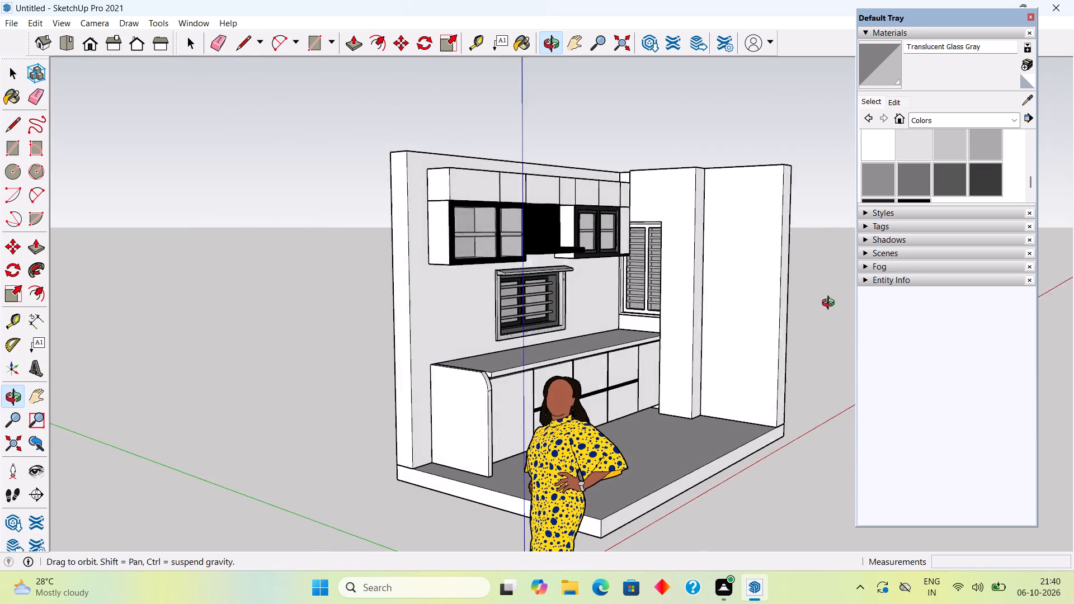
pyautogui.moveTo(831, 304); pyautogui.dragTo(489, 300, button='middle')
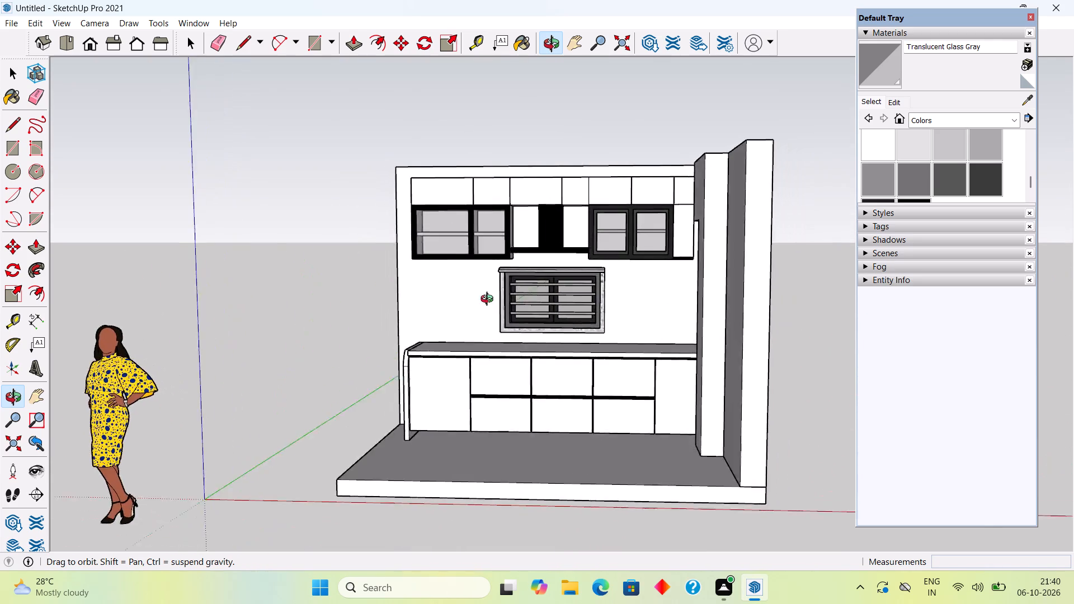
pyautogui.moveTo(489, 300); pyautogui.dragTo(646, 400, button='middle')
pyautogui.scroll(-4, 647, 400)
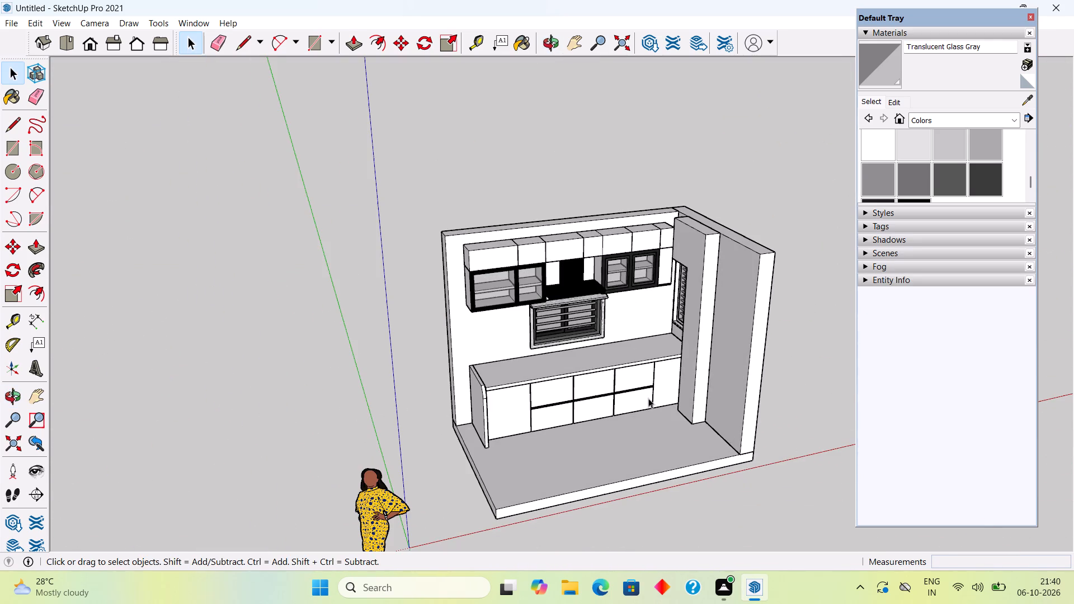
pyautogui.moveTo(684, 384); pyautogui.dragTo(748, 268, button='middle')
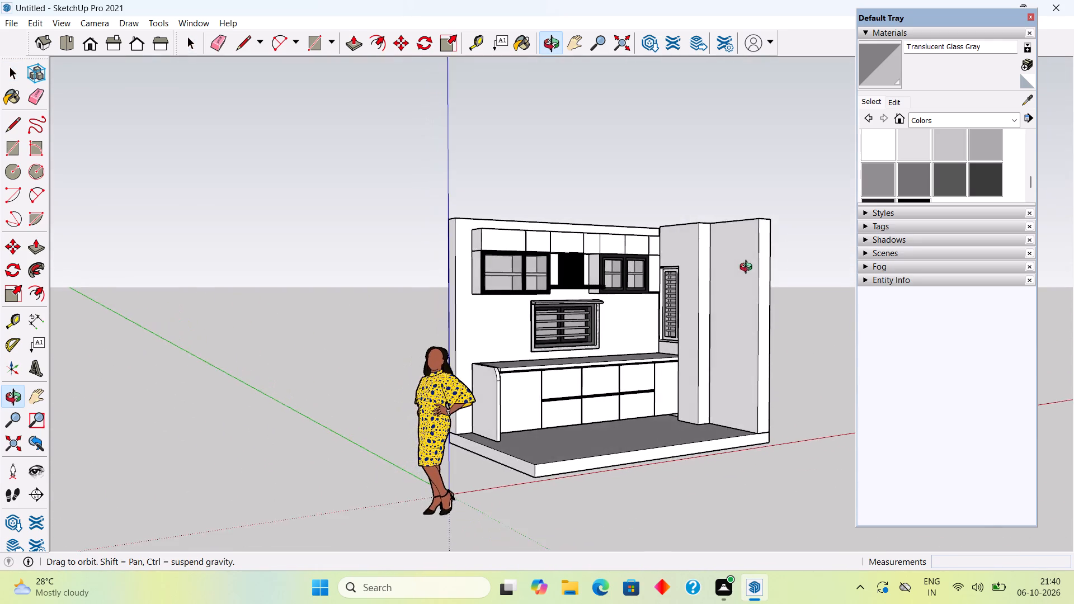
pyautogui.moveTo(748, 268); pyautogui.dragTo(0, 428, button='middle')
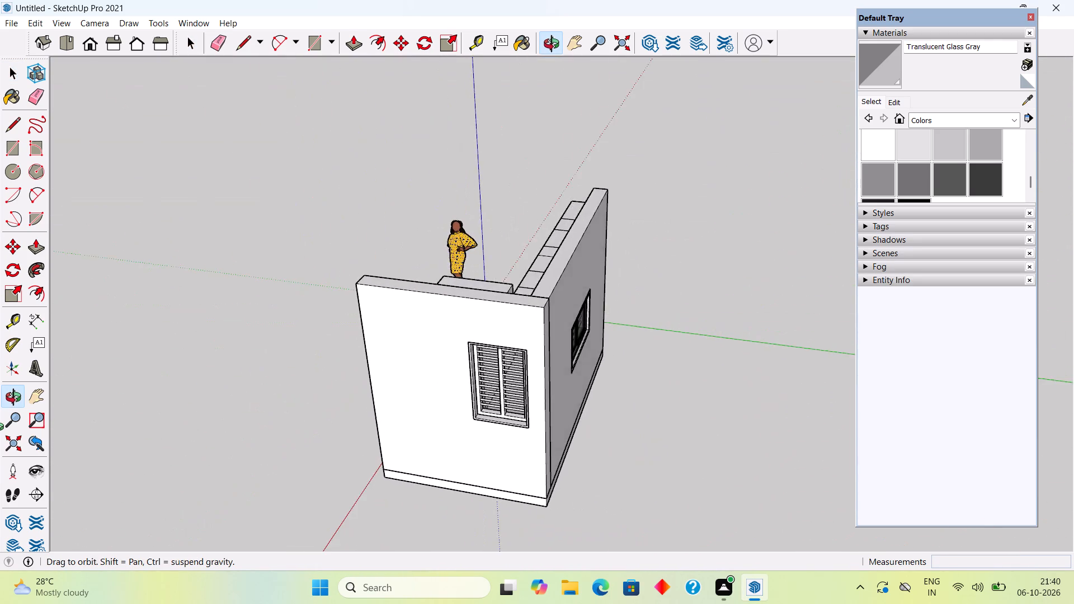
pyautogui.moveTo(0, 428); pyautogui.dragTo(786, 310, button='middle')
pyautogui.scroll(3, 718, 226)
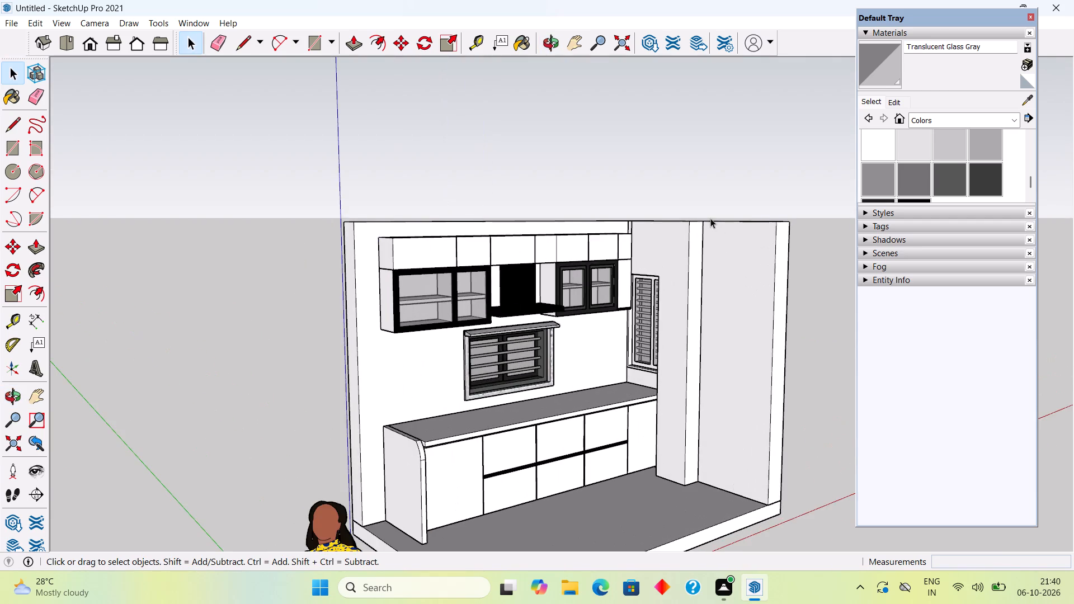
# Inside the column's group, push its top face down 6" to the top level of the upper cabinets.
pyautogui.moveTo(595, 183); pyautogui.dragTo(598, 404, button='middle')
pyautogui.scroll(5, 689, 235)
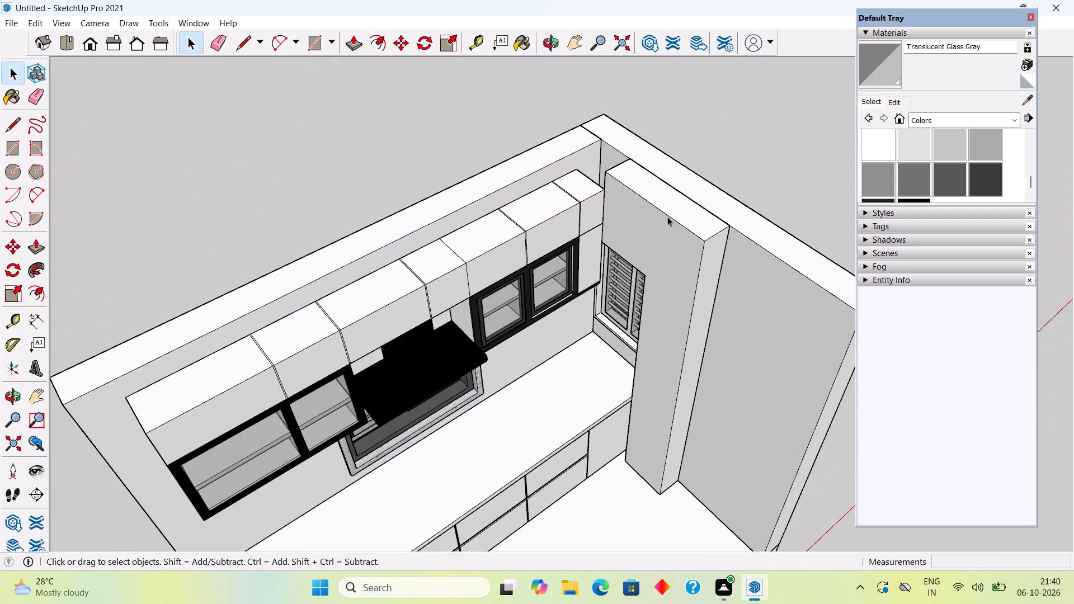
pyautogui.tripleClick(667, 216)
pyautogui.click(666, 204)
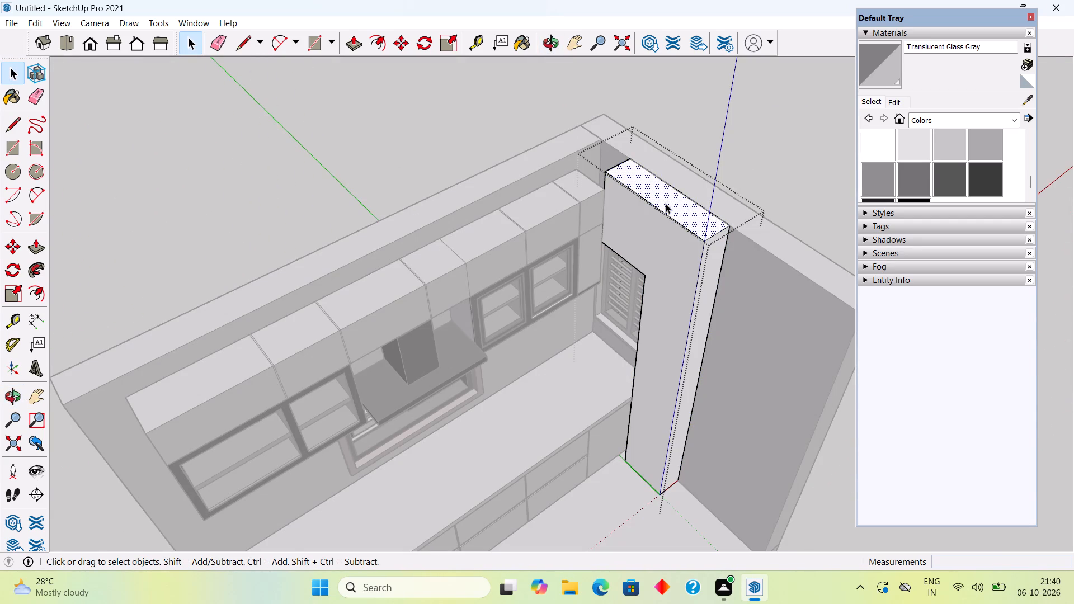
pyautogui.press('p')
pyautogui.click(666, 204)
pyautogui.click(577, 206)
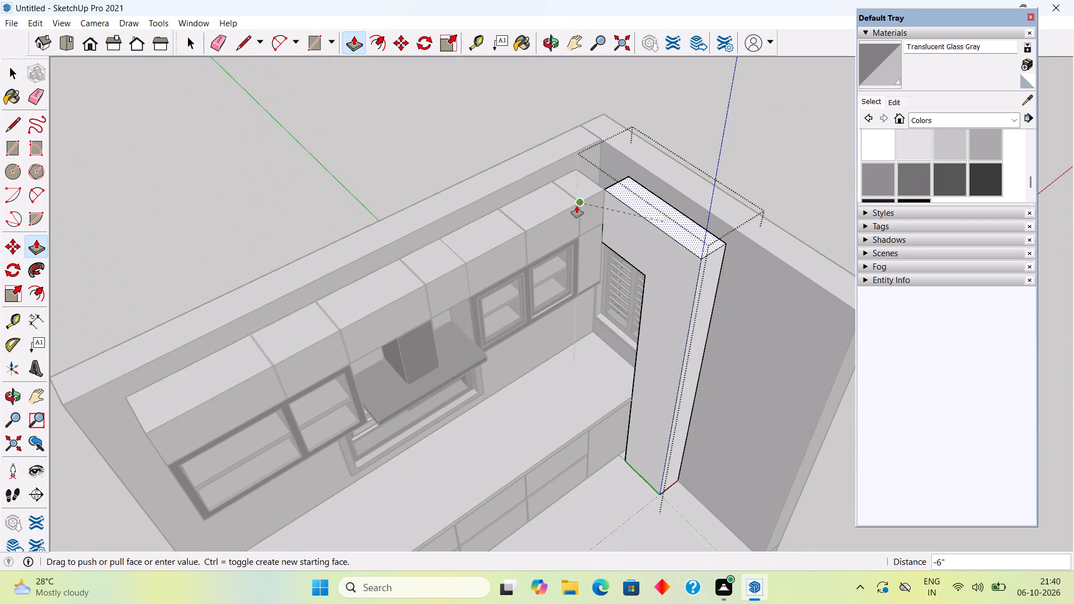
pyautogui.press('space')
# Pull the column overhang's end face above the side window about 11 7/8" toward the back wall, closing the corner gap.
pyautogui.moveTo(665, 172); pyautogui.dragTo(82, 289, button='middle')
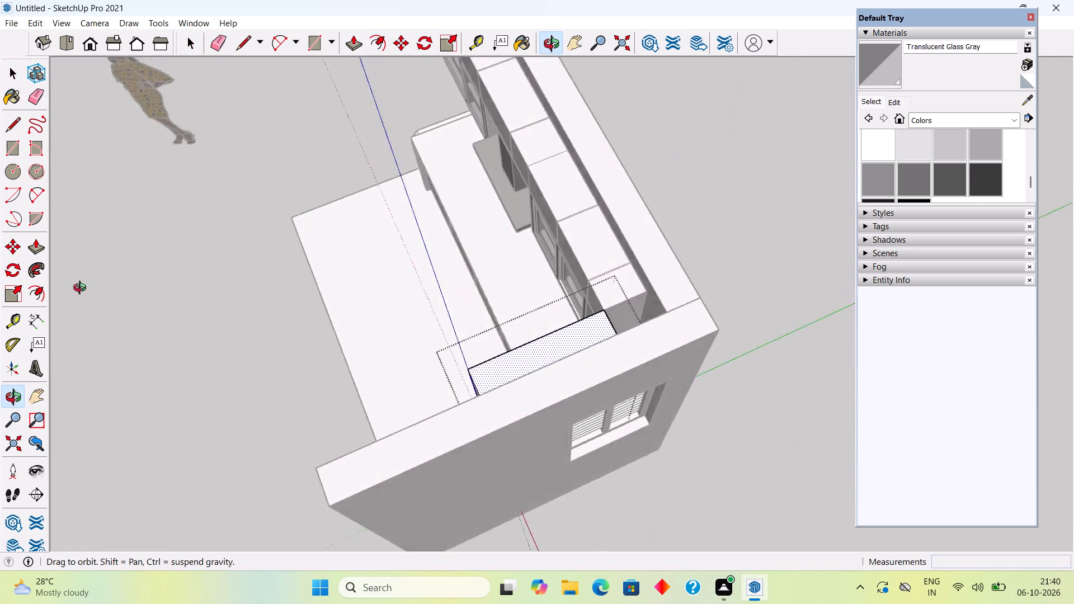
pyautogui.moveTo(82, 289); pyautogui.dragTo(0, 296, button='middle')
pyautogui.moveTo(565, 329); pyautogui.dragTo(186, 301, button='middle')
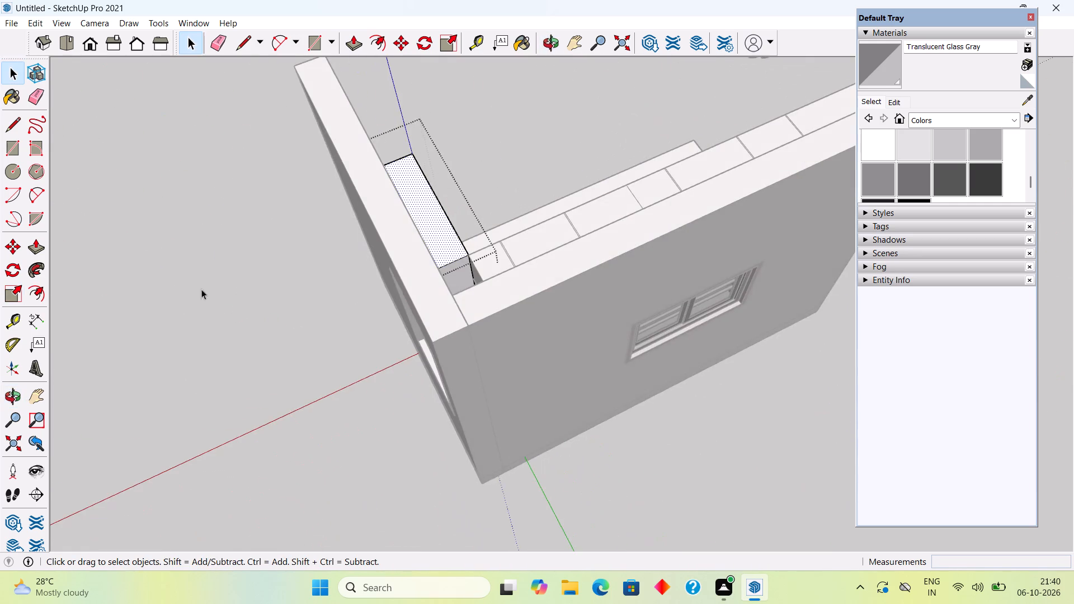
pyautogui.scroll(4, 467, 289)
pyautogui.click(460, 279)
pyautogui.press('p')
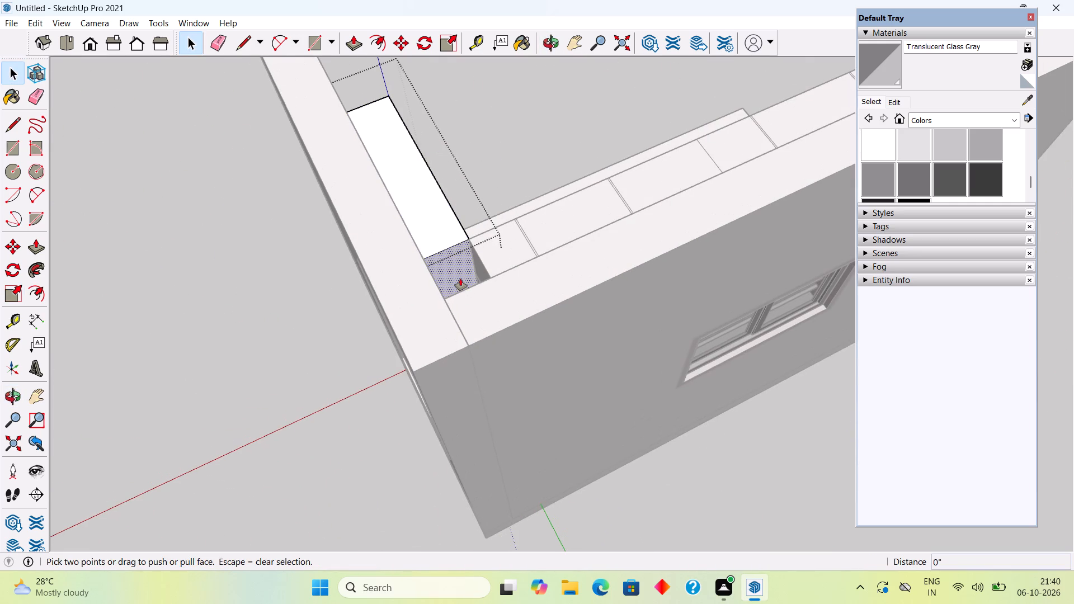
pyautogui.click(460, 279)
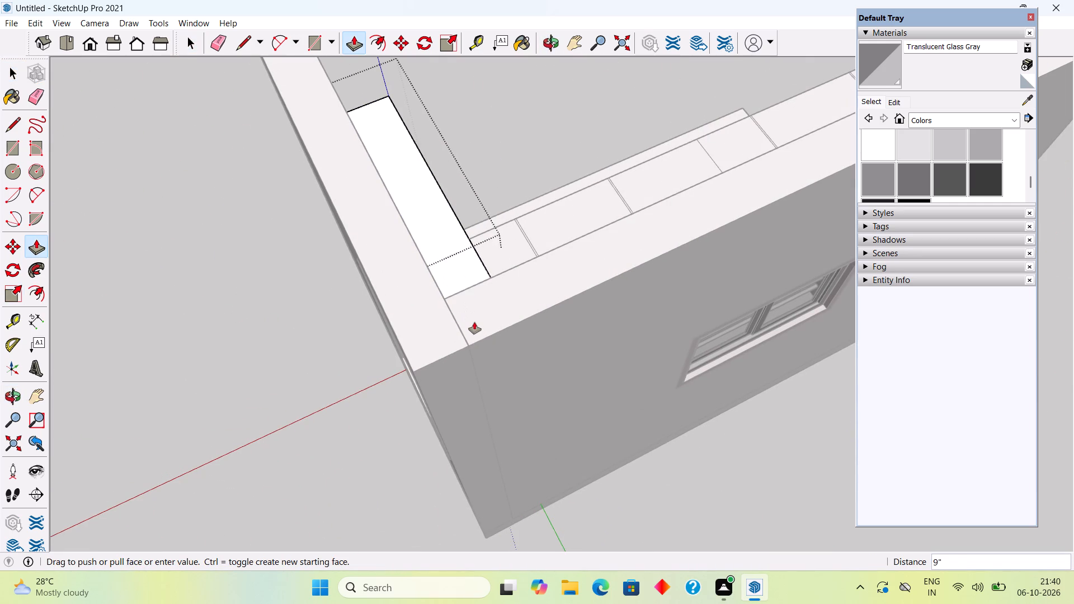
pyautogui.click(527, 258)
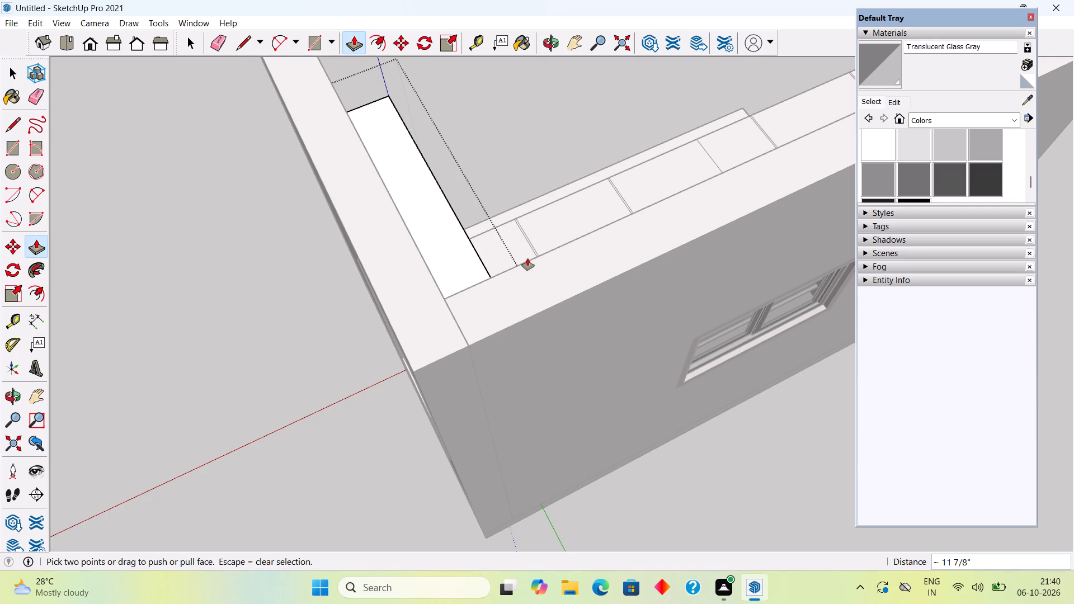
pyautogui.press('space')
pyautogui.click(257, 286)
# Examine how the upper cabinets, column overhang and side window meet in the kitchen corner.
pyautogui.moveTo(289, 305); pyautogui.dragTo(888, 282, button='middle')
pyautogui.scroll(-4, 887, 285)
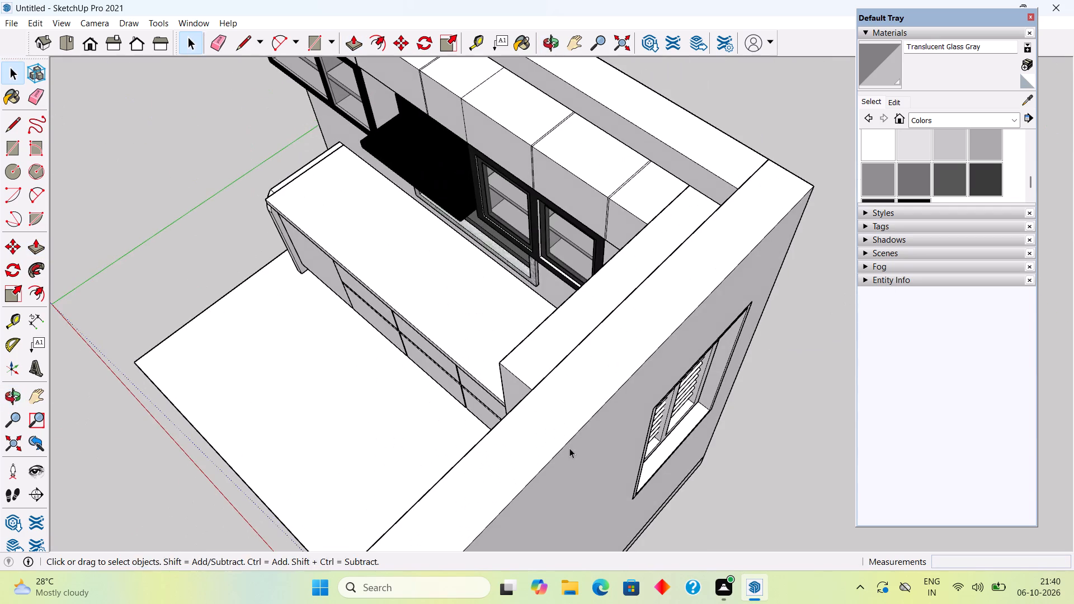
pyautogui.moveTo(569, 448); pyautogui.dragTo(880, 301, button='middle')
pyautogui.moveTo(728, 357); pyautogui.dragTo(839, 176, button='middle')
pyautogui.scroll(1, 839, 176)
pyautogui.scroll(-4, 839, 175)
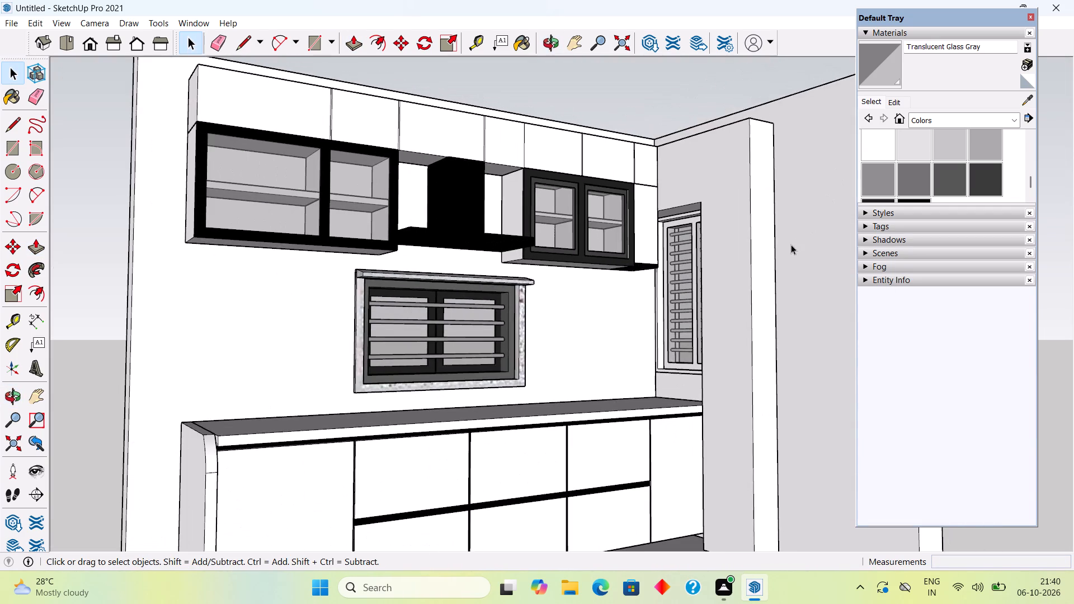
pyautogui.scroll(-4, 724, 288)
pyautogui.moveTo(750, 324); pyautogui.dragTo(775, 379, button='middle')
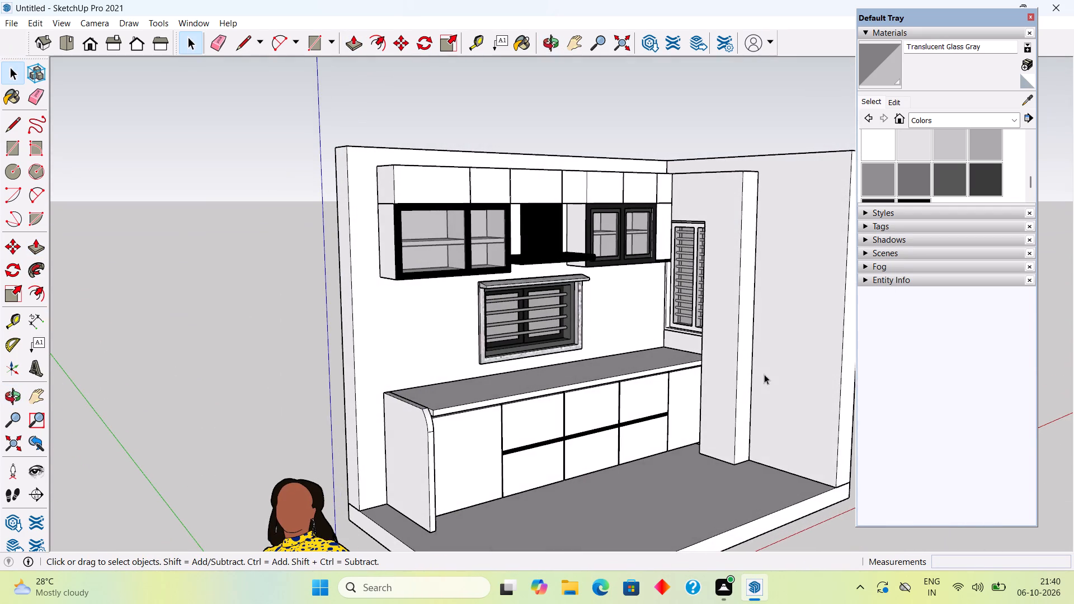
pyautogui.scroll(3, 738, 372)
pyautogui.scroll(-8, 634, 367)
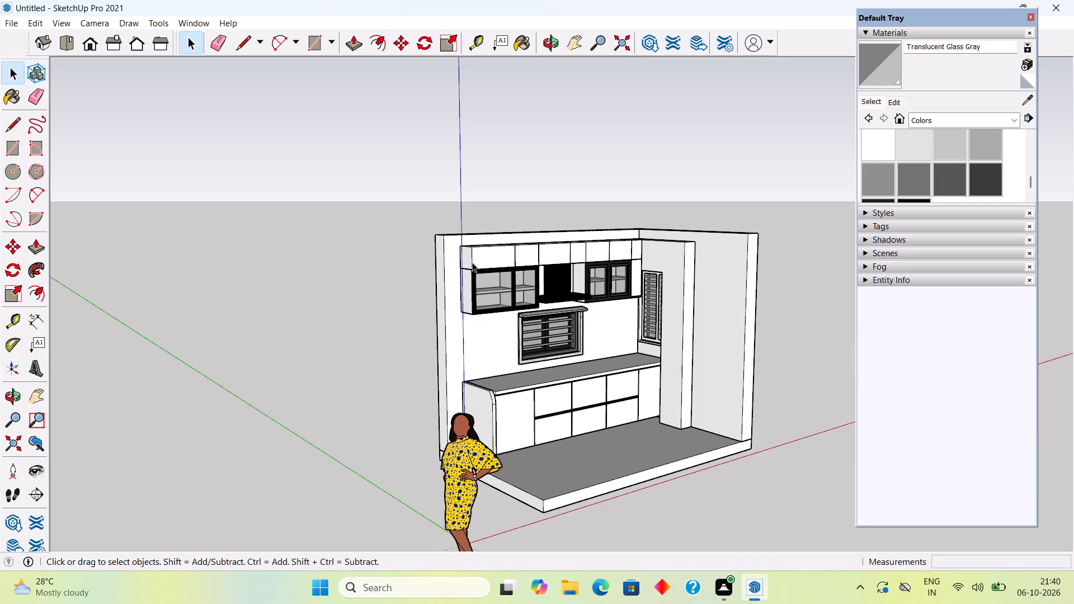
pyautogui.click(383, 256)
pyautogui.moveTo(599, 243); pyautogui.dragTo(620, 336, button='middle')
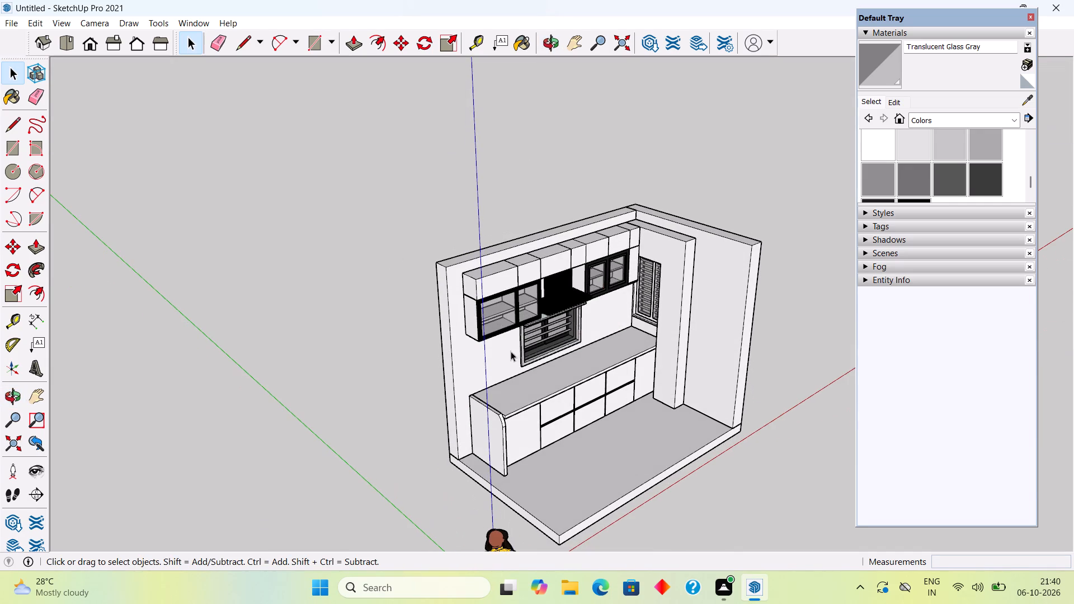
# Place two horizontal guides on the back wall above the upper cabinets, 3" below its top edge and 3" below that.
pyautogui.scroll(6, 539, 303)
pyautogui.scroll(3, 430, 248)
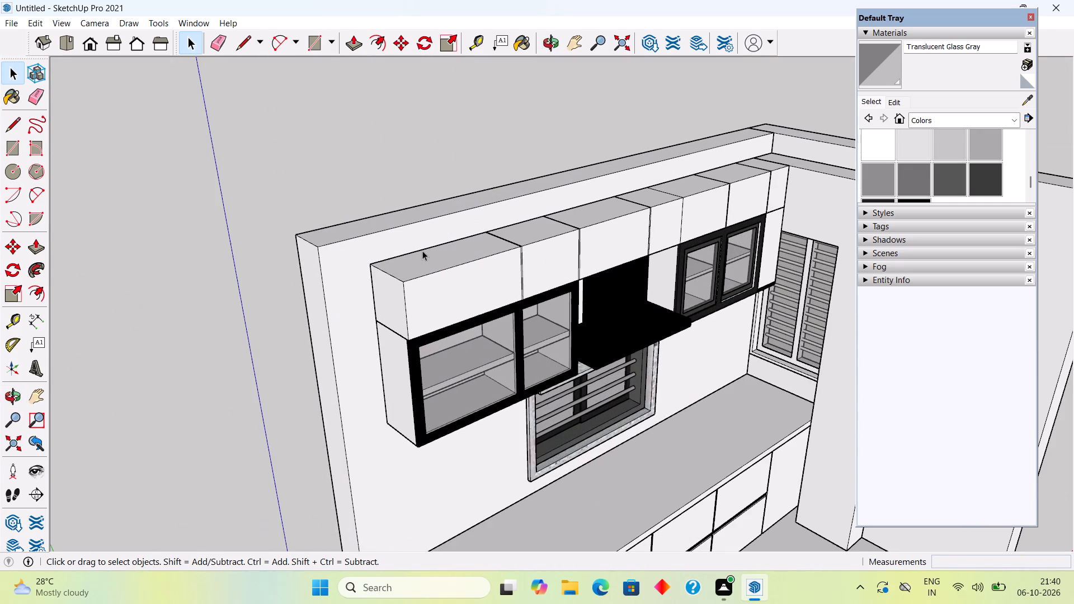
pyautogui.scroll(1, 422, 251)
pyautogui.press('t')
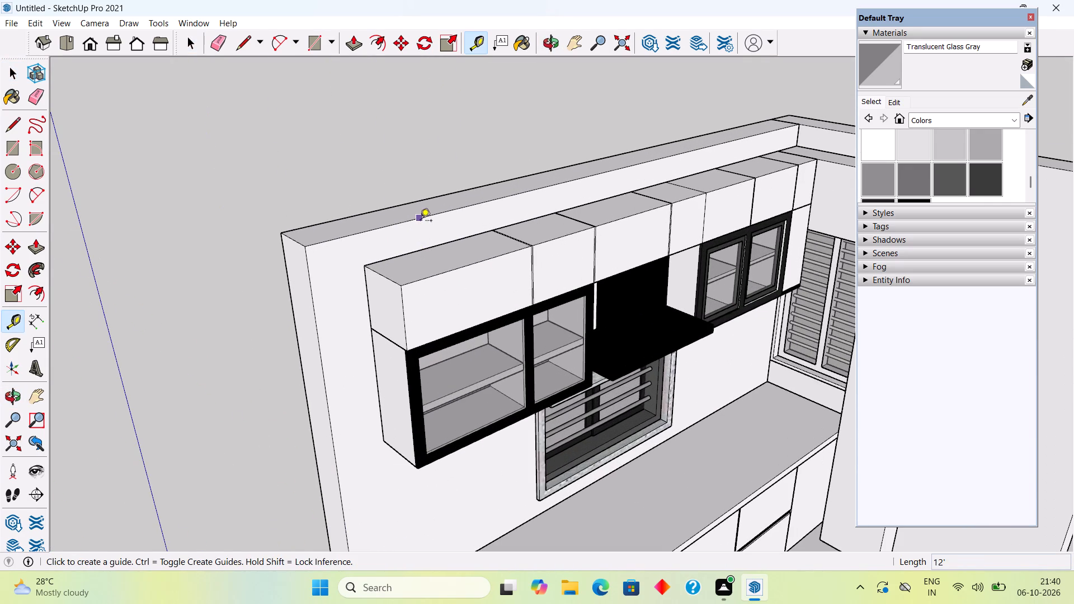
pyautogui.click(420, 221)
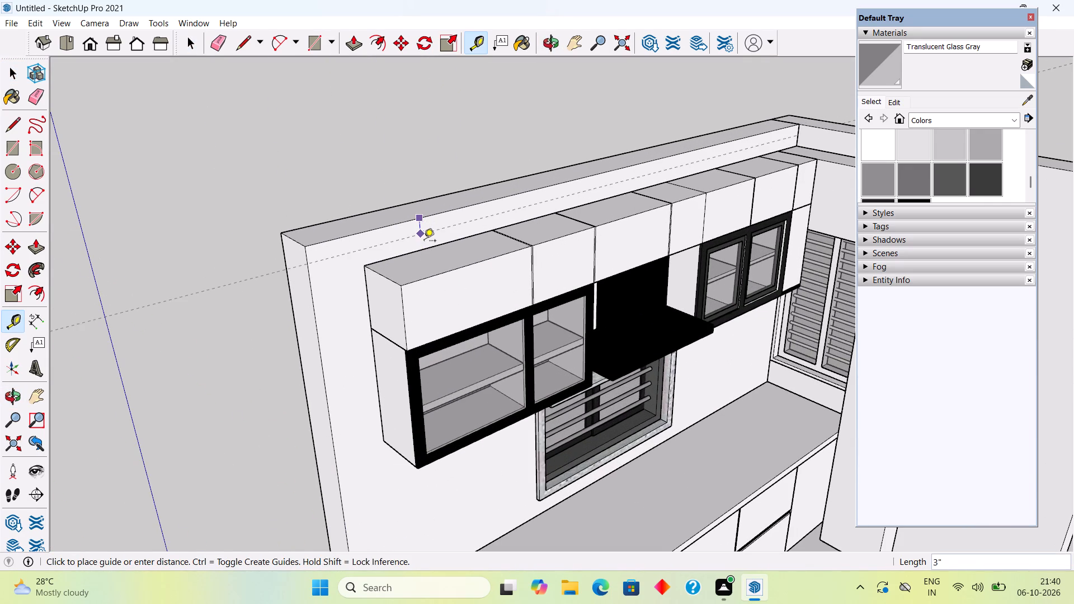
pyautogui.click(424, 242)
pyautogui.click(434, 230)
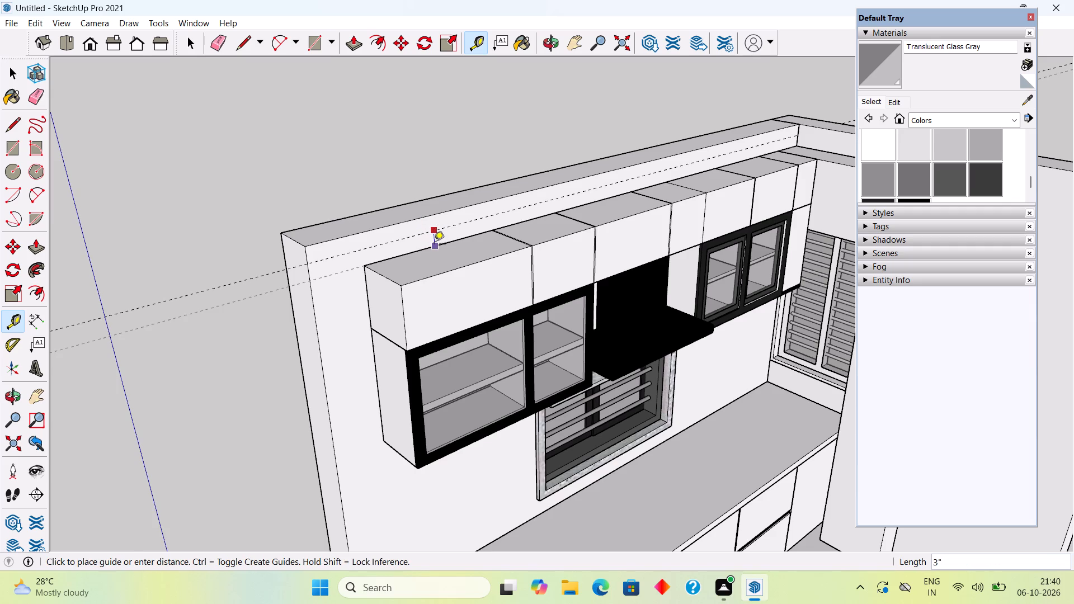
pyautogui.click(435, 246)
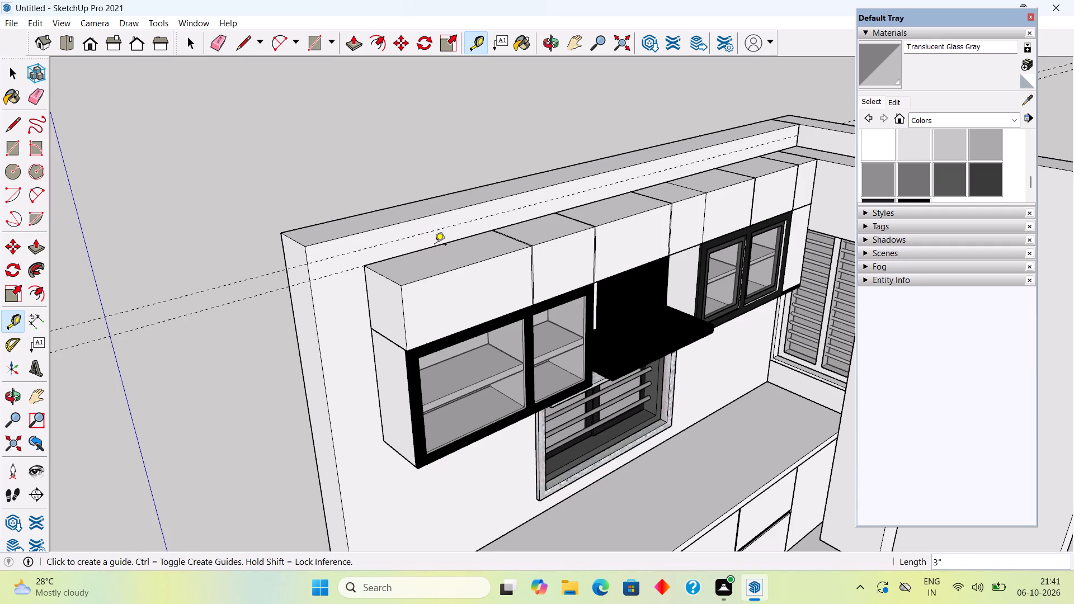
# Draw a 12' by 3" rectangle on the back wall between the two horizontal guides above the upper cabinets.
pyautogui.press('space')
pyautogui.press('e')
pyautogui.press('r')
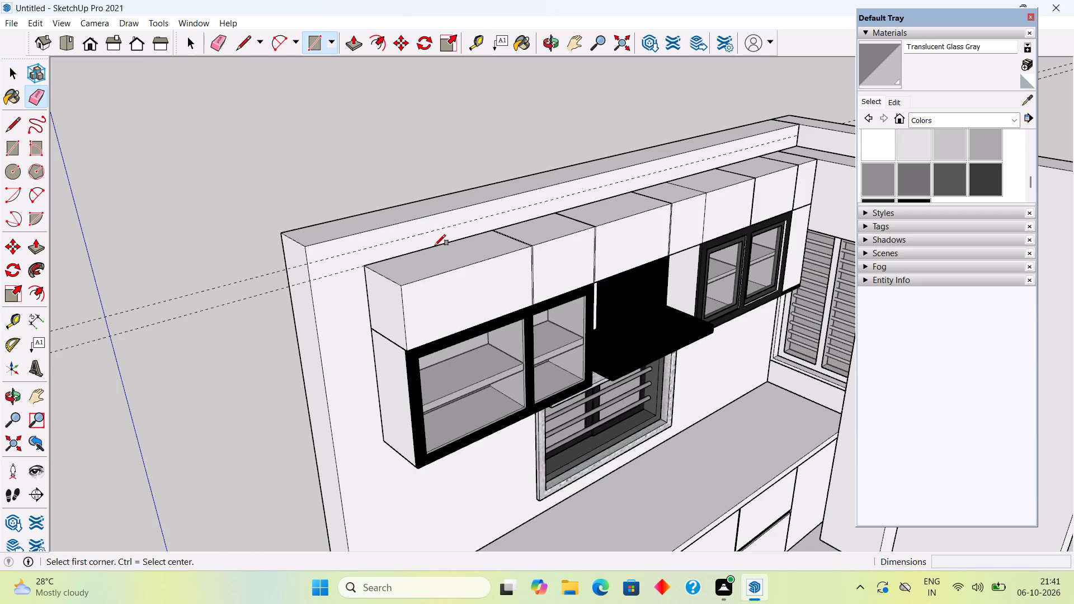
pyautogui.click(307, 266)
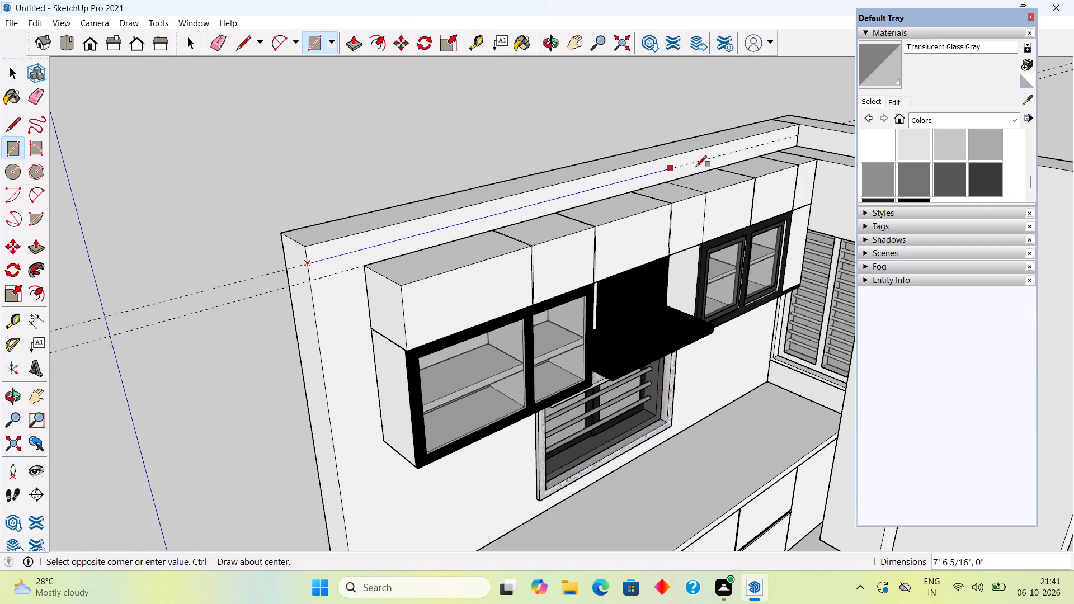
pyautogui.click(800, 146)
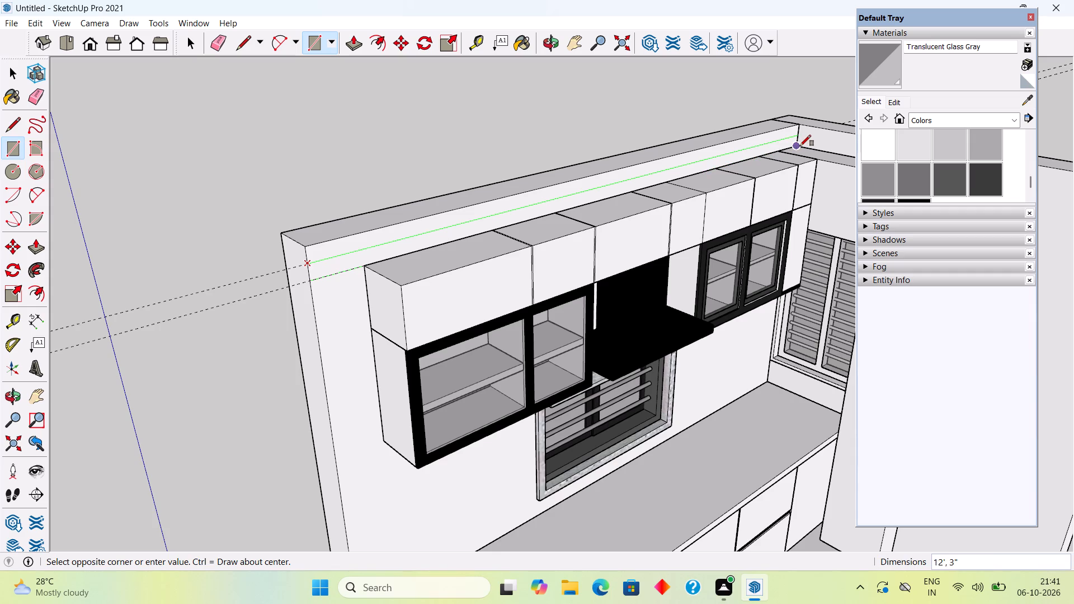
# Pull the 3" strip on the back wall out 7' 3" over the kitchen to form a ceiling slab.
pyautogui.press('space')
pyautogui.write('P')
pyautogui.click(742, 153)
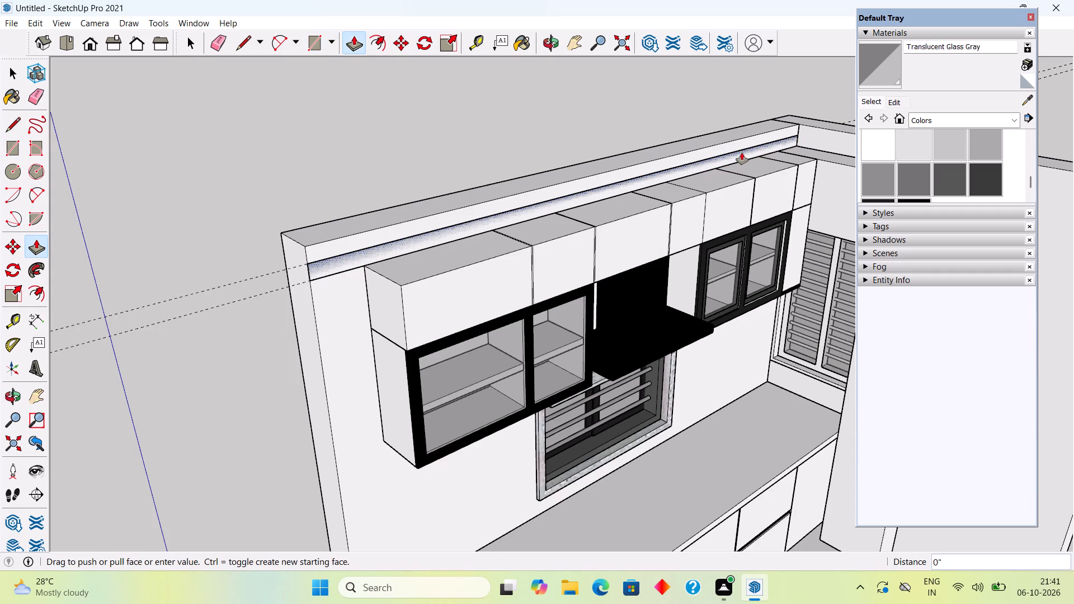
pyautogui.scroll(-18, 787, 195)
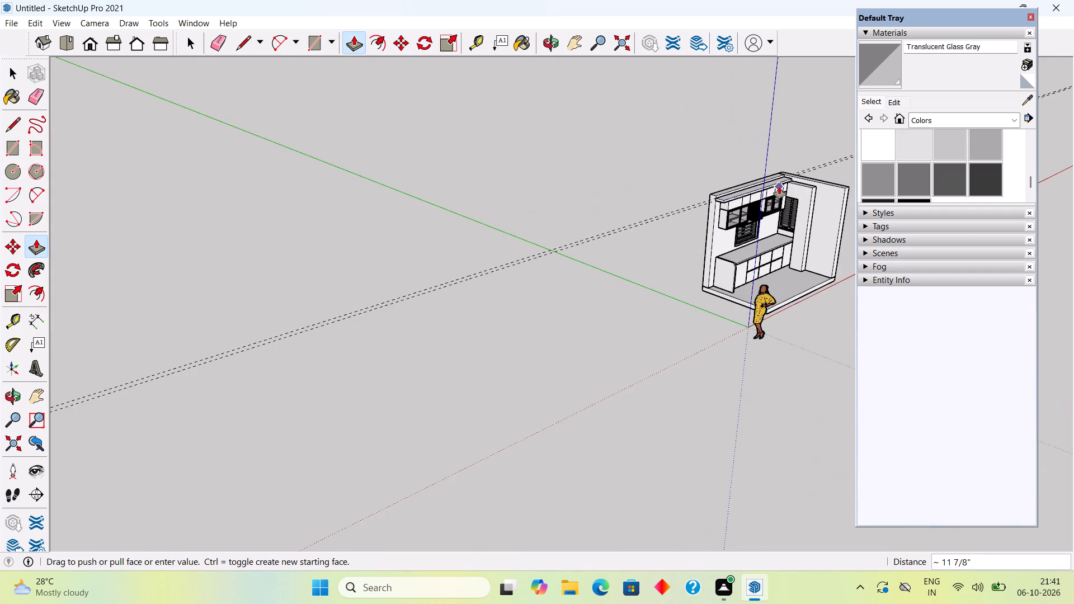
pyautogui.click(843, 187)
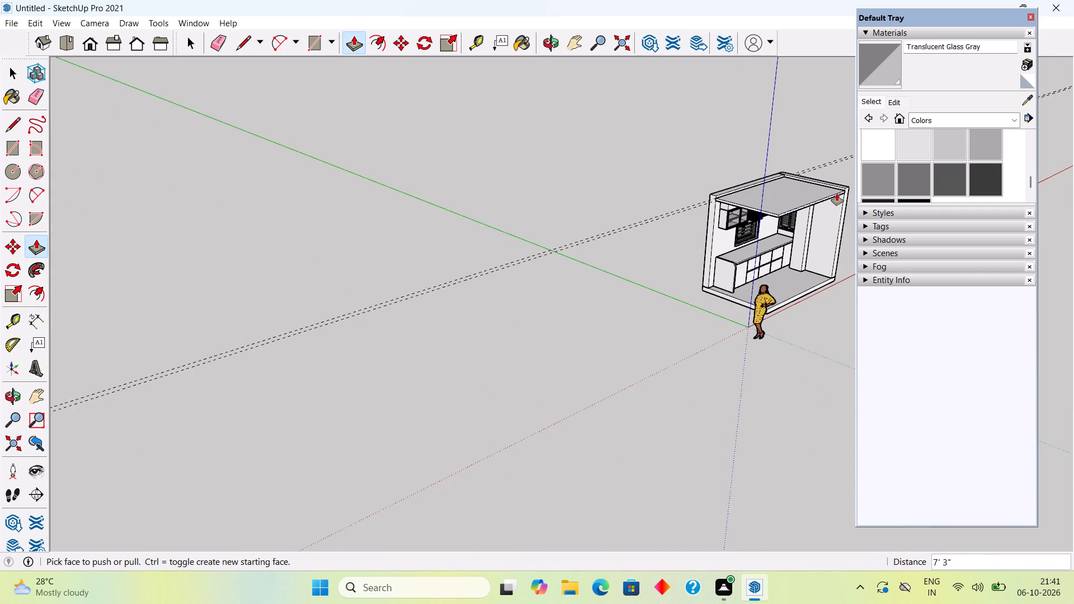
# Make the whole ceiling slab, with all its connected faces and edges, a group.
pyautogui.press('space')
pyautogui.tripleClick(803, 201)
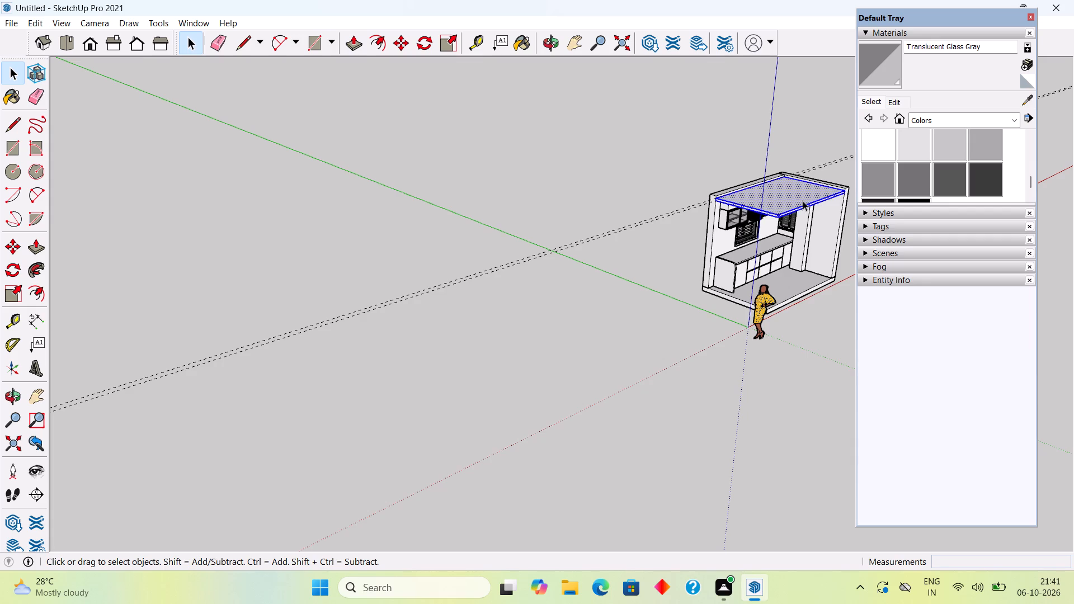
pyautogui.rightClick(803, 201)
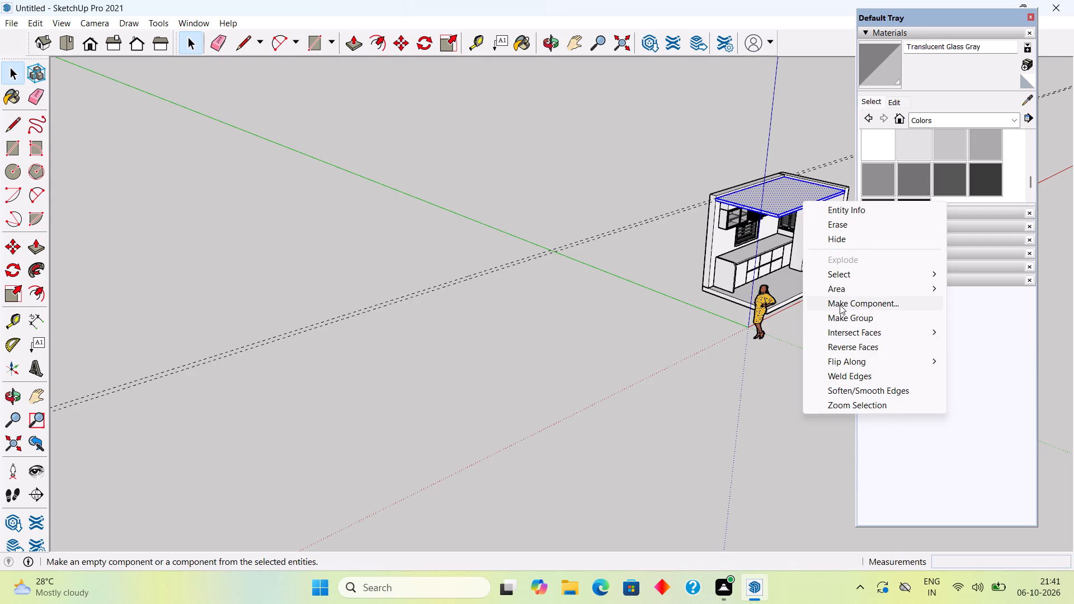
pyautogui.click(842, 319)
pyautogui.moveTo(739, 286); pyautogui.dragTo(708, 141, button='middle')
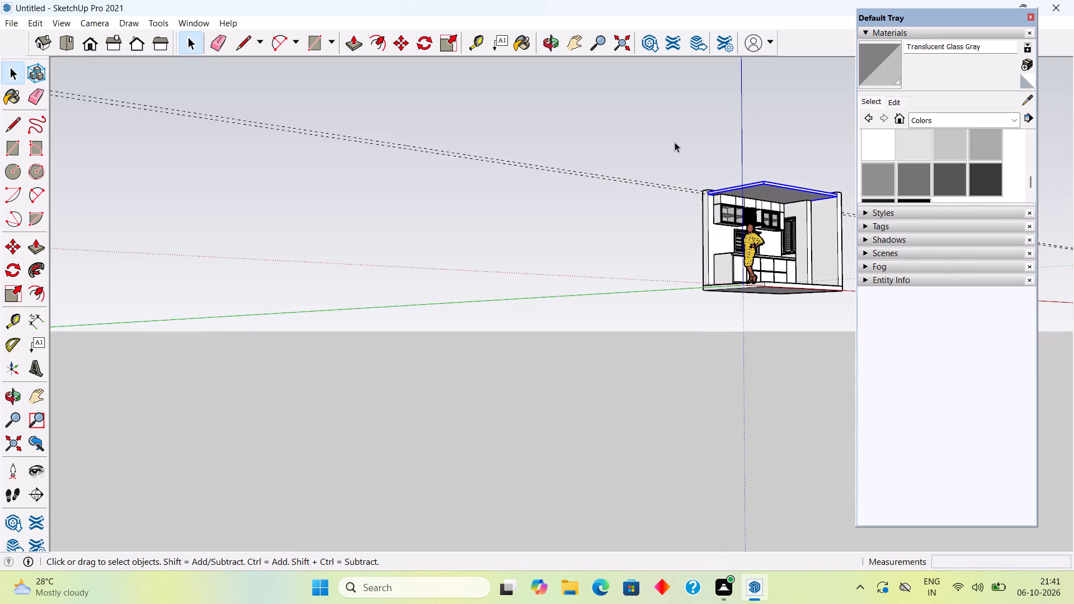
pyautogui.click(675, 142)
# Examine the kitchen under the ceiling slab and the round yellow lights on the underside of the range hood.
pyautogui.scroll(14, 822, 206)
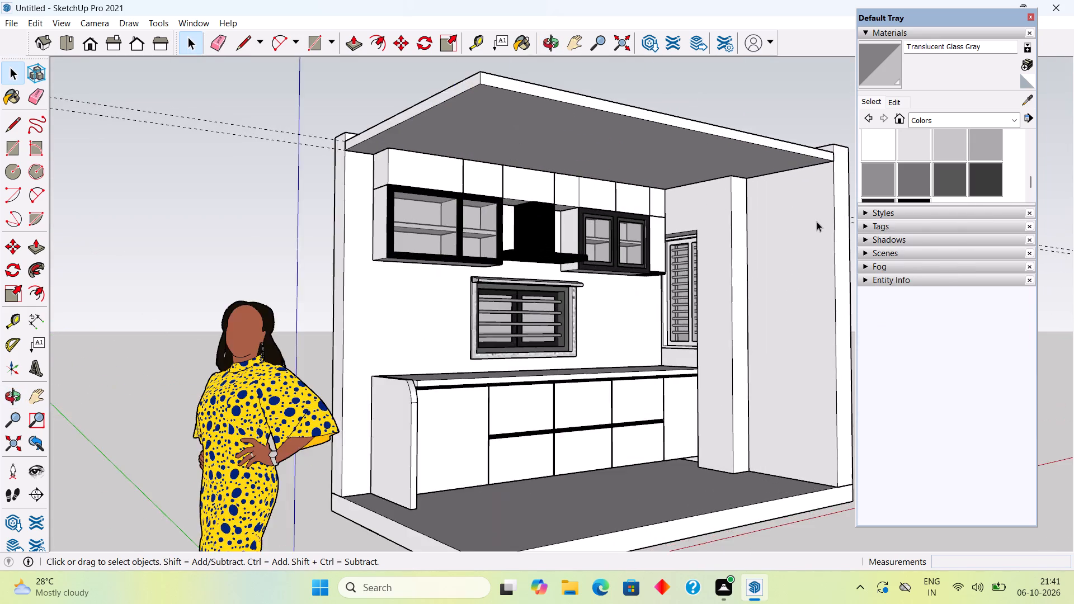
pyautogui.scroll(2, 817, 221)
pyautogui.moveTo(817, 221); pyautogui.dragTo(704, 214, button='middle')
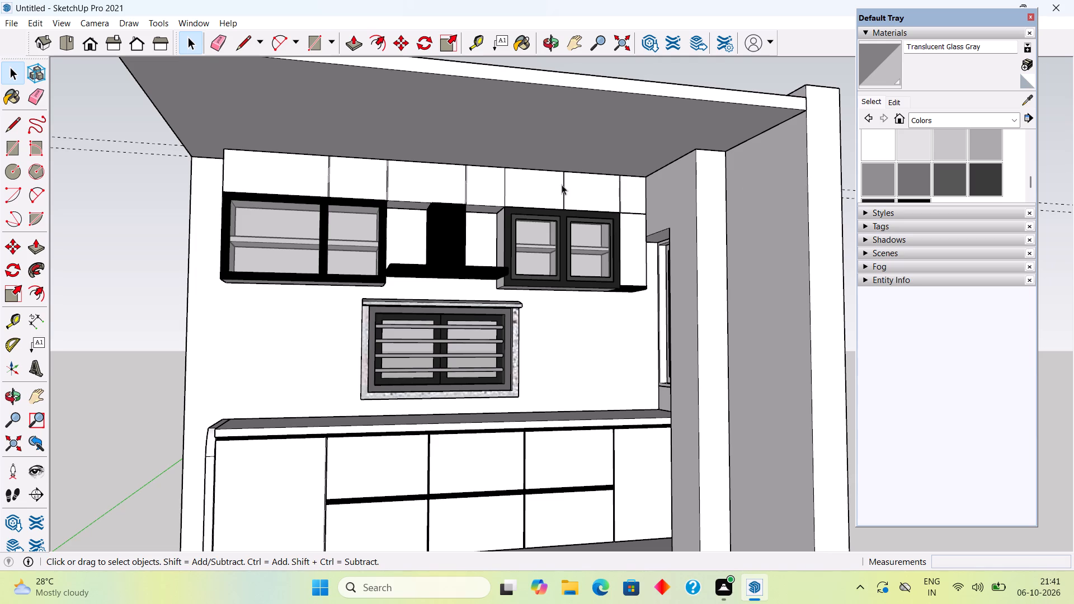
pyautogui.moveTo(550, 224); pyautogui.dragTo(505, 274, button='middle')
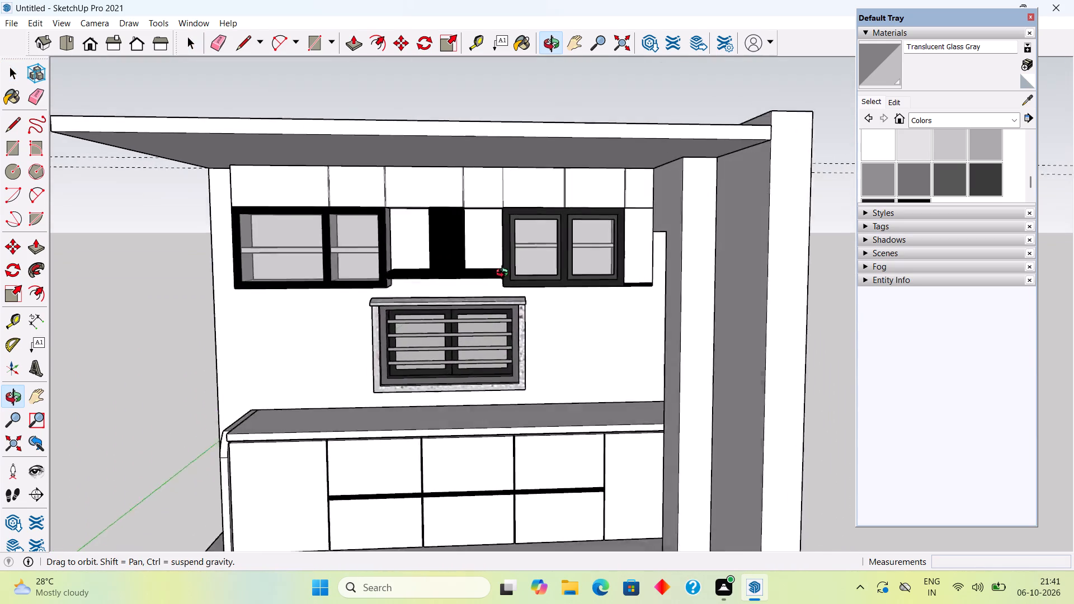
pyautogui.moveTo(505, 274); pyautogui.dragTo(629, 95, button='middle')
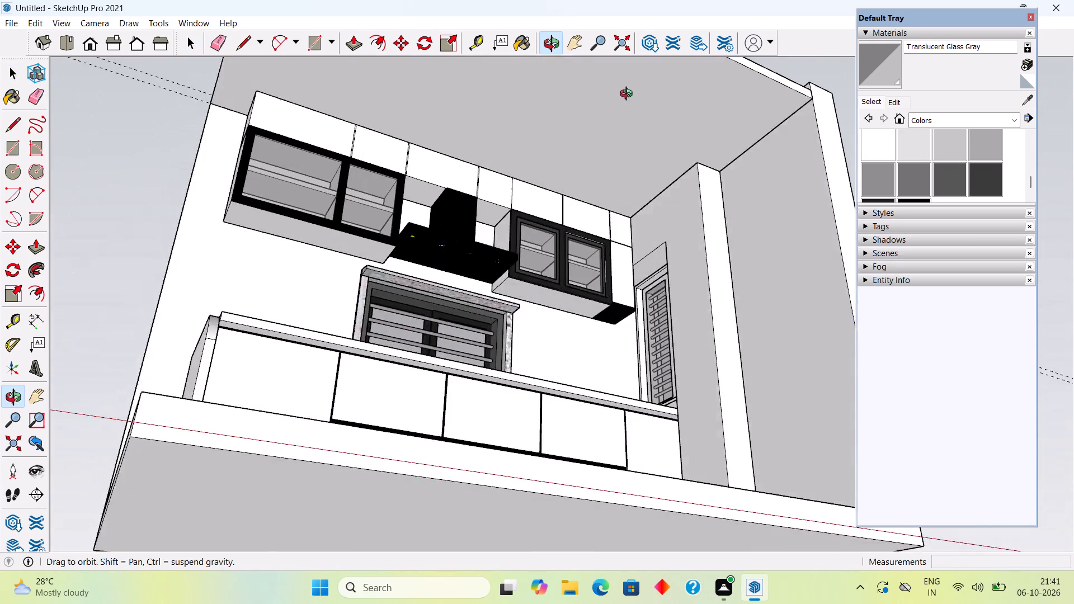
pyautogui.moveTo(629, 95); pyautogui.dragTo(562, 140, button='middle')
pyautogui.moveTo(492, 298); pyautogui.dragTo(540, 194, button='middle')
pyautogui.scroll(5, 540, 194)
pyautogui.scroll(2, 423, 336)
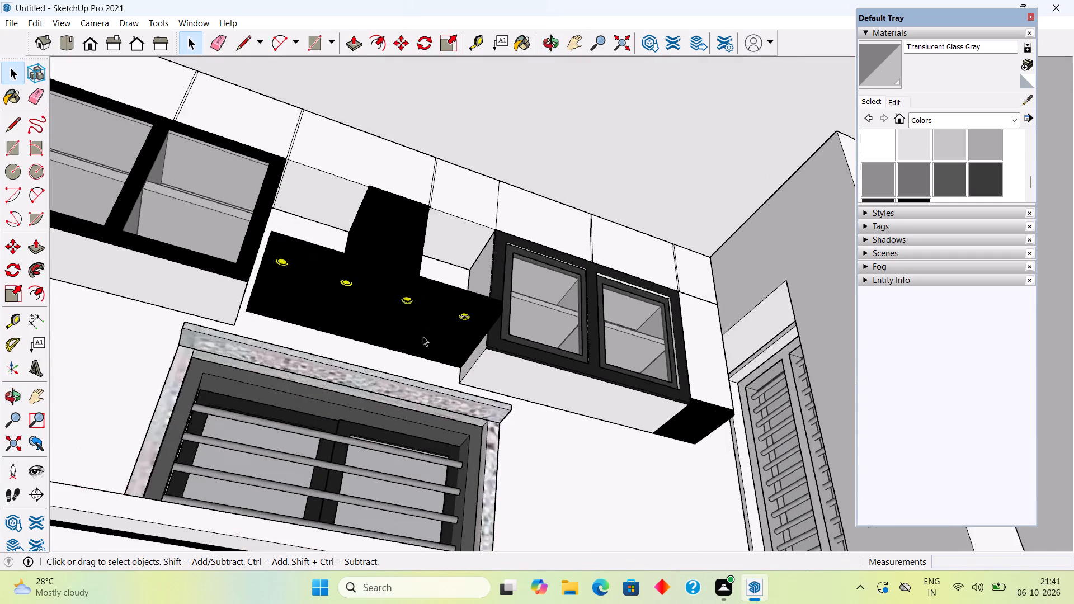
pyautogui.scroll(7, 423, 336)
pyautogui.scroll(8, 449, 295)
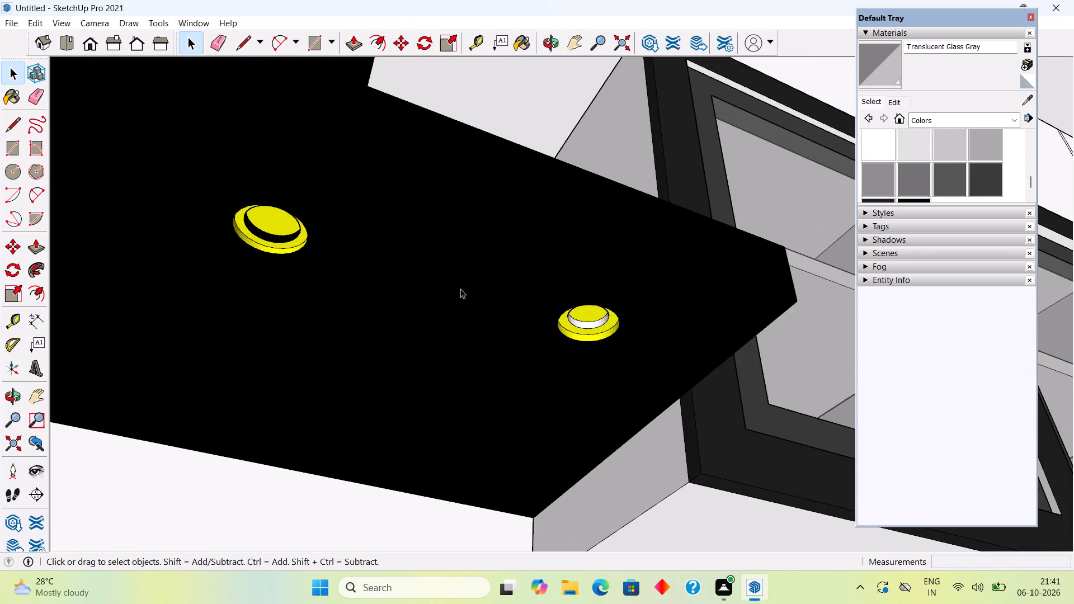
pyautogui.scroll(-20, 460, 289)
pyautogui.scroll(-6, 460, 289)
pyautogui.moveTo(463, 286); pyautogui.dragTo(462, 317, button='middle')
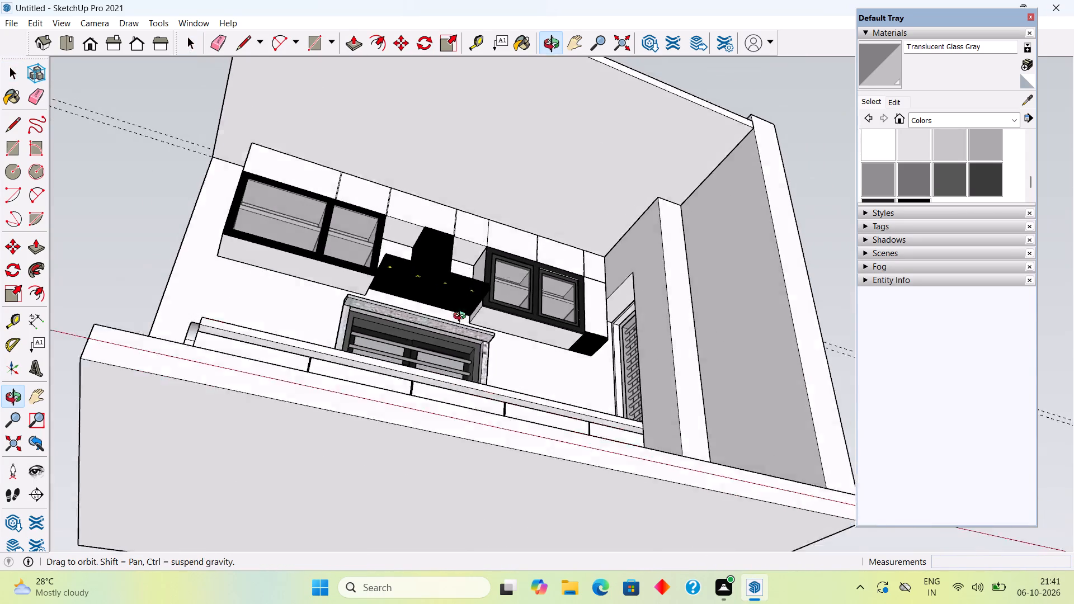
pyautogui.moveTo(462, 317); pyautogui.dragTo(524, 442, button='middle')
pyautogui.scroll(2, 524, 442)
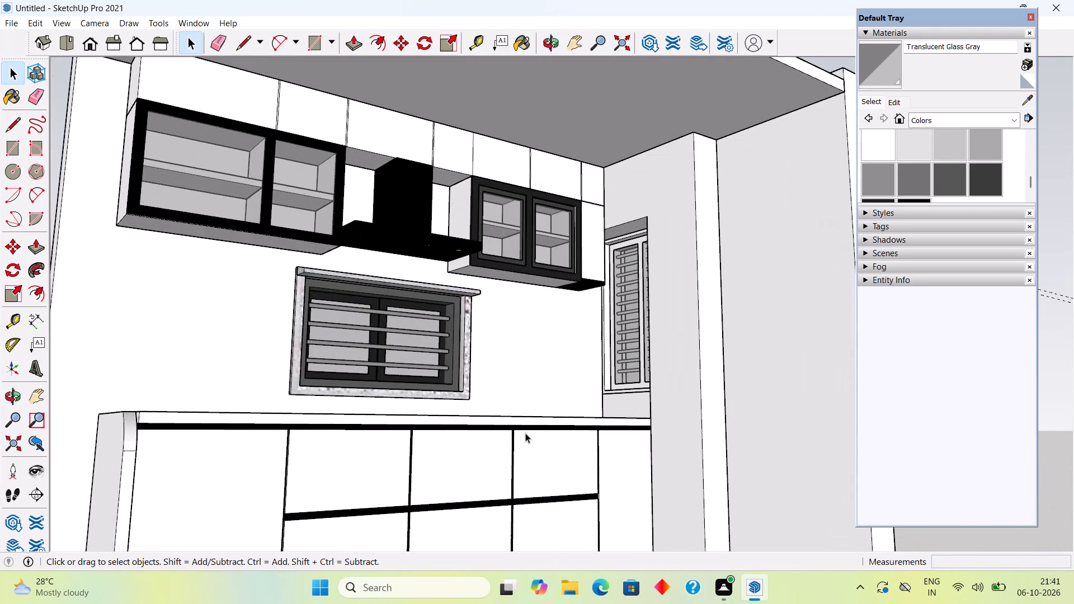
pyautogui.scroll(5, 394, 254)
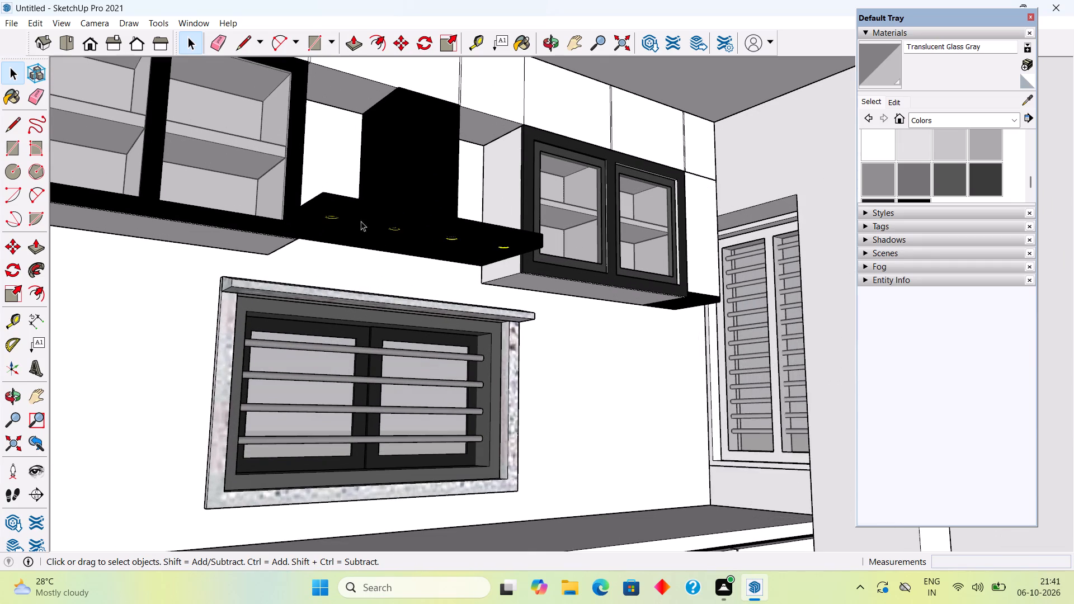
pyautogui.scroll(8, 361, 221)
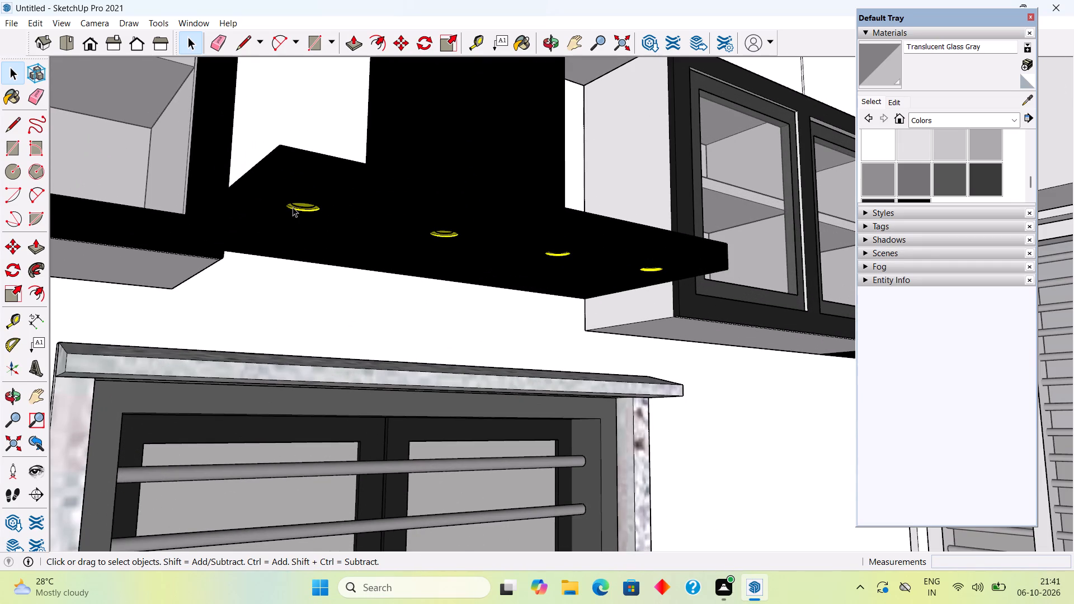
pyautogui.scroll(4, 293, 207)
pyautogui.doubleClick(295, 207)
pyautogui.tripleClick(295, 207)
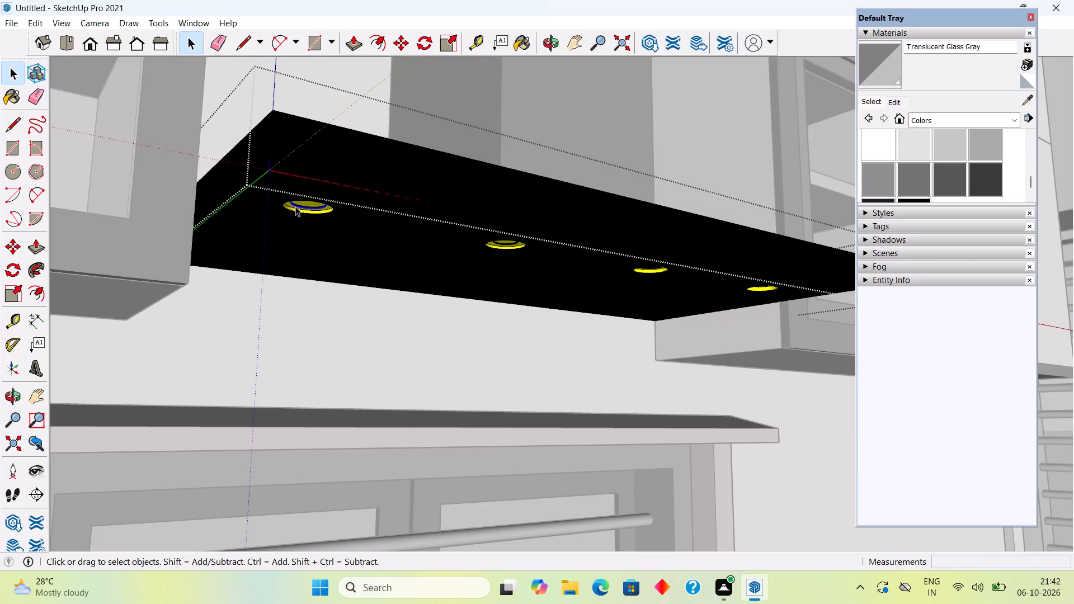
pyautogui.click(295, 205)
pyautogui.scroll(-20, 268, 234)
pyautogui.scroll(-10, 268, 234)
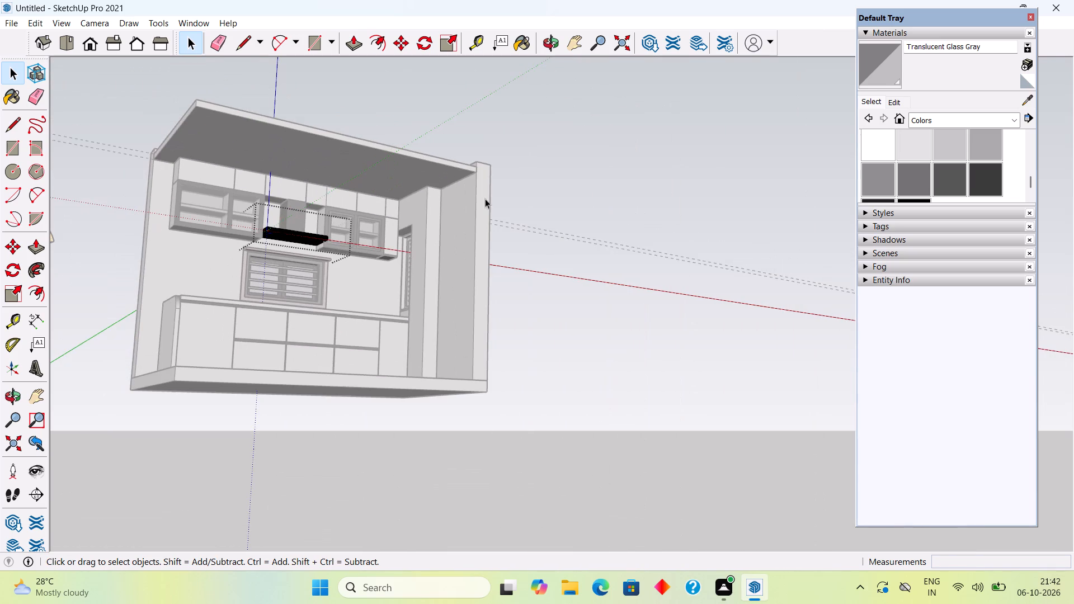
pyautogui.click(571, 178)
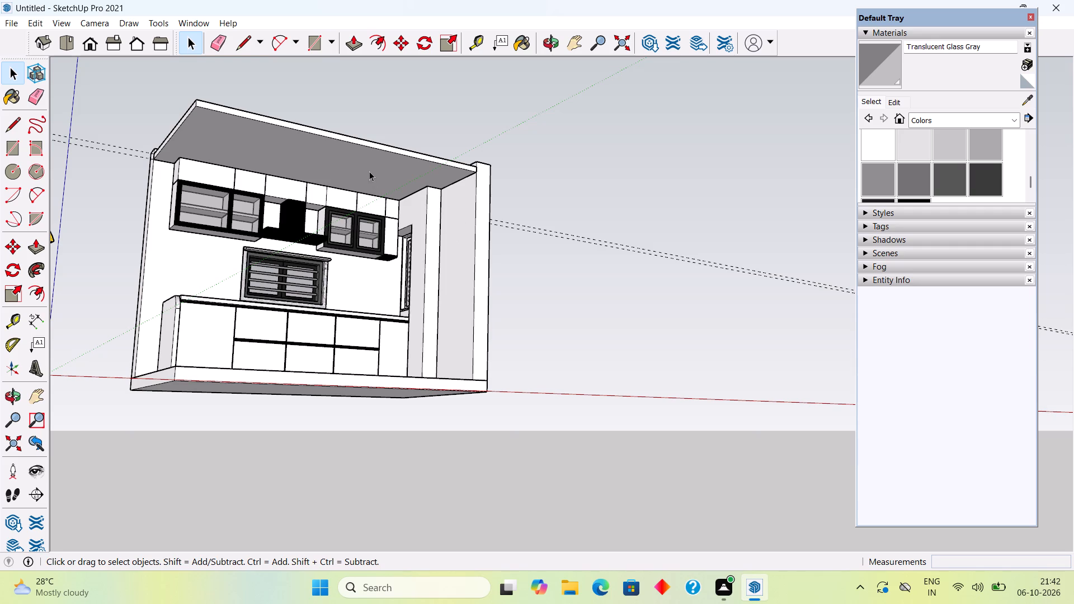
# Place a guide on the ceiling's underside, parallel to the upper cabinets and 1' in front of them.
pyautogui.scroll(5, 369, 171)
pyautogui.moveTo(369, 166); pyautogui.dragTo(385, 133, button='middle')
pyautogui.scroll(-8, 385, 133)
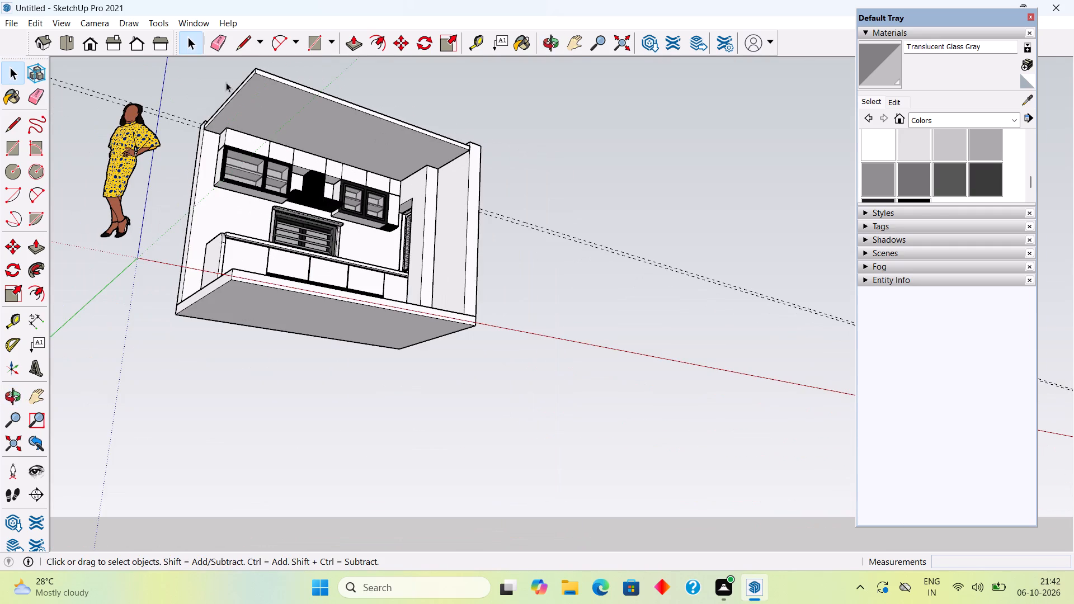
pyautogui.scroll(9, 229, 79)
pyautogui.scroll(3, 266, 126)
pyautogui.scroll(-3, 265, 126)
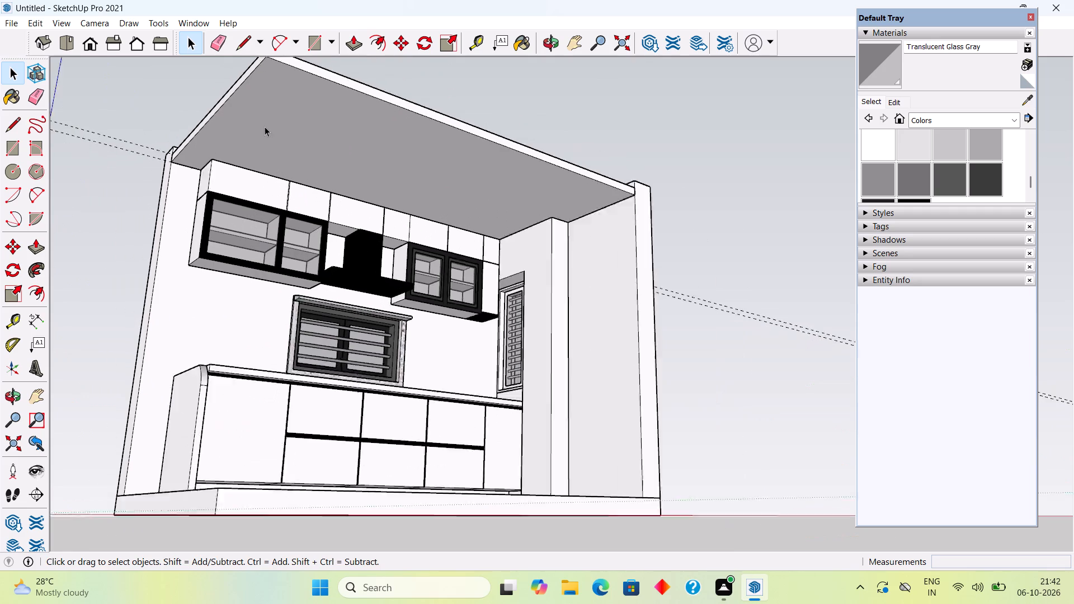
pyautogui.scroll(-2, 265, 126)
pyautogui.moveTo(266, 126); pyautogui.dragTo(329, 148, button='middle')
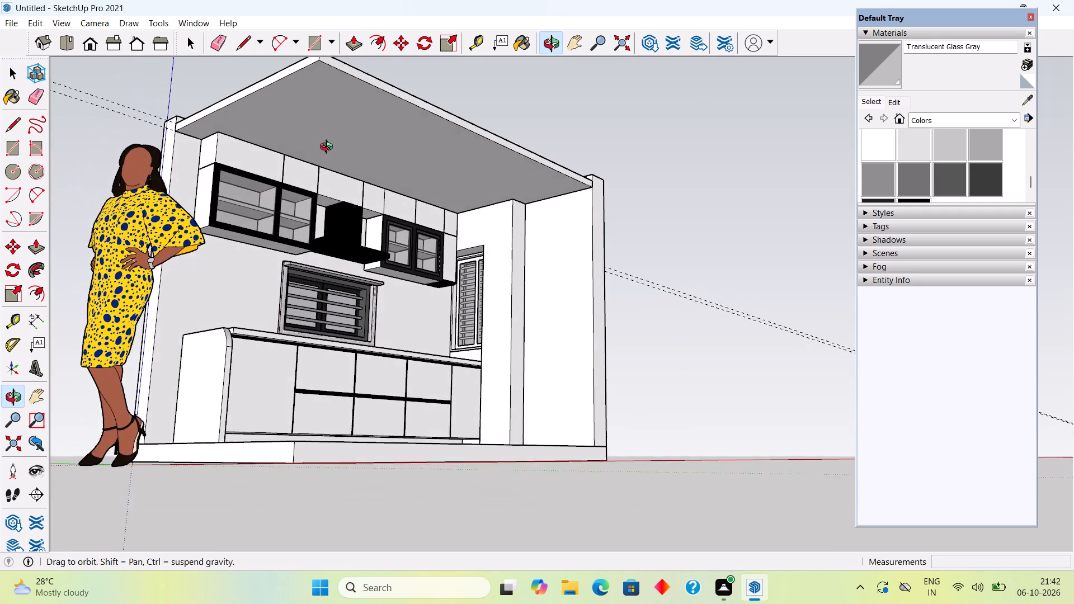
pyautogui.moveTo(329, 148); pyautogui.dragTo(329, 140, button='middle')
pyautogui.press('t')
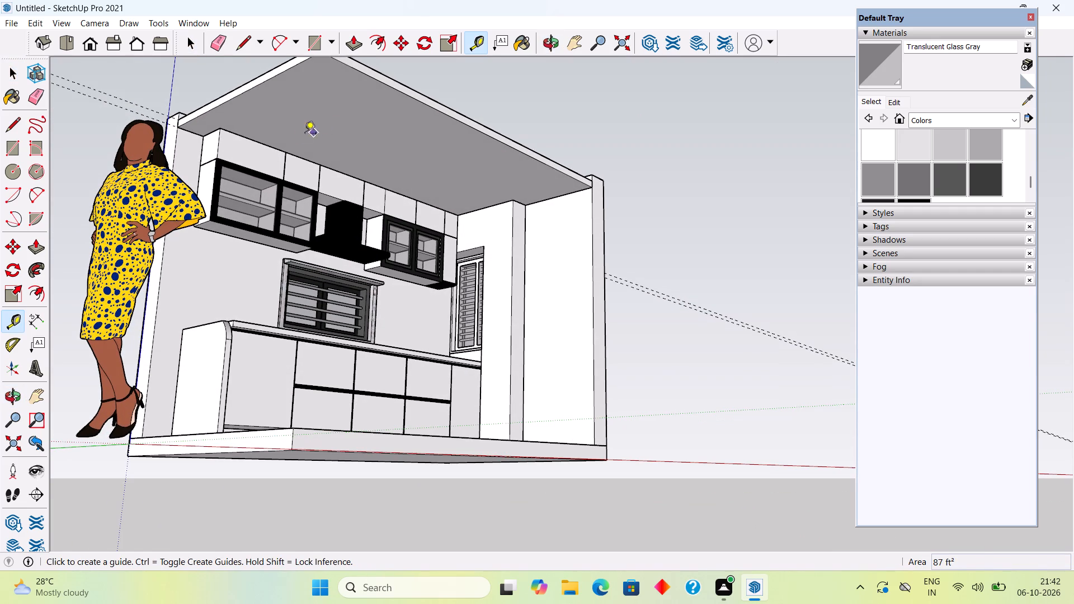
pyautogui.click(268, 145)
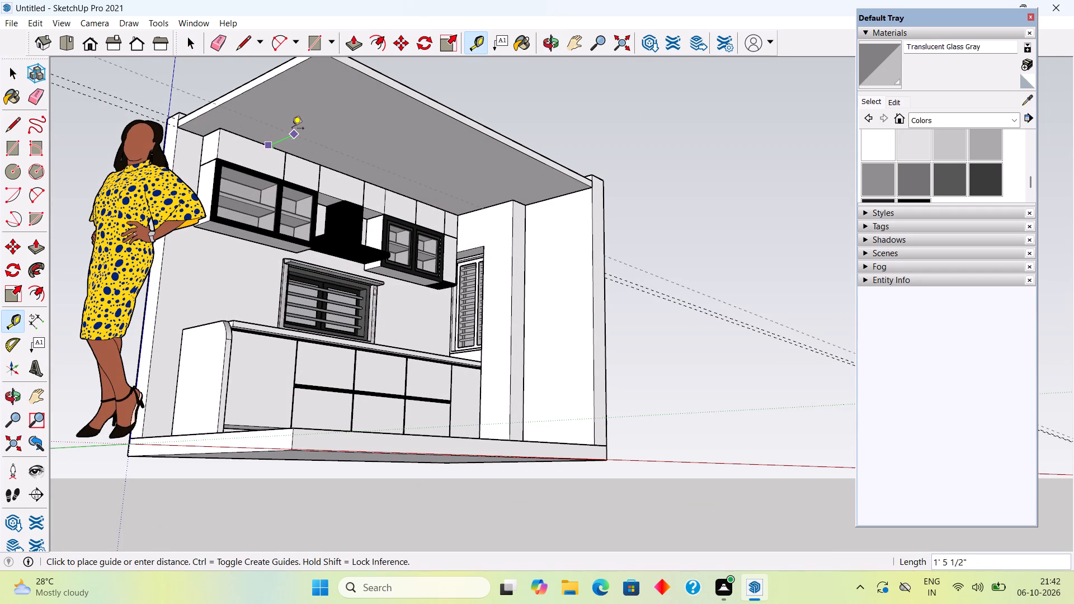
pyautogui.write("1'")
pyautogui.press('Return')
pyautogui.press('space')
# Inside the ceiling group, draw a 1" radius circle centred on the guide, in front of the leftmost upper cabinet.
pyautogui.moveTo(227, 118); pyautogui.dragTo(157, 126, button='middle')
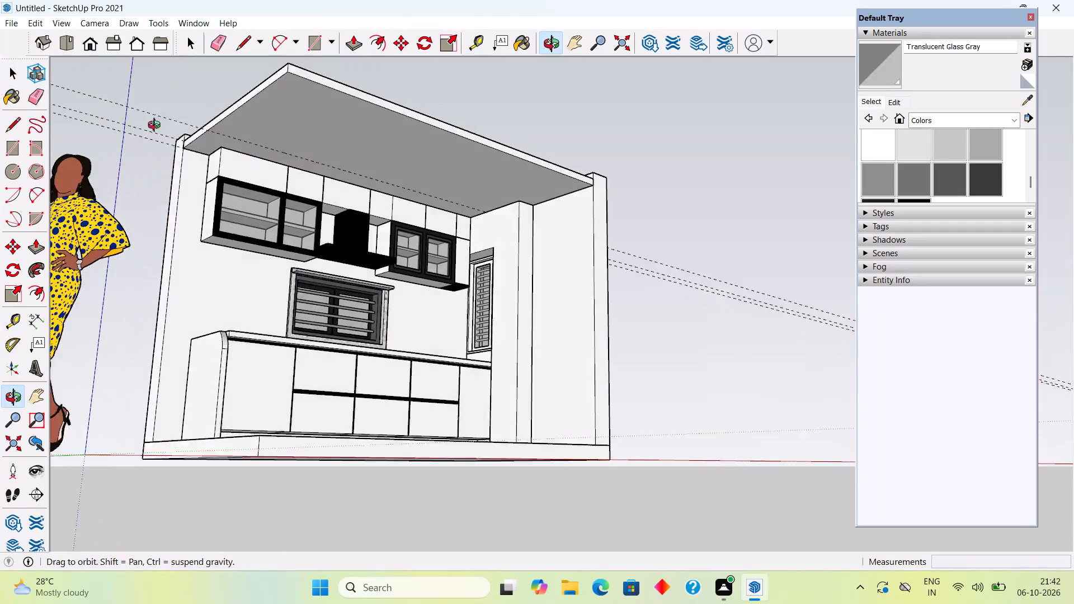
pyautogui.moveTo(157, 126); pyautogui.dragTo(103, 136, button='middle')
pyautogui.scroll(5, 287, 121)
pyautogui.scroll(5, 385, 238)
pyautogui.moveTo(417, 126); pyautogui.dragTo(262, 115, button='middle')
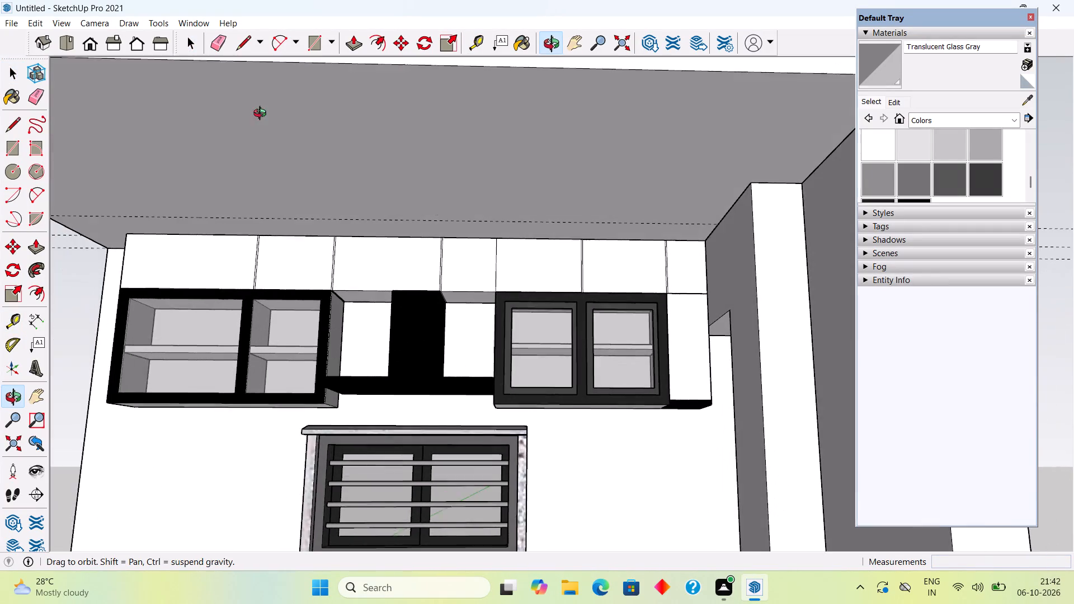
pyautogui.moveTo(262, 115); pyautogui.dragTo(261, 116, button='middle')
pyautogui.scroll(11, 229, 219)
pyautogui.scroll(3, 175, 215)
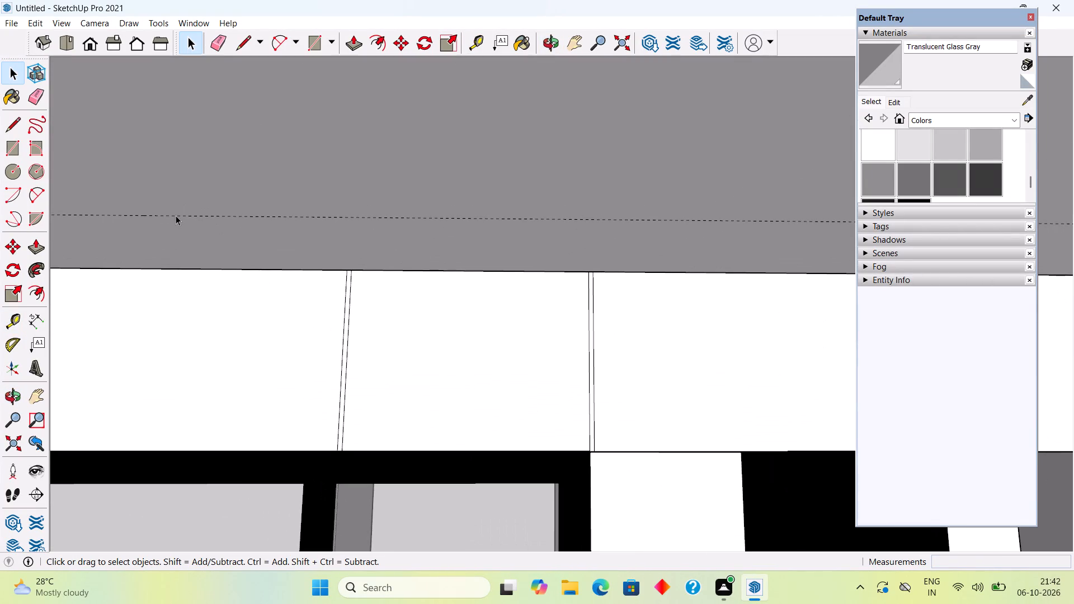
pyautogui.click(176, 215)
pyautogui.click(195, 192)
pyautogui.tripleClick(219, 188)
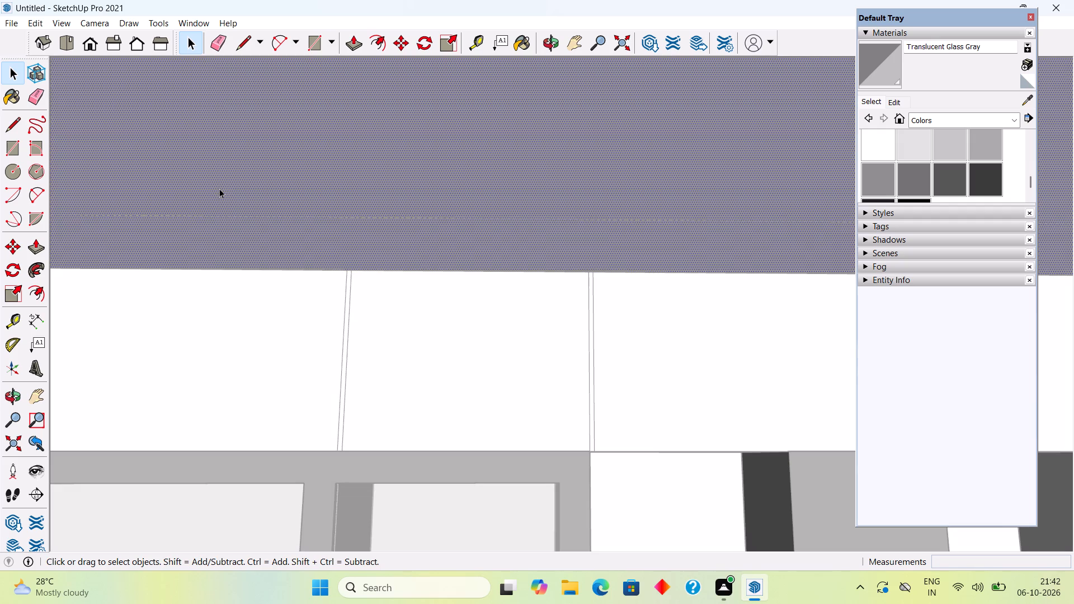
pyautogui.press('c')
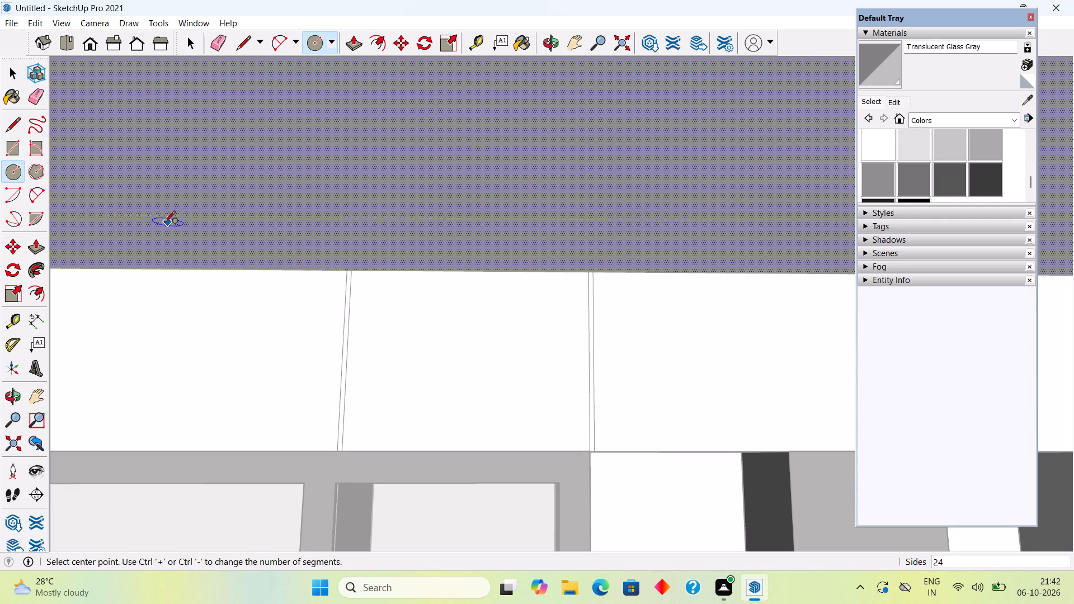
pyautogui.click(147, 218)
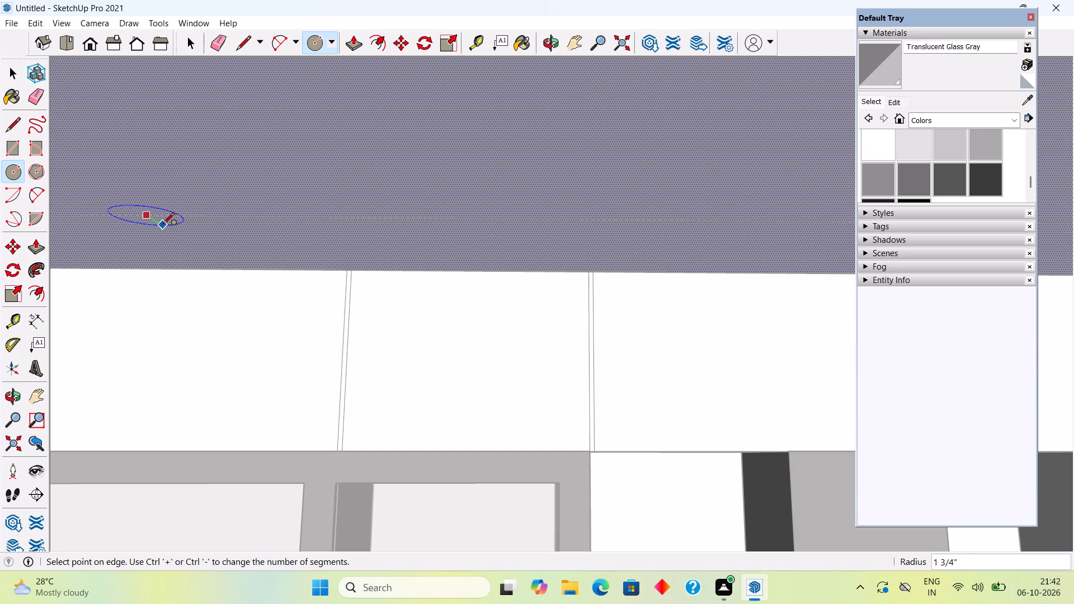
pyautogui.press('1')
pyautogui.hotkey('shift', '"')
pyautogui.press('Return')
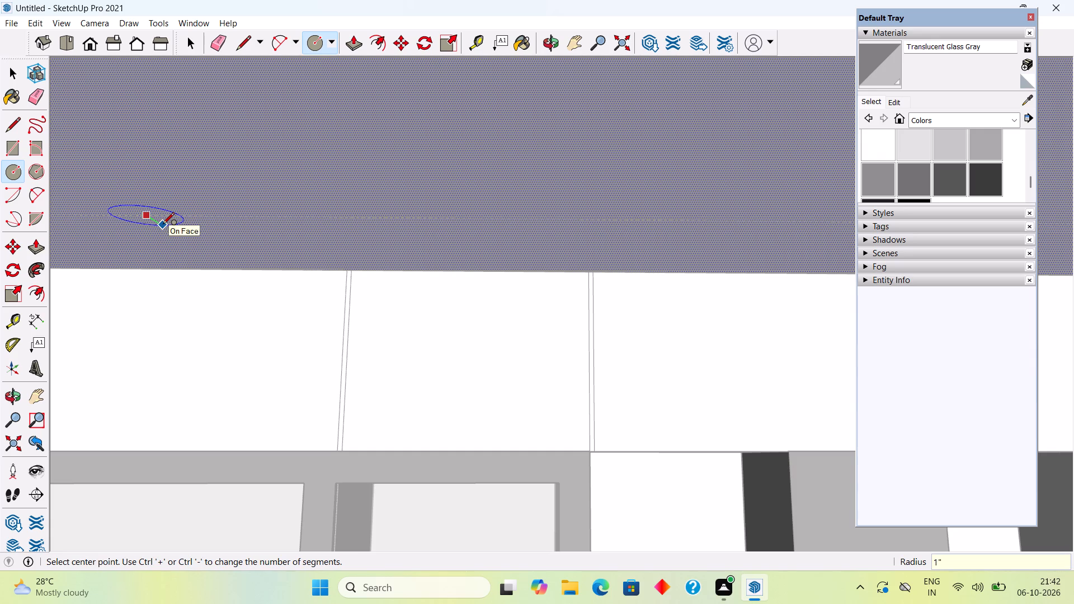
pyautogui.press('space')
# Push the circle about 3/16" up into the ceiling slab to form a round light recess.
pyautogui.scroll(-17, 238, 266)
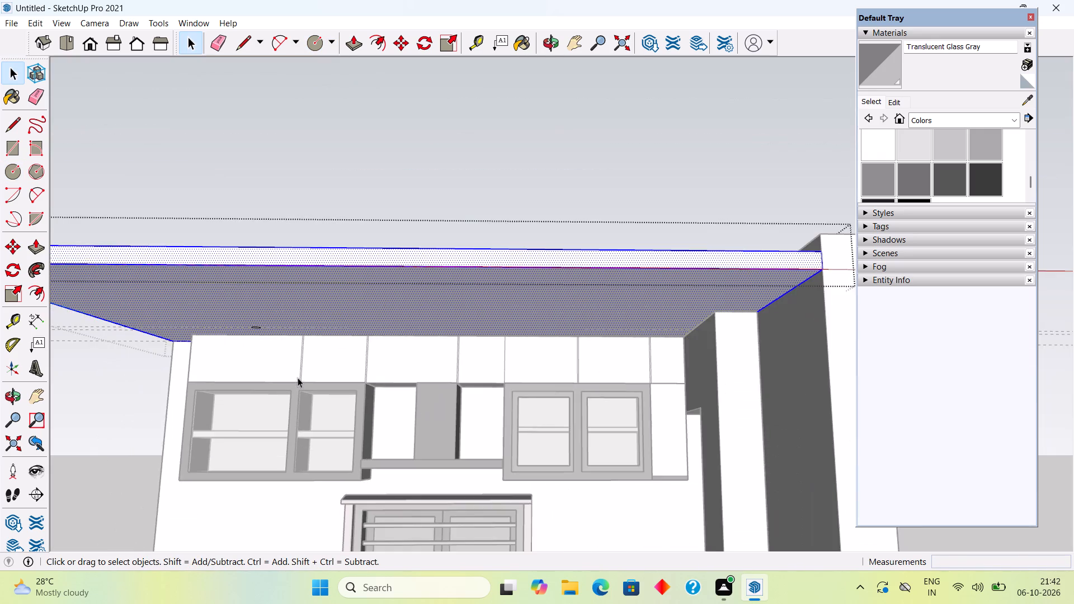
pyautogui.moveTo(399, 397); pyautogui.dragTo(844, 356, button='middle')
pyautogui.scroll(-1, 707, 397)
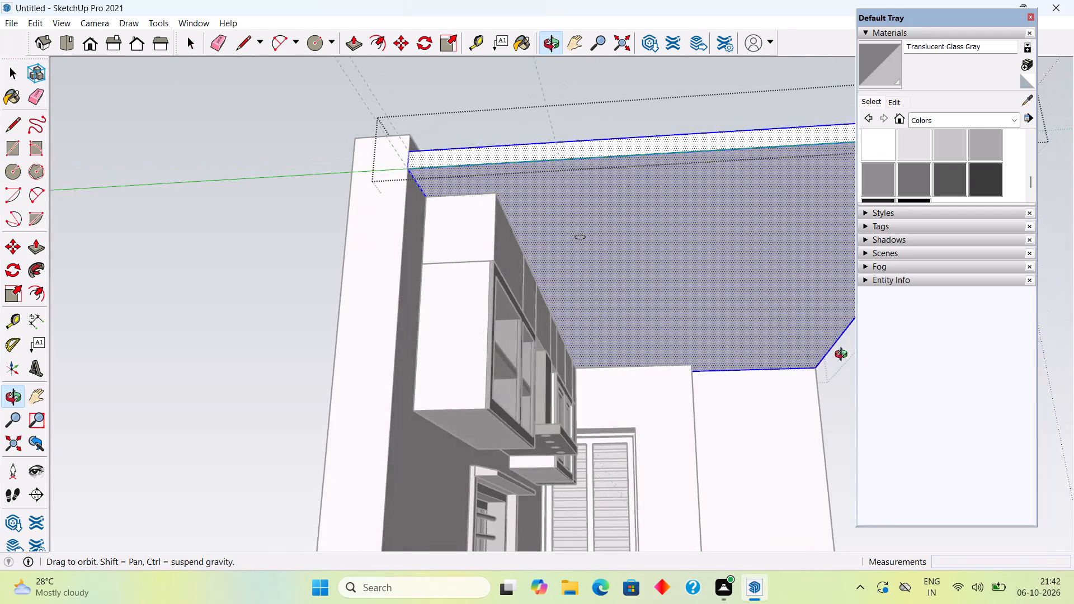
pyautogui.moveTo(844, 356); pyautogui.dragTo(822, 353, button='middle')
pyautogui.scroll(13, 555, 259)
pyautogui.scroll(5, 514, 195)
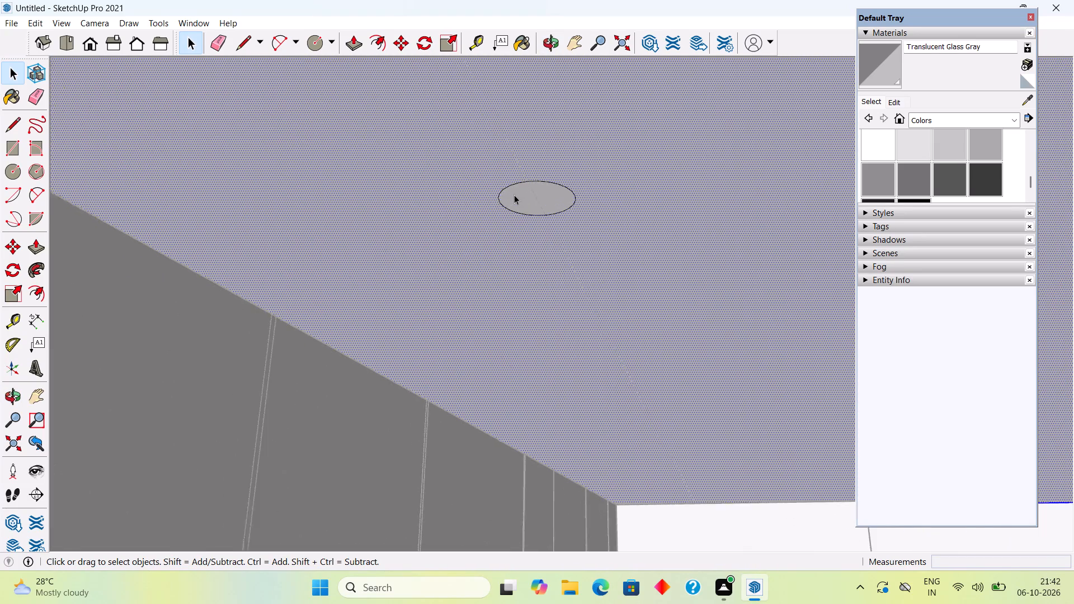
pyautogui.scroll(1, 514, 195)
pyautogui.click(514, 194)
pyautogui.scroll(12, 521, 197)
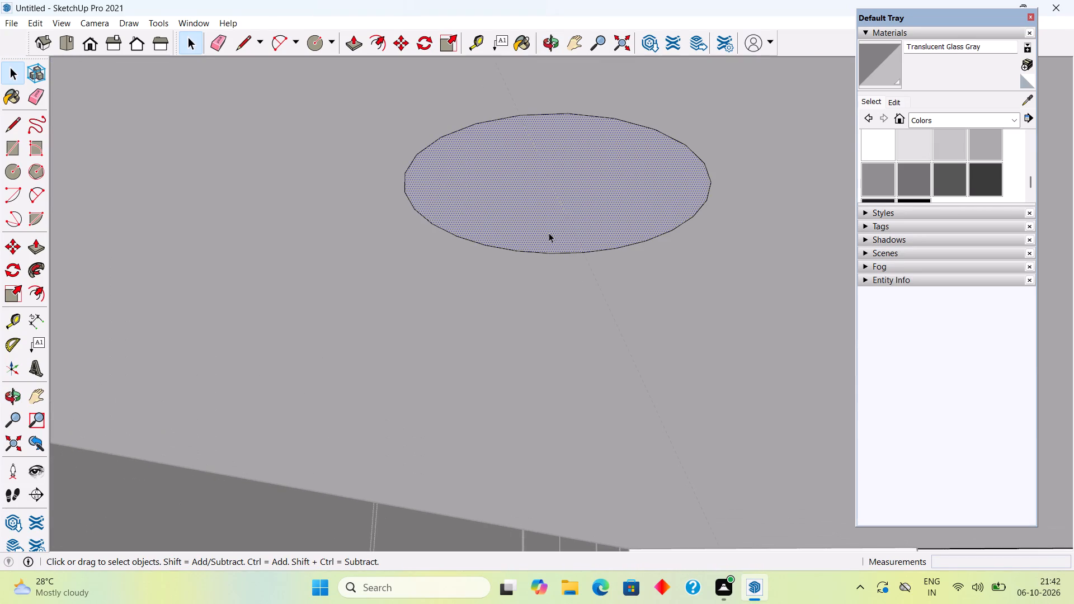
pyautogui.press('p')
pyautogui.click(549, 233)
pyautogui.click(557, 213)
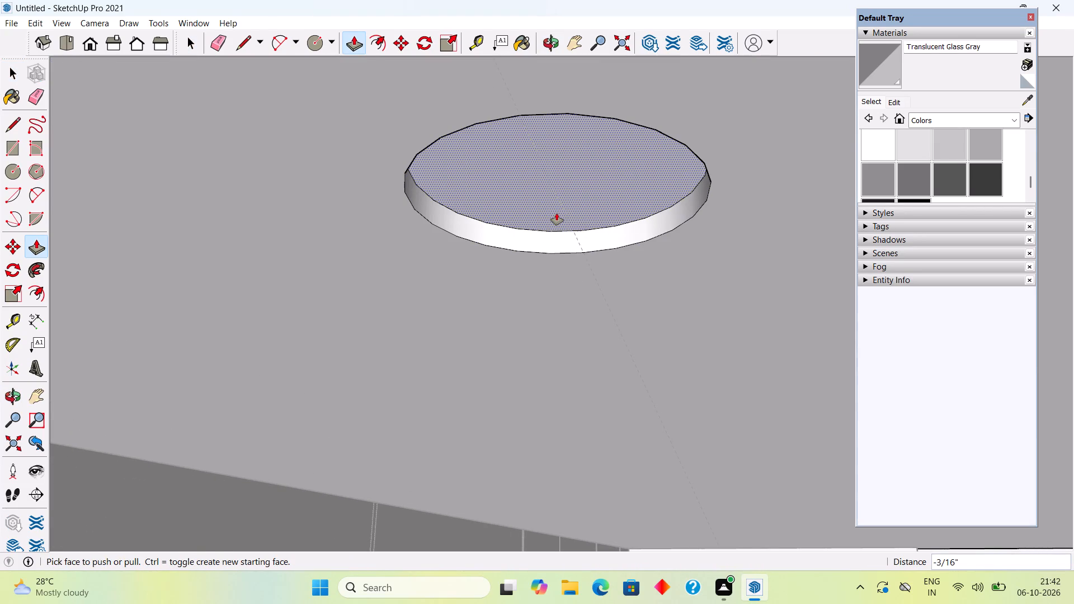
pyautogui.press('space')
# Paint the recess's round face and its rim yellow with Color E05.
pyautogui.scroll(-3, 932, 158)
pyautogui.scroll(4, 932, 158)
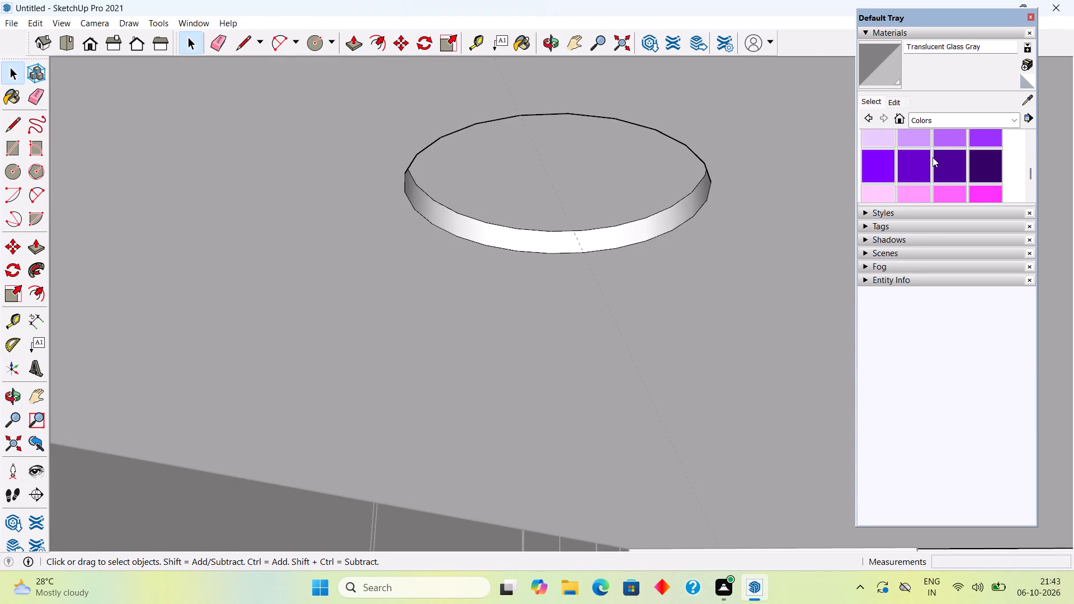
pyautogui.scroll(6, 932, 157)
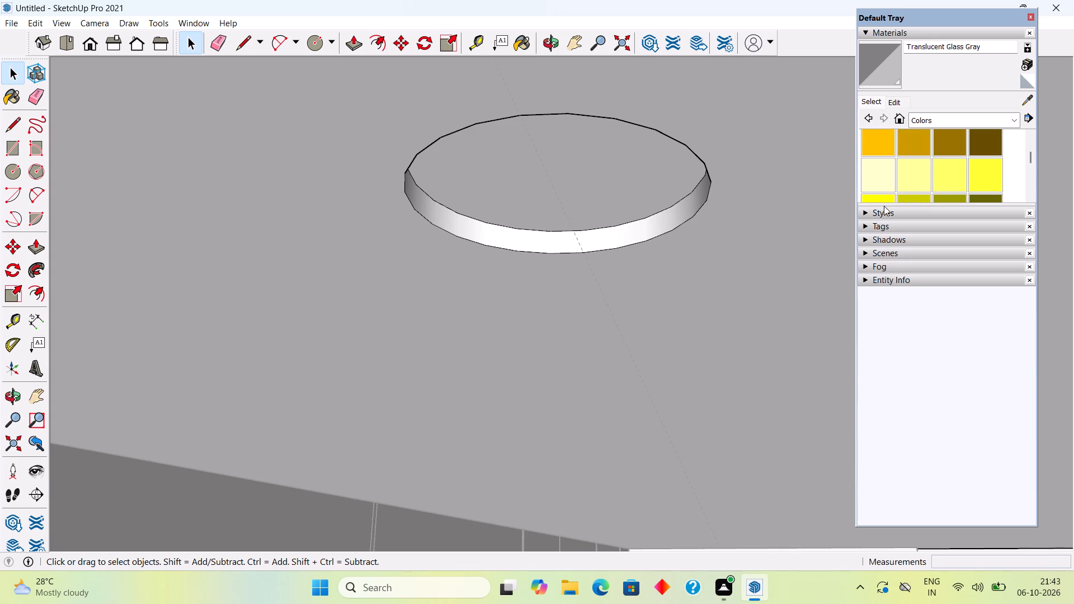
pyautogui.scroll(-1, 885, 185)
pyautogui.click(877, 150)
pyautogui.click(633, 182)
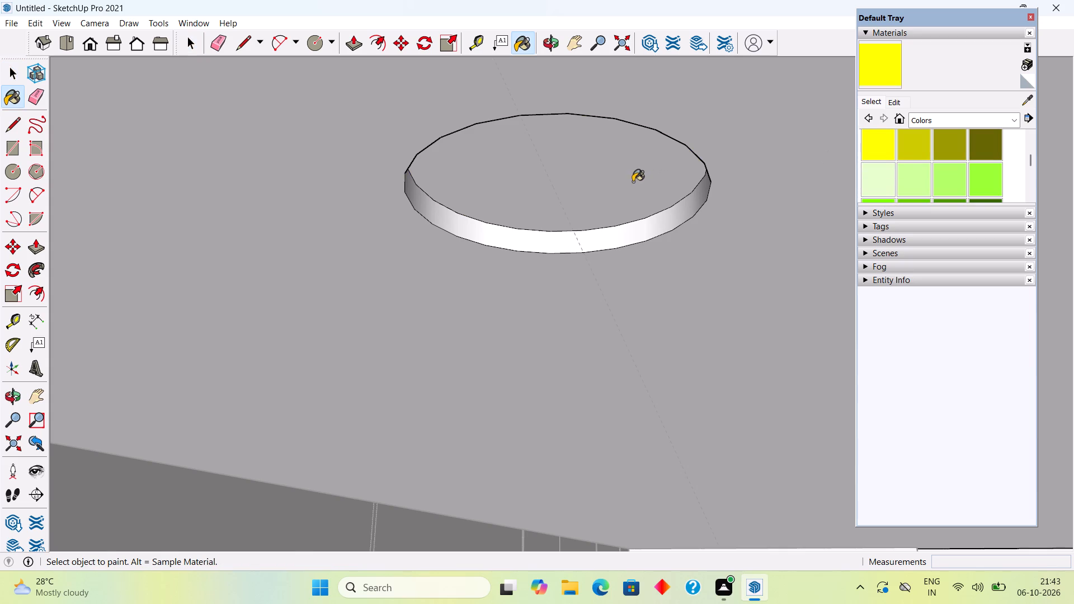
pyautogui.click(632, 232)
pyautogui.scroll(-20, 632, 232)
pyautogui.scroll(-4, 632, 232)
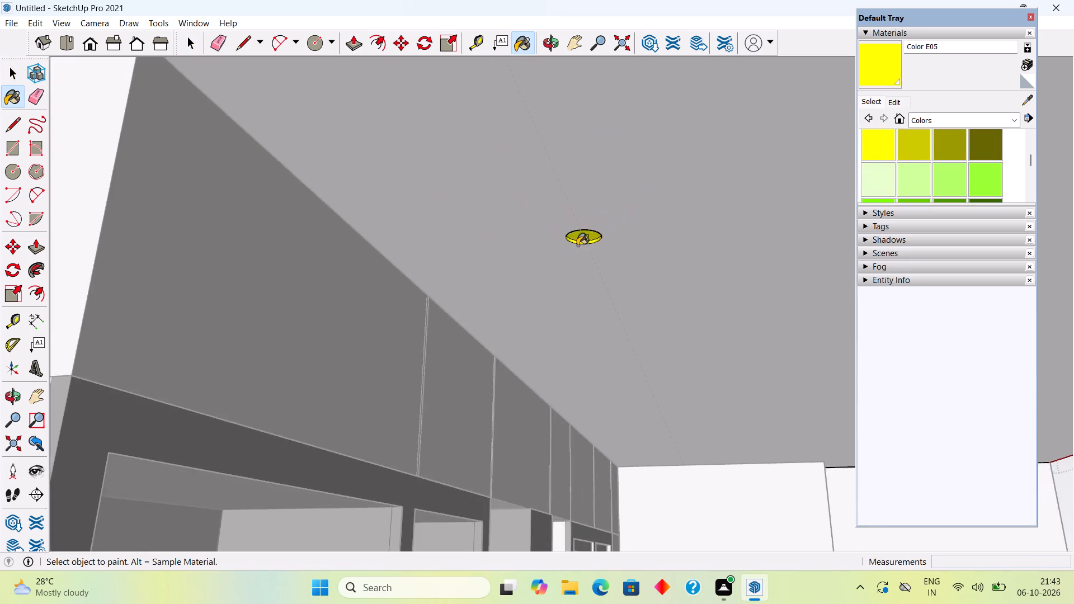
pyautogui.press('space')
# Draw a second 1" radius circle on the ceiling guide, near the cabinet joint at the range hood's left end.
pyautogui.scroll(11, 656, 290)
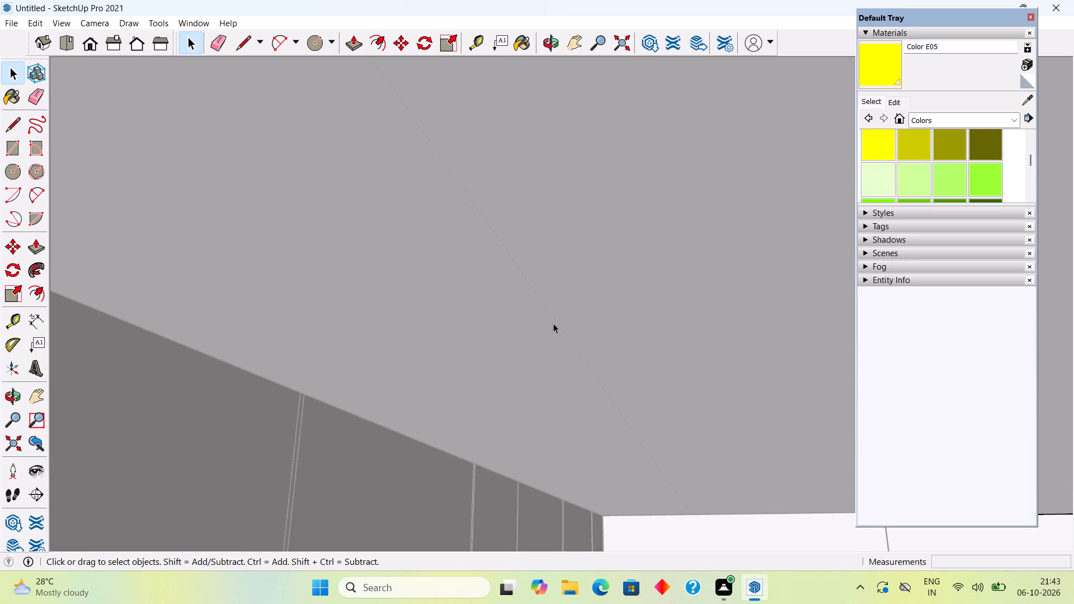
pyautogui.moveTo(540, 320); pyautogui.dragTo(476, 330, button='middle')
pyautogui.scroll(-5, 489, 329)
pyautogui.moveTo(411, 255); pyautogui.dragTo(227, 282, button='middle')
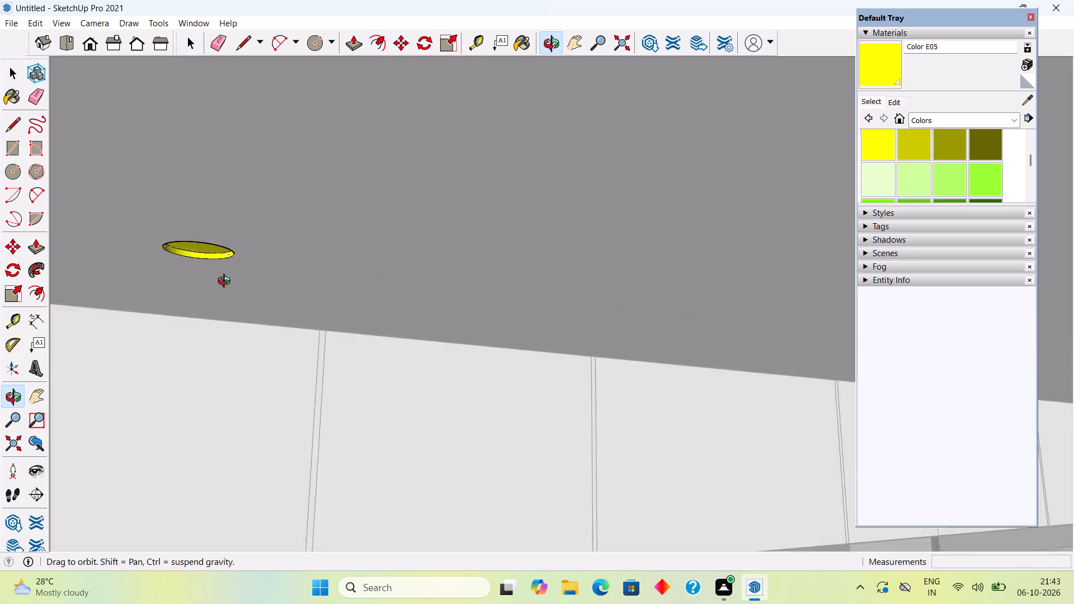
pyautogui.moveTo(227, 282); pyautogui.dragTo(41, 286, button='middle')
pyautogui.scroll(-5, 41, 286)
pyautogui.scroll(-17, 450, 284)
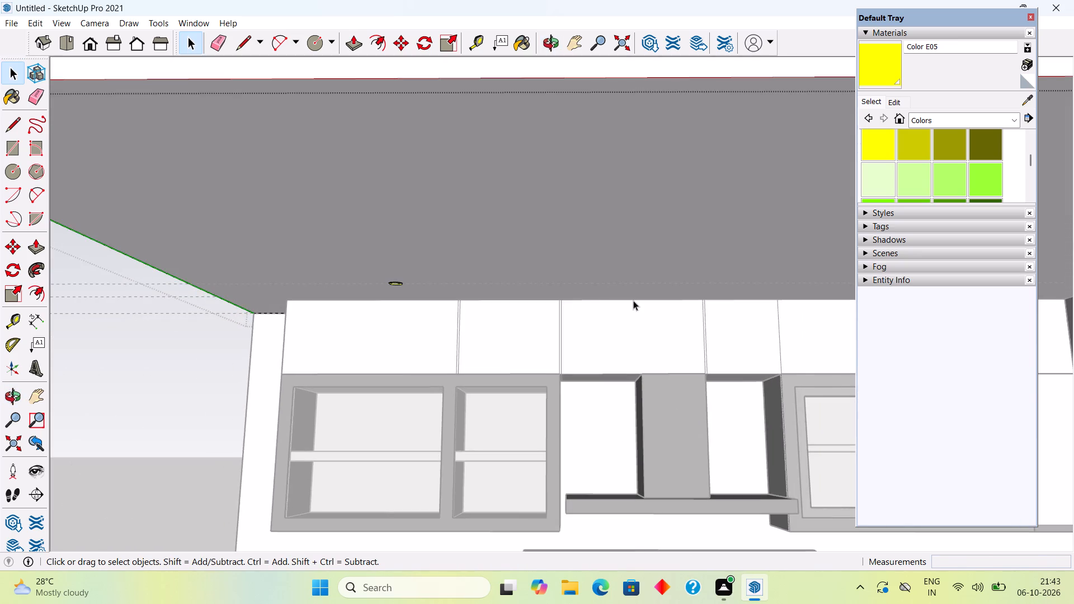
pyautogui.scroll(8, 633, 300)
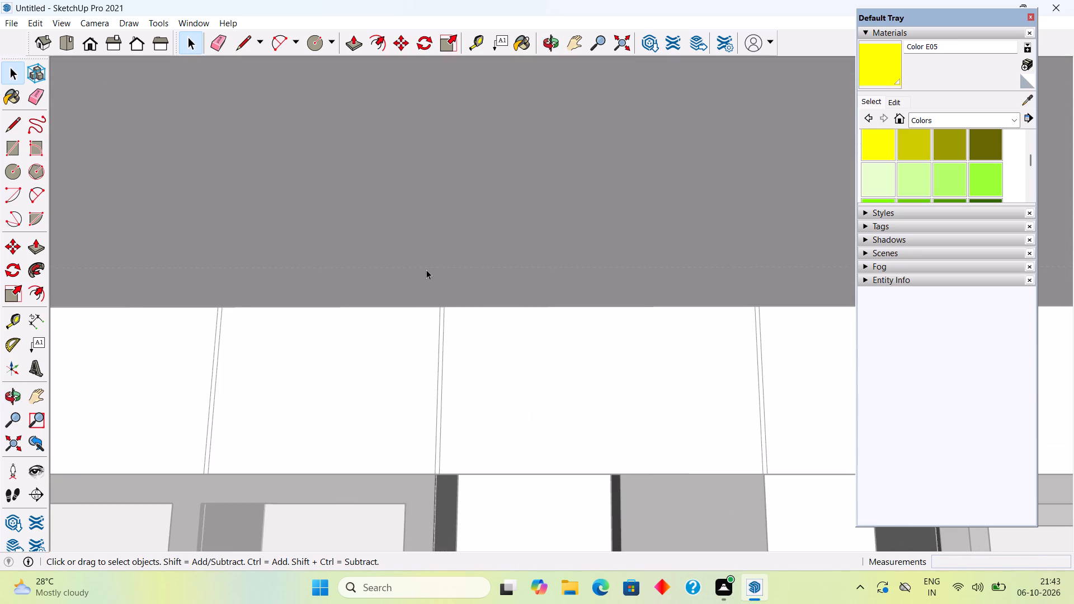
pyautogui.press('c')
pyautogui.click(423, 270)
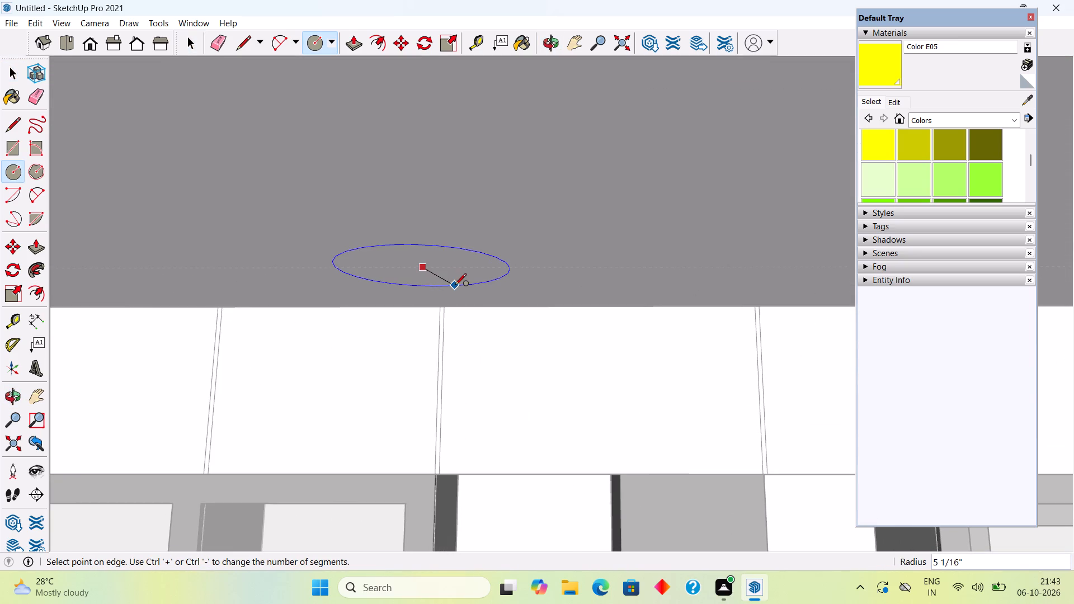
pyautogui.write('1"')
pyautogui.press('Return')
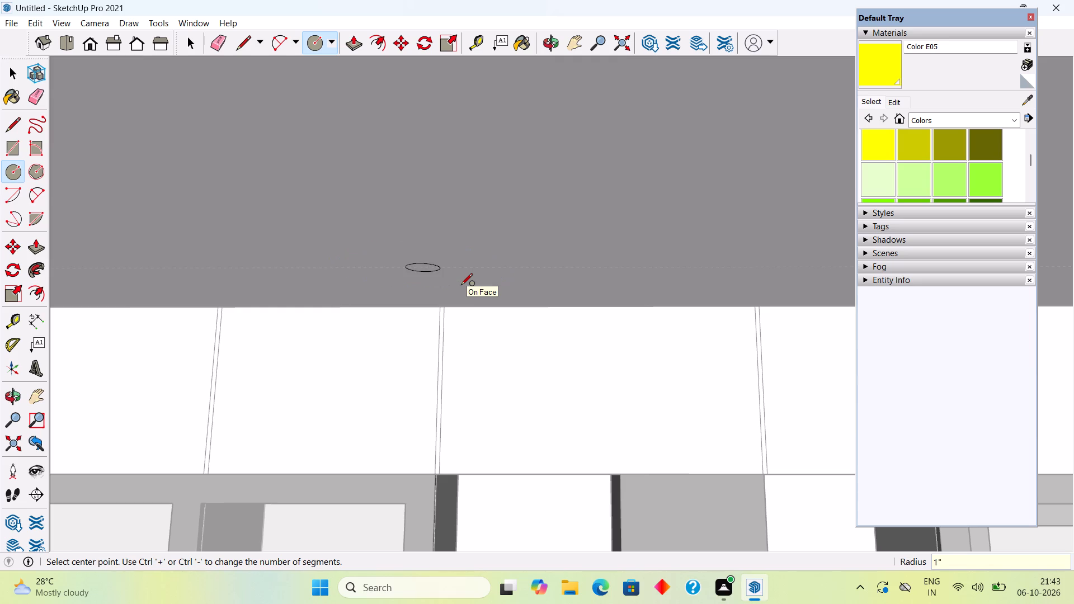
pyautogui.press('space')
# Push the second circle about 1/8" up into the ceiling slab.
pyautogui.scroll(7, 453, 294)
pyautogui.scroll(5, 405, 186)
pyautogui.scroll(4, 369, 225)
pyautogui.click(364, 257)
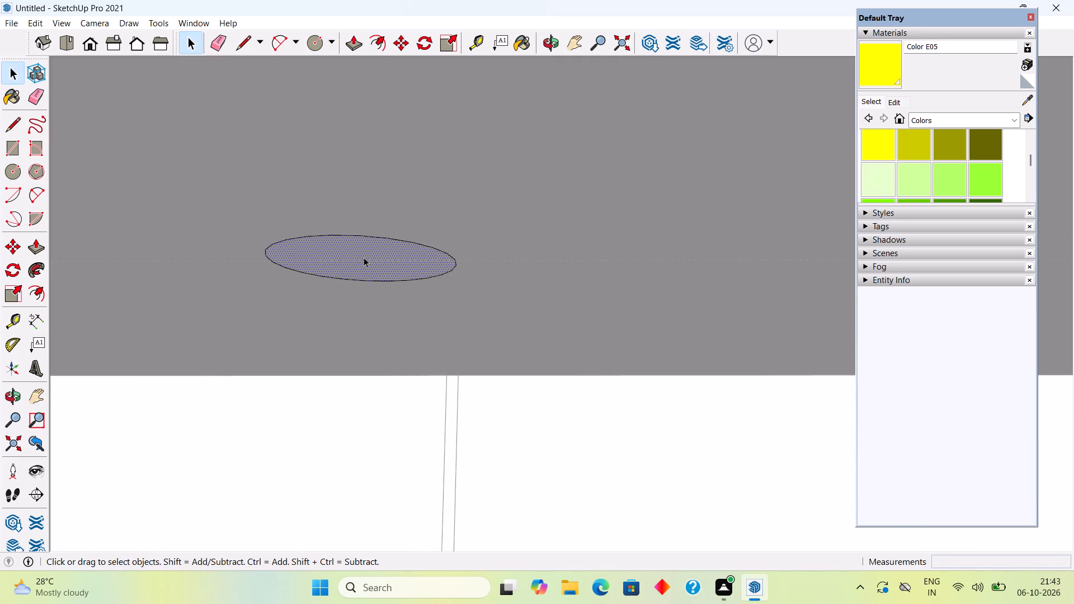
pyautogui.press('p')
pyautogui.click(364, 257)
pyautogui.click(369, 246)
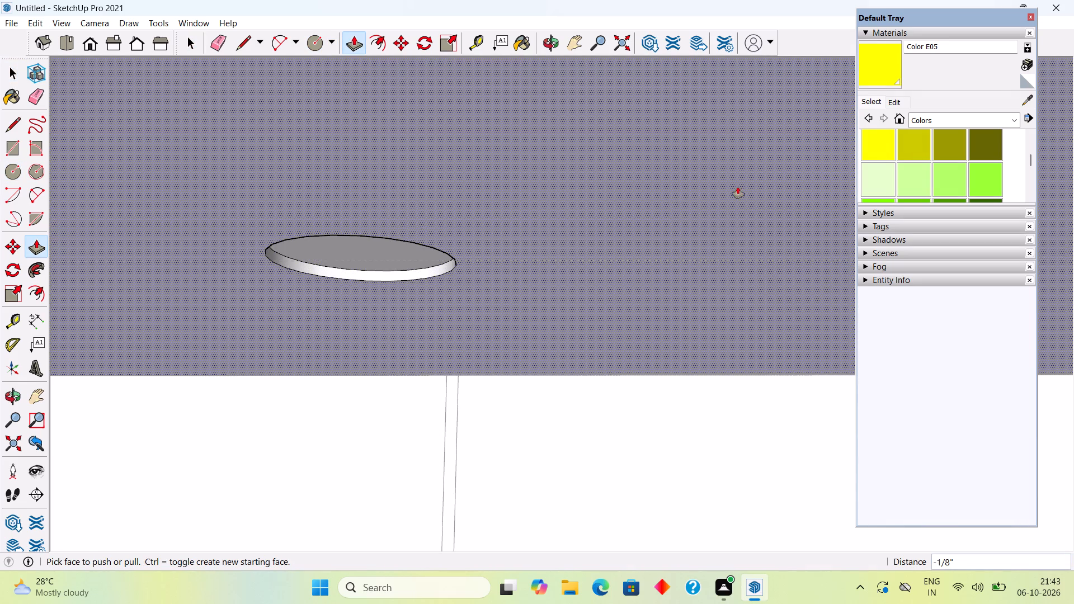
# Paint the second recess's round face and rim yellow with Color E05.
pyautogui.click(878, 133)
pyautogui.click(404, 262)
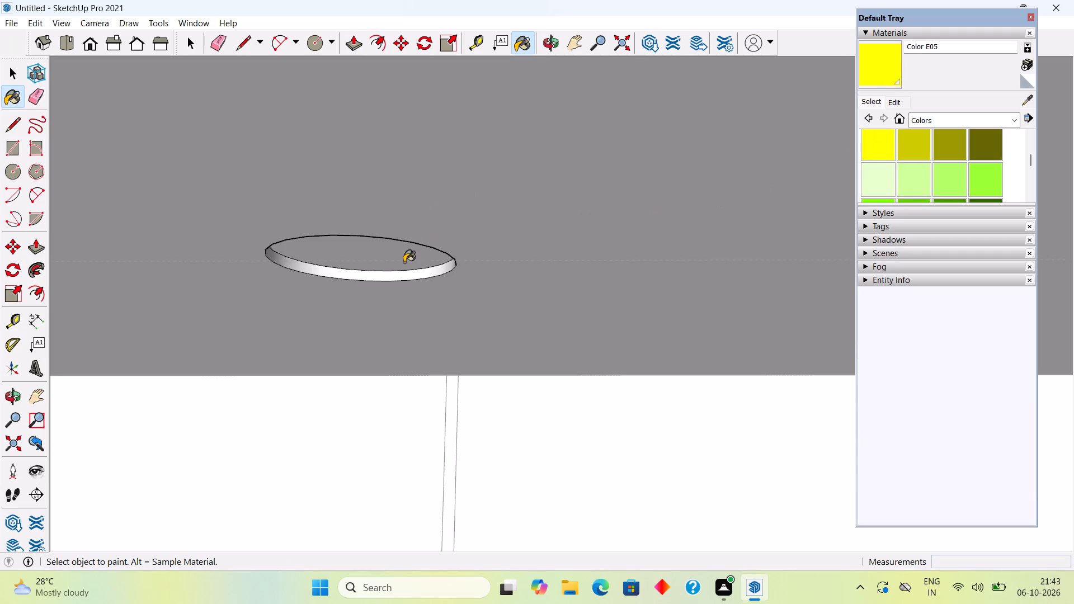
pyautogui.click(404, 278)
pyautogui.scroll(-17, 420, 276)
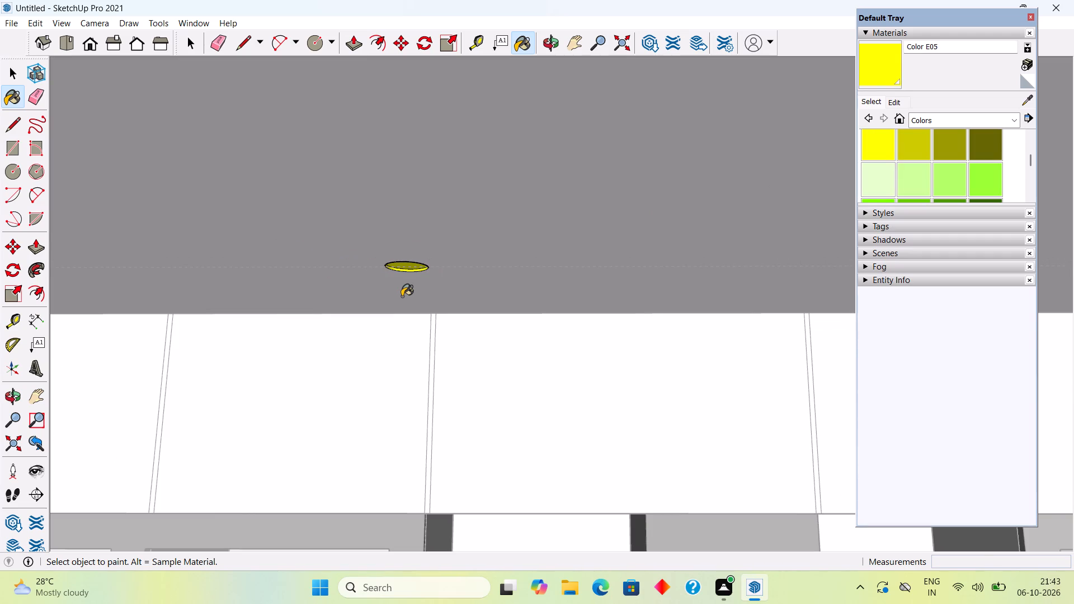
pyautogui.press('space')
# Draw a third 1" radius circle on the ceiling guide, near the cabinet joint at the hood chimney's right side.
pyautogui.scroll(-17, 495, 260)
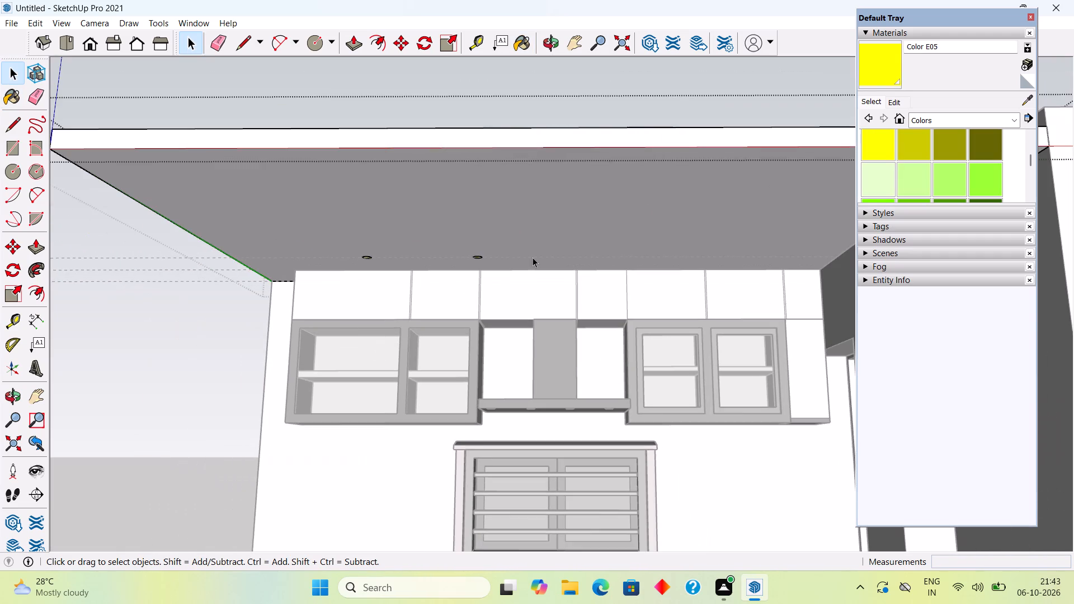
pyautogui.scroll(9, 564, 265)
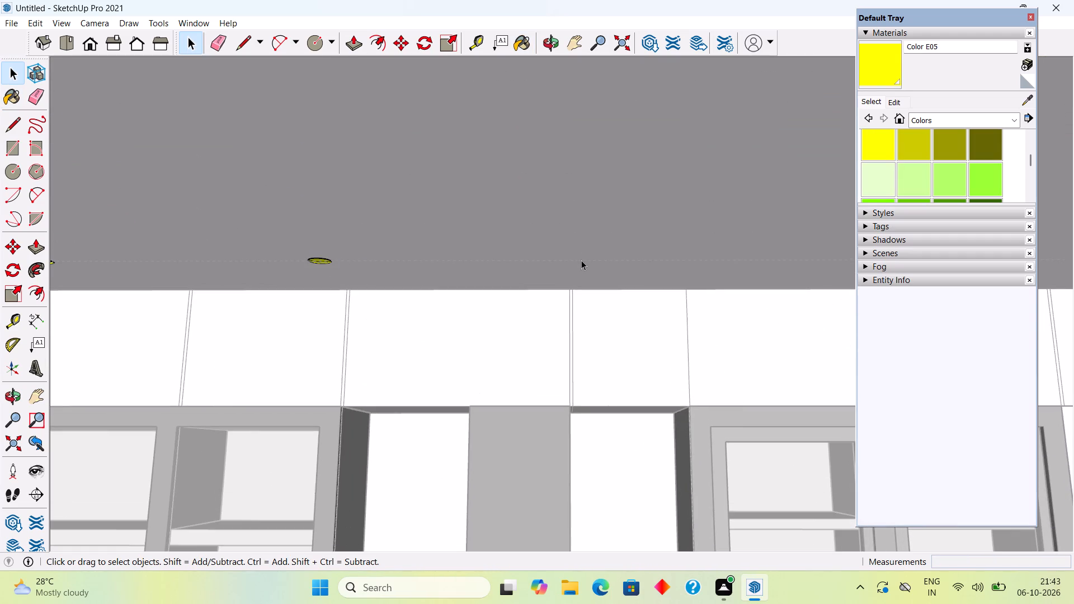
pyautogui.scroll(7, 581, 260)
pyautogui.press('c')
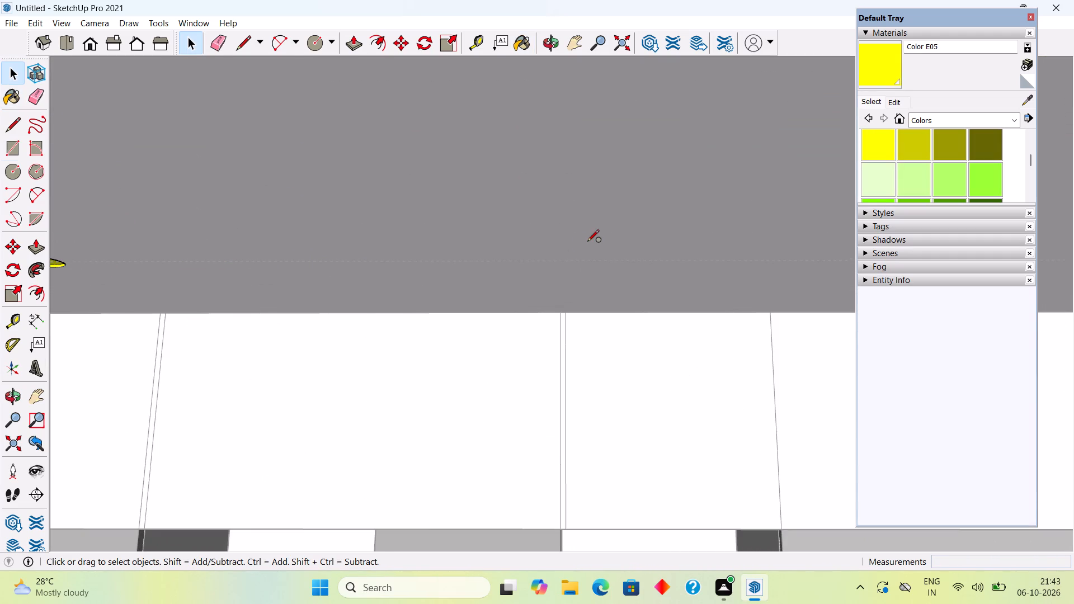
pyautogui.click(544, 262)
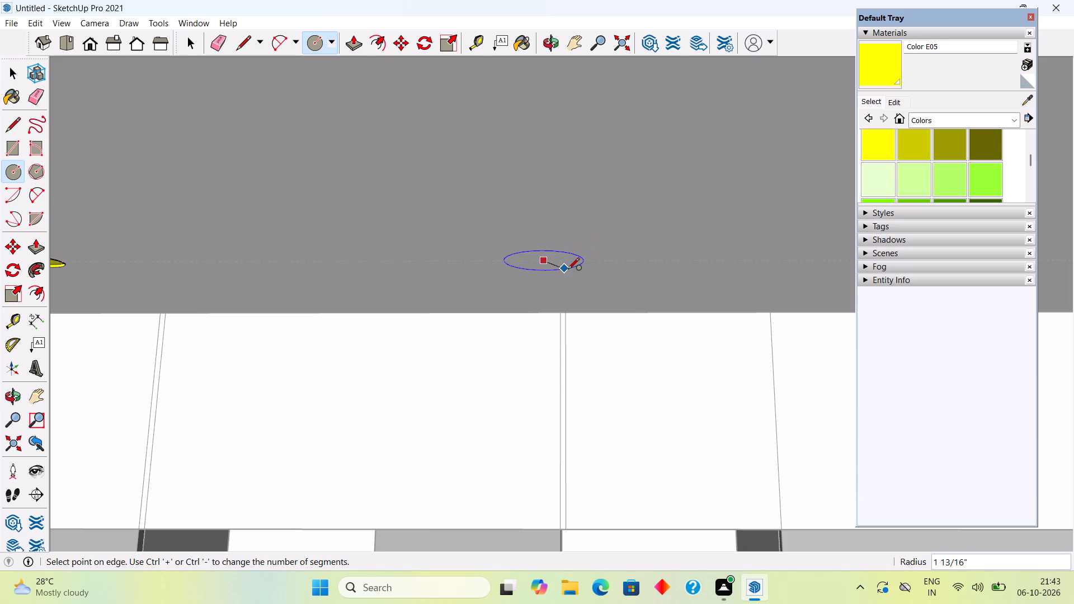
pyautogui.write('1"')
pyautogui.press('Return')
pyautogui.press('space')
# Push the third circle about 1/8" up into the ceiling slab.
pyautogui.scroll(8, 572, 266)
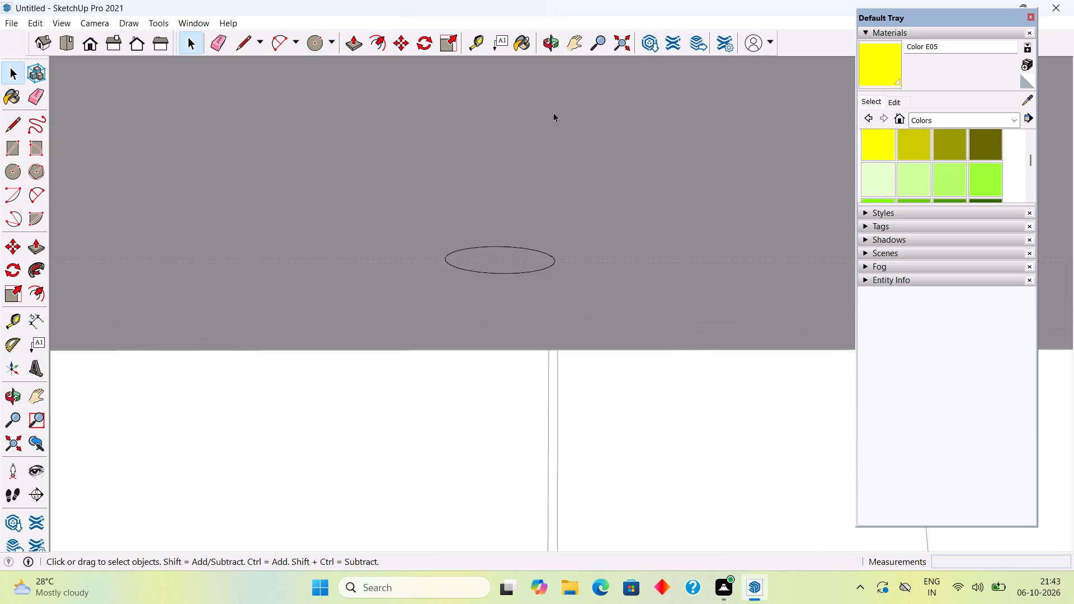
pyautogui.scroll(4, 524, 246)
pyautogui.click(529, 261)
pyautogui.press('p')
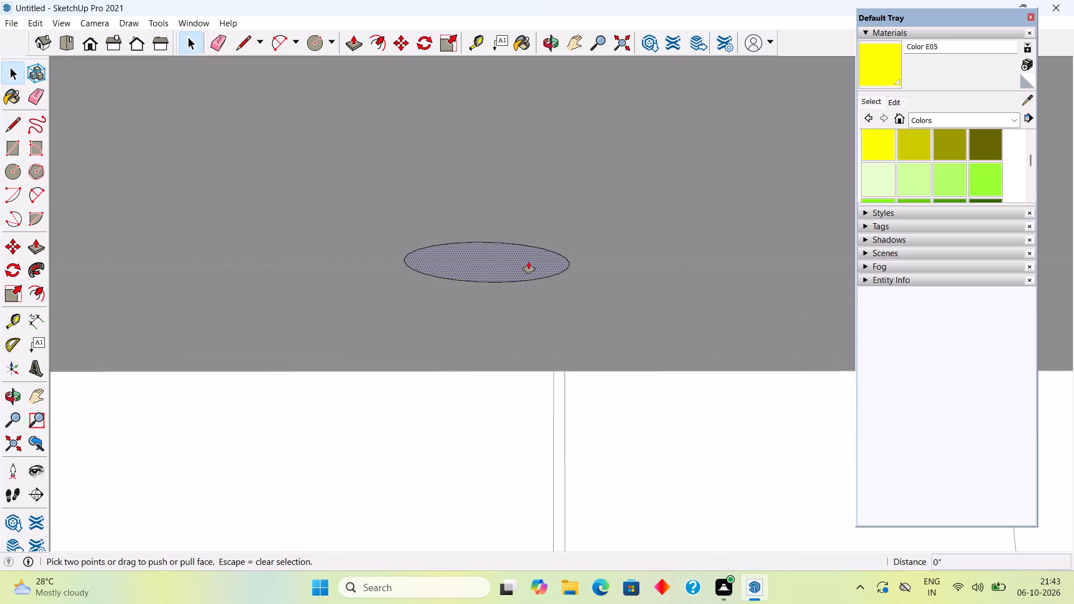
pyautogui.click(529, 262)
pyautogui.click(534, 253)
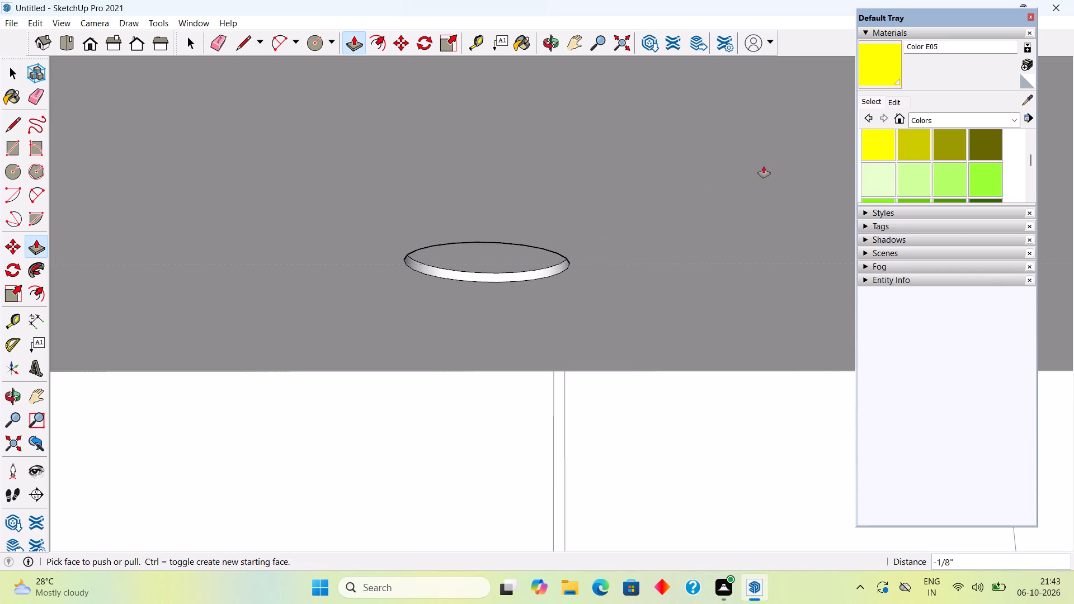
# Paint the third recess's round face and rim yellow with Color E05.
pyautogui.click(870, 144)
pyautogui.click(519, 257)
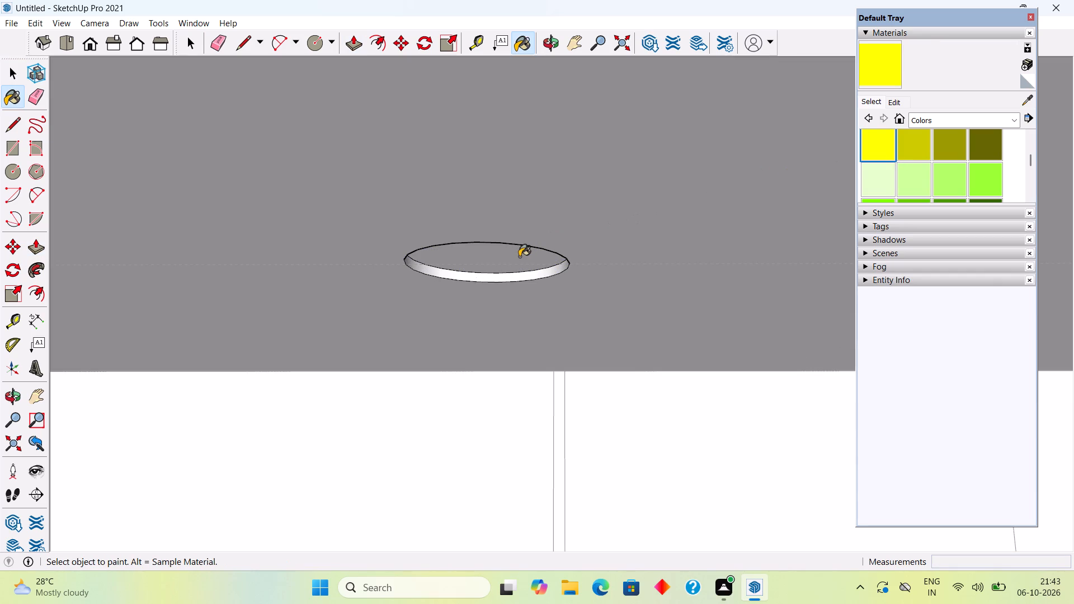
pyautogui.click(524, 278)
pyautogui.press('space')
# Draw a fourth 1" radius circle on the ceiling guide, above the left glass door of the cabinet right of the hood.
pyautogui.scroll(-20, 528, 271)
pyautogui.scroll(-2, 528, 271)
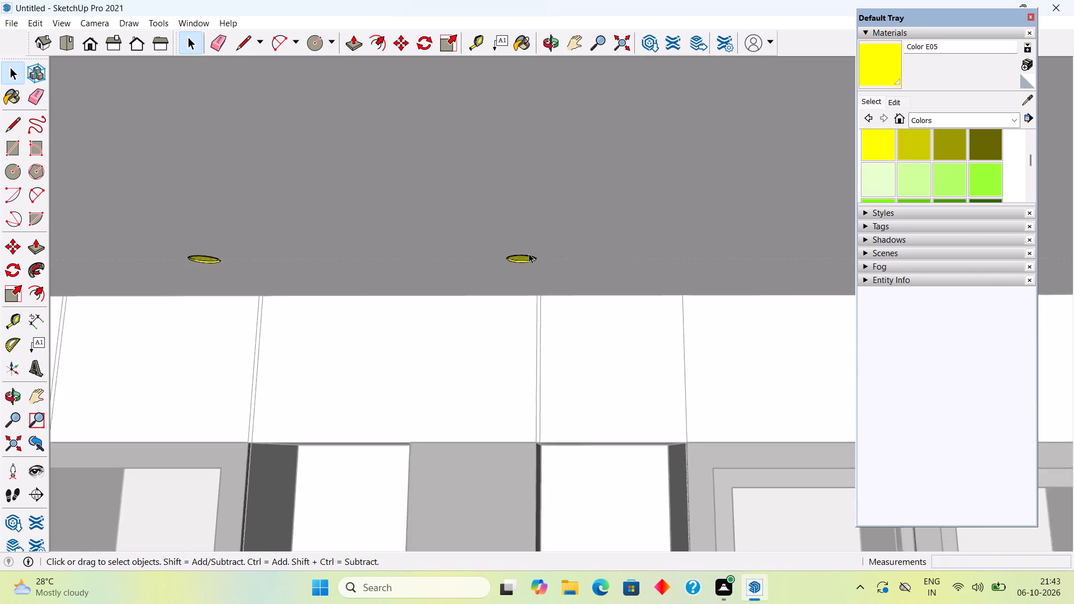
pyautogui.scroll(-10, 529, 253)
pyautogui.scroll(13, 673, 259)
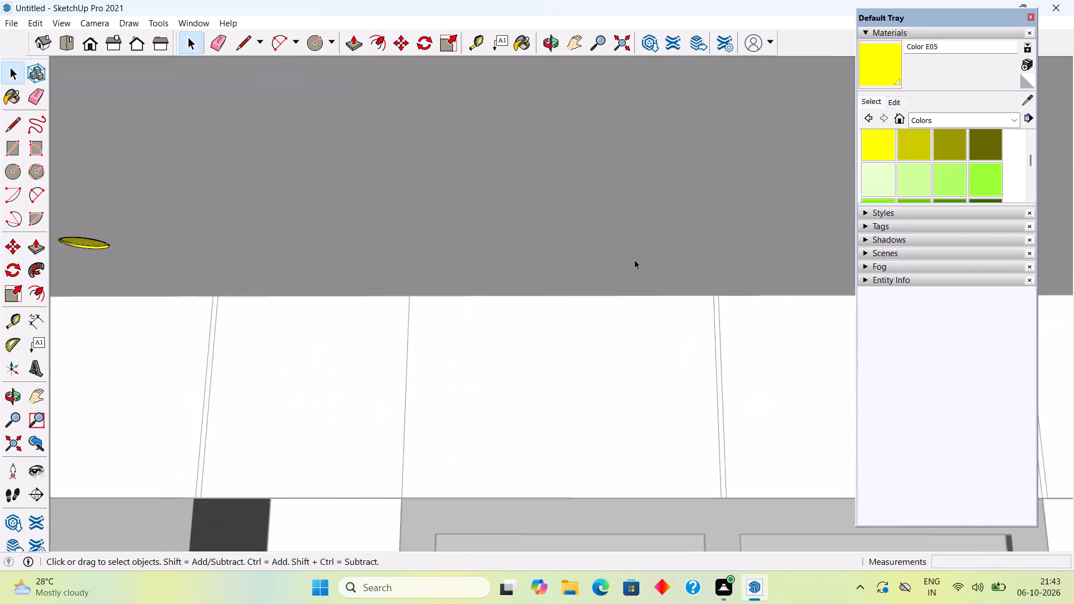
pyautogui.scroll(1, 634, 259)
pyautogui.press('c')
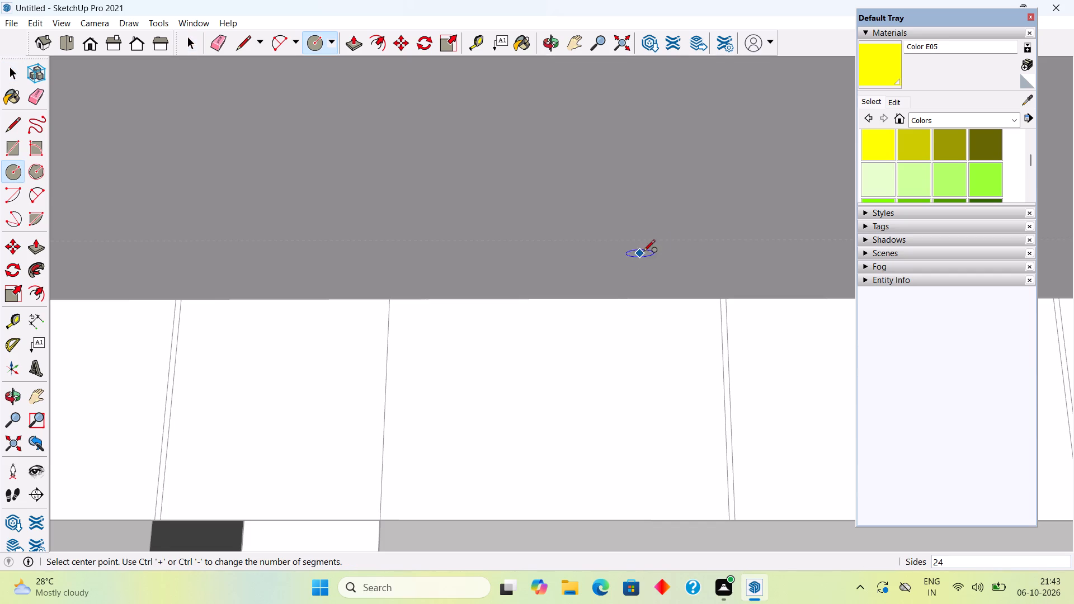
pyautogui.click(657, 243)
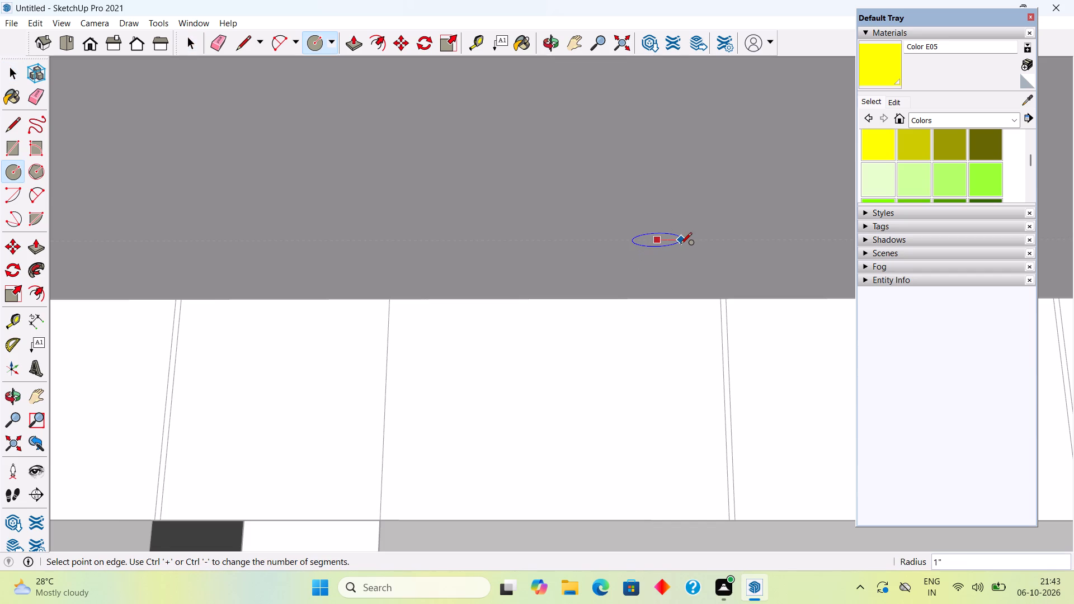
pyautogui.write('1"')
pyautogui.press('Return')
pyautogui.press('space')
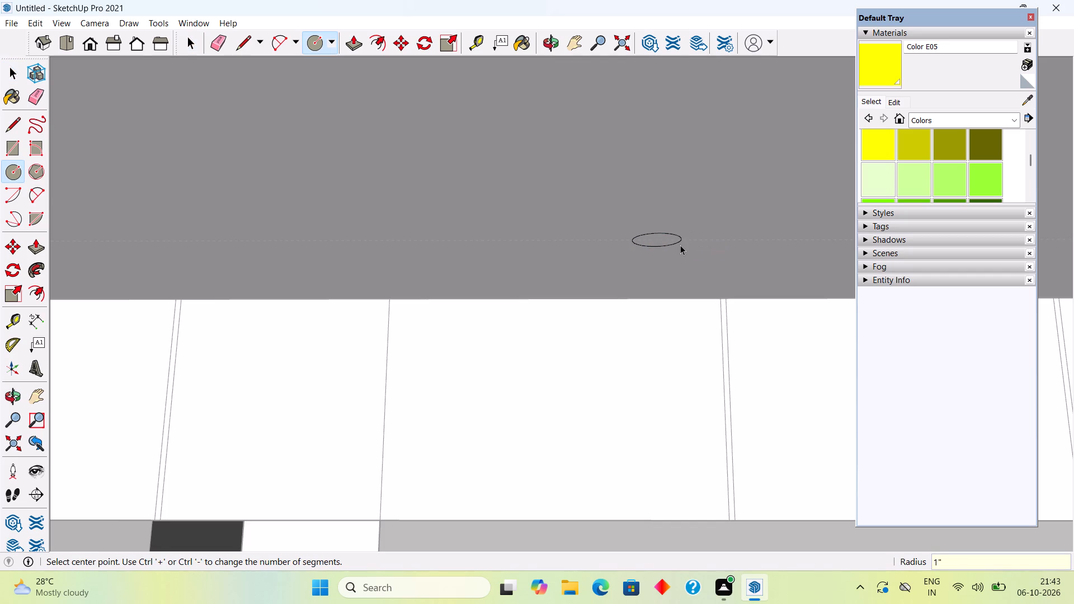
# Push the fourth circle about 3/16" up into the ceiling slab.
pyautogui.scroll(9, 681, 248)
pyautogui.scroll(4, 596, 247)
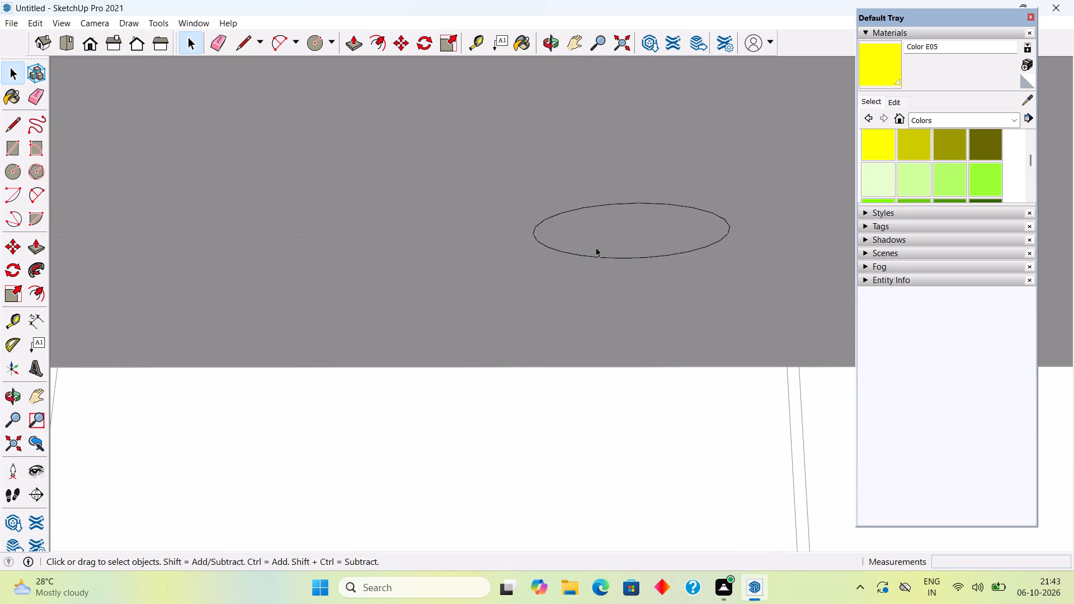
pyautogui.click(596, 247)
pyautogui.press('p')
pyautogui.click(599, 246)
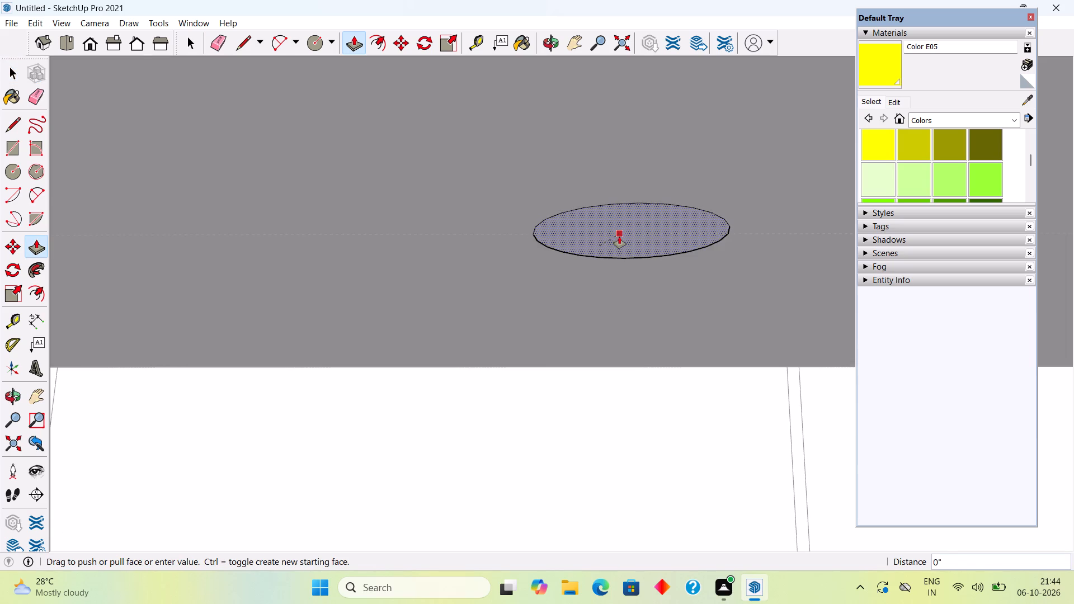
pyautogui.click(622, 227)
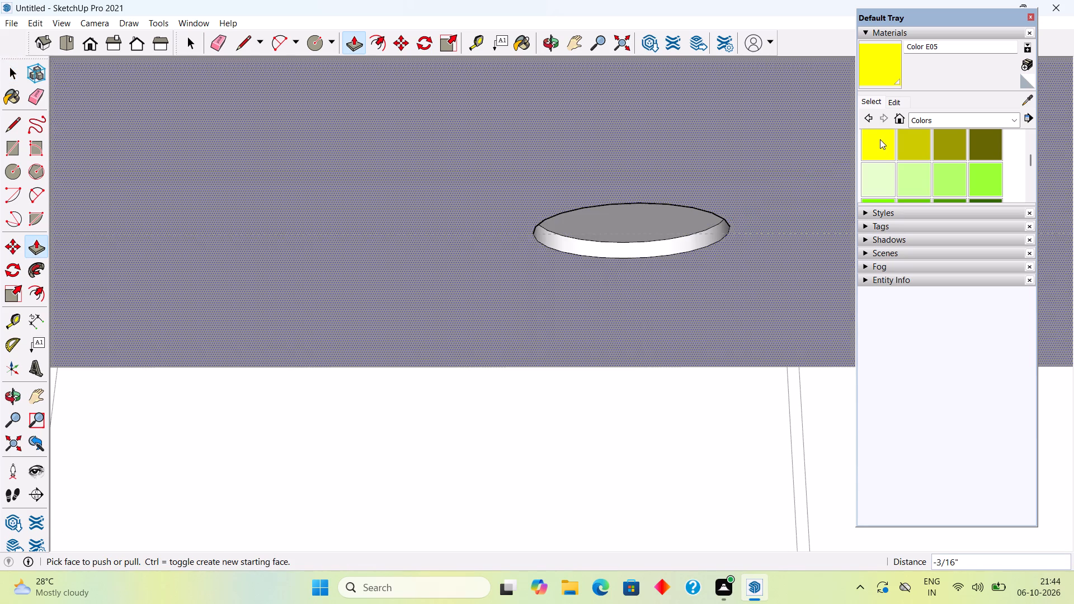
# Paint the fourth recess's round face and rim yellow with Color E05.
pyautogui.click(883, 138)
pyautogui.click(644, 226)
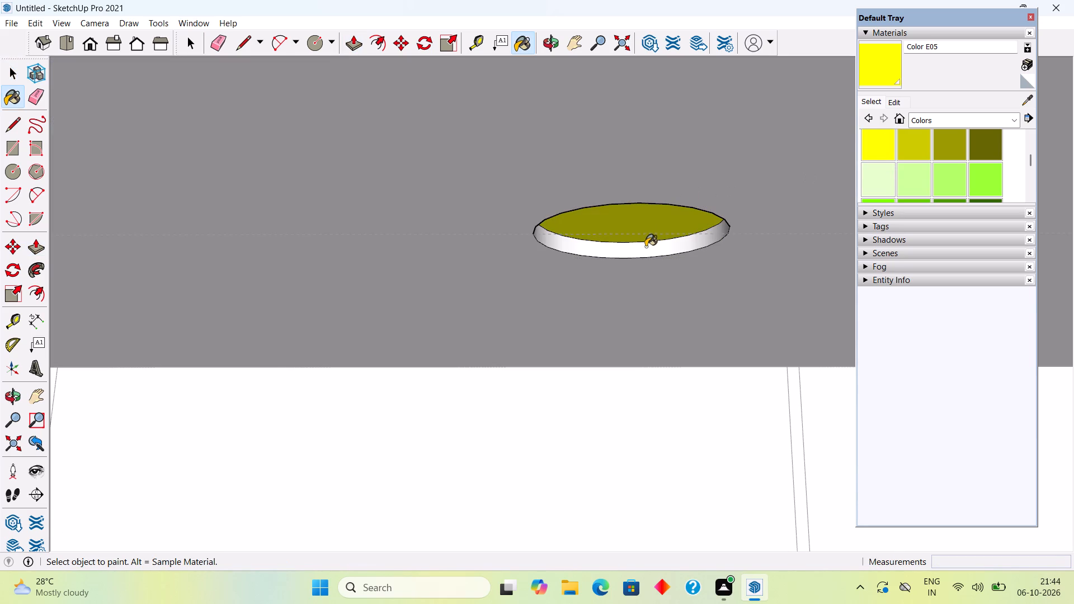
pyautogui.click(646, 247)
pyautogui.scroll(-20, 646, 246)
pyautogui.scroll(-2, 646, 246)
pyautogui.press('space')
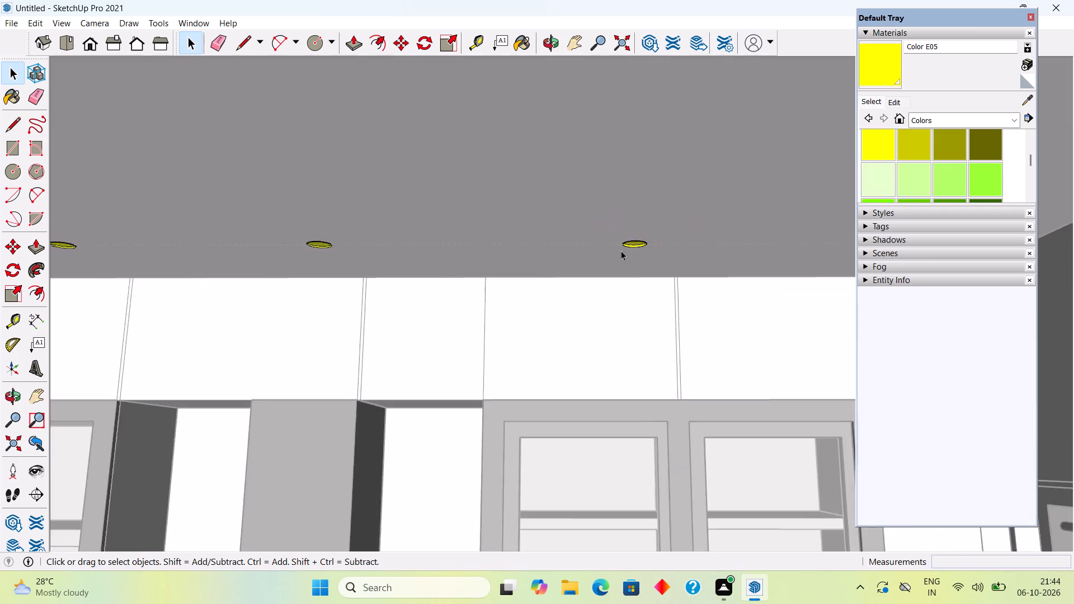
# Draw a fifth 1" radius circle on the ceiling guide, at the last cabinet joint before the side wall.
pyautogui.scroll(-12, 621, 251)
pyautogui.scroll(4, 779, 245)
pyautogui.scroll(7, 723, 247)
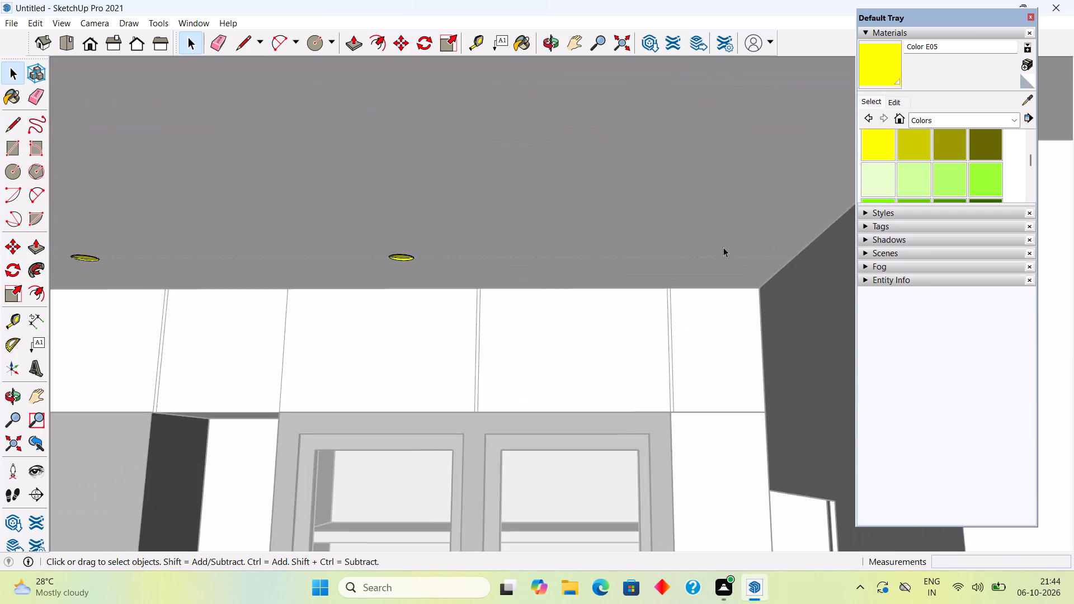
pyautogui.scroll(4, 714, 254)
pyautogui.scroll(5, 662, 262)
pyautogui.press('c')
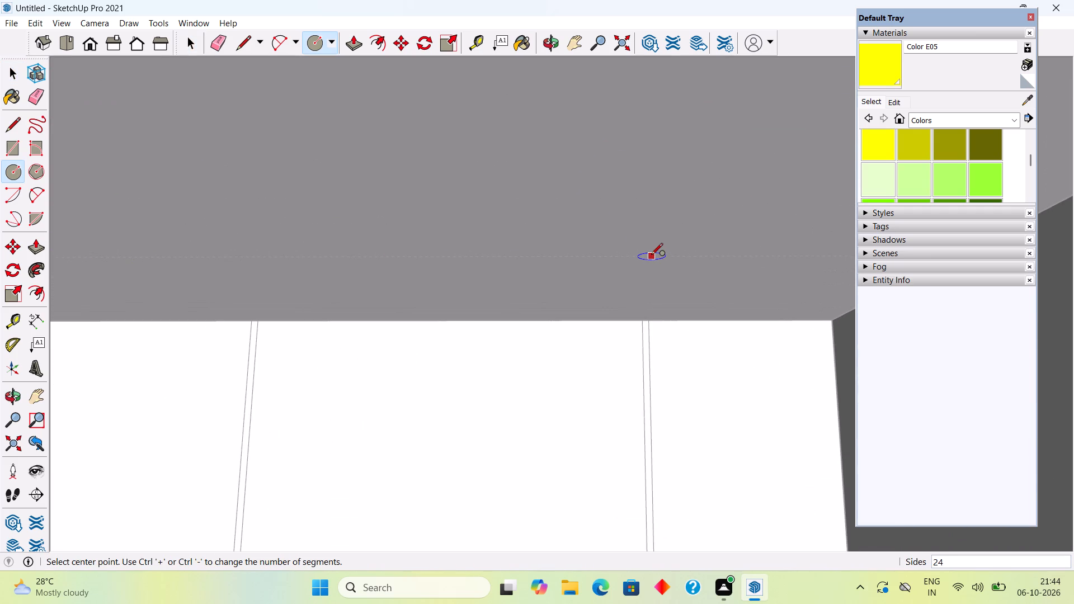
pyautogui.click(649, 258)
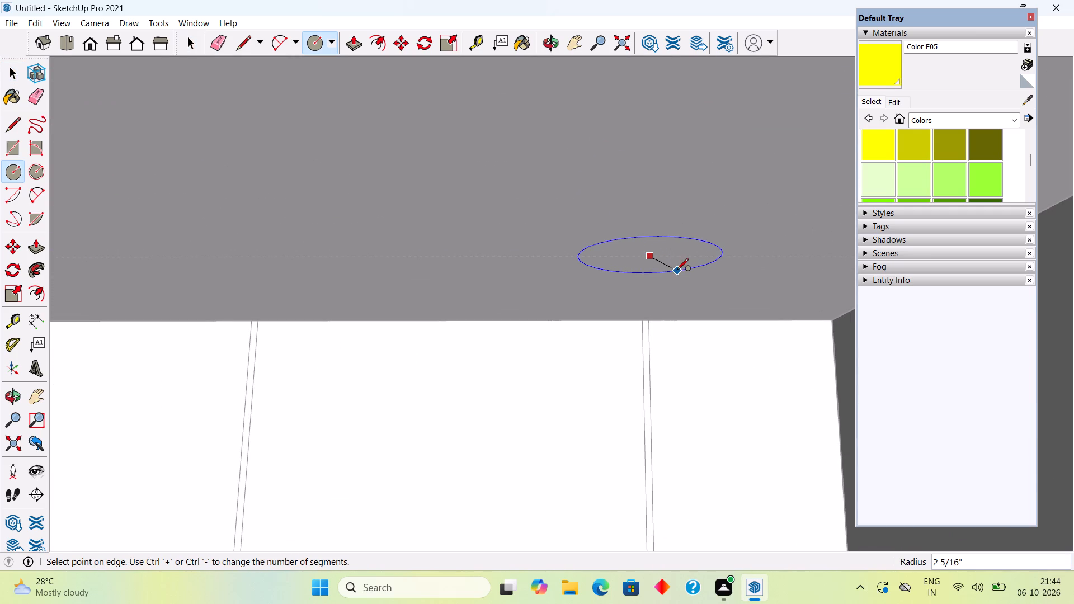
pyautogui.write('1"')
pyautogui.press('Return')
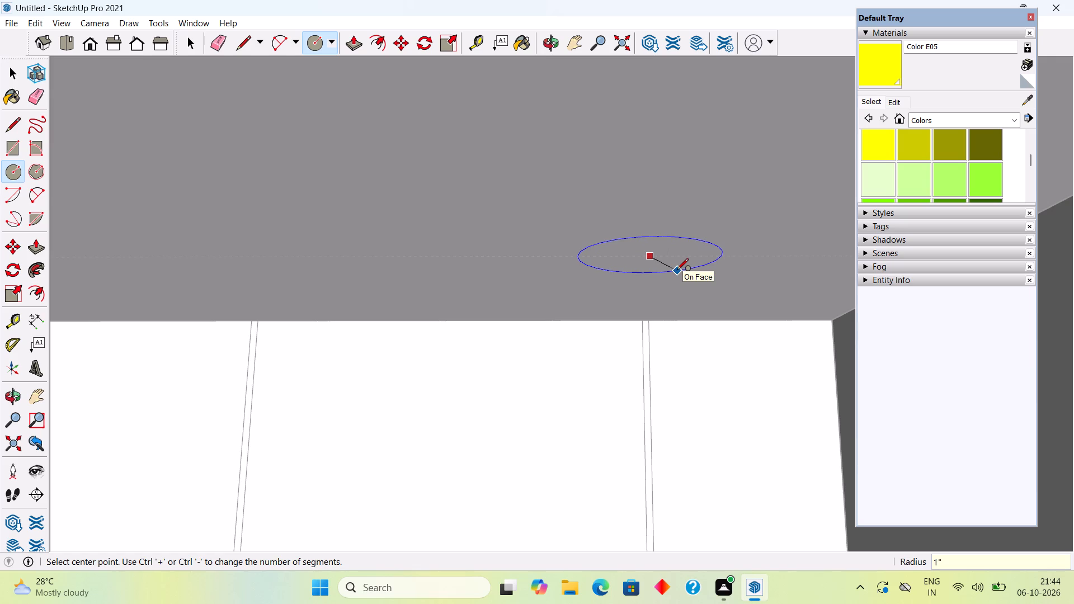
pyautogui.press('space')
# Push the fifth circle about 3/16" up into the ceiling slab.
pyautogui.write('P')
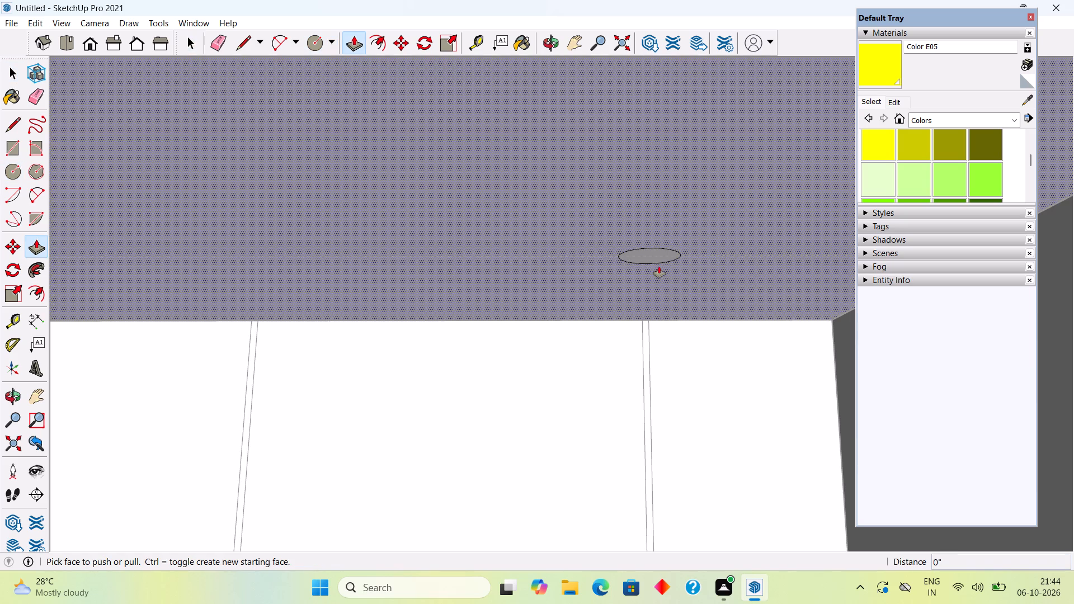
pyautogui.click(653, 253)
pyautogui.click(654, 248)
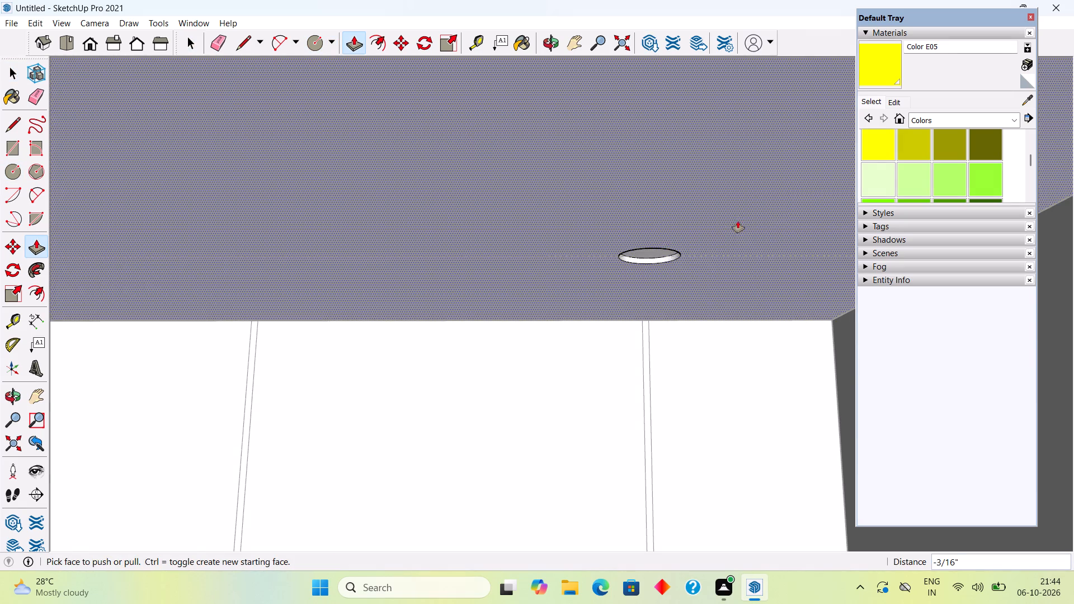
pyautogui.press('space')
# Paint the fifth recess's round face and rim yellow with Color E05.
pyautogui.click(872, 148)
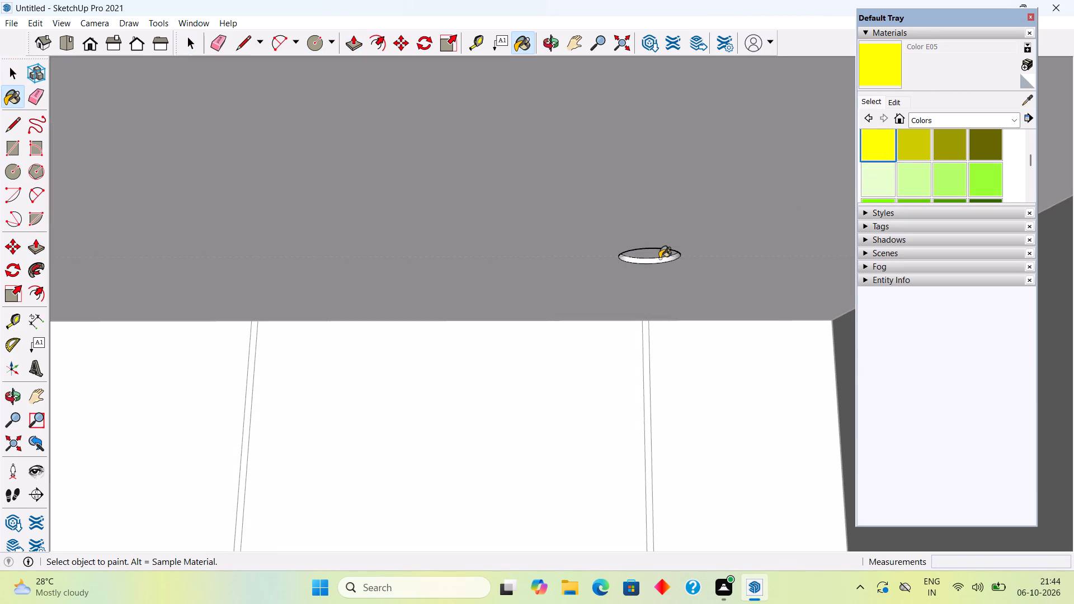
pyautogui.click(658, 255)
pyautogui.scroll(11, 658, 261)
pyautogui.click(661, 259)
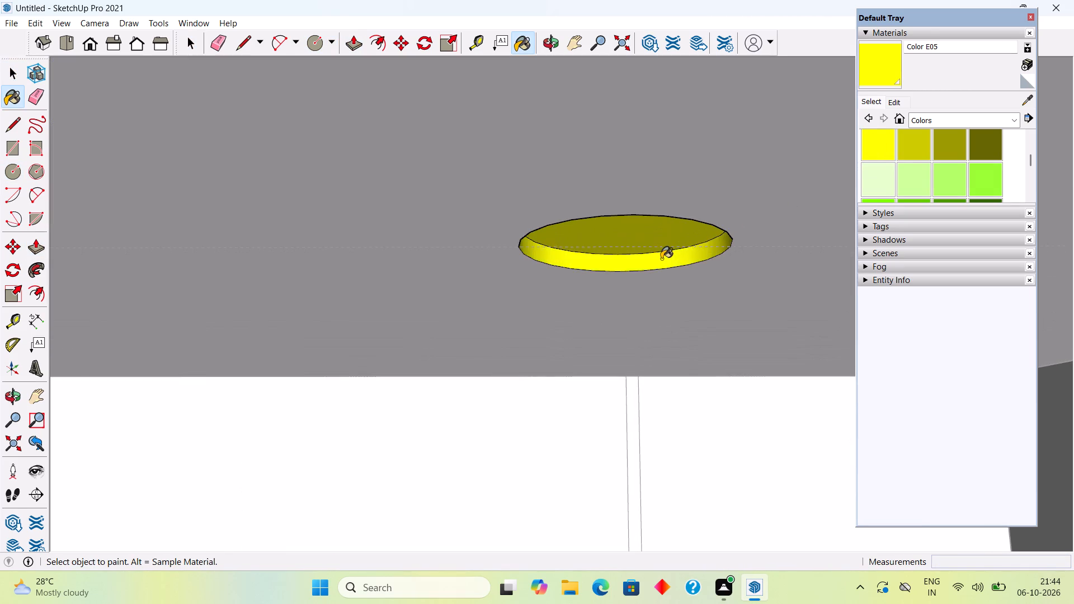
pyautogui.press('space')
# Finish editing the ceiling slab group and return to the whole kitchen model.
pyautogui.scroll(-20, 661, 259)
pyautogui.scroll(-19, 661, 259)
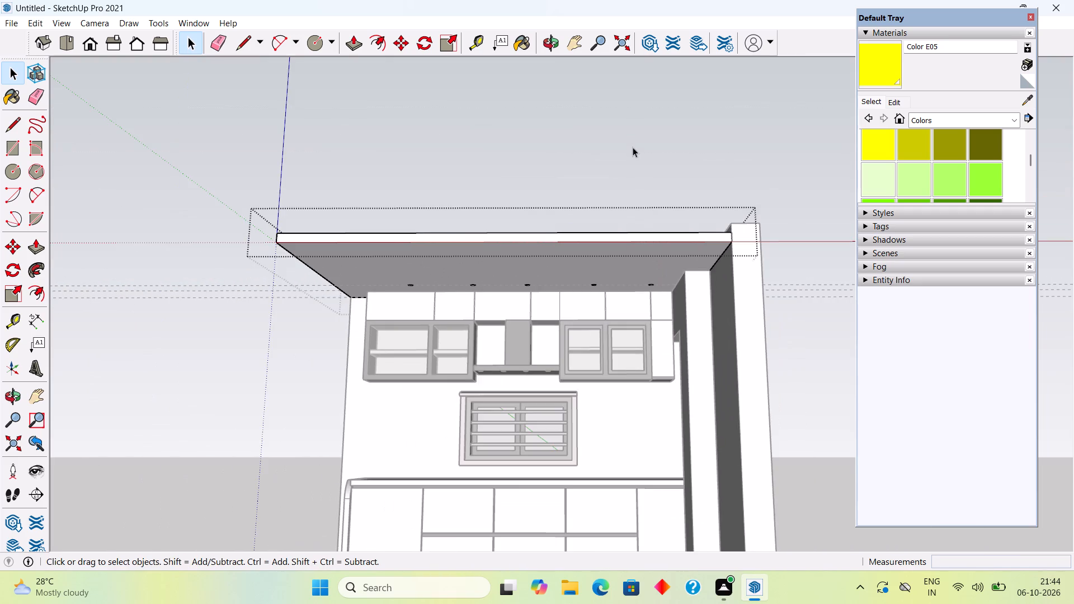
pyautogui.click(631, 141)
# Examine the kitchen with its row of ceiling lights, and the unpainted louvred window on the side wall above the counter.
pyautogui.moveTo(600, 310); pyautogui.dragTo(920, 230, button='middle')
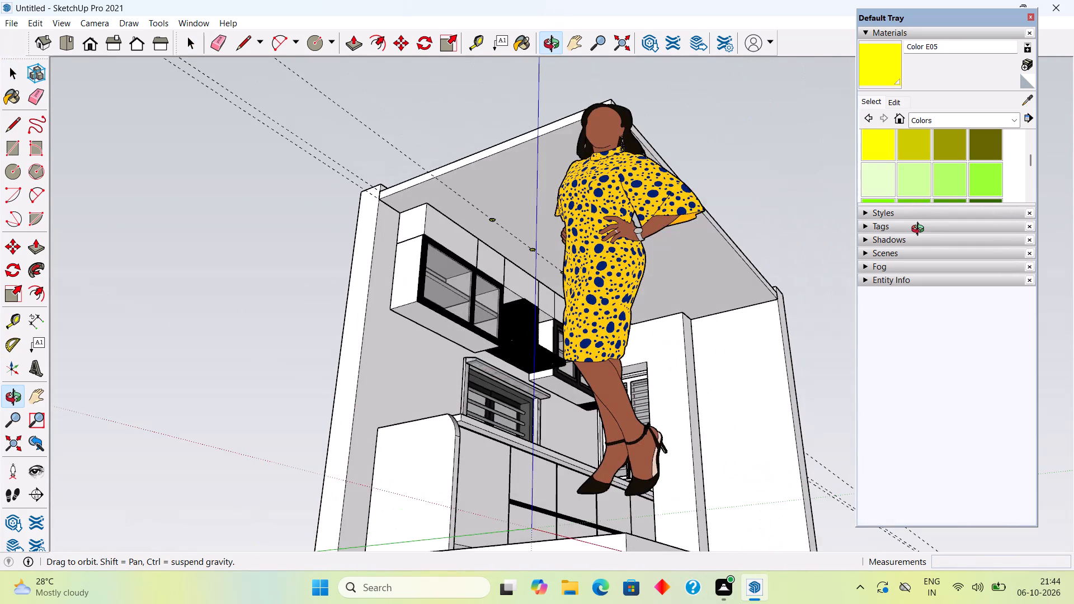
pyautogui.moveTo(920, 230); pyautogui.dragTo(859, 267, button='middle')
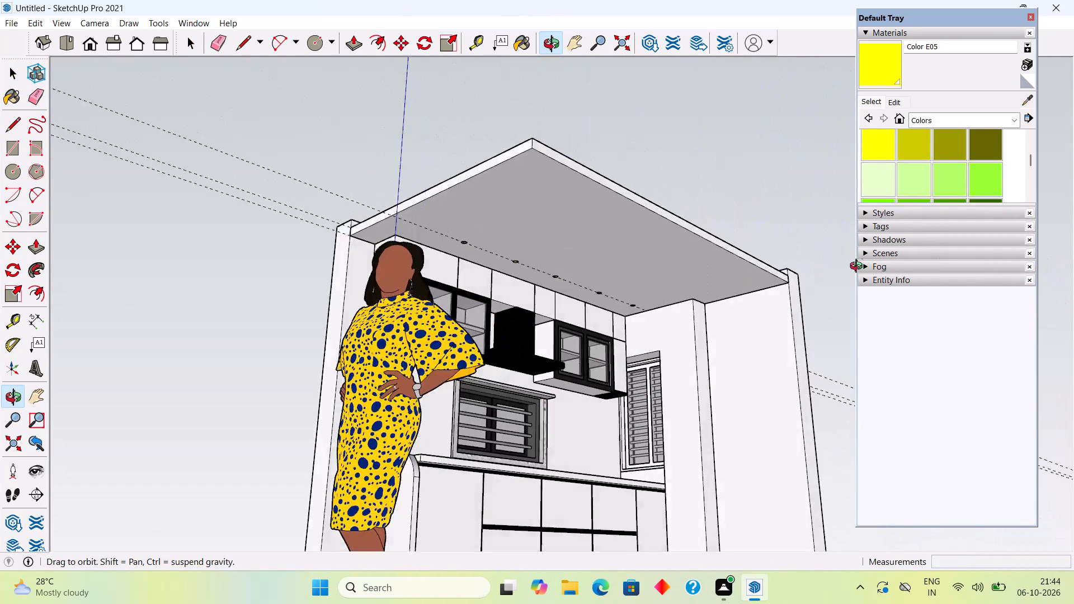
pyautogui.moveTo(859, 267); pyautogui.dragTo(796, 263, button='middle')
pyautogui.scroll(-7, 611, 469)
pyautogui.scroll(6, 590, 525)
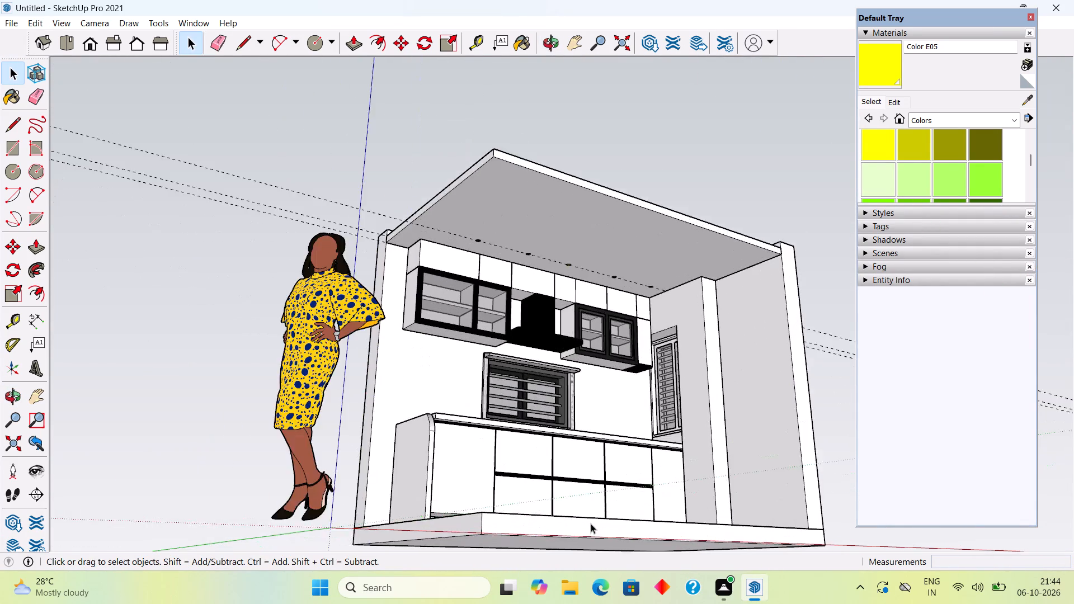
pyautogui.scroll(5, 591, 523)
pyautogui.moveTo(605, 460); pyautogui.dragTo(670, 497, button='middle')
pyautogui.scroll(3, 666, 501)
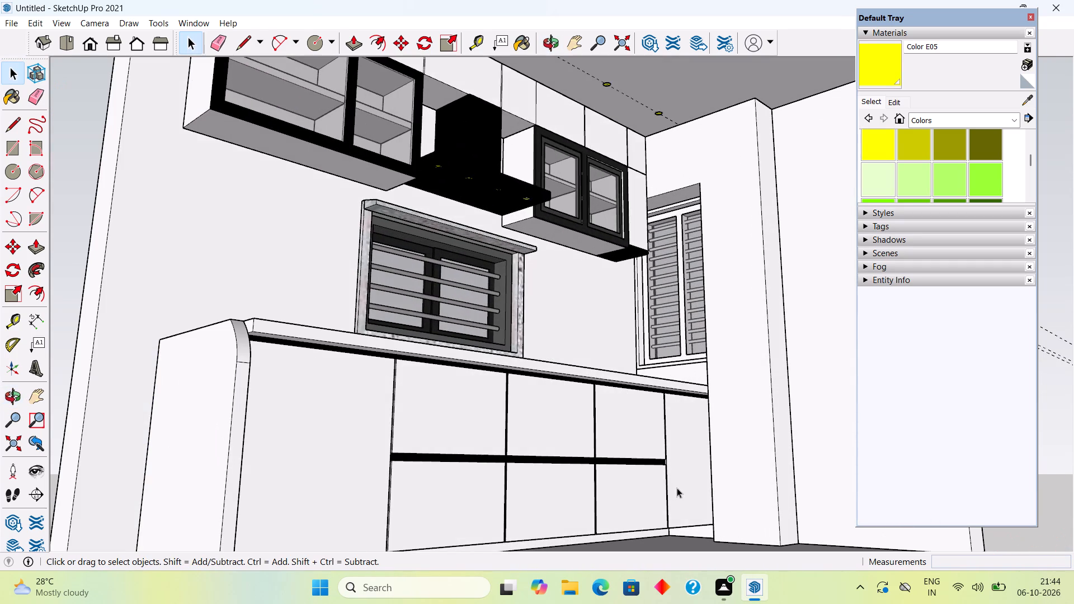
pyautogui.scroll(5, 730, 414)
pyautogui.moveTo(629, 341); pyautogui.dragTo(743, 421, button='middle')
pyautogui.scroll(1, 745, 398)
pyautogui.scroll(5, 686, 319)
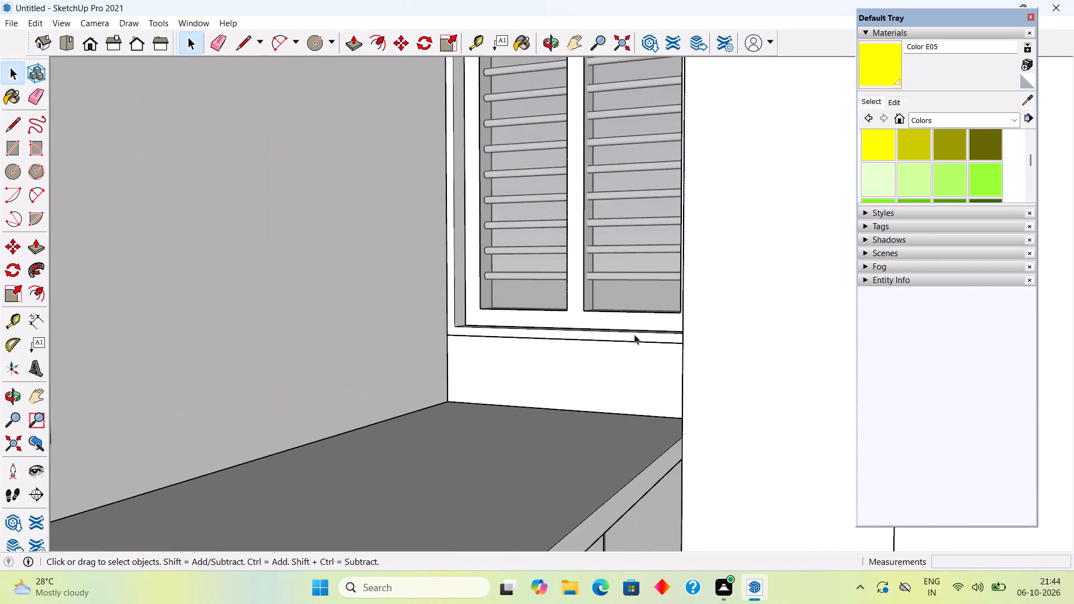
pyautogui.scroll(1, 624, 342)
pyautogui.moveTo(643, 399); pyautogui.dragTo(806, 514, button='middle')
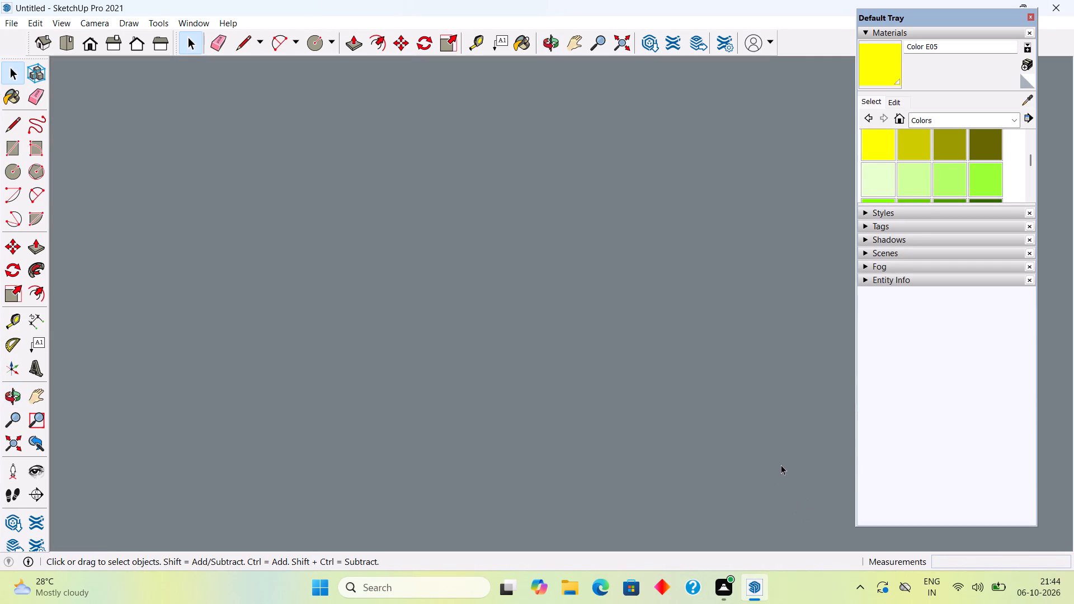
pyautogui.click(40, 447)
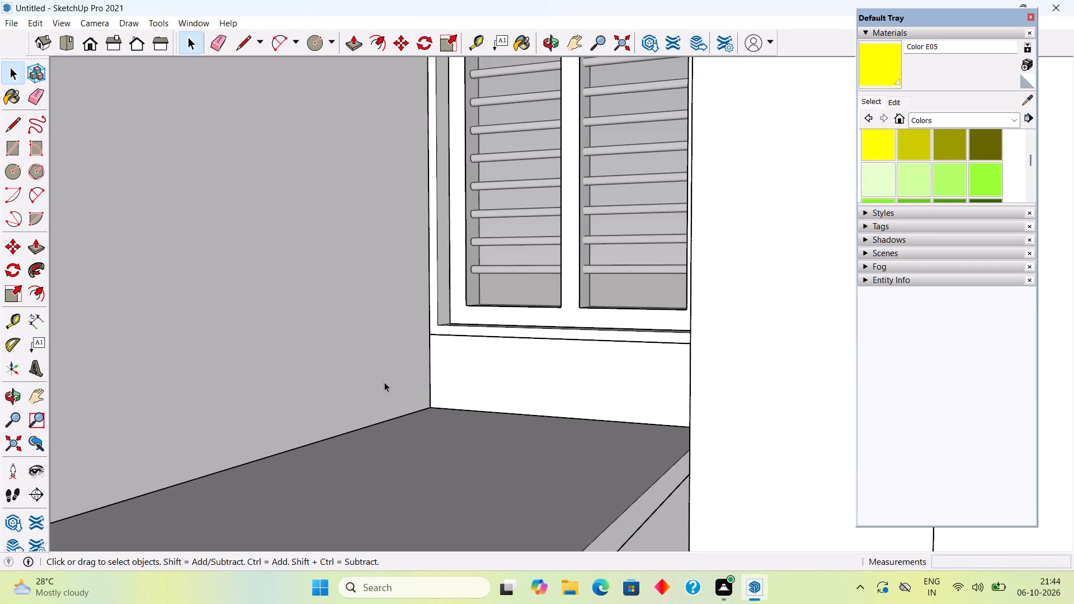
pyautogui.scroll(4, 587, 293)
pyautogui.moveTo(602, 331); pyautogui.dragTo(682, 453, button='middle')
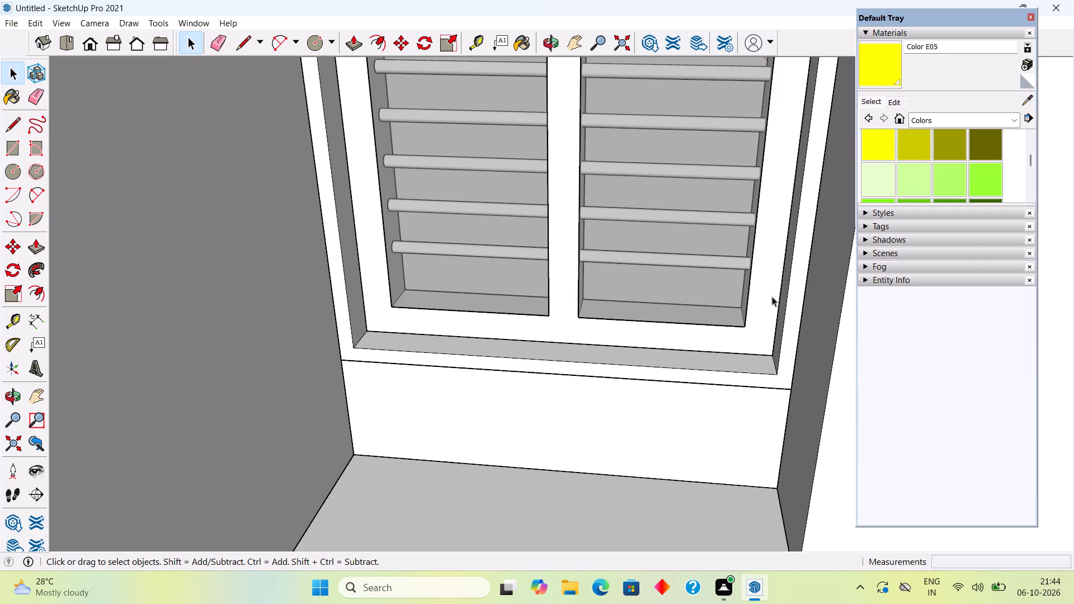
# Sample the Concrete Block Layers material from the frame of the back-wall window.
pyautogui.click(1032, 101)
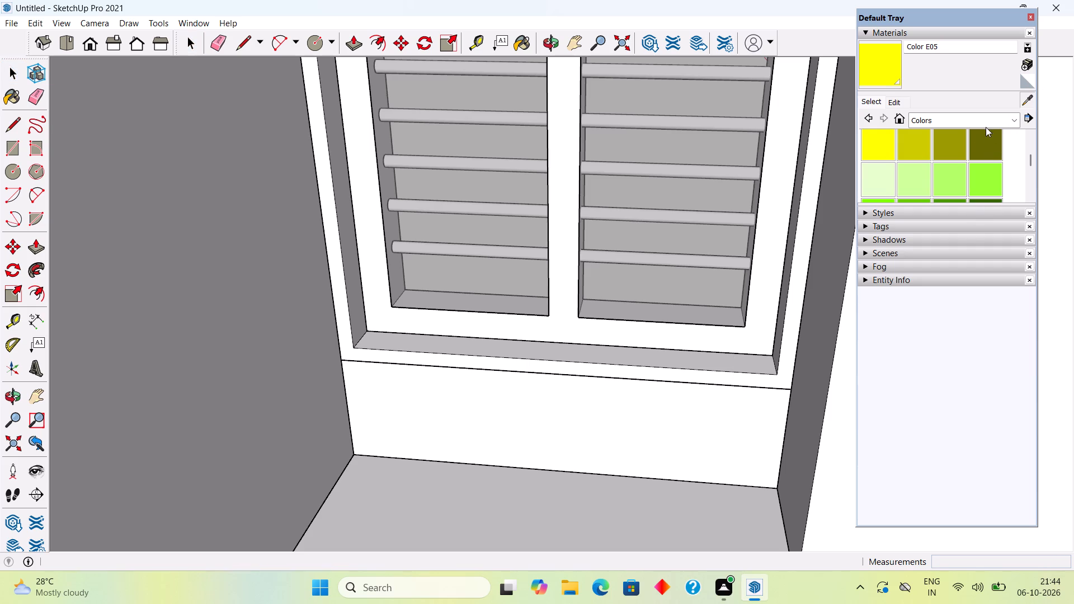
pyautogui.scroll(-14, 544, 351)
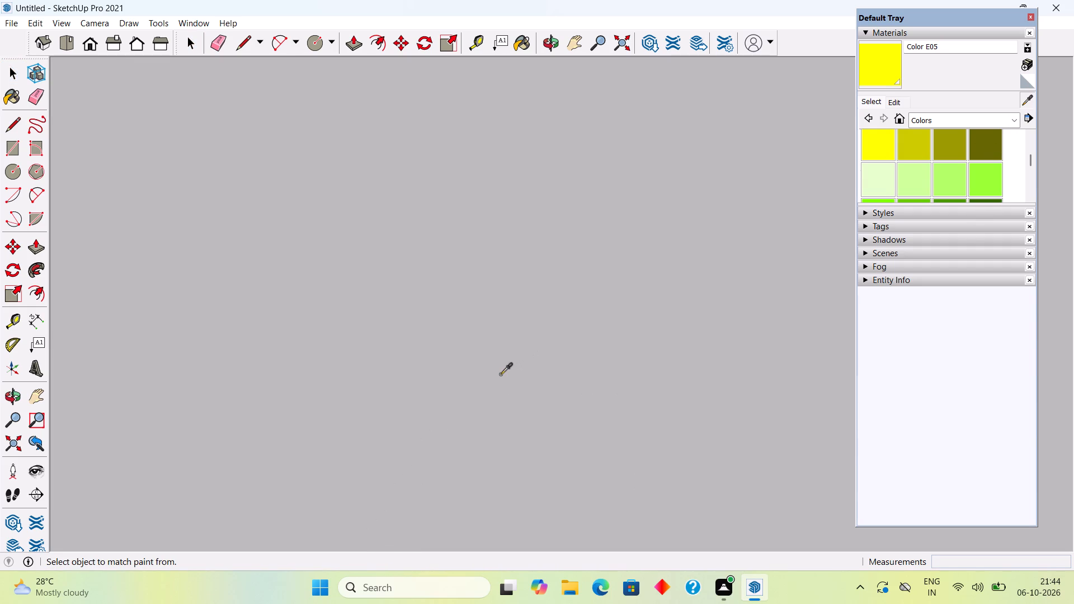
pyautogui.click(30, 450)
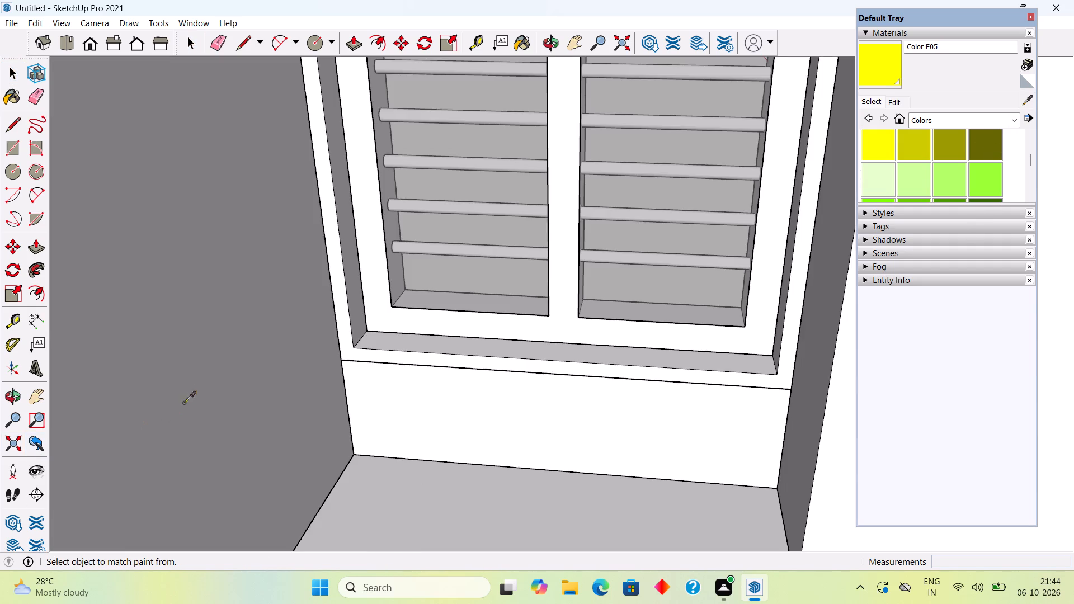
pyautogui.scroll(-5, 196, 390)
pyautogui.moveTo(582, 377); pyautogui.dragTo(285, 411, button='middle')
pyautogui.scroll(-4, 285, 411)
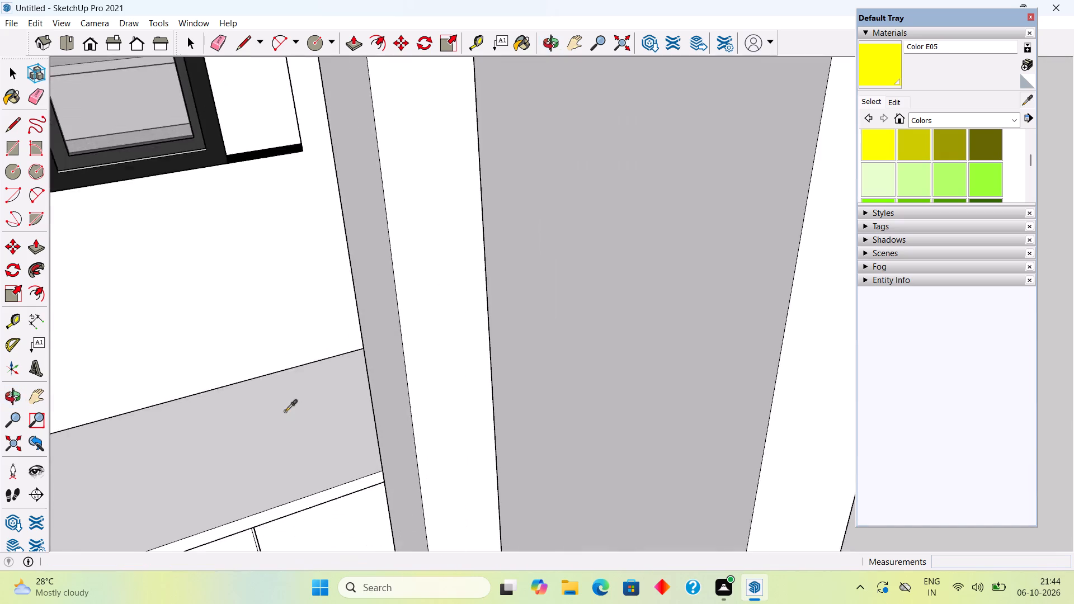
pyautogui.scroll(-7, 285, 411)
pyautogui.click(153, 407)
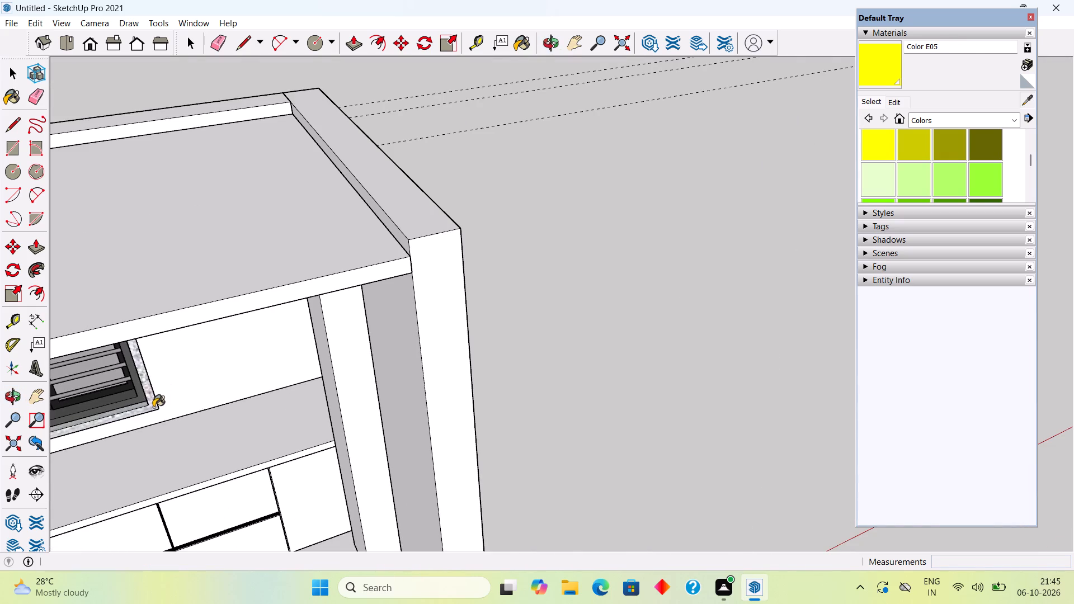
# Paint the side-wall louvred window's frame with the sampled Concrete Block Layers material.
pyautogui.moveTo(175, 403); pyautogui.dragTo(435, 262, button='middle')
pyautogui.scroll(2, 362, 415)
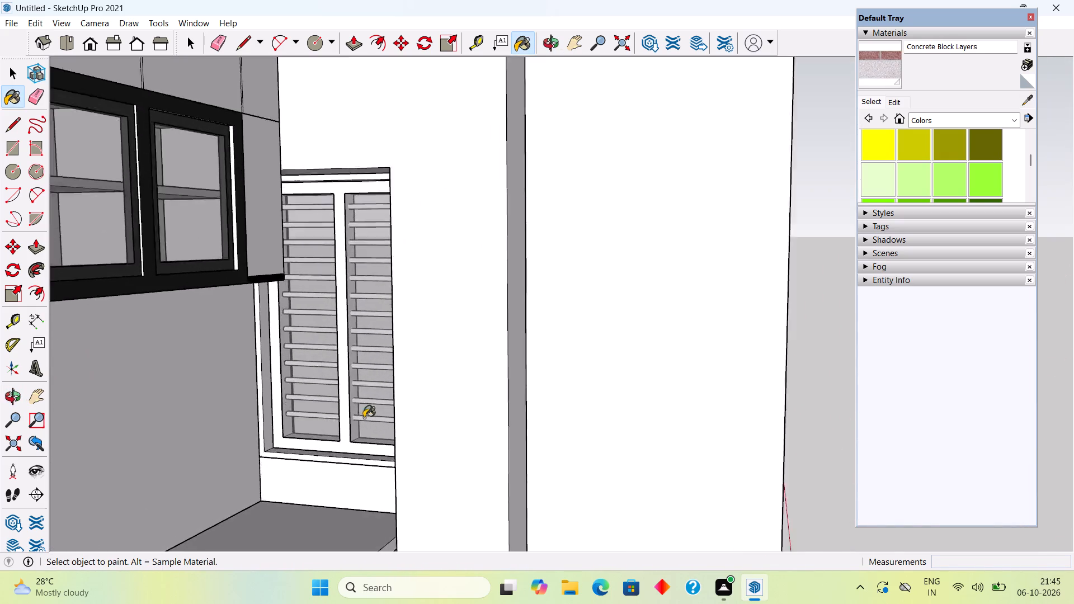
pyautogui.scroll(4, 364, 418)
pyautogui.scroll(3, 336, 464)
pyautogui.click(334, 490)
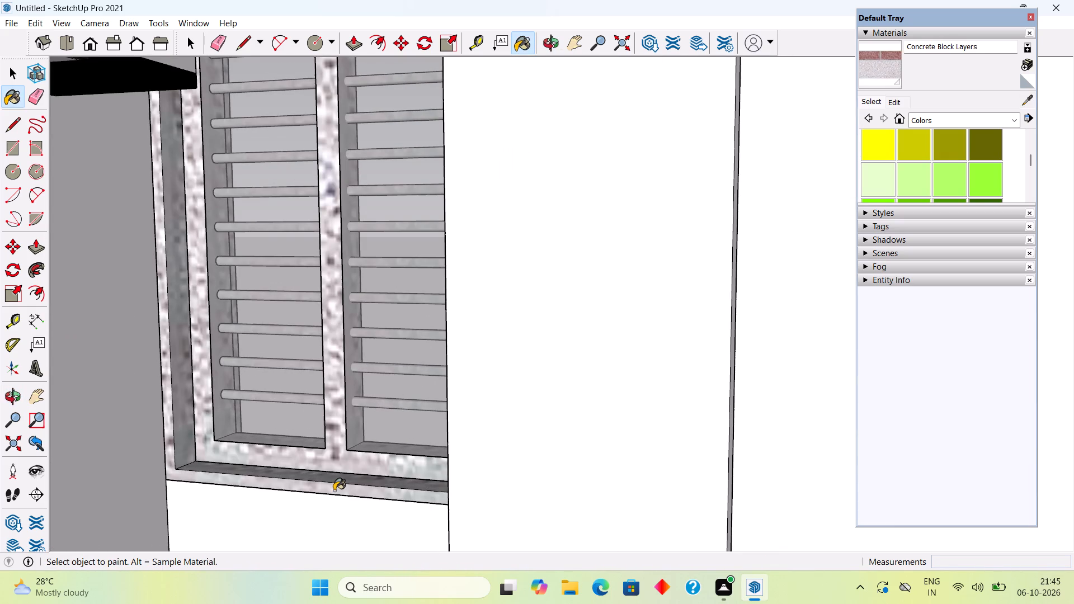
# Paint the side-wall window's inner shutter frame black with Color M09, keeping the outer surround's material.
pyautogui.press('space')
pyautogui.tripleClick(345, 474)
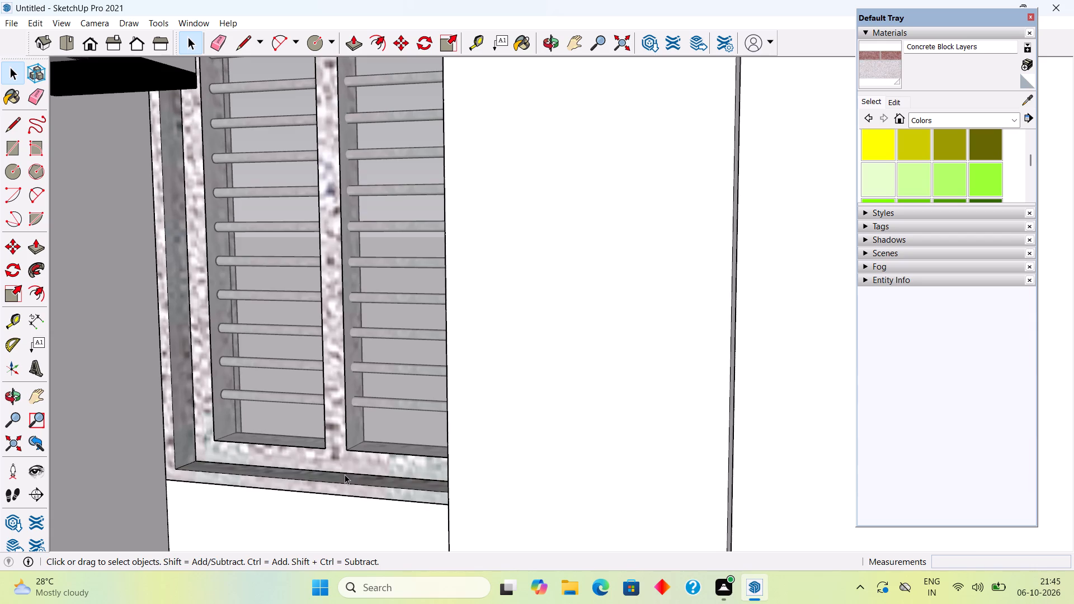
pyautogui.moveTo(362, 461); pyautogui.dragTo(513, 476, button='middle')
pyautogui.click(413, 484)
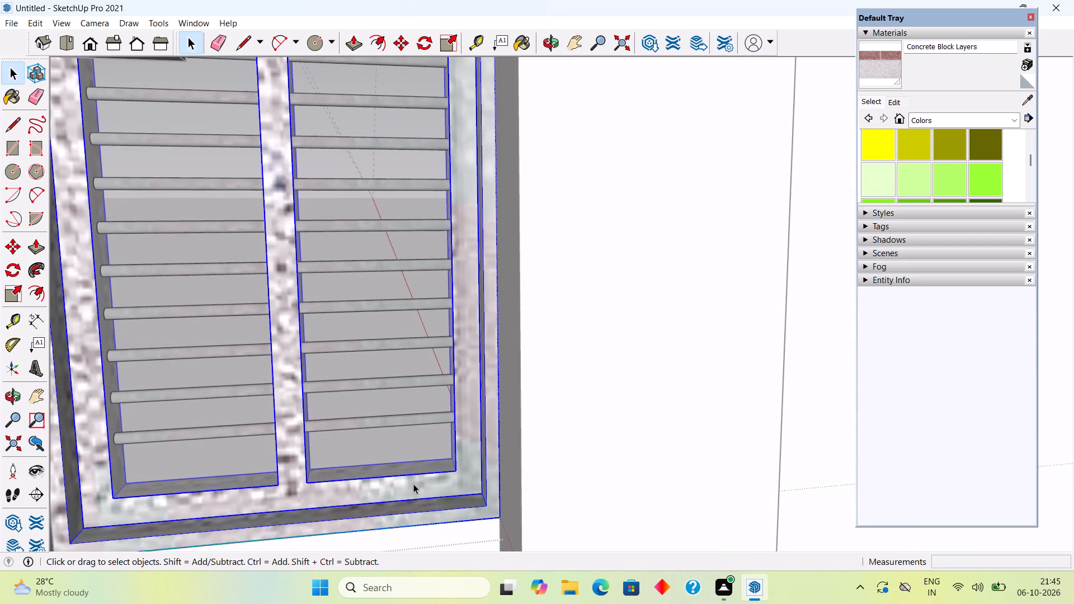
pyautogui.tripleClick(413, 480)
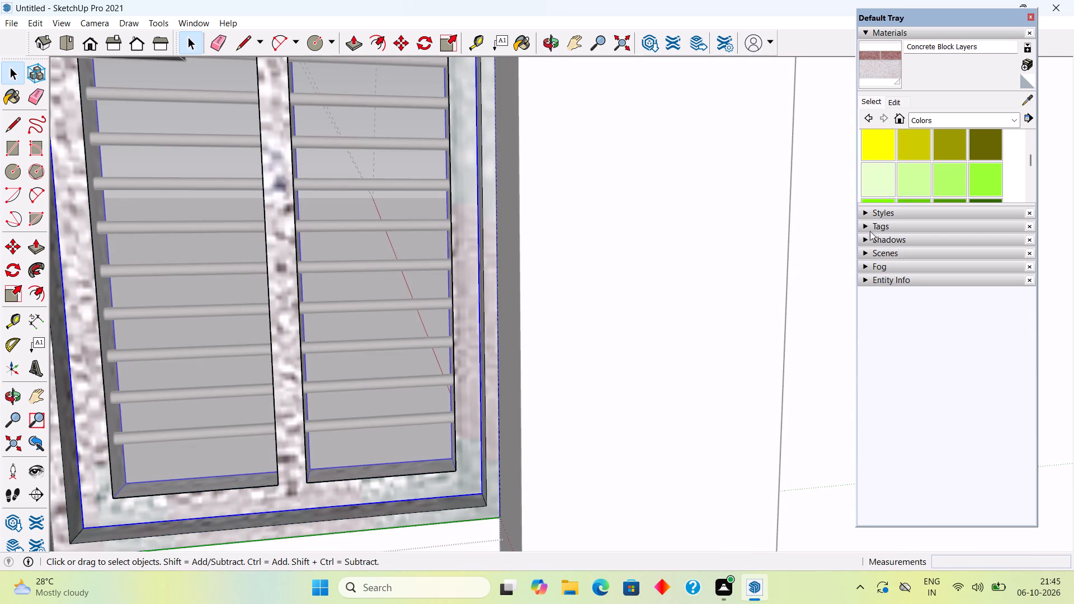
pyautogui.scroll(-11, 931, 149)
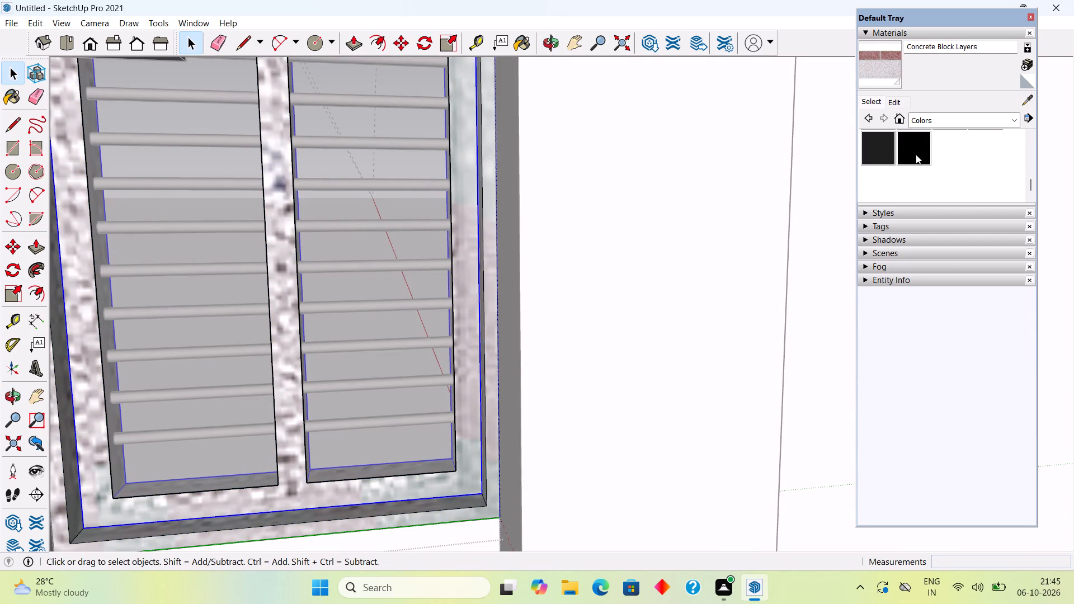
pyautogui.click(915, 155)
pyautogui.click(395, 485)
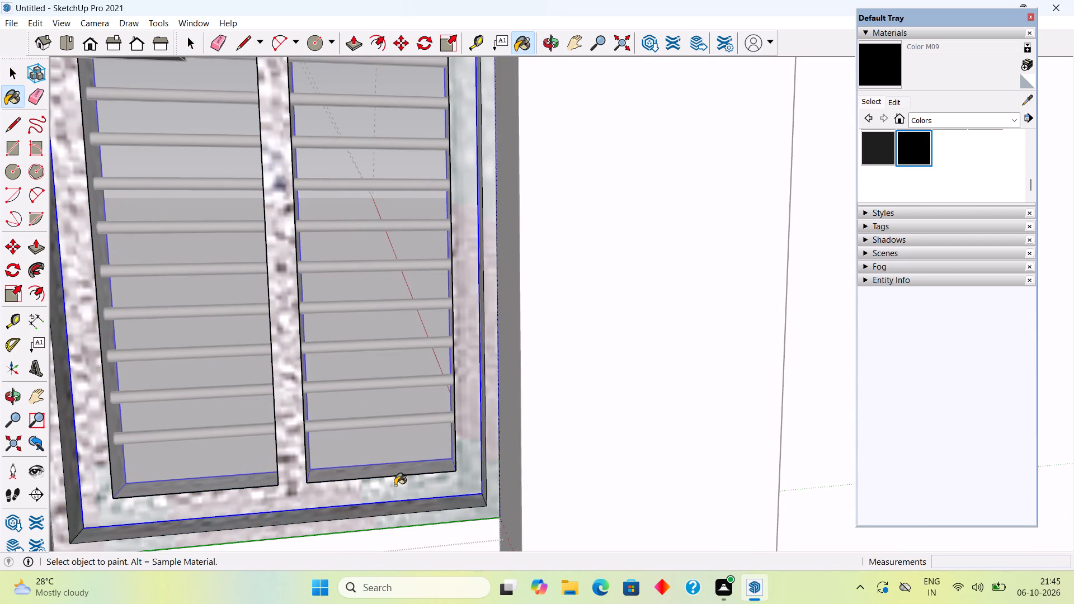
pyautogui.press('space')
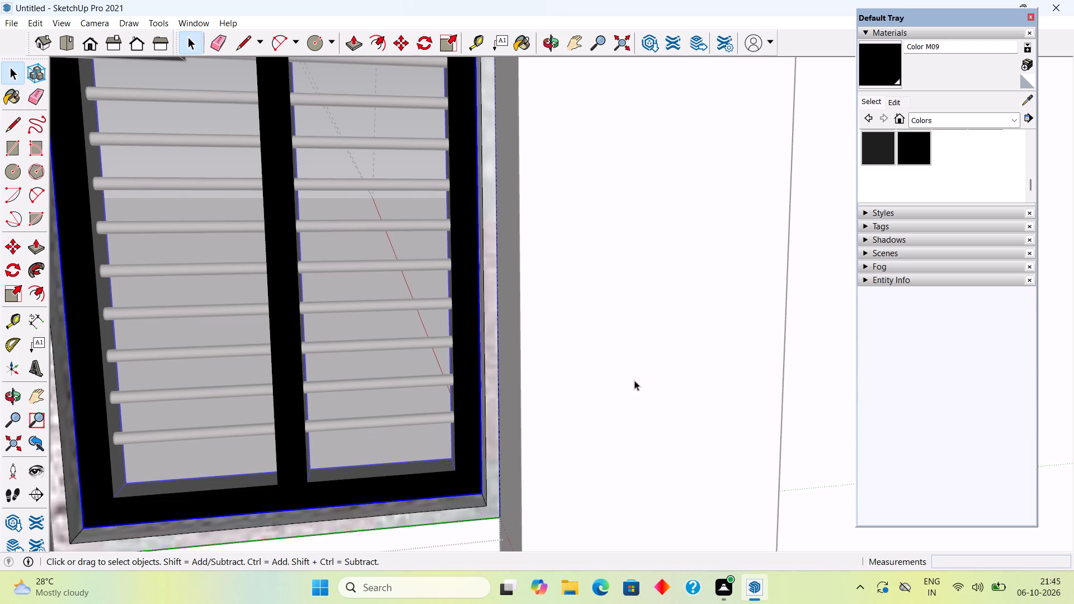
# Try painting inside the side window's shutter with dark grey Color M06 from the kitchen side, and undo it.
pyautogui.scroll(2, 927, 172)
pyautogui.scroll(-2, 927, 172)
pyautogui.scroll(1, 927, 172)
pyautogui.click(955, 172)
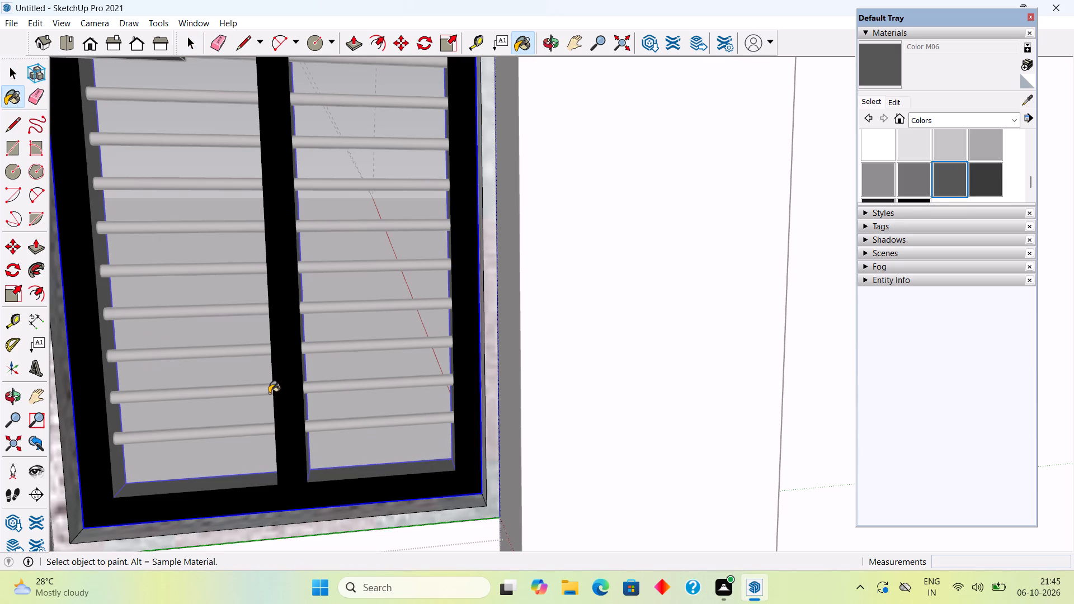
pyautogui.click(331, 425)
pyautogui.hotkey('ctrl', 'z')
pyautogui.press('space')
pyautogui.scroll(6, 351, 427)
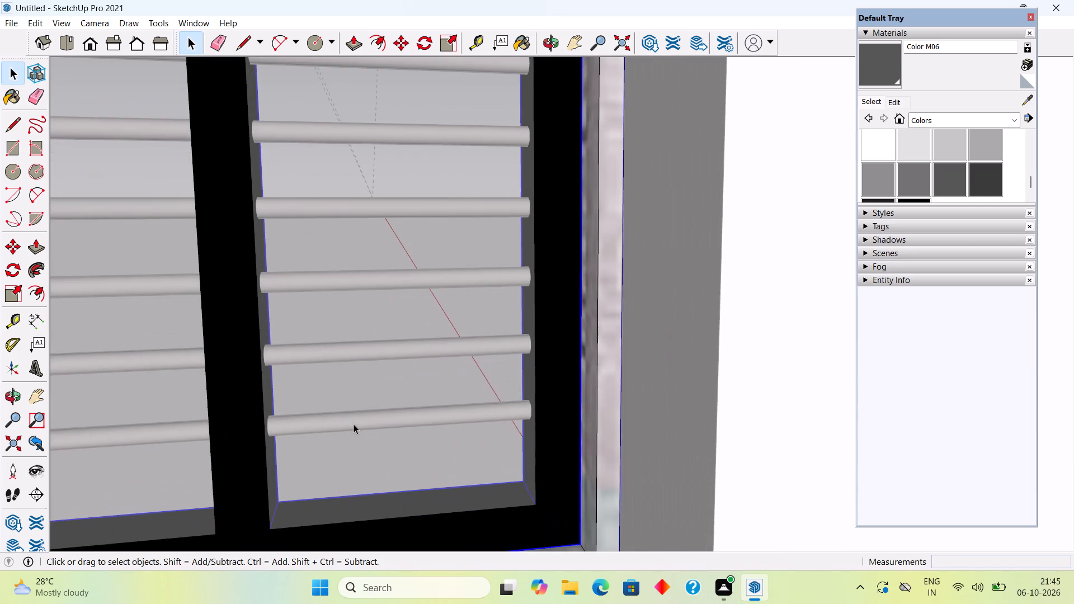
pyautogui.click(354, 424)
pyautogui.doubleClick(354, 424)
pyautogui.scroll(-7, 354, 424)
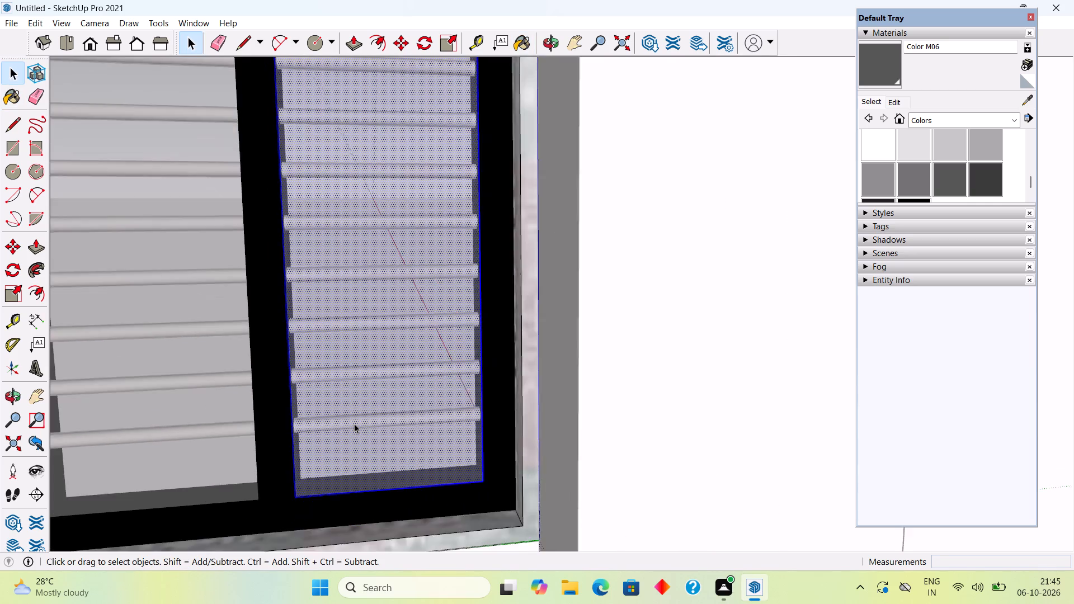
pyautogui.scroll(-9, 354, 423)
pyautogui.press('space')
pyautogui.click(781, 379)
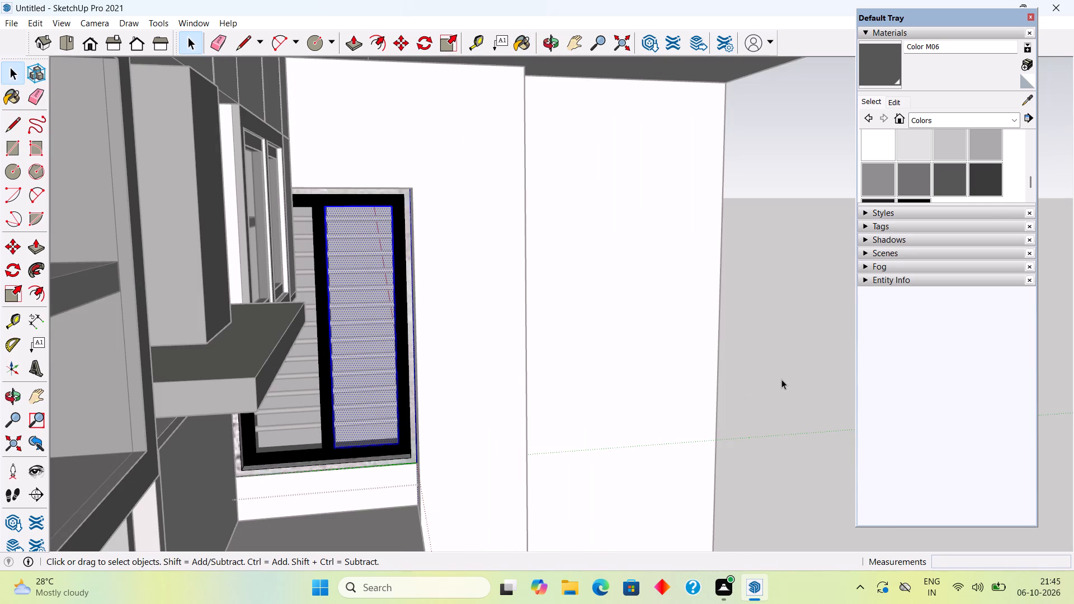
# Paint the side window's horizontal louvre bars dark grey with Color M06, working from outside the wall, and leave the window group.
pyautogui.moveTo(737, 366); pyautogui.dragTo(82, 423, button='middle')
pyautogui.scroll(-5, 82, 423)
pyautogui.scroll(-5, 328, 328)
pyautogui.moveTo(558, 400); pyautogui.dragTo(322, 342, button='middle')
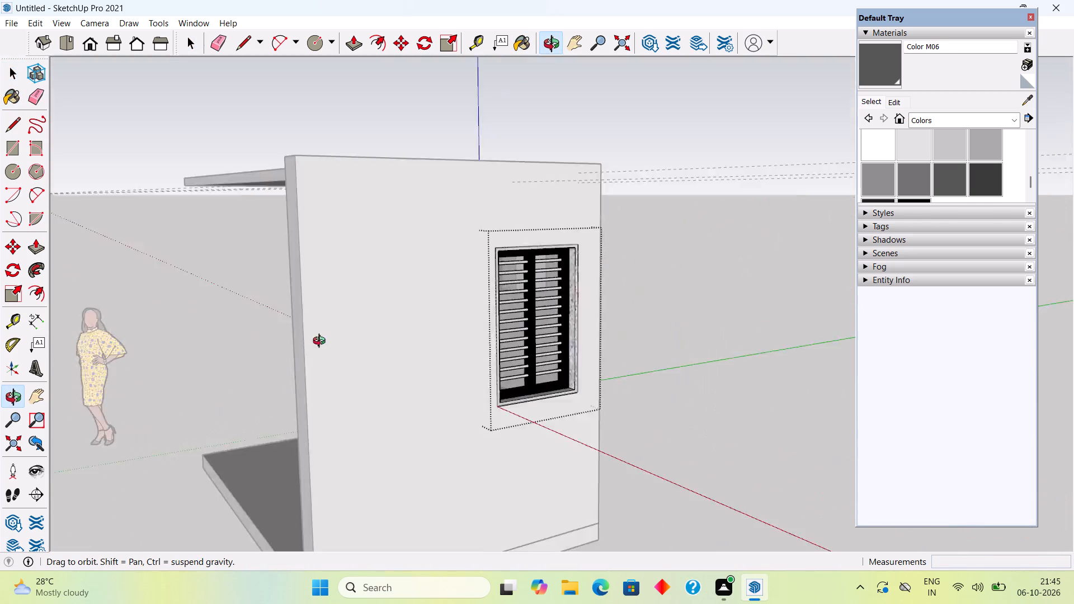
pyautogui.moveTo(322, 342); pyautogui.dragTo(29, 281, button='middle')
pyautogui.scroll(5, 637, 296)
pyautogui.moveTo(281, 407); pyautogui.dragTo(382, 412, button='middle')
pyautogui.scroll(3, 384, 412)
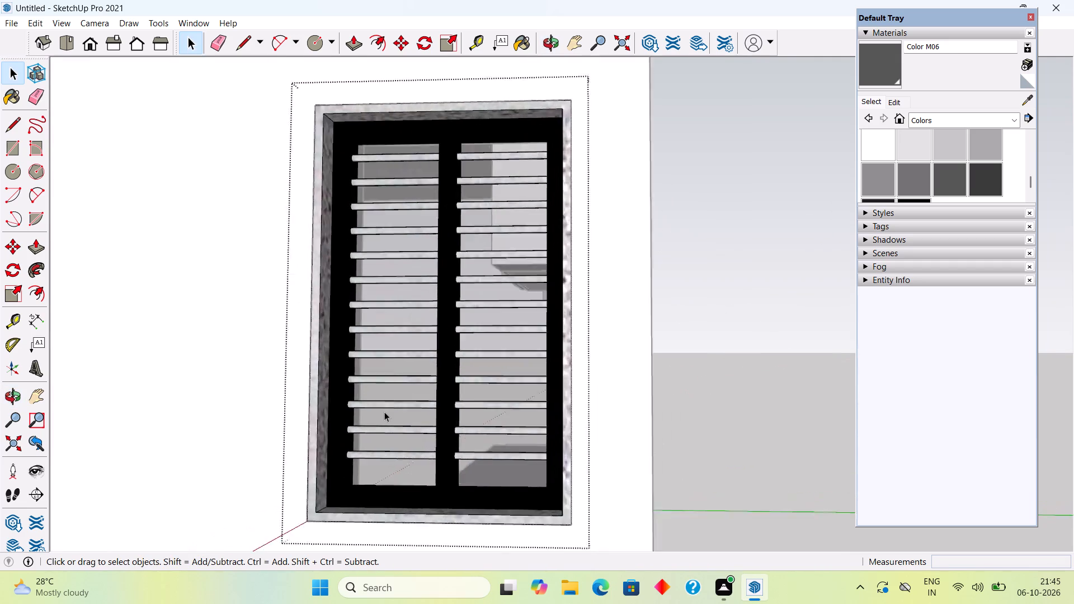
pyautogui.scroll(7, 384, 412)
pyautogui.click(403, 398)
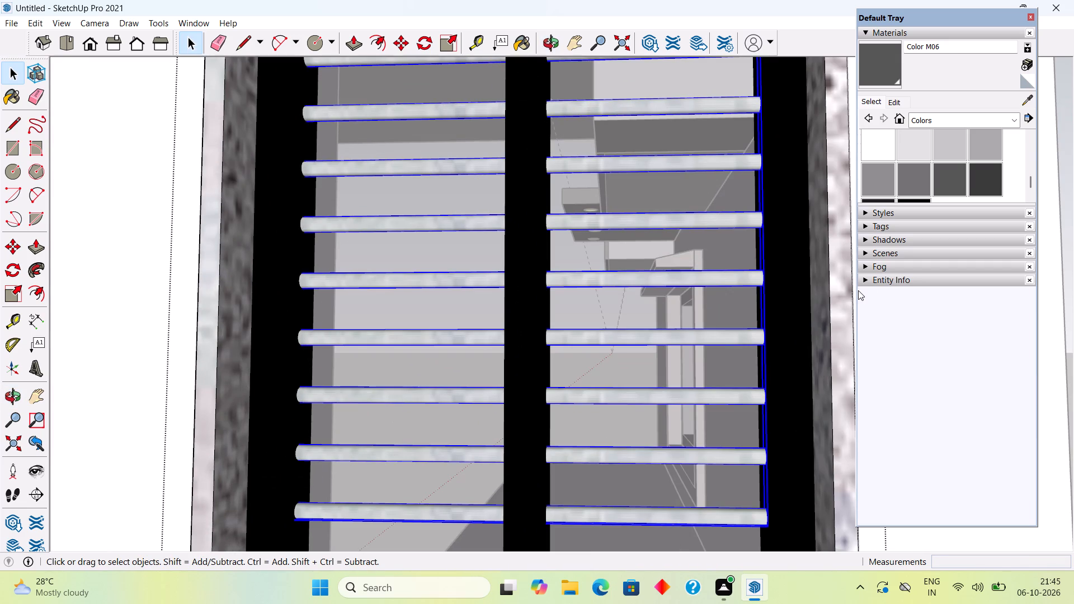
pyautogui.click(945, 179)
pyautogui.click(700, 279)
pyautogui.press('space')
pyautogui.scroll(-5, 702, 280)
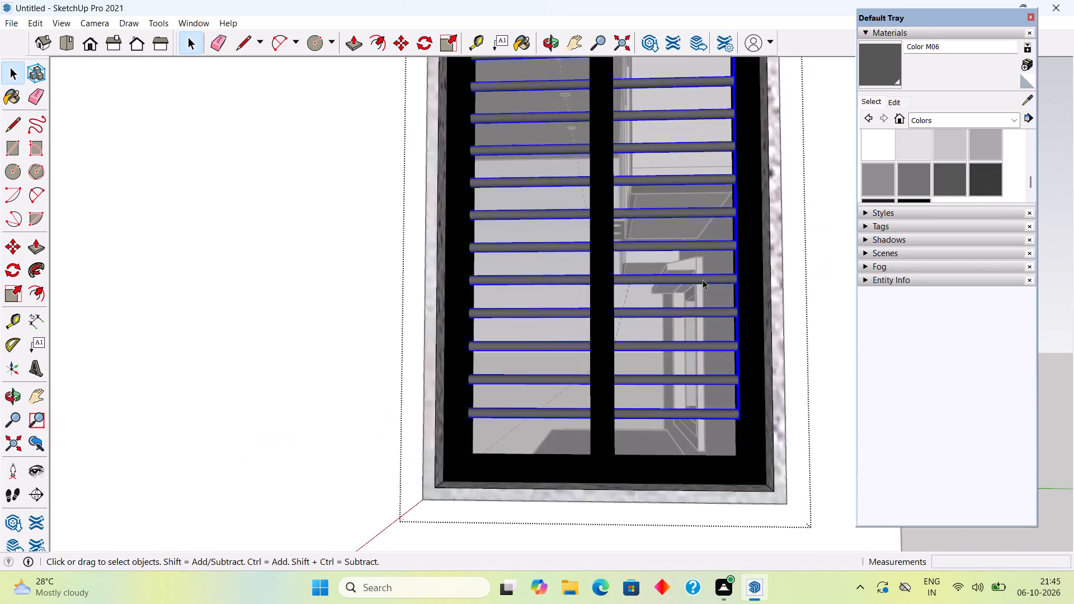
pyautogui.scroll(-12, 703, 280)
pyautogui.click(826, 277)
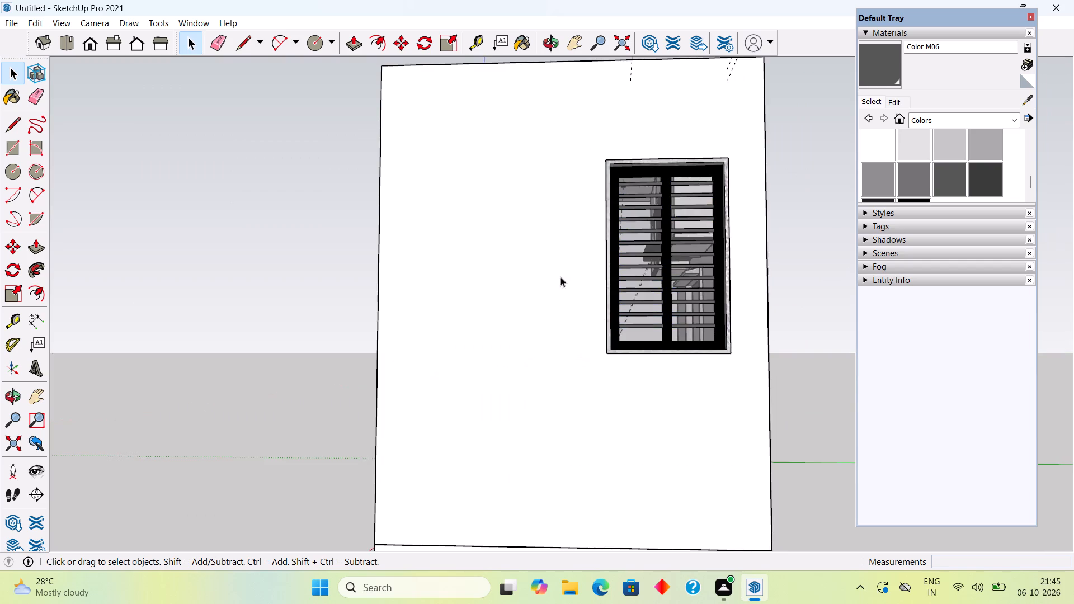
# Examine the whole kitchen, including the repainted side window, wall cabinets and row of ceiling lights.
pyautogui.moveTo(520, 304); pyautogui.dragTo(898, 469, button='middle')
pyautogui.moveTo(510, 452); pyautogui.dragTo(998, 342, button='middle')
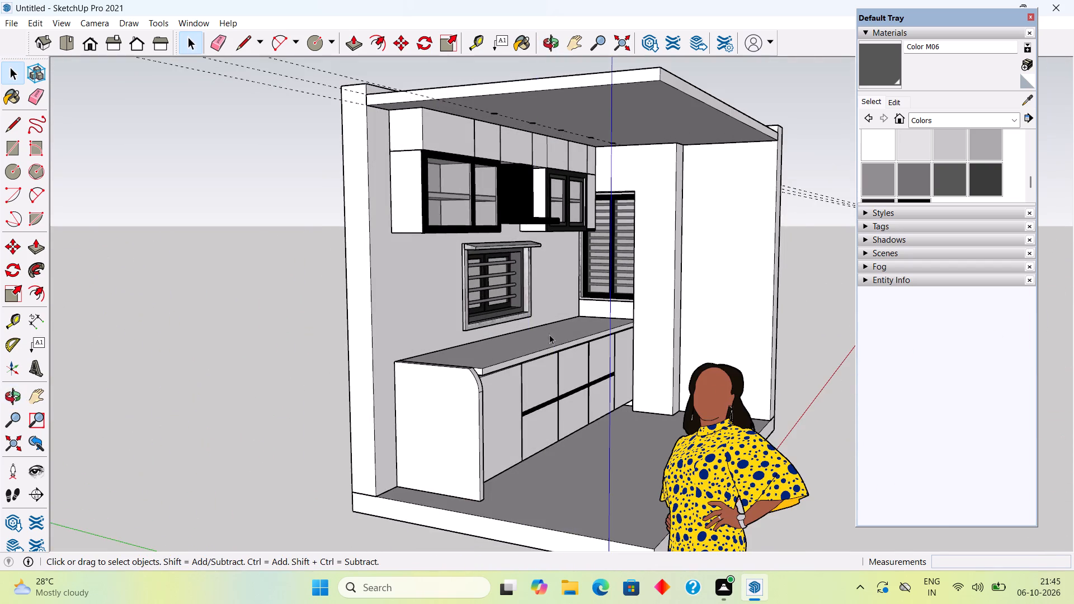
pyautogui.scroll(5, 540, 333)
pyautogui.moveTo(579, 316); pyautogui.dragTo(694, 340, button='middle')
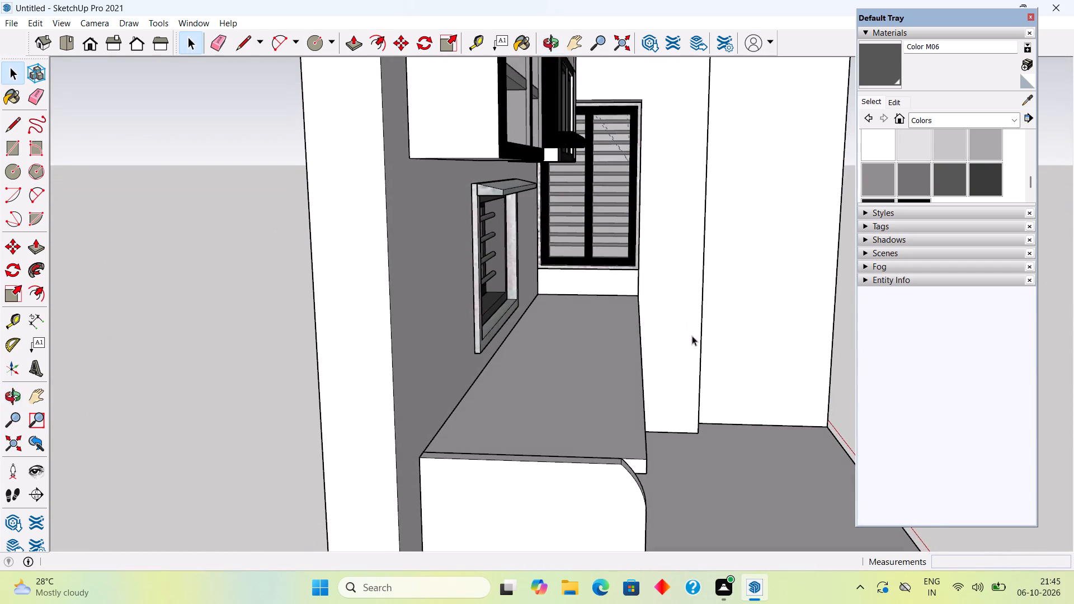
pyautogui.scroll(1, 527, 272)
pyautogui.moveTo(502, 272); pyautogui.dragTo(413, 286, button='middle')
pyautogui.scroll(-7, 421, 285)
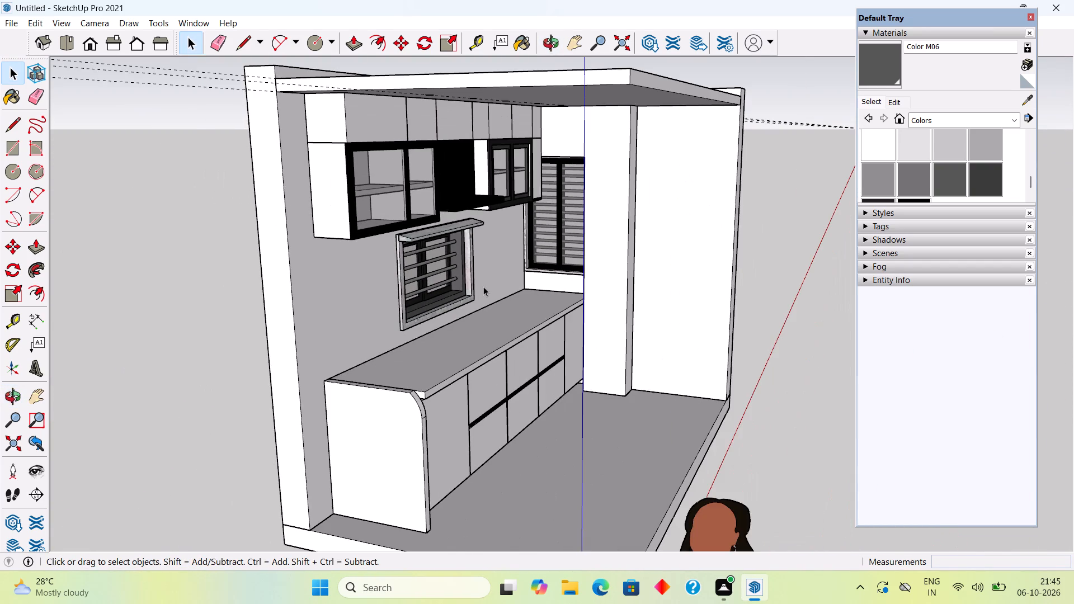
pyautogui.moveTo(483, 286); pyautogui.dragTo(378, 249, button='middle')
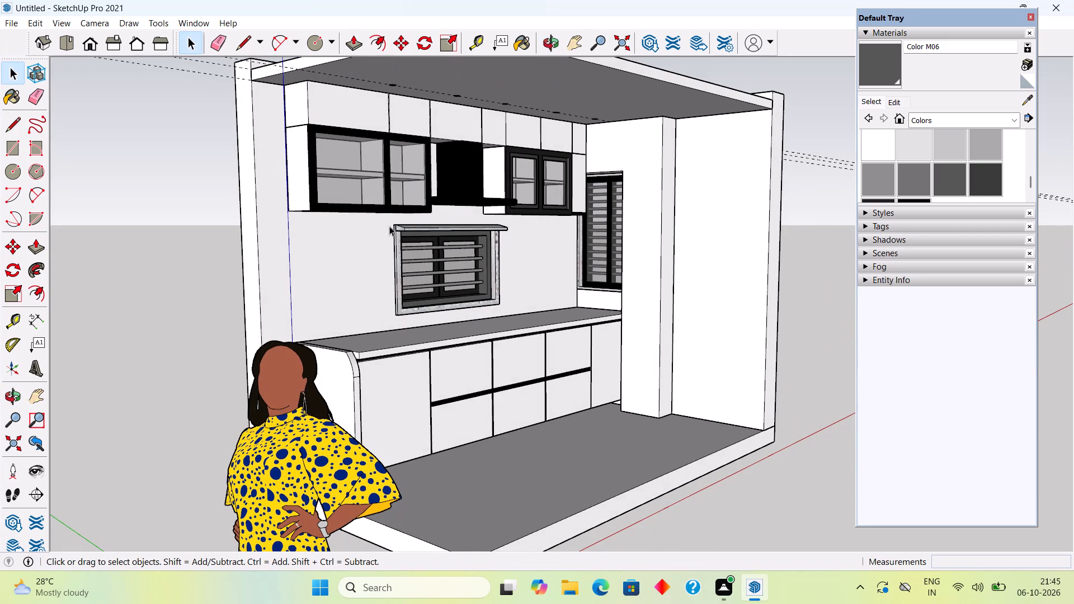
pyautogui.scroll(-6, 394, 147)
pyautogui.scroll(8, 380, 78)
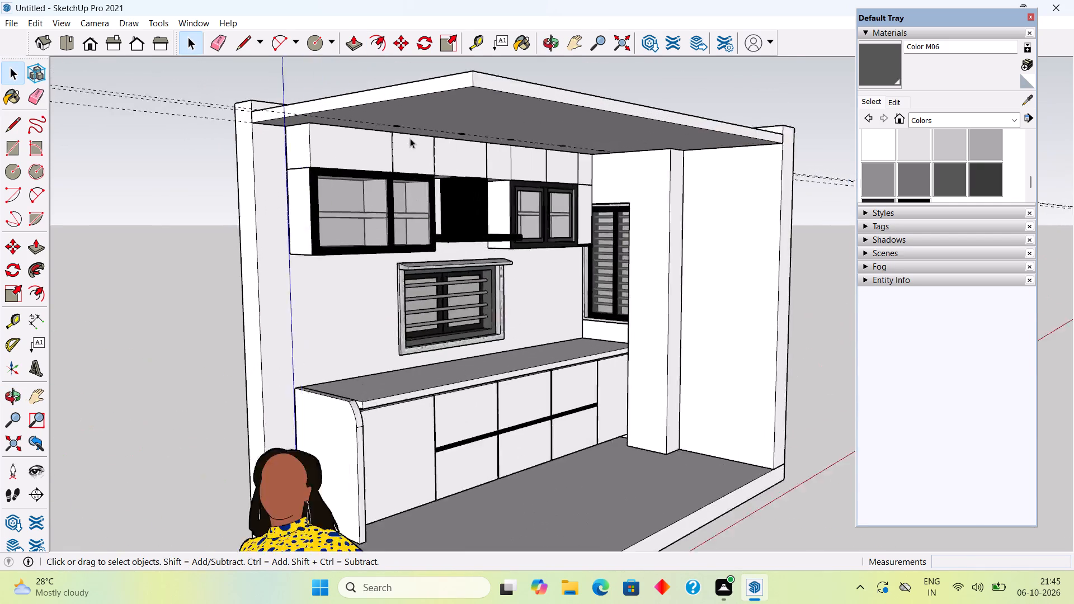
pyautogui.scroll(14, 410, 138)
pyautogui.moveTo(357, 65); pyautogui.dragTo(378, 145, button='middle')
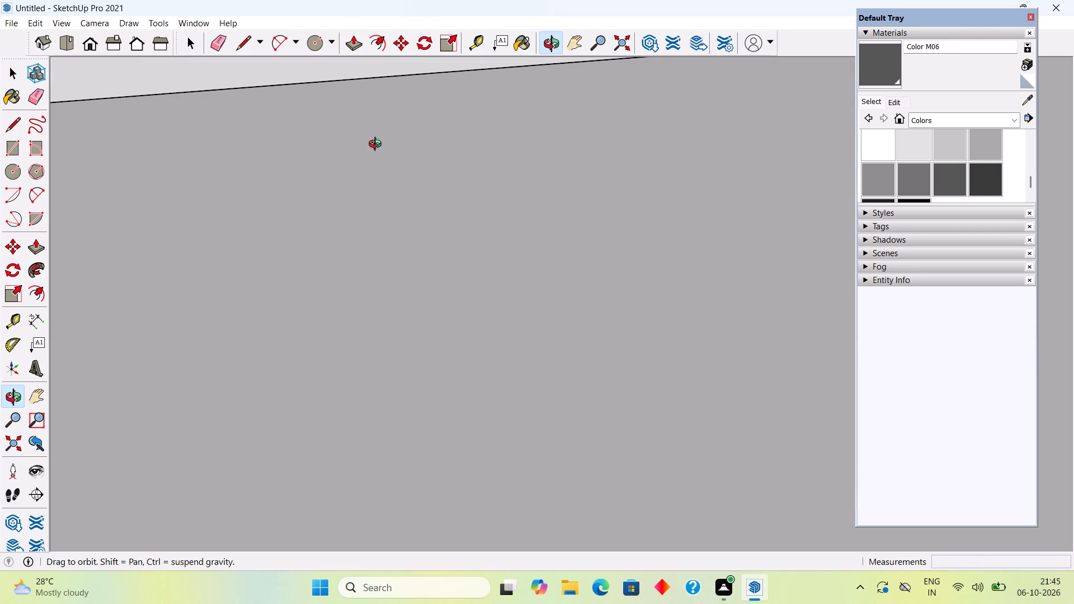
pyautogui.moveTo(378, 145); pyautogui.dragTo(378, 146, button='middle')
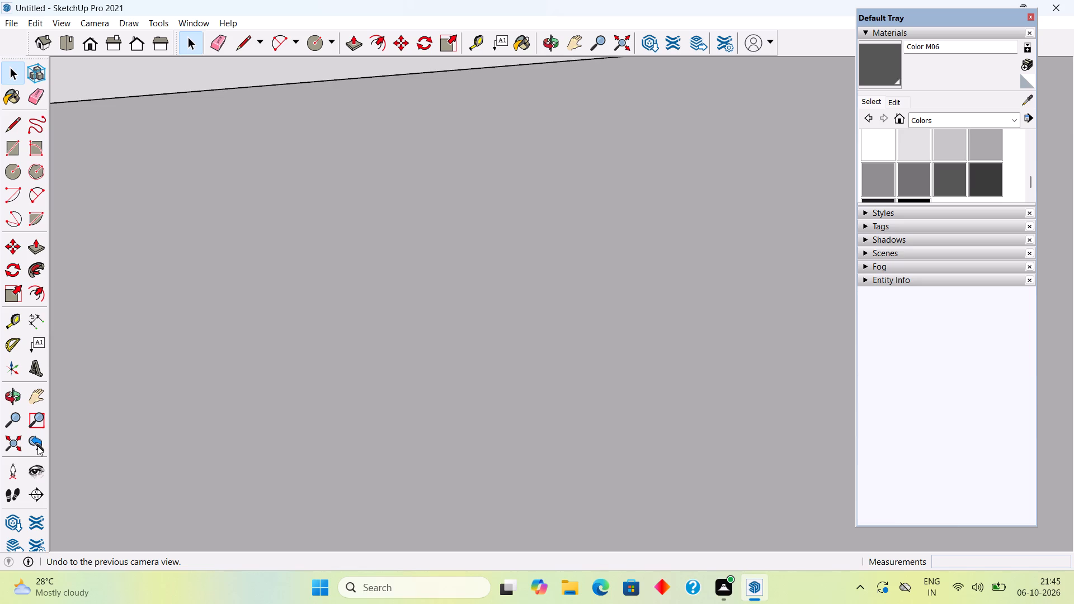
pyautogui.click(37, 446)
pyautogui.scroll(-8, 450, 355)
pyautogui.moveTo(501, 318); pyautogui.dragTo(524, 43, button='middle')
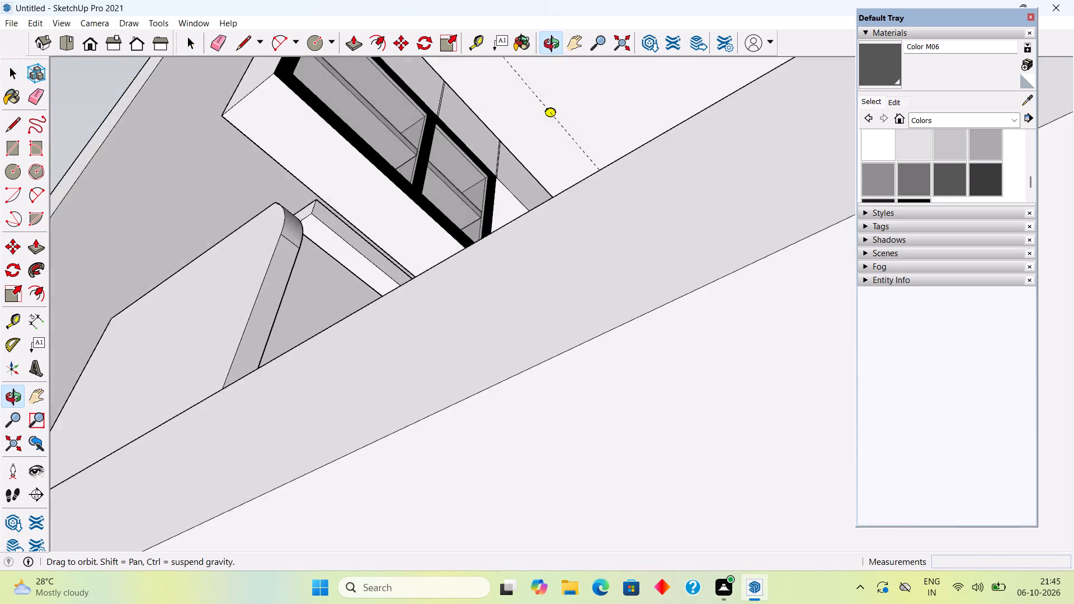
pyautogui.moveTo(524, 43); pyautogui.dragTo(486, 159, button='middle')
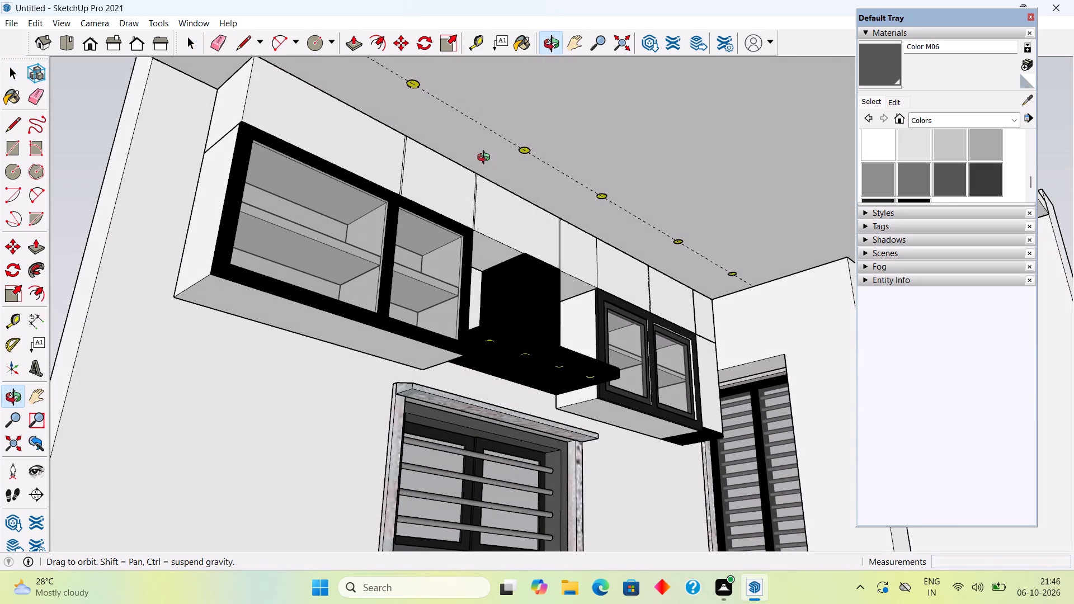
pyautogui.moveTo(486, 159); pyautogui.dragTo(452, 136, button='middle')
pyautogui.scroll(-3, 452, 136)
pyautogui.moveTo(445, 246); pyautogui.dragTo(443, 277, button='middle')
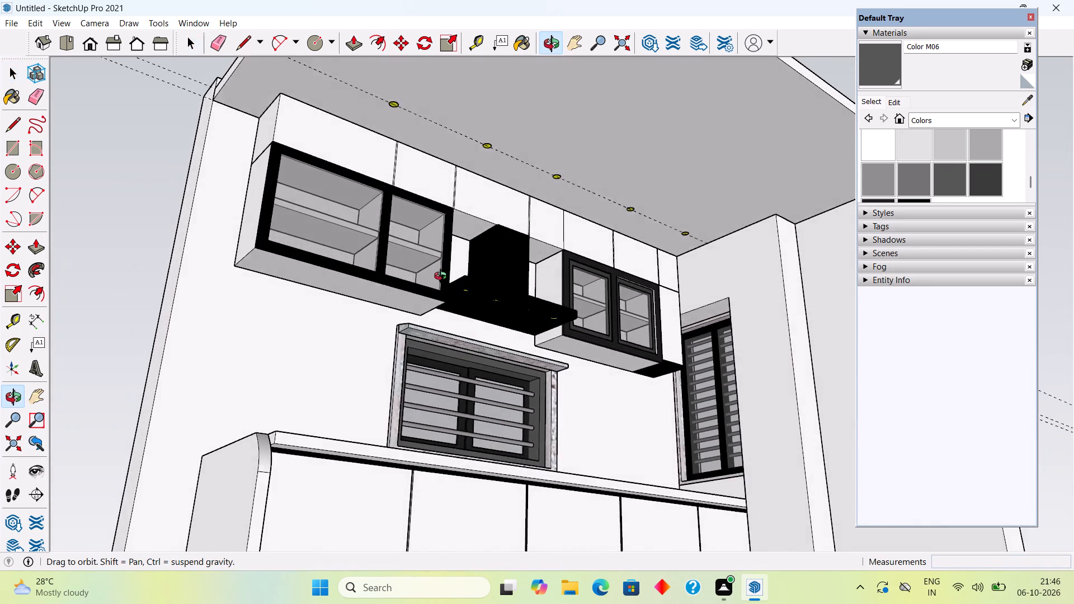
pyautogui.moveTo(443, 277); pyautogui.dragTo(442, 273, button='middle')
pyautogui.scroll(-8, 442, 277)
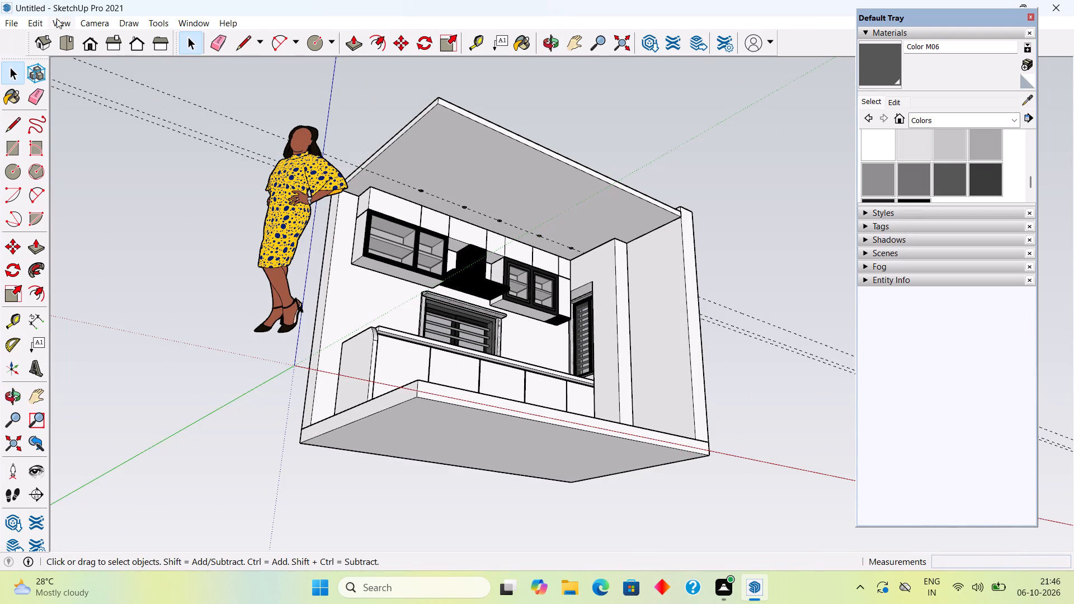
# Delete all the construction guides from the model.
pyautogui.click(42, 18)
pyautogui.click(83, 148)
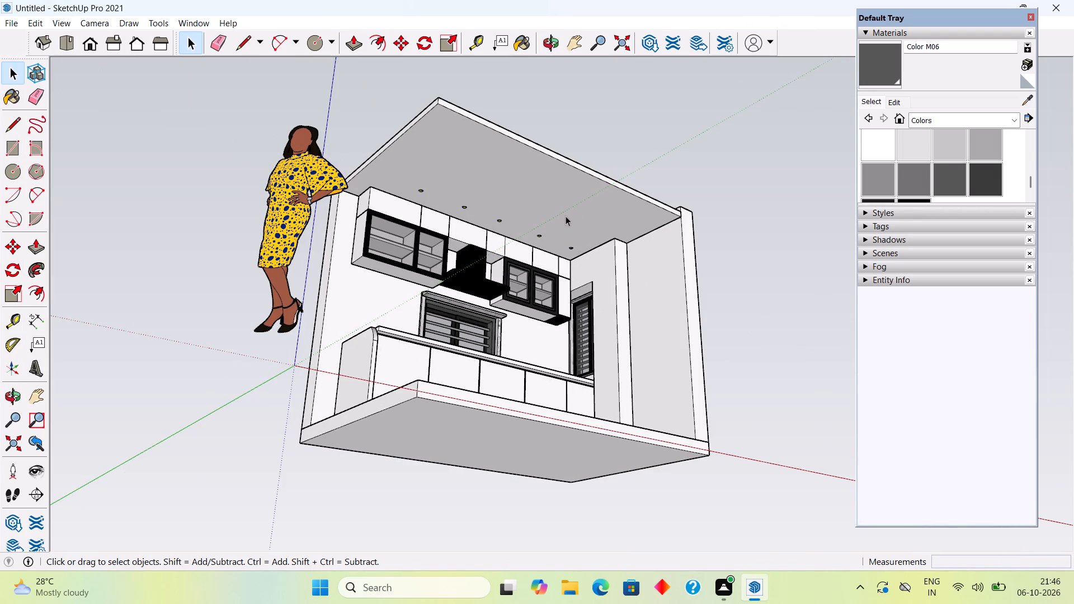
# Draw a rectangle about 3' 6" by 1' 8" on the countertop below the back-wall window.
pyautogui.scroll(4, 568, 216)
pyautogui.moveTo(576, 234); pyautogui.dragTo(441, 341, button='middle')
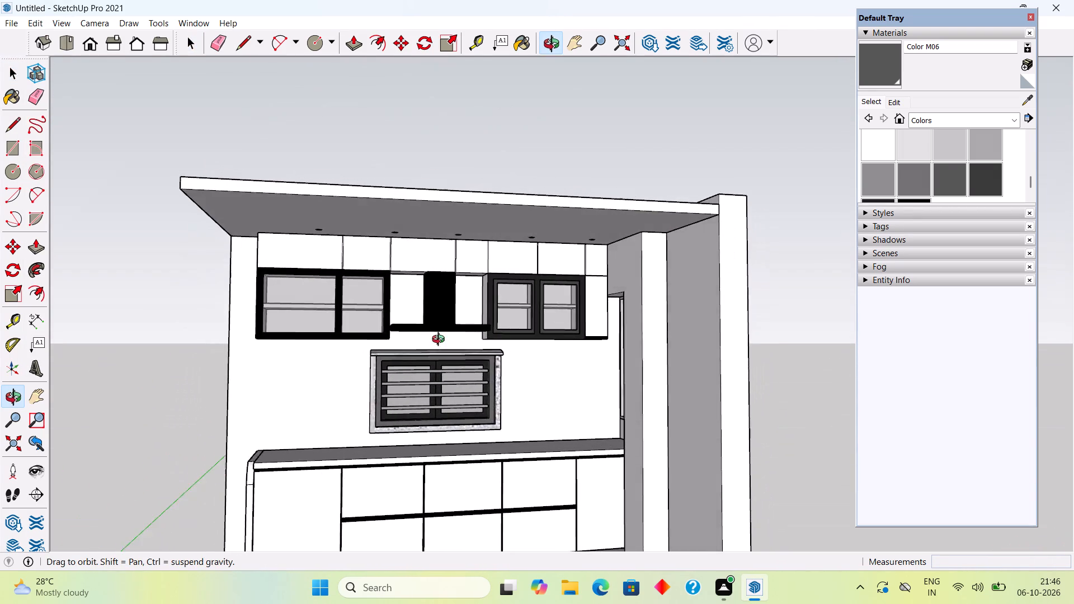
pyautogui.moveTo(441, 341); pyautogui.dragTo(502, 271, button='middle')
pyautogui.scroll(-4, 511, 247)
pyautogui.moveTo(507, 279); pyautogui.dragTo(510, 384, button='middle')
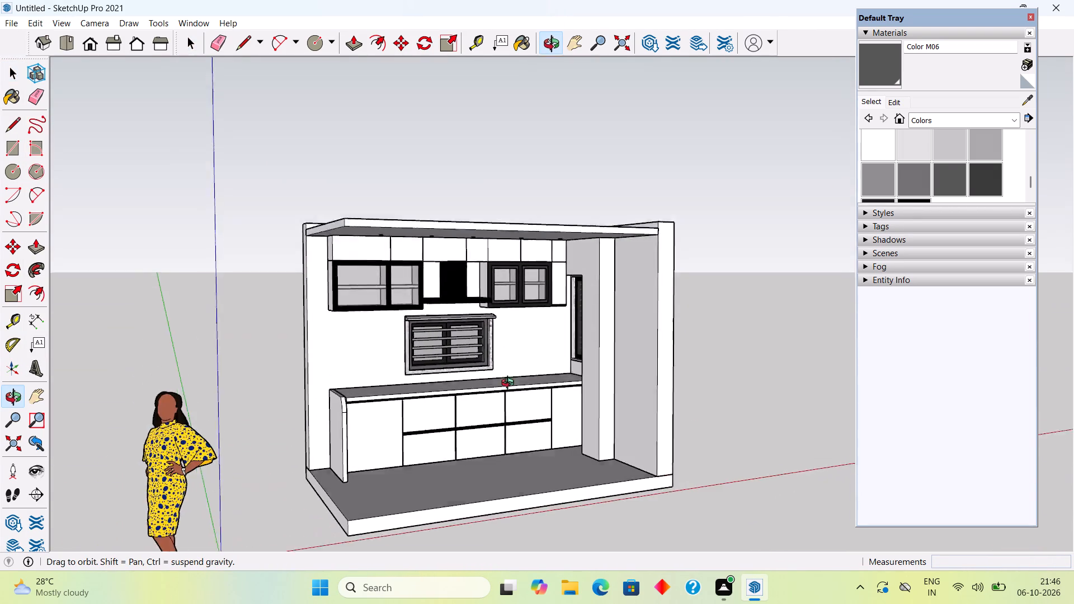
pyautogui.moveTo(510, 384); pyautogui.dragTo(521, 423, button='middle')
pyautogui.scroll(11, 520, 404)
pyautogui.moveTo(315, 408); pyautogui.dragTo(211, 499, button='middle')
pyautogui.moveTo(315, 353); pyautogui.dragTo(314, 413, button='middle')
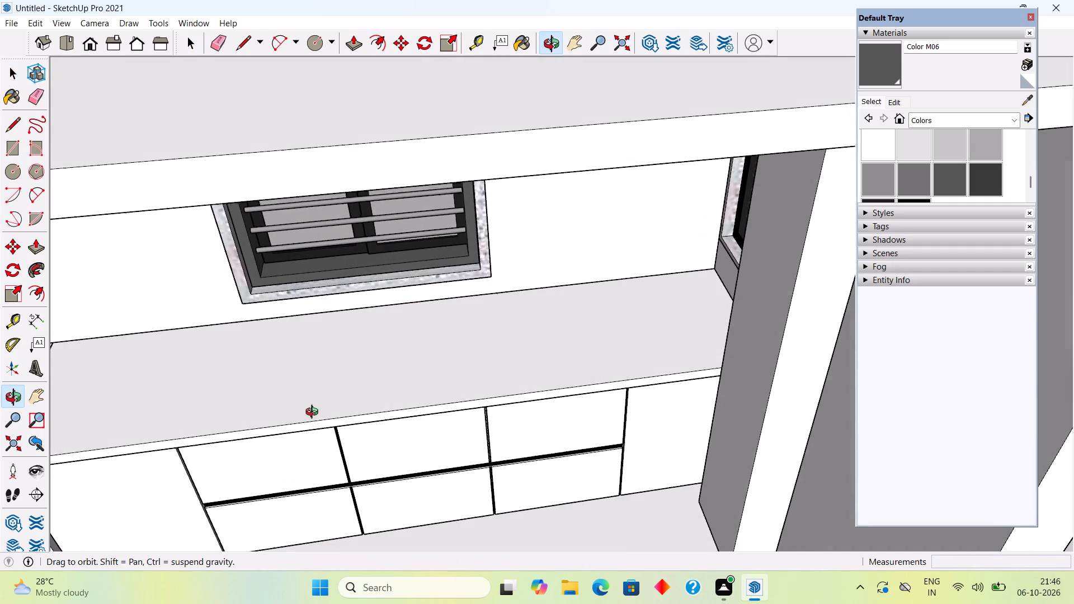
pyautogui.moveTo(314, 413); pyautogui.dragTo(314, 414, button='middle')
pyautogui.press('r')
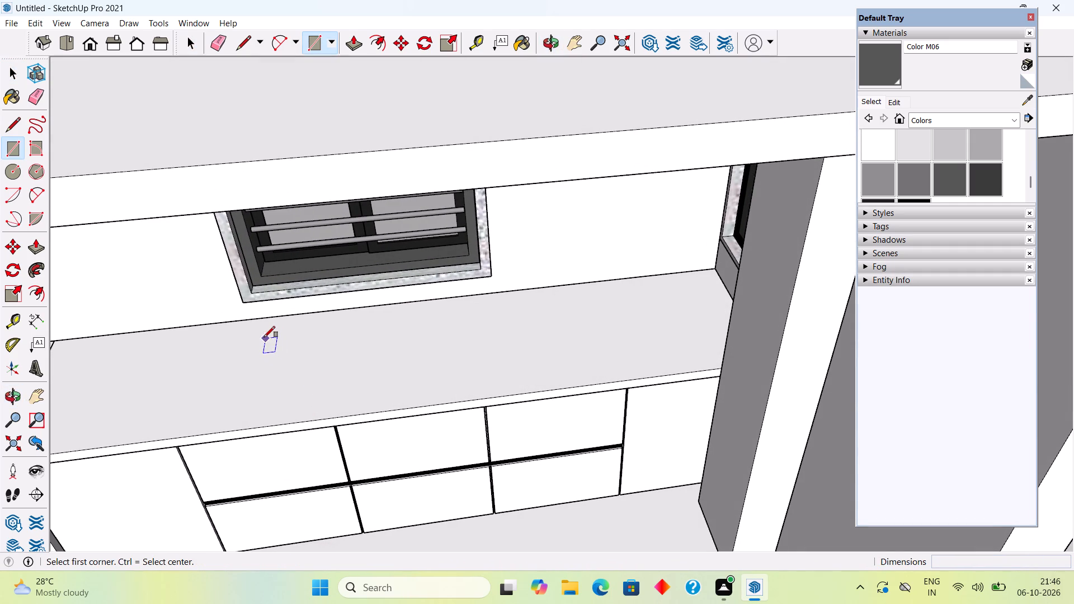
pyautogui.click(264, 337)
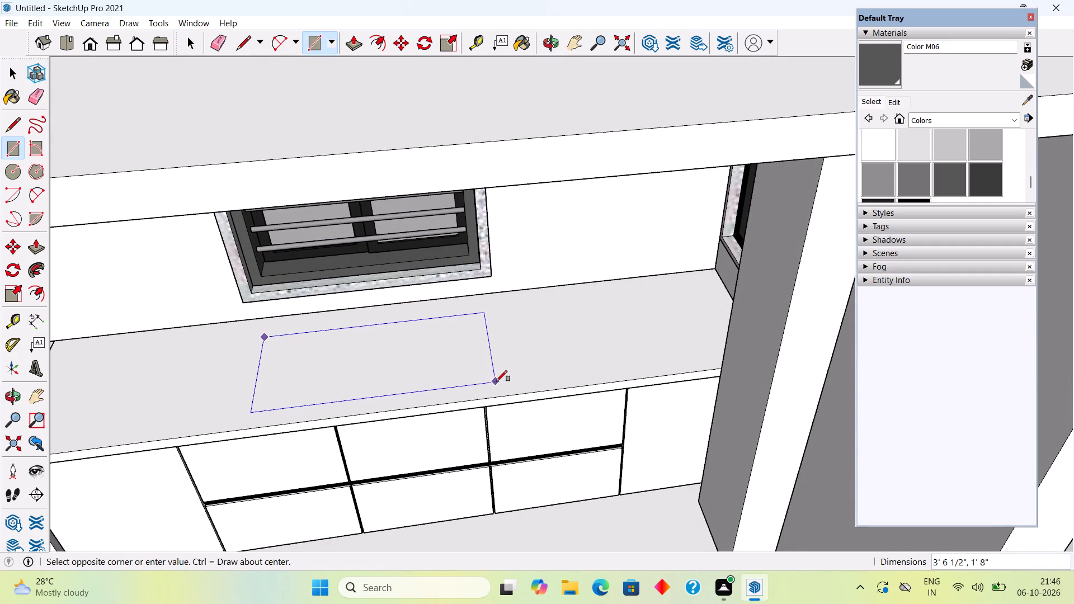
pyautogui.click(485, 383)
pyautogui.press('space')
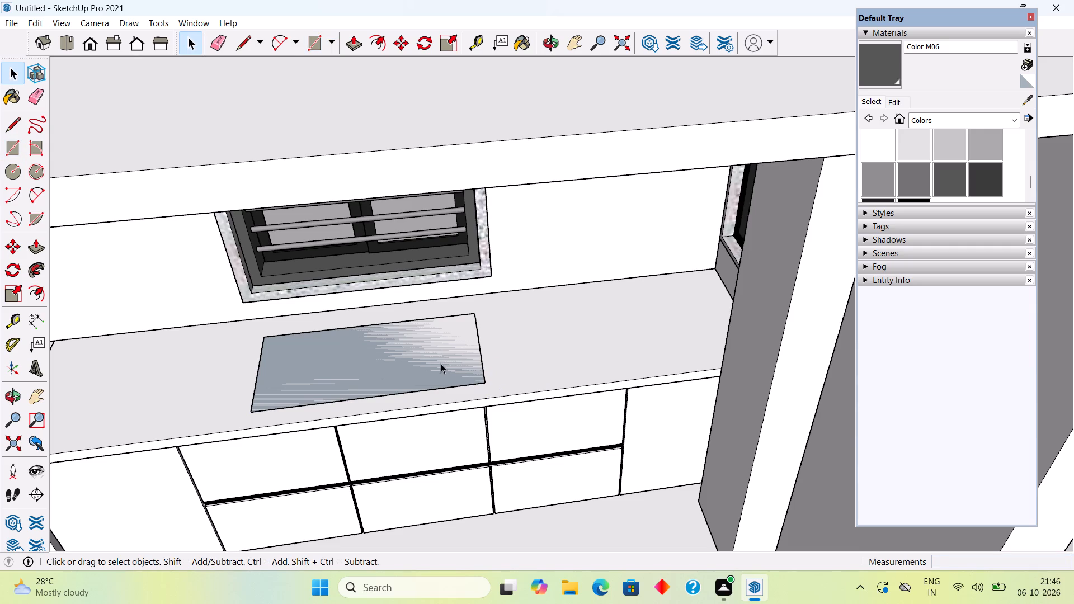
# Extrude the rectangle on the countertop up 1" and make the resulting slab a group.
pyautogui.press('p')
pyautogui.click(441, 364)
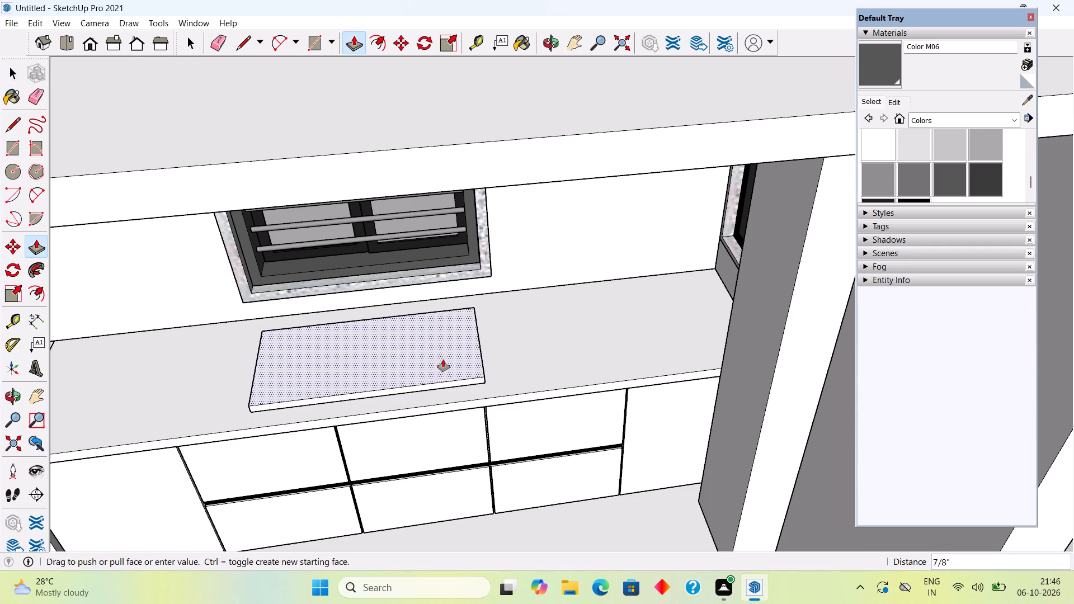
pyautogui.write('1"')
pyautogui.press('Return')
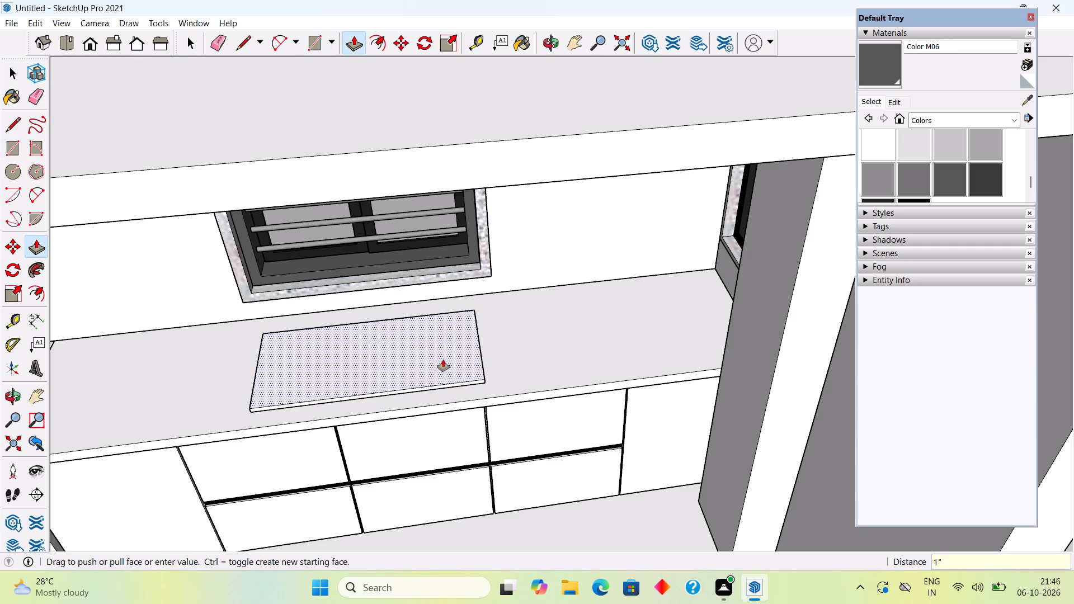
pyautogui.press('space')
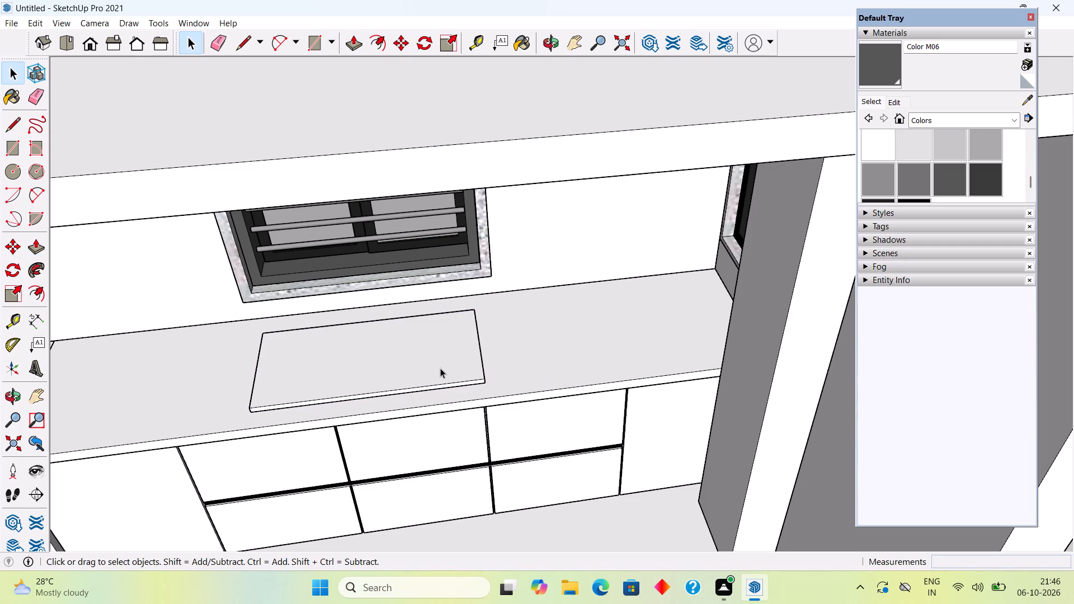
pyautogui.tripleClick(440, 368)
pyautogui.rightClick(440, 367)
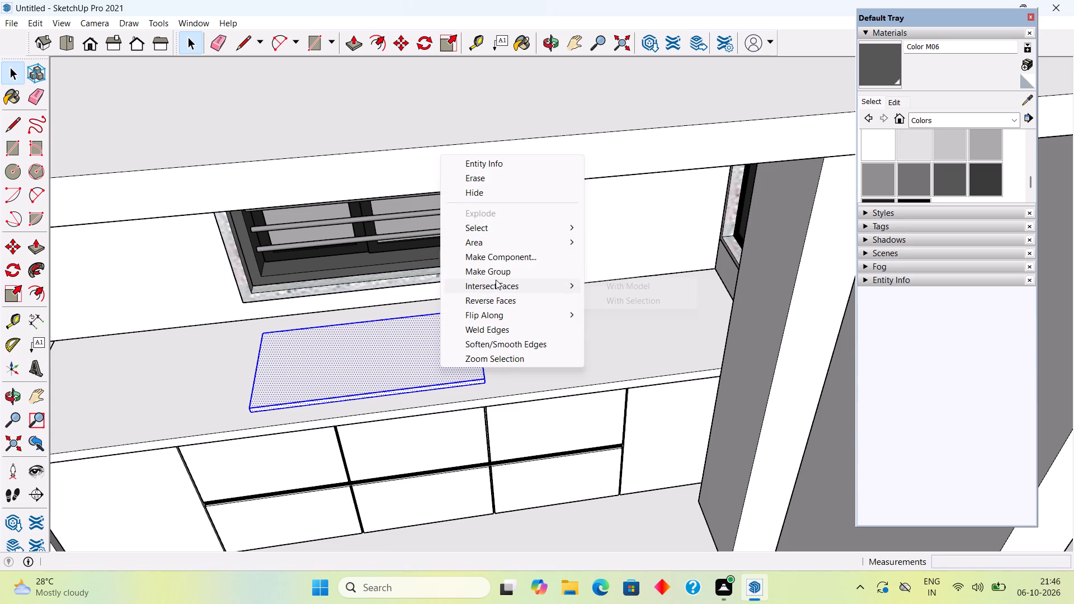
pyautogui.click(496, 275)
# Open the slab group and place a guide across its width, 1' 8 1/4" from the left short edge.
pyautogui.scroll(4, 406, 360)
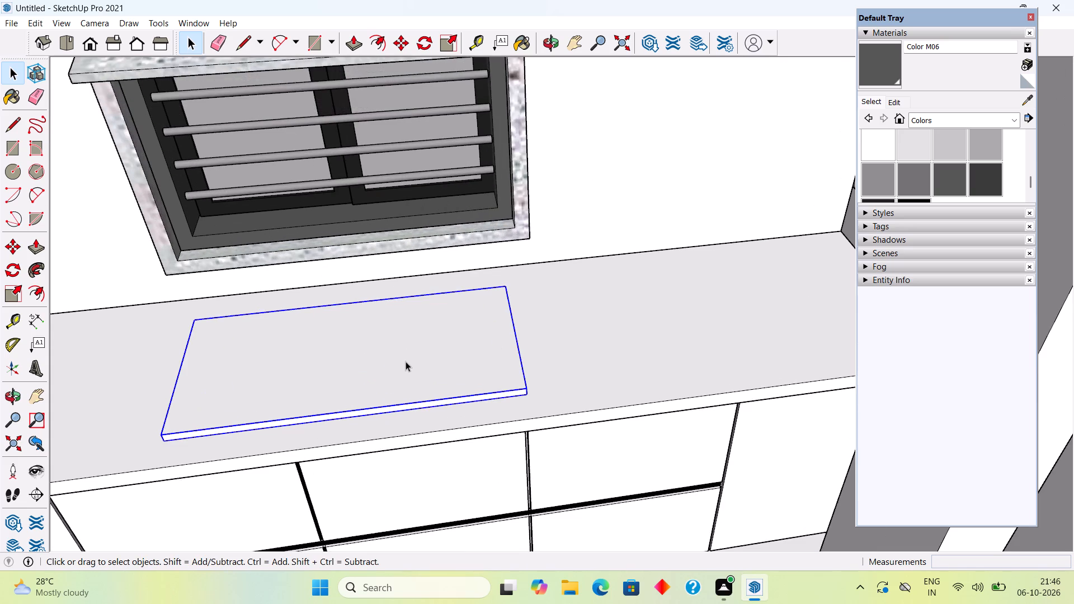
pyautogui.scroll(3, 287, 378)
pyautogui.tripleClick(279, 390)
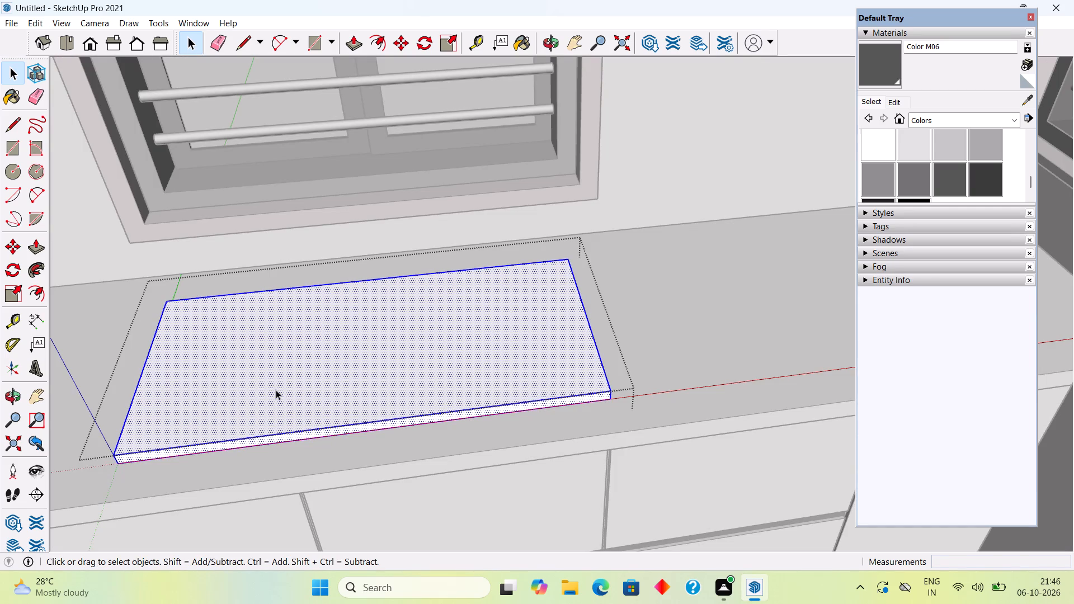
pyautogui.press('t')
pyautogui.click(143, 381)
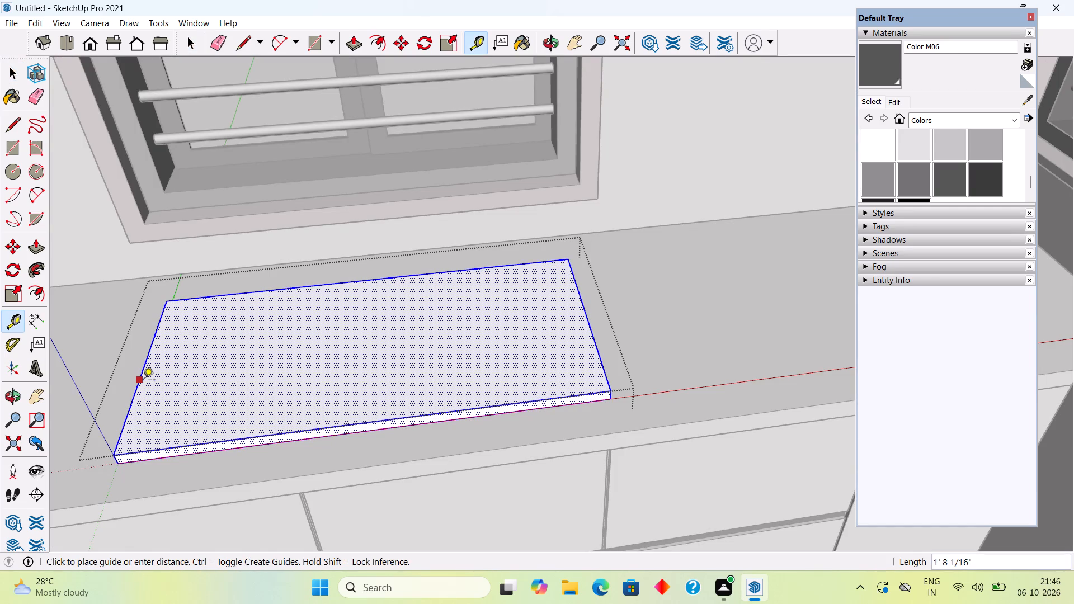
pyautogui.click(379, 418)
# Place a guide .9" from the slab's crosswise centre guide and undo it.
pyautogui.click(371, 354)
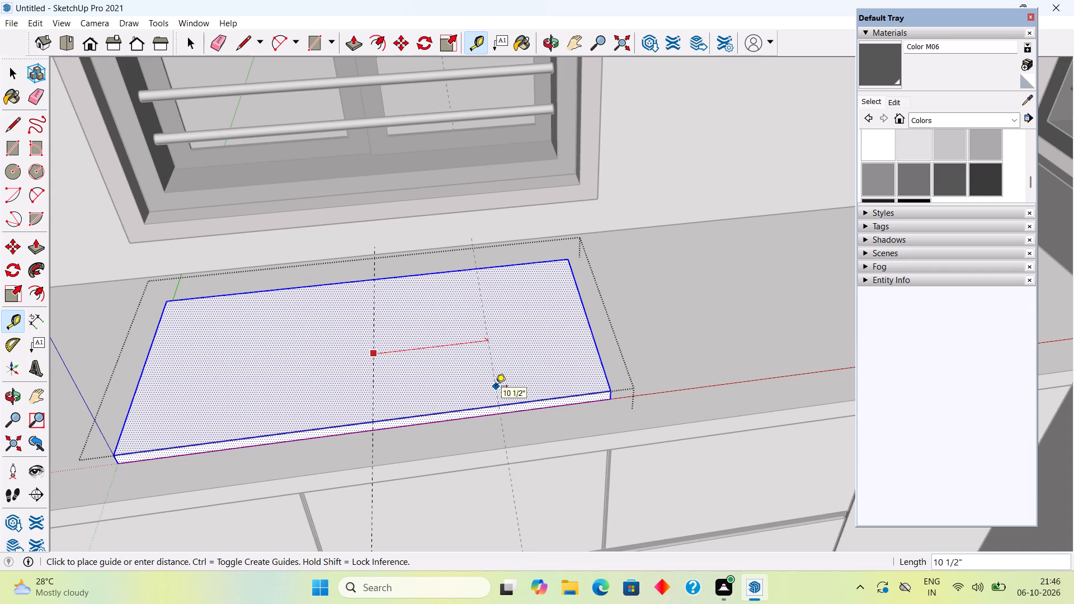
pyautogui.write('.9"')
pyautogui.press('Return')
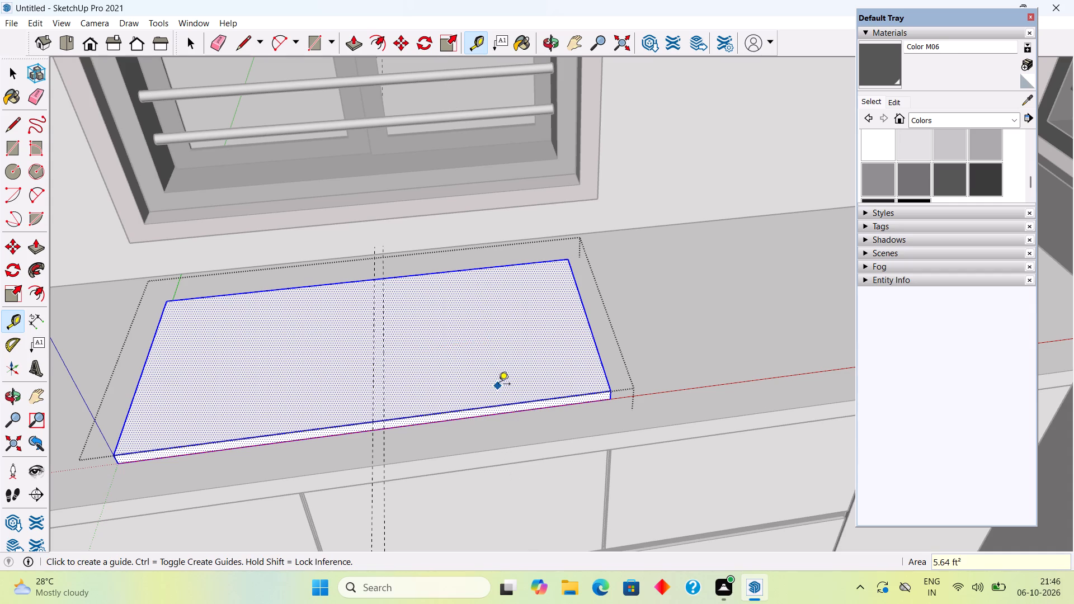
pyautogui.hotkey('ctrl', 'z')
# Place two guides across the slab, .9' to either side of its crosswise centre guide.
pyautogui.click(374, 404)
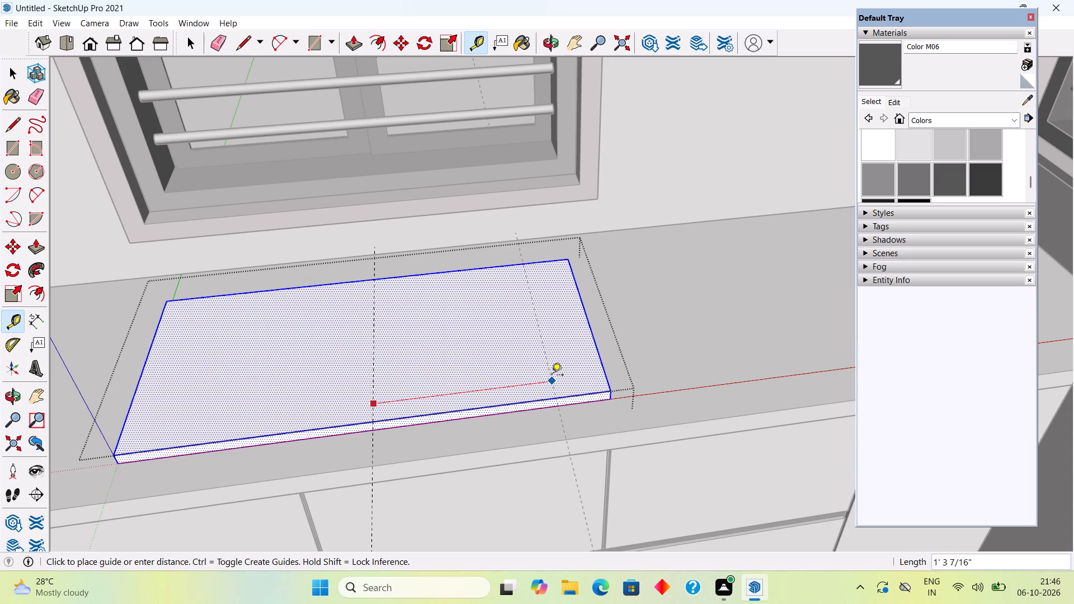
pyautogui.write(".9'")
pyautogui.press('Return')
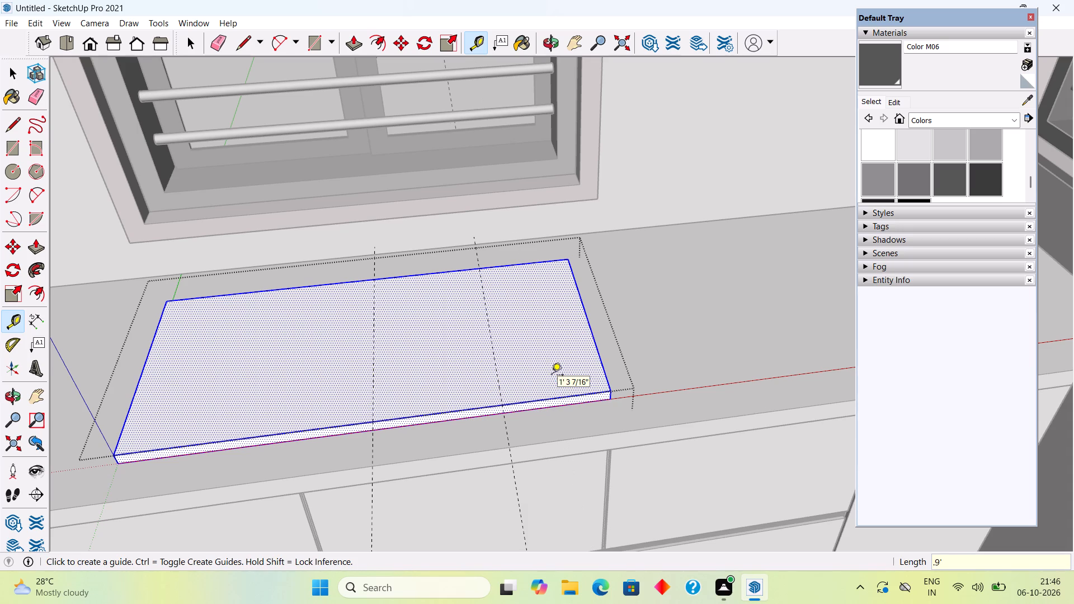
pyautogui.click(374, 361)
pyautogui.write(".9'")
pyautogui.press('Return')
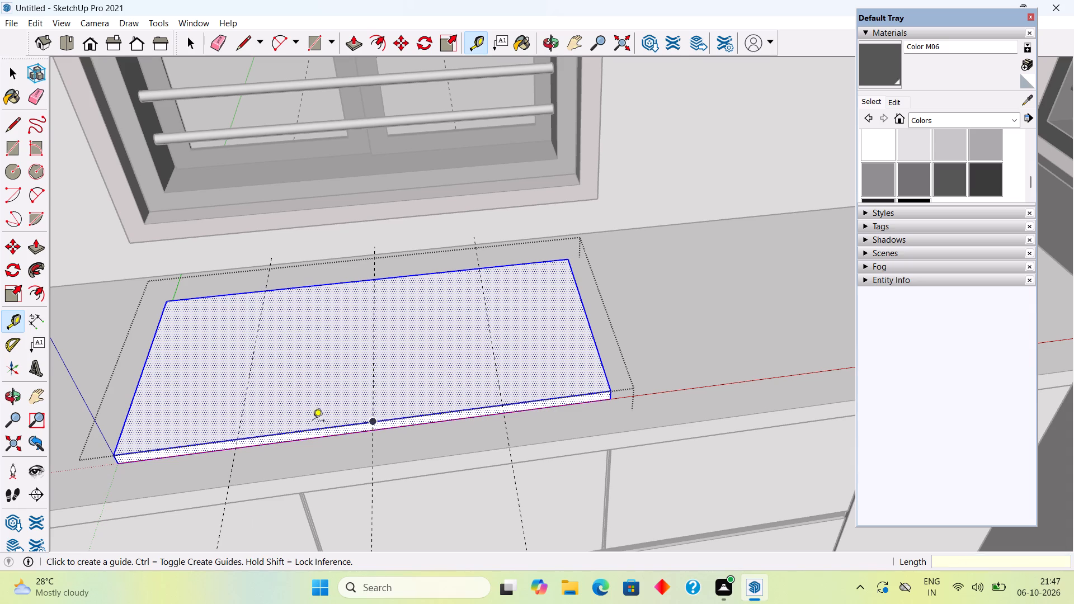
# Place a guide along the slab's length, midway between its front and back edges.
pyautogui.click(313, 427)
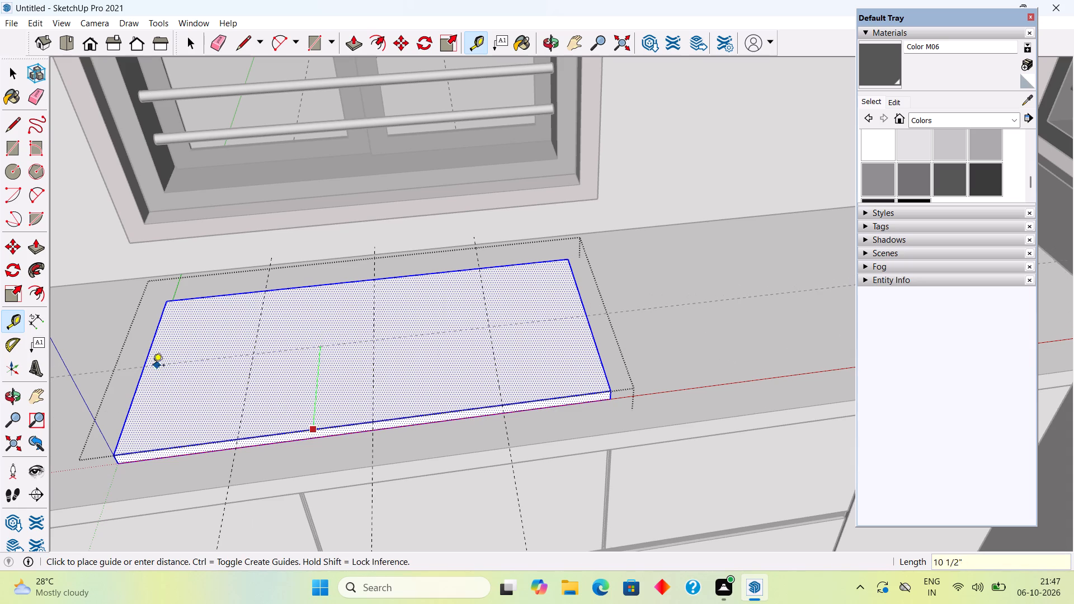
pyautogui.click(141, 371)
pyautogui.press('space')
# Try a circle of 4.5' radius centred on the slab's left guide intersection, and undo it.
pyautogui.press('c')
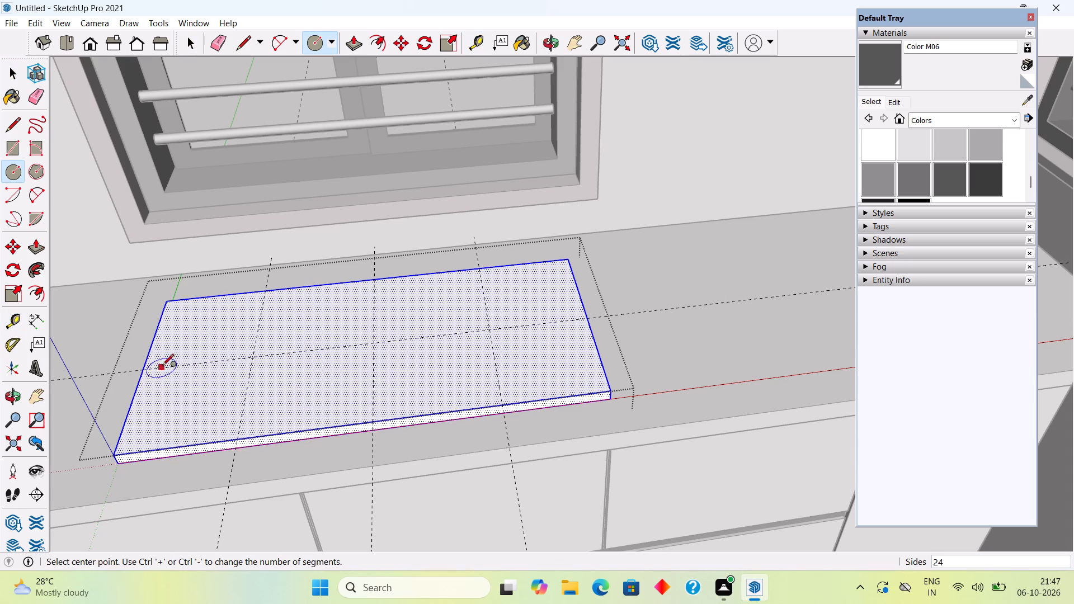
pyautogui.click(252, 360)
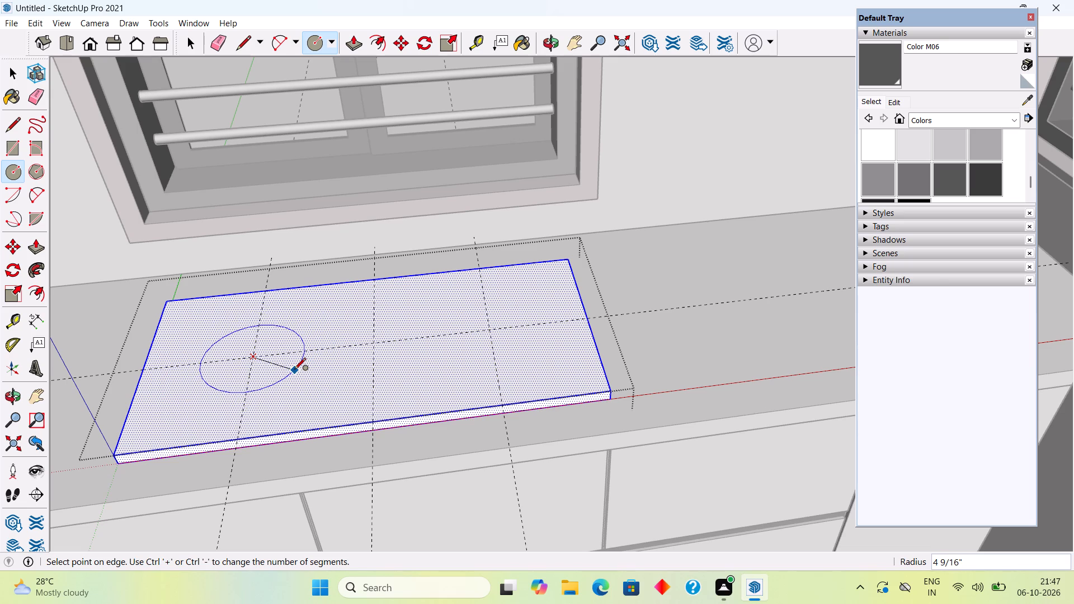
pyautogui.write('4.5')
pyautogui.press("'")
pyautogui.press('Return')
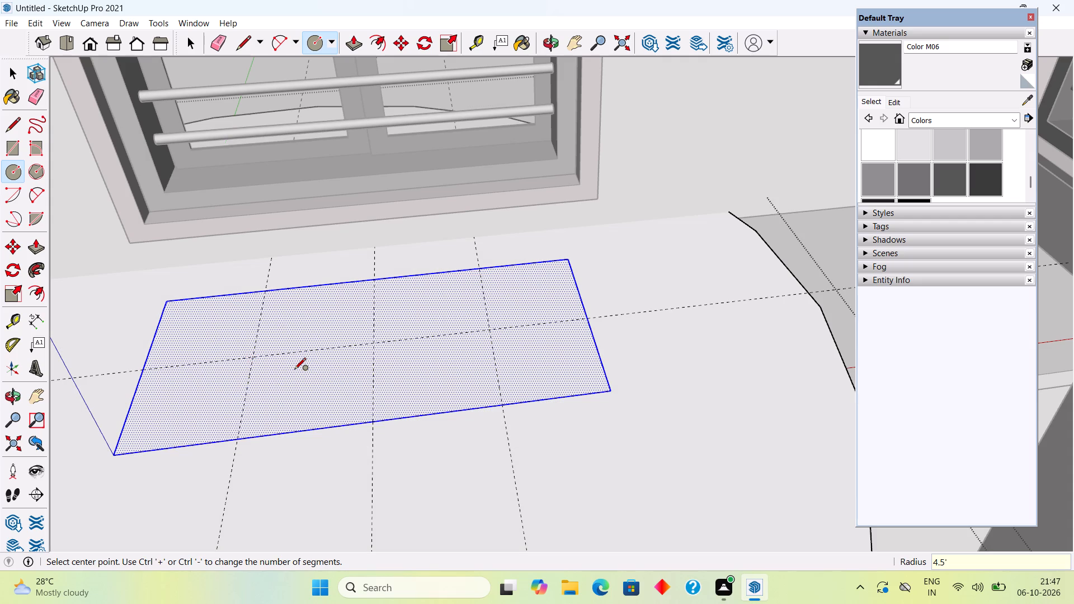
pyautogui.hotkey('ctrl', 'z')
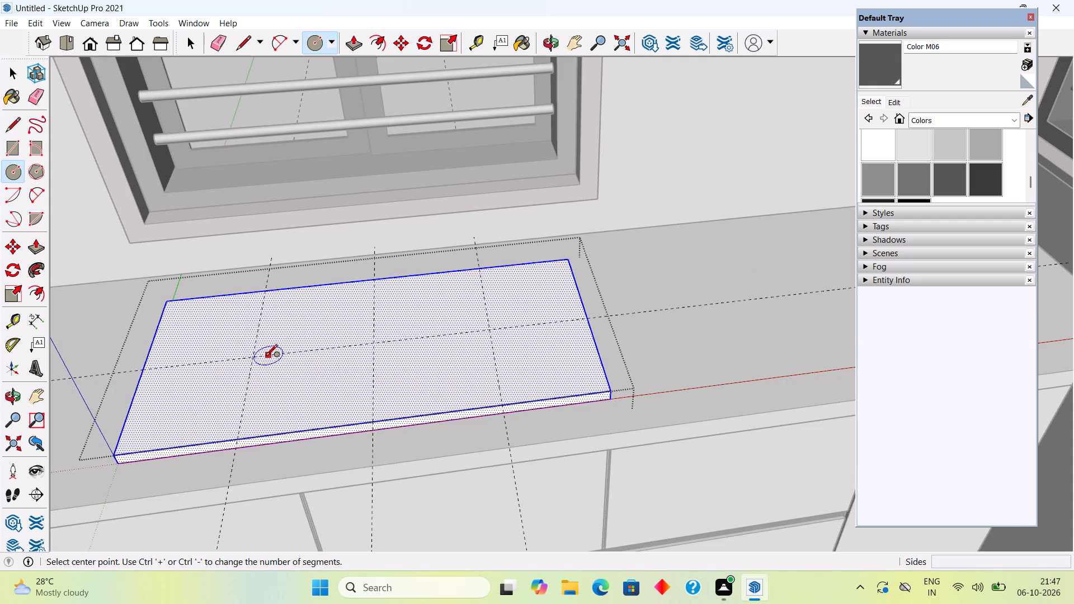
# Draw two circles of 4.5" radius on the slab, centred on its left and right guide intersections.
pyautogui.click(250, 360)
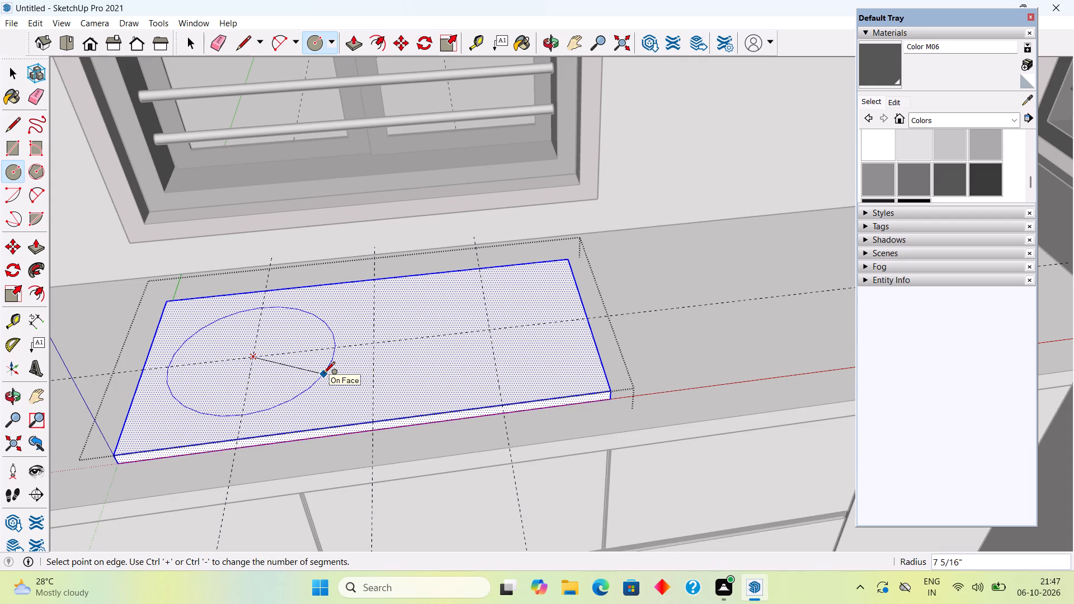
pyautogui.write('4.5"')
pyautogui.press('Return')
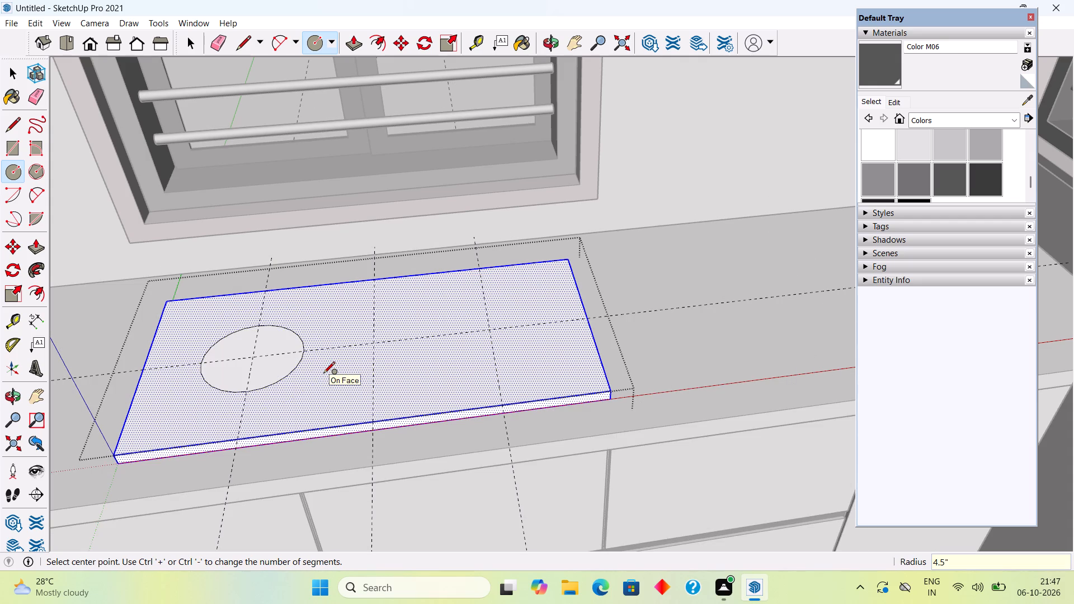
pyautogui.click(492, 329)
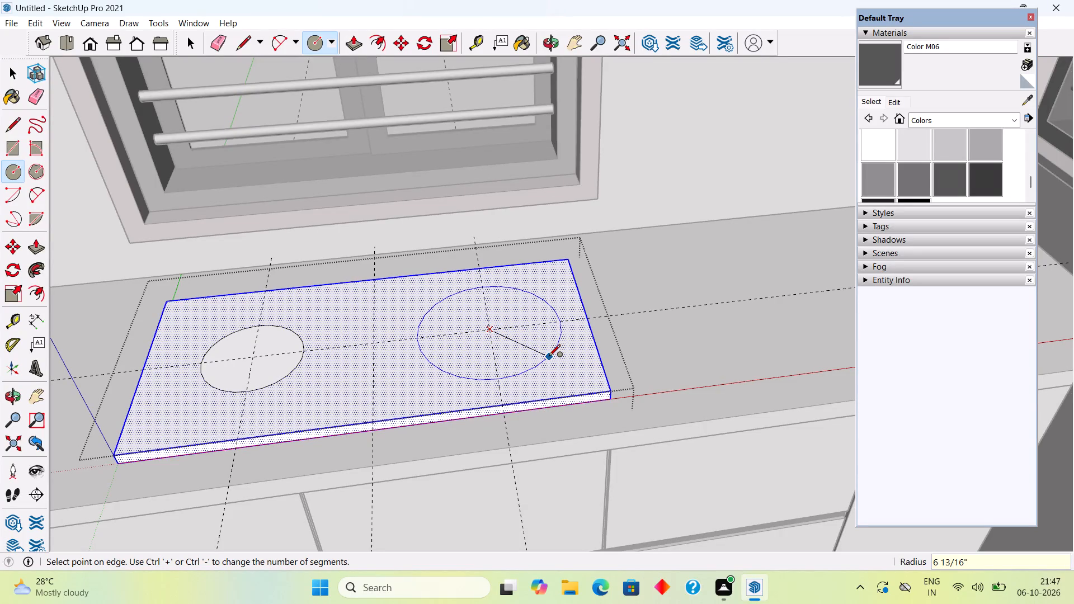
pyautogui.write('4.5"')
pyautogui.press('Return')
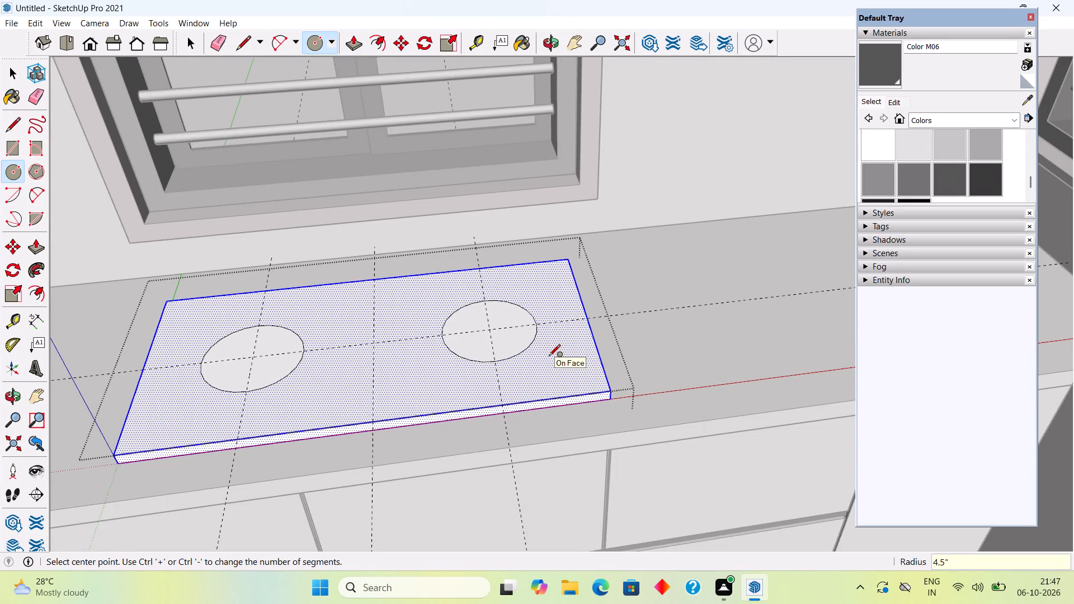
pyautogui.press('space')
# Offset the slab's right circle inward by 1" to outline a ring.
pyautogui.click(511, 351)
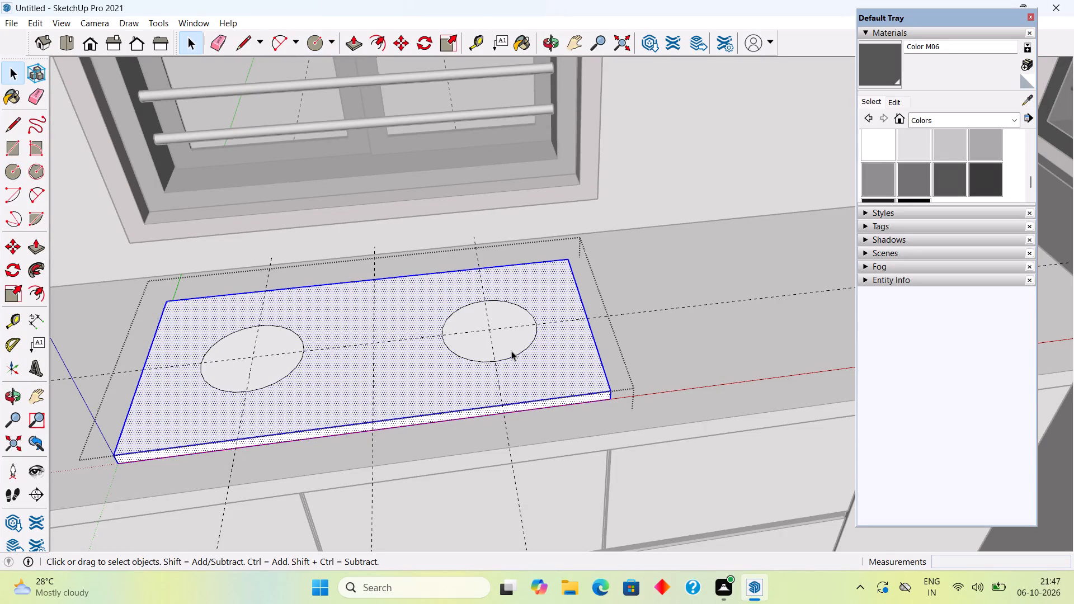
pyautogui.scroll(11, 511, 339)
pyautogui.click(537, 388)
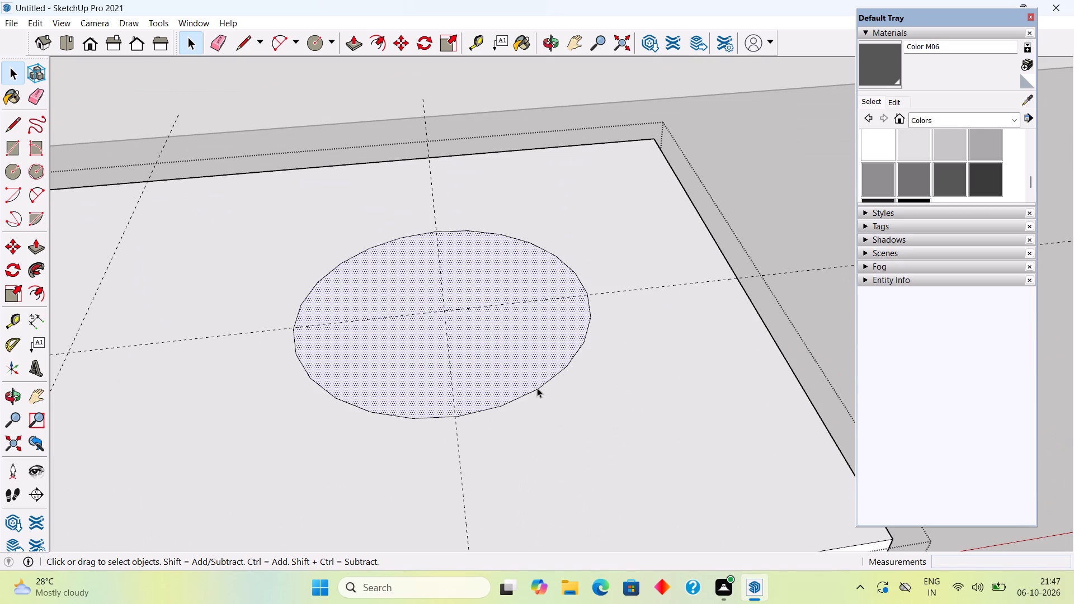
pyautogui.press('c')
pyautogui.press('f')
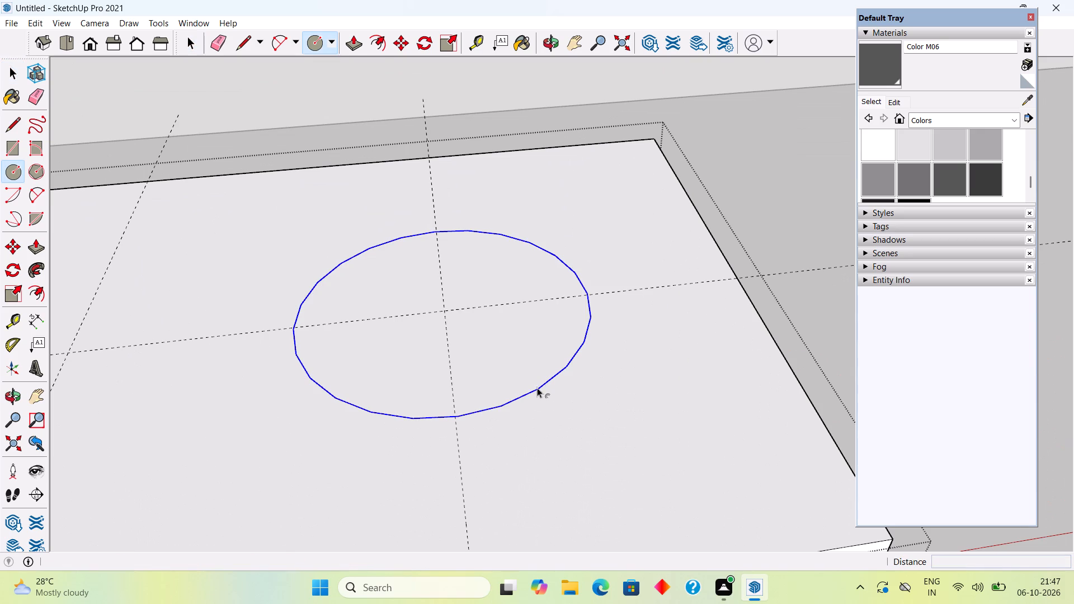
pyautogui.click(542, 386)
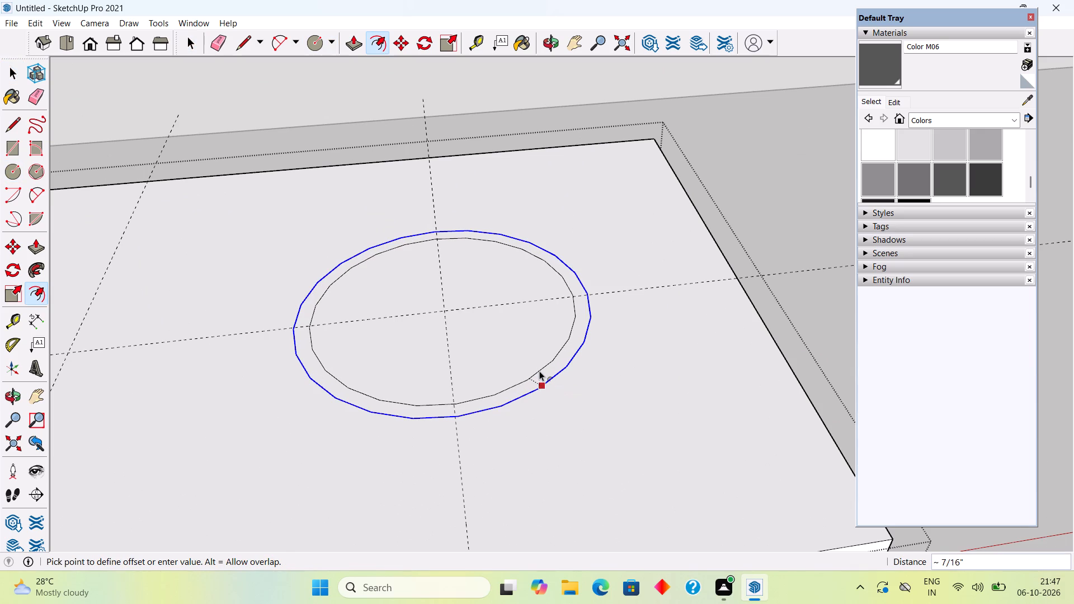
pyautogui.write('1"')
pyautogui.press('Return')
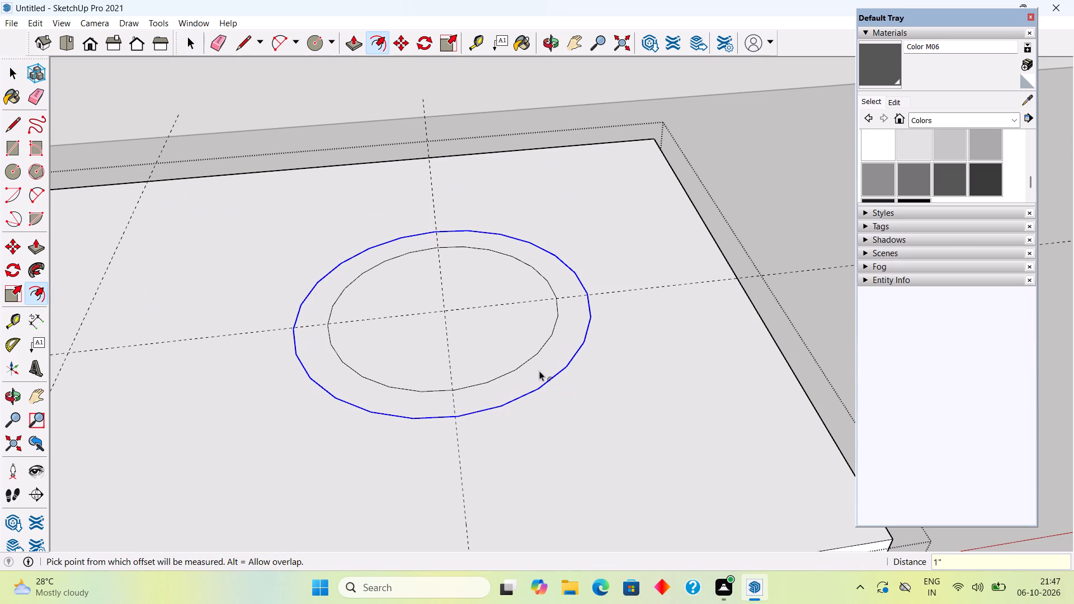
# Offset the slab's left circle inward by 1" to outline a matching ring.
pyautogui.scroll(-11, 539, 371)
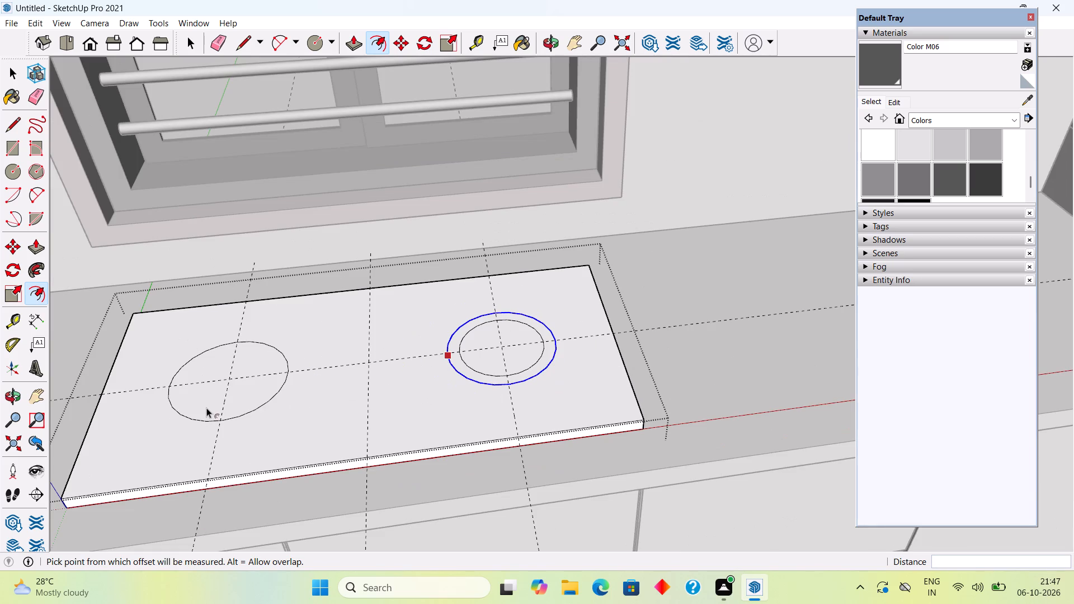
pyautogui.press('space')
pyautogui.click(206, 408)
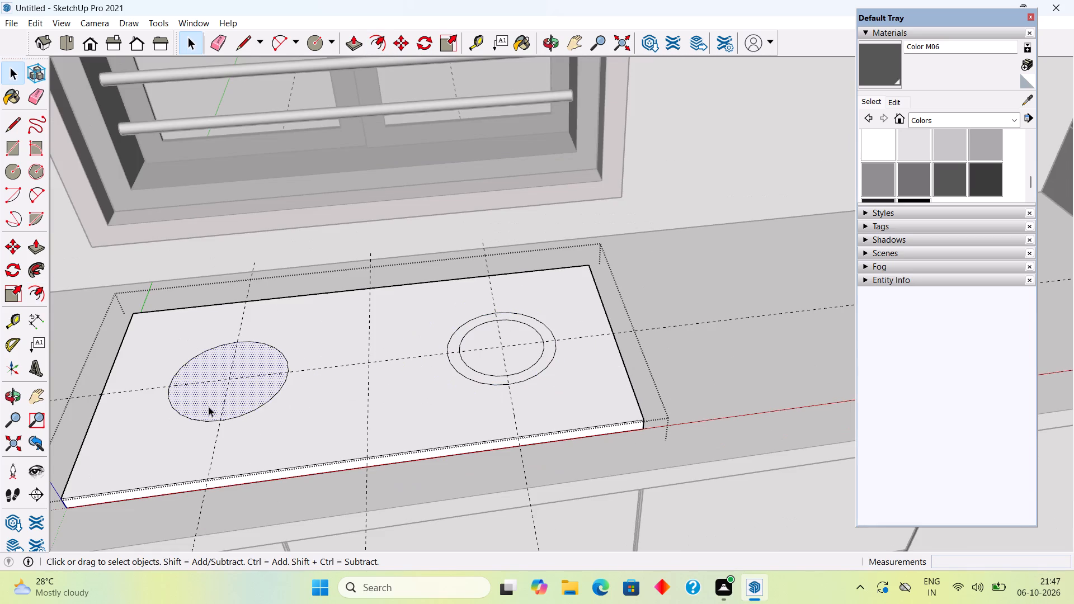
pyautogui.press('f')
pyautogui.click(218, 412)
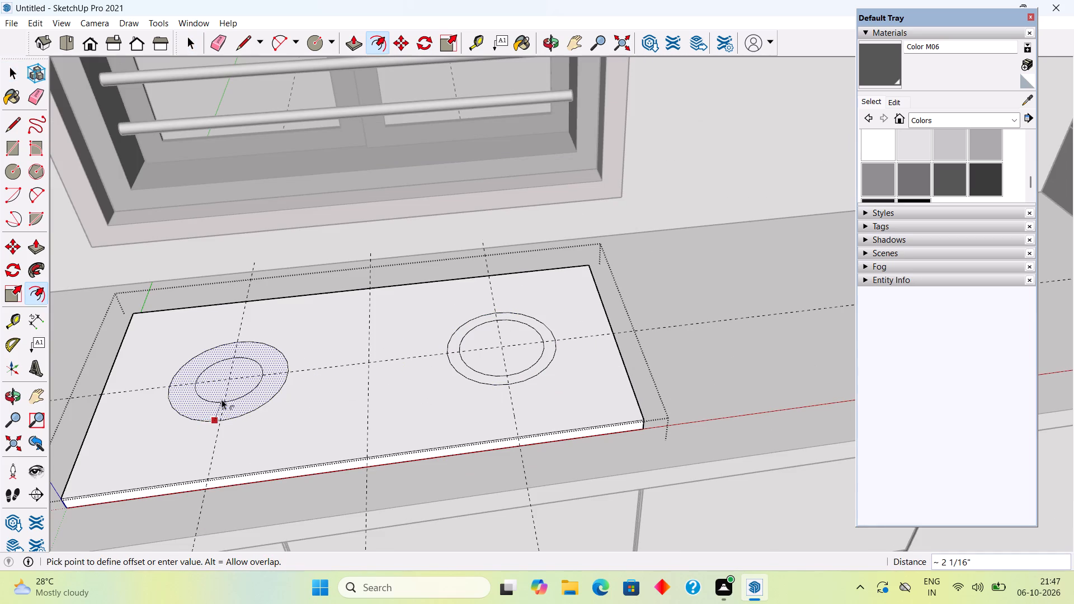
pyautogui.write('1"')
pyautogui.press('Return')
pyautogui.press('space')
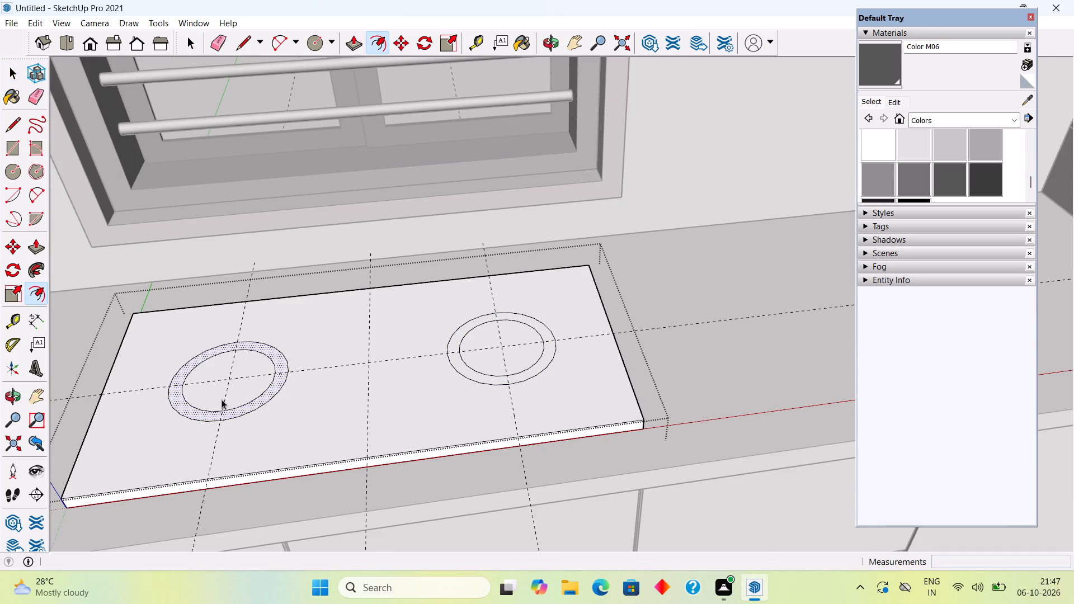
# Extrude the ring face between the slab's two left circles upward by about 13/16".
pyautogui.scroll(2, 234, 402)
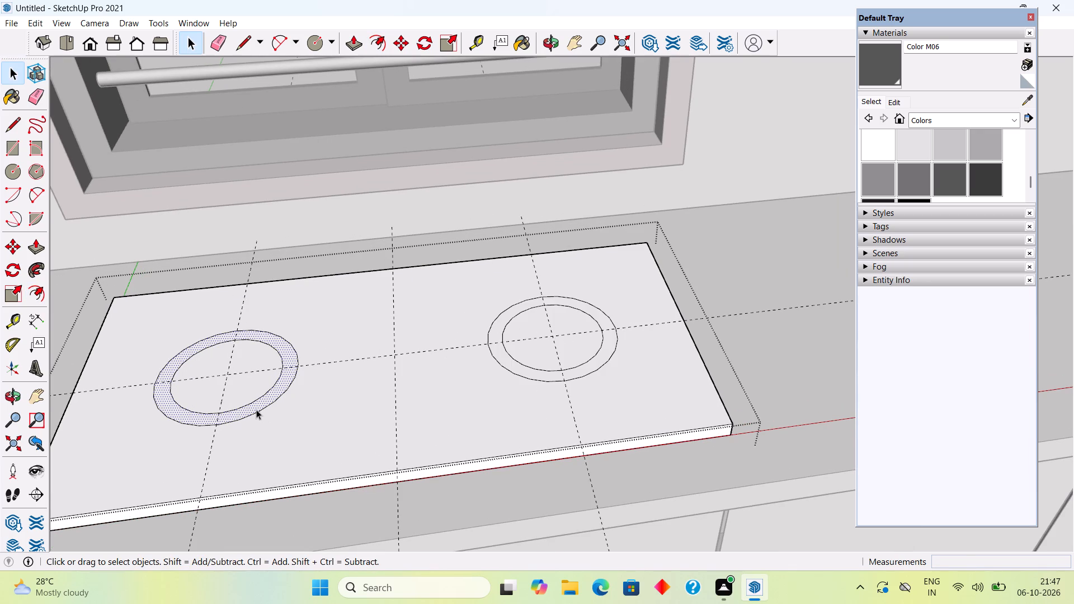
pyautogui.click(256, 409)
pyautogui.click(251, 406)
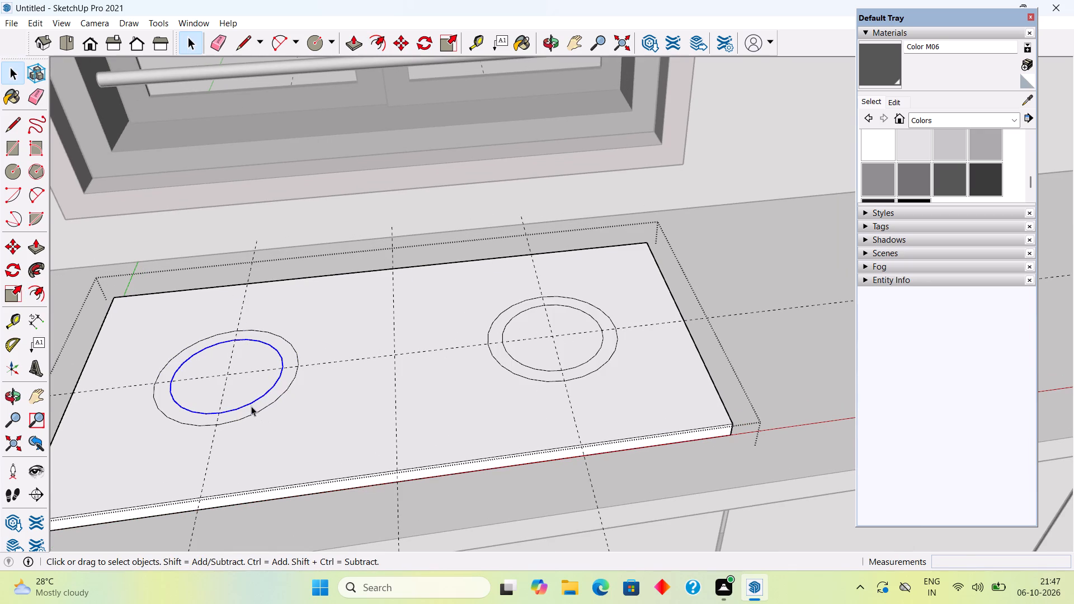
pyautogui.press('p')
pyautogui.click(246, 406)
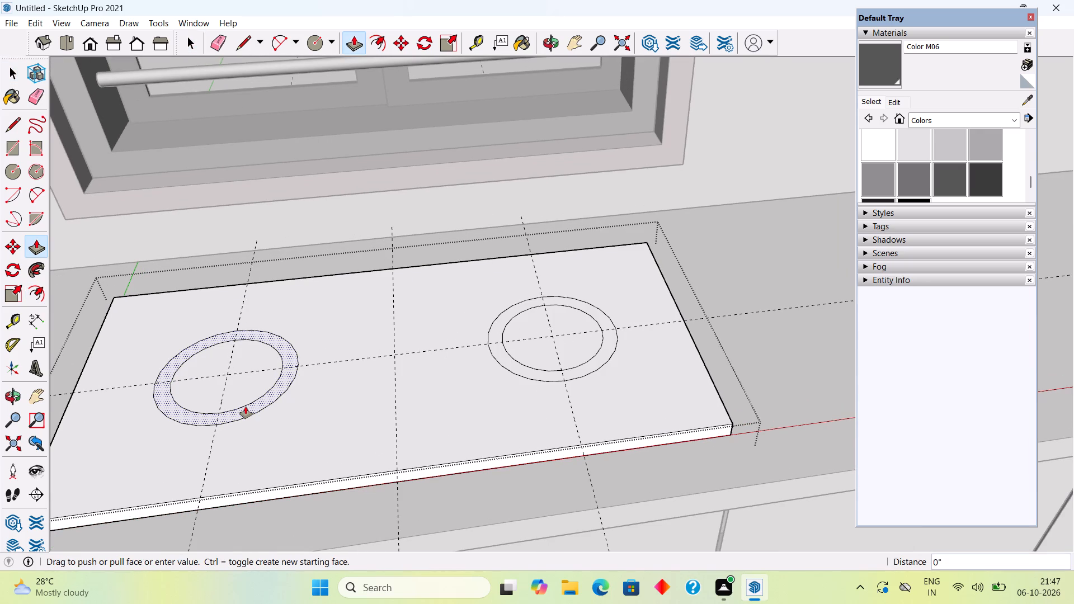
pyautogui.click(244, 396)
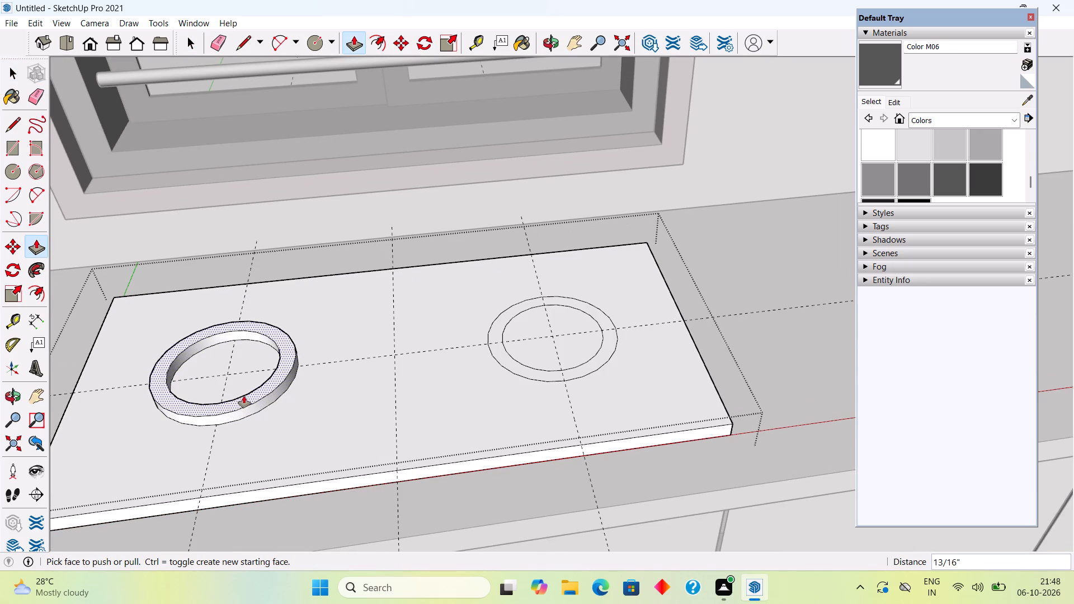
# Extrude the slab's right ring face upward by the same 13/16" as the left ring.
pyautogui.doubleClick(525, 367)
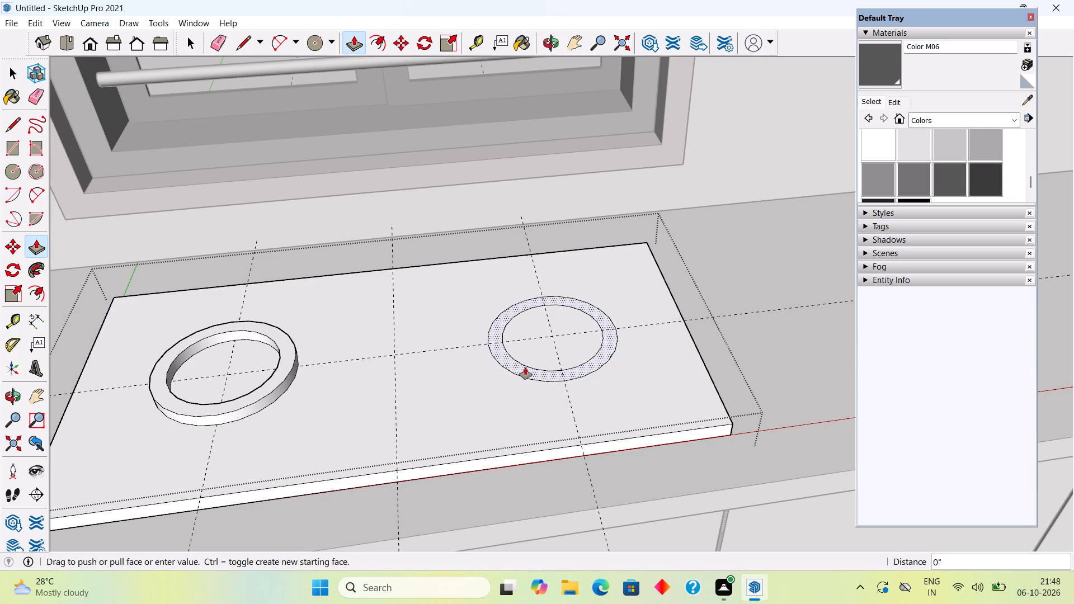
pyautogui.press('space')
# Place two guides parallel to the slab's front edge, the farther one about 2 13/16" in from it.
pyautogui.scroll(4, 302, 436)
pyautogui.moveTo(304, 429); pyautogui.dragTo(291, 520, button='middle')
pyautogui.scroll(-4, 291, 520)
pyautogui.scroll(-4, 327, 391)
pyautogui.moveTo(337, 380); pyautogui.dragTo(341, 452, button='middle')
pyautogui.scroll(-1, 346, 377)
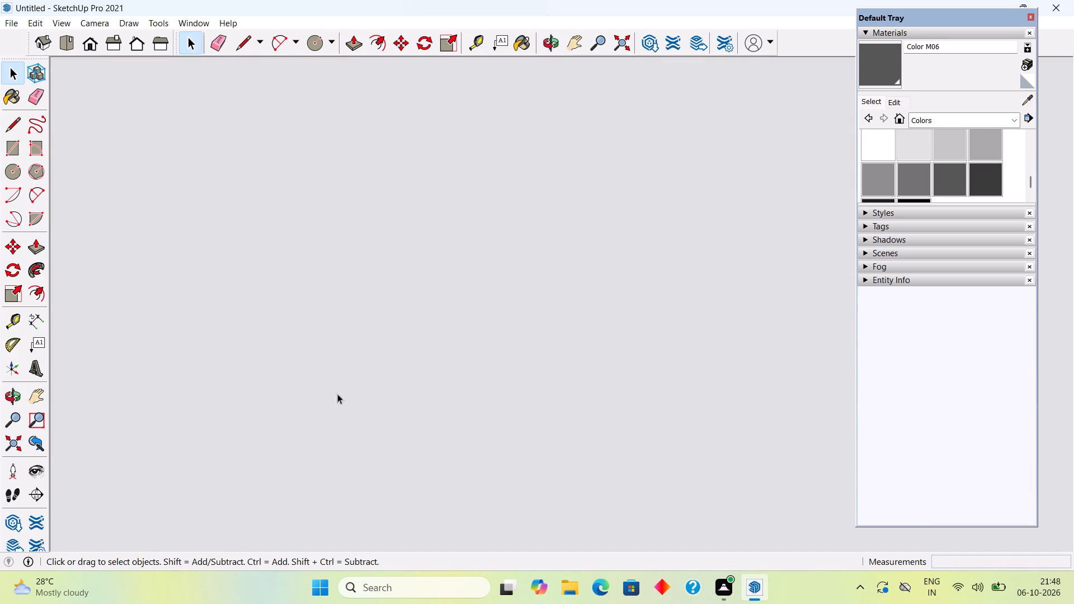
pyautogui.click(37, 446)
pyautogui.click(30, 447)
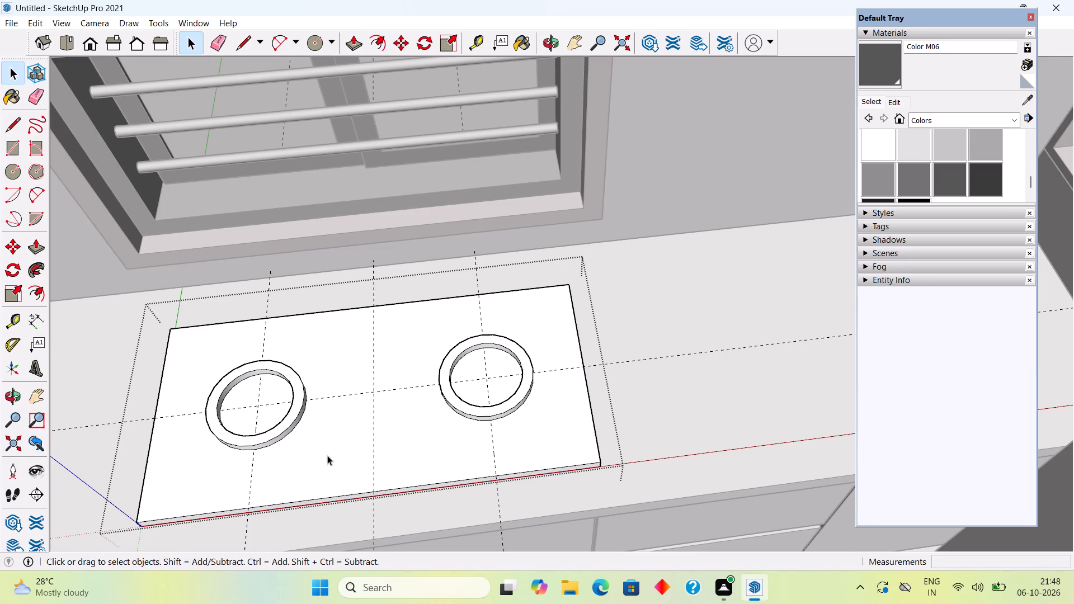
pyautogui.scroll(4, 327, 455)
pyautogui.moveTo(327, 455); pyautogui.dragTo(305, 484, button='middle')
pyautogui.scroll(2, 337, 499)
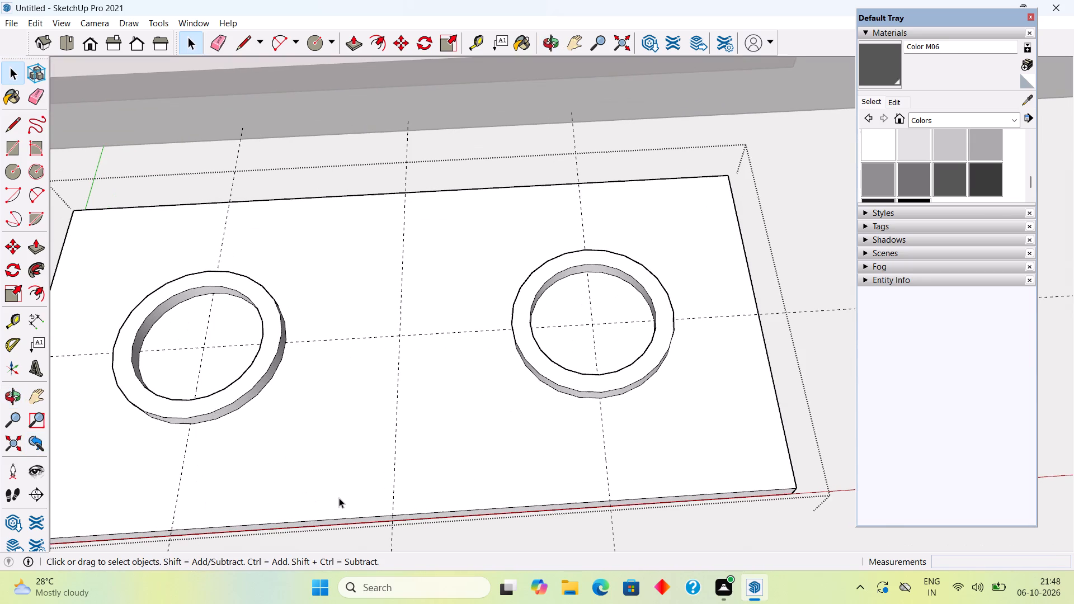
pyautogui.press('c')
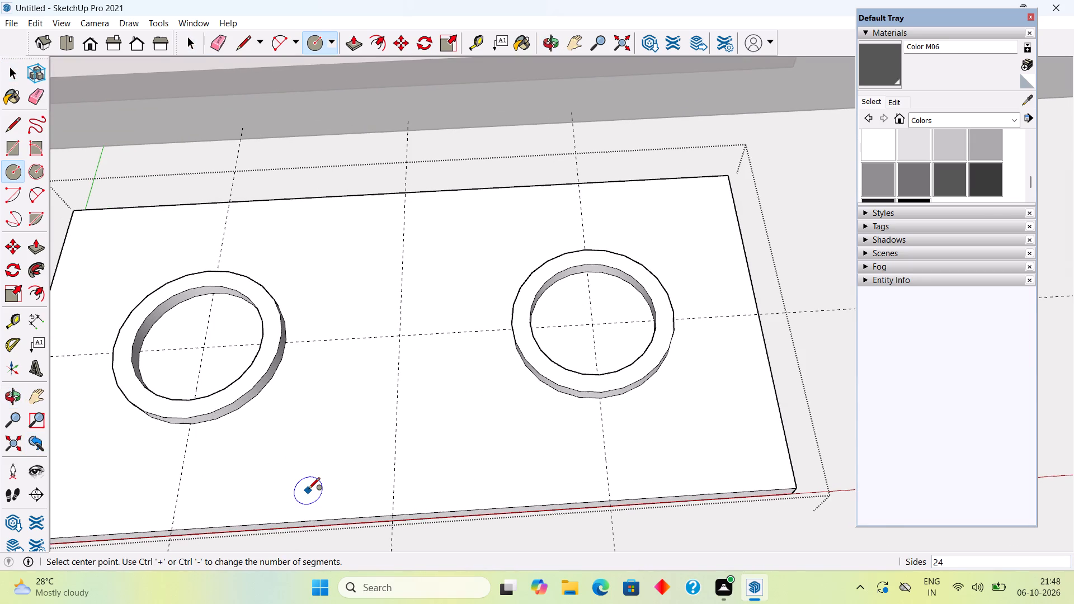
pyautogui.press('space')
pyautogui.press('t')
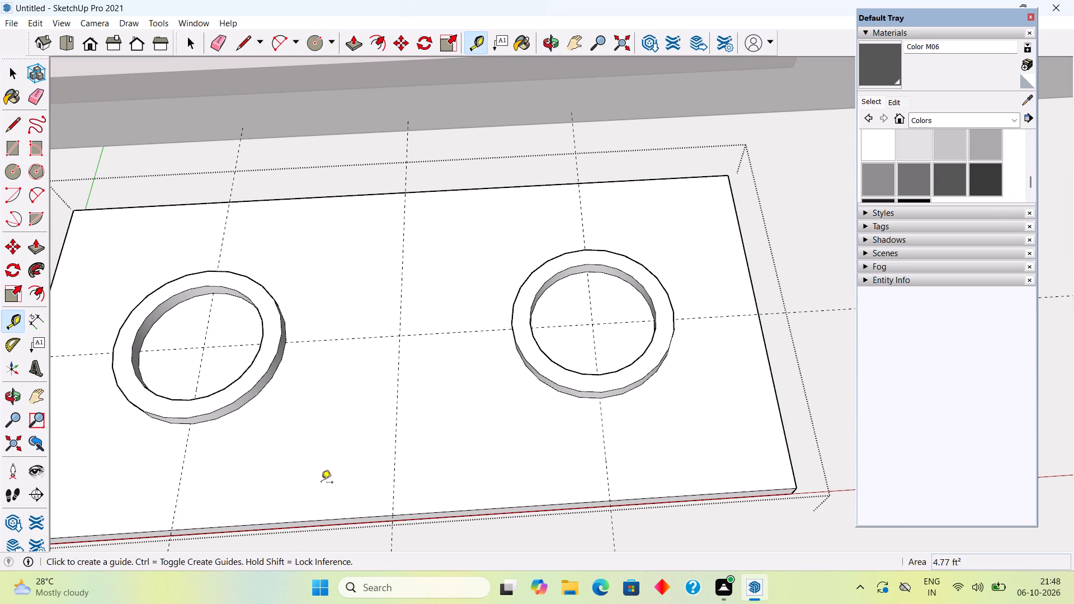
pyautogui.click(340, 518)
pyautogui.moveTo(343, 506); pyautogui.dragTo(354, 479)
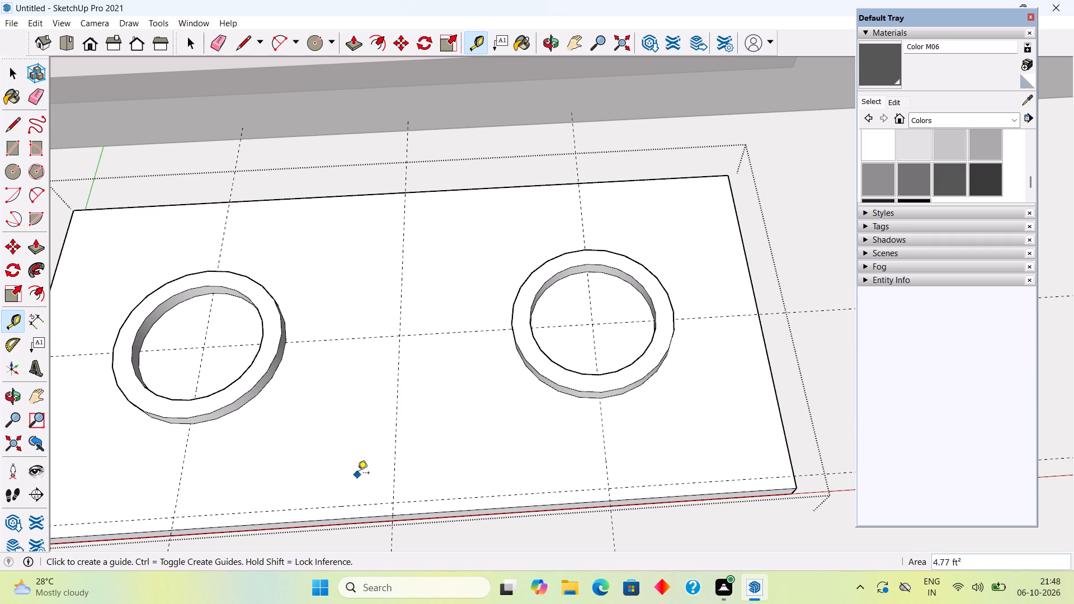
pyautogui.click(362, 515)
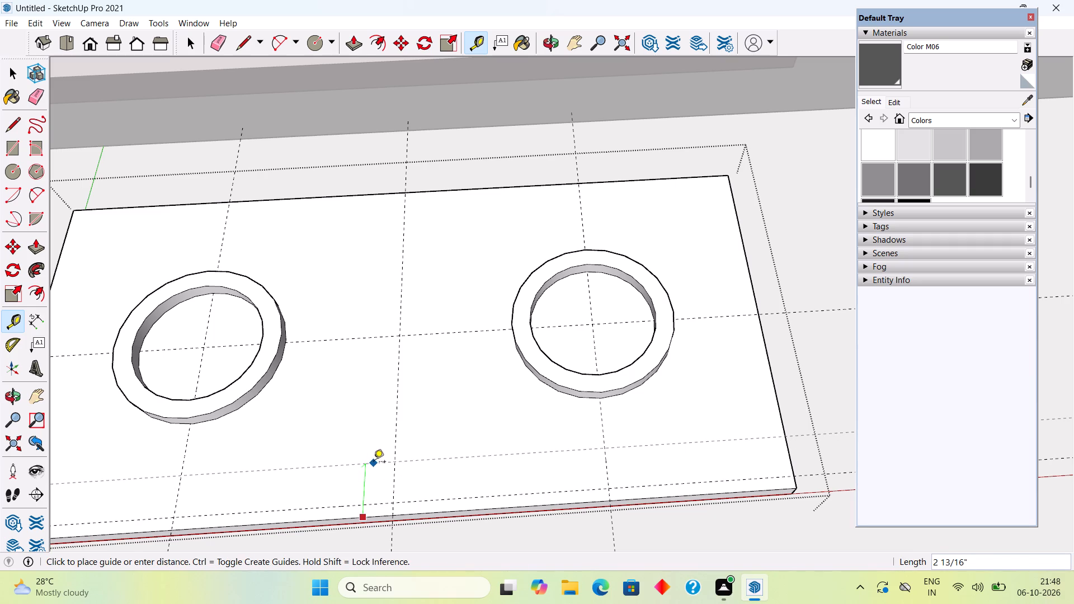
pyautogui.click(374, 463)
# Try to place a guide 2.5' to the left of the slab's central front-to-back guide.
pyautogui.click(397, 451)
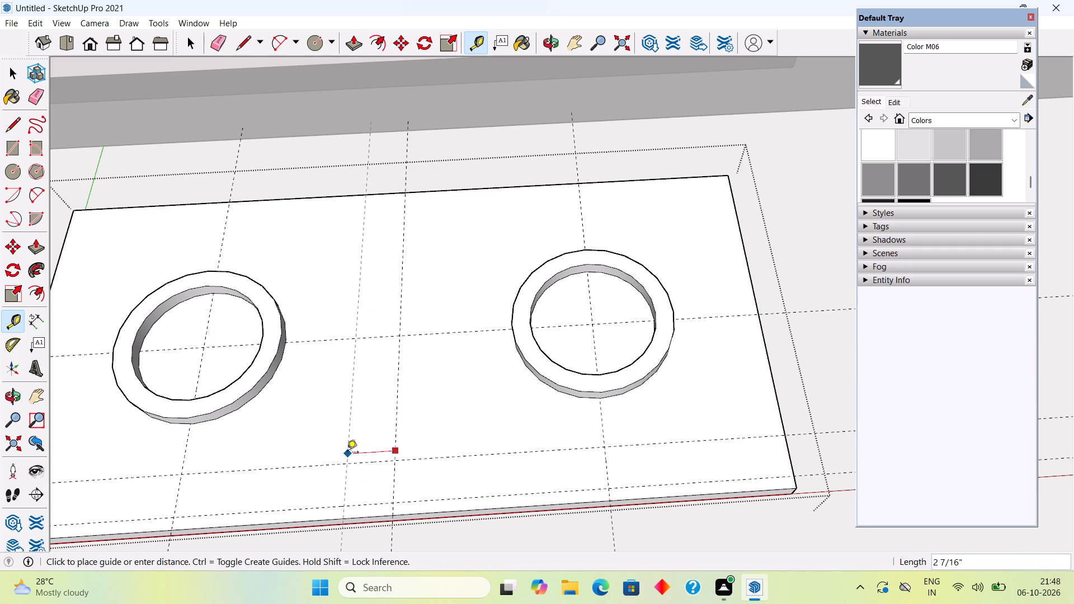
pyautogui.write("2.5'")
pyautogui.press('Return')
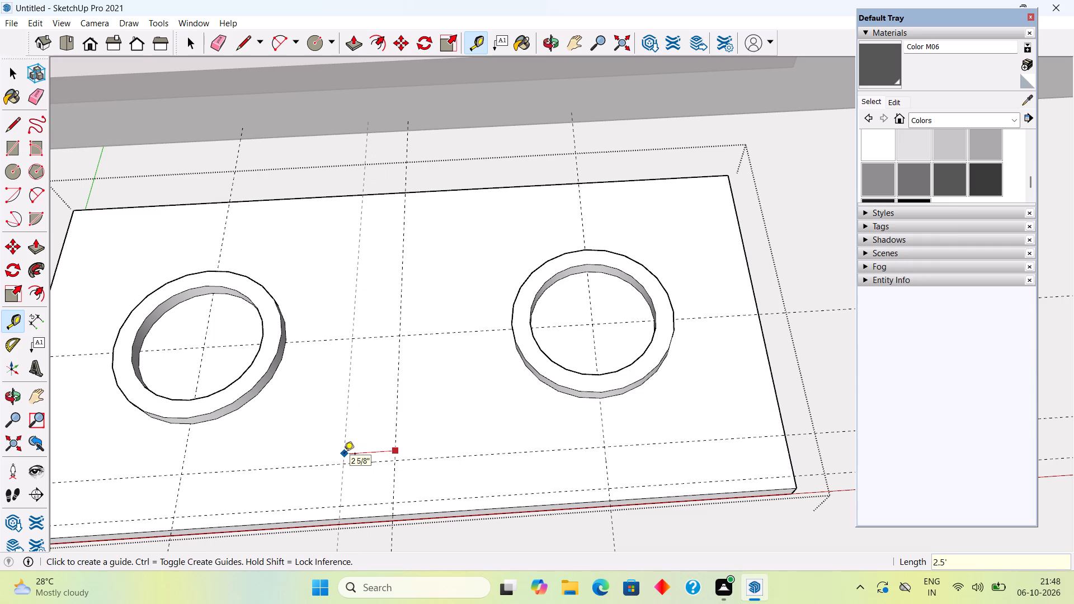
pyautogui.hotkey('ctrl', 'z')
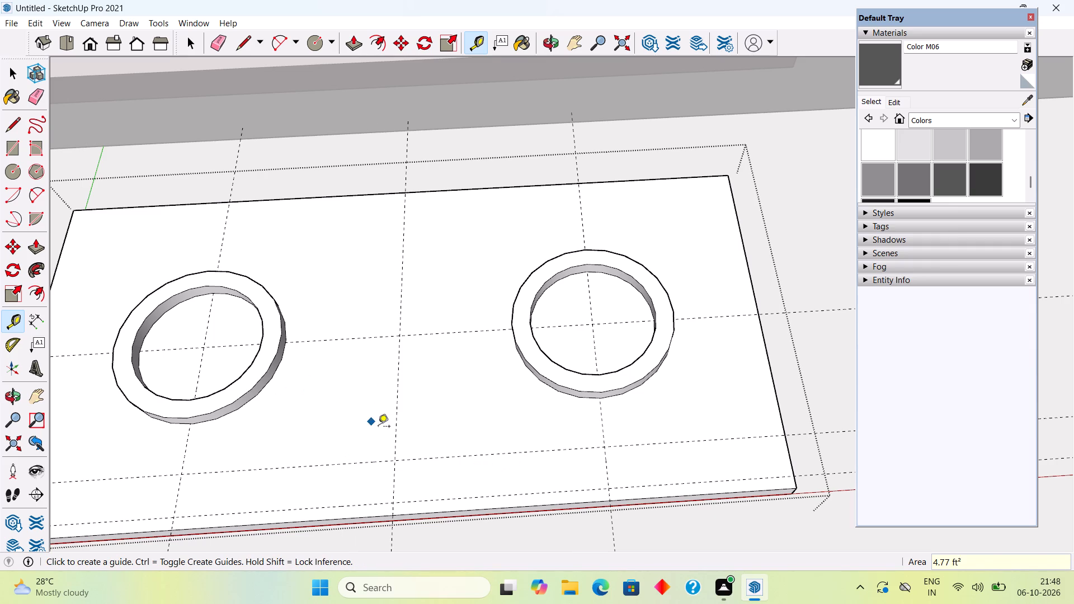
# Place guides 3" to the right and 3" to the left of the slab's central front-to-back guide.
pyautogui.click(395, 442)
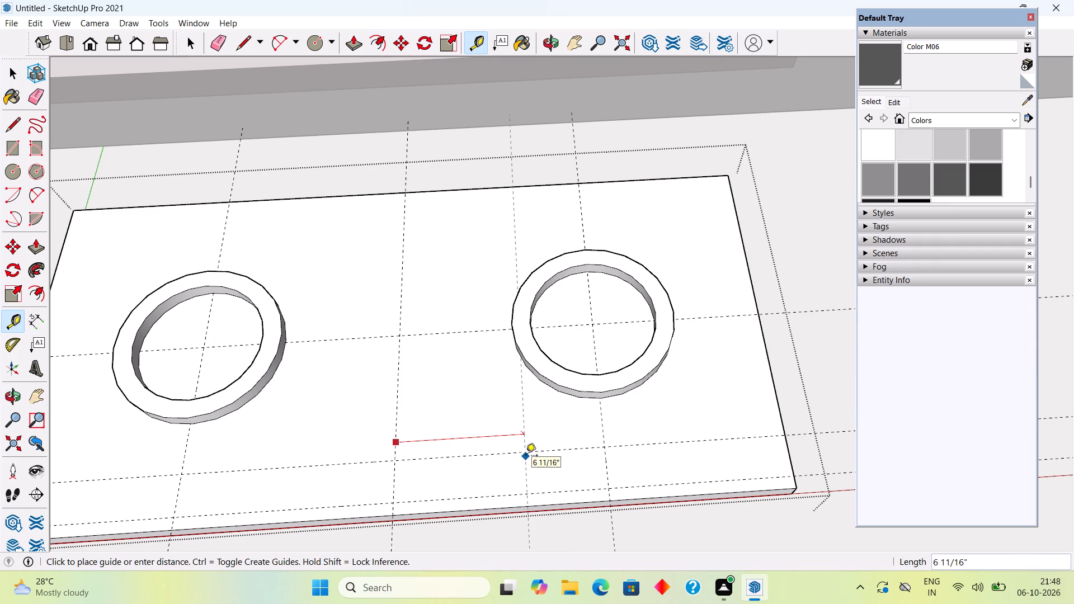
pyautogui.write('3"')
pyautogui.press('Return')
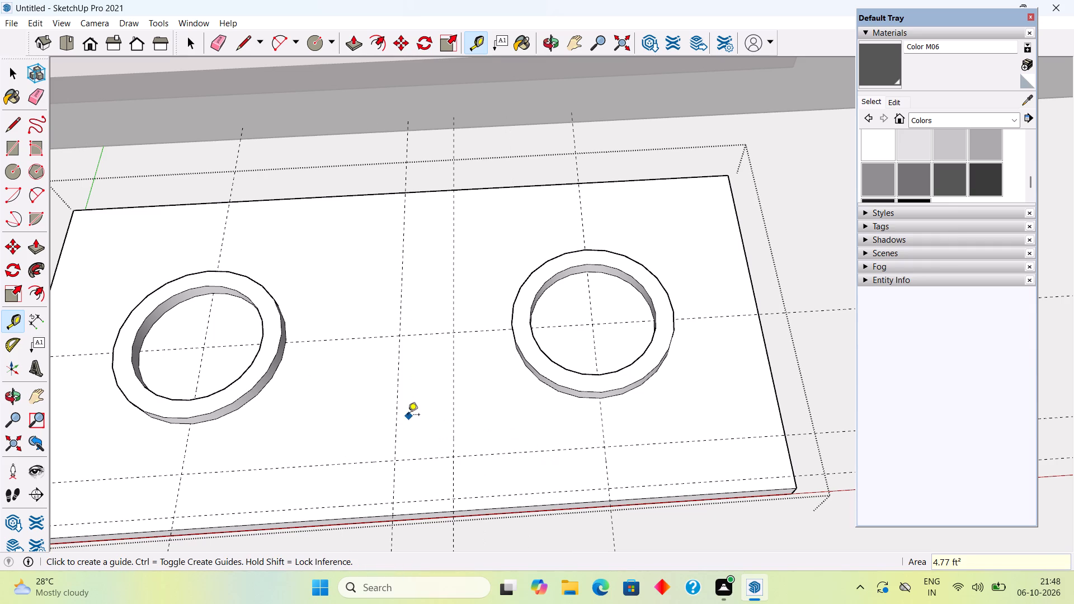
pyautogui.click(398, 421)
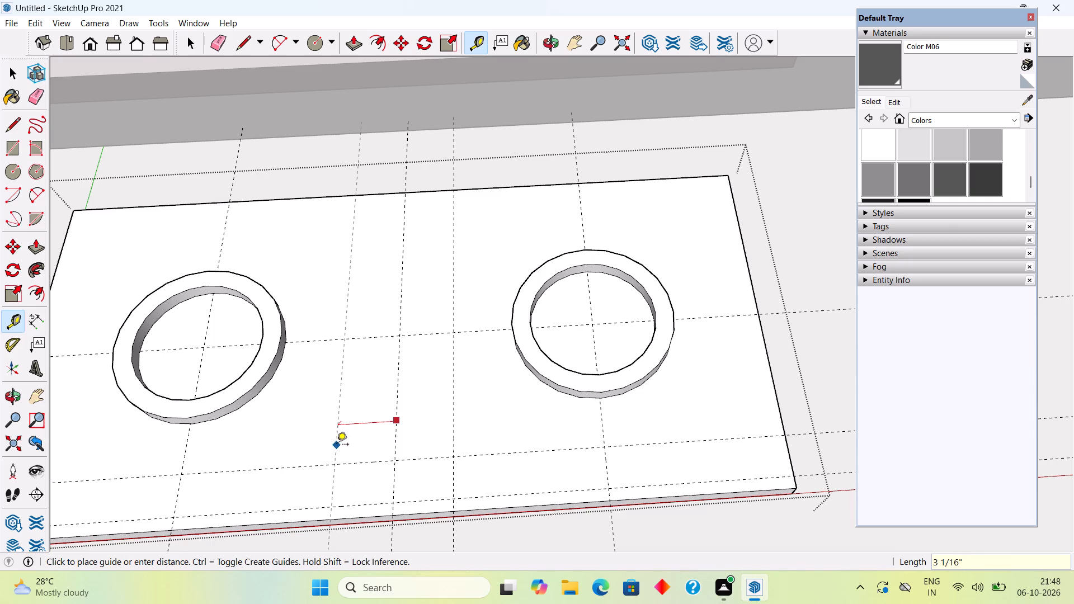
pyautogui.write('3"')
pyautogui.press('Return')
pyautogui.press('space')
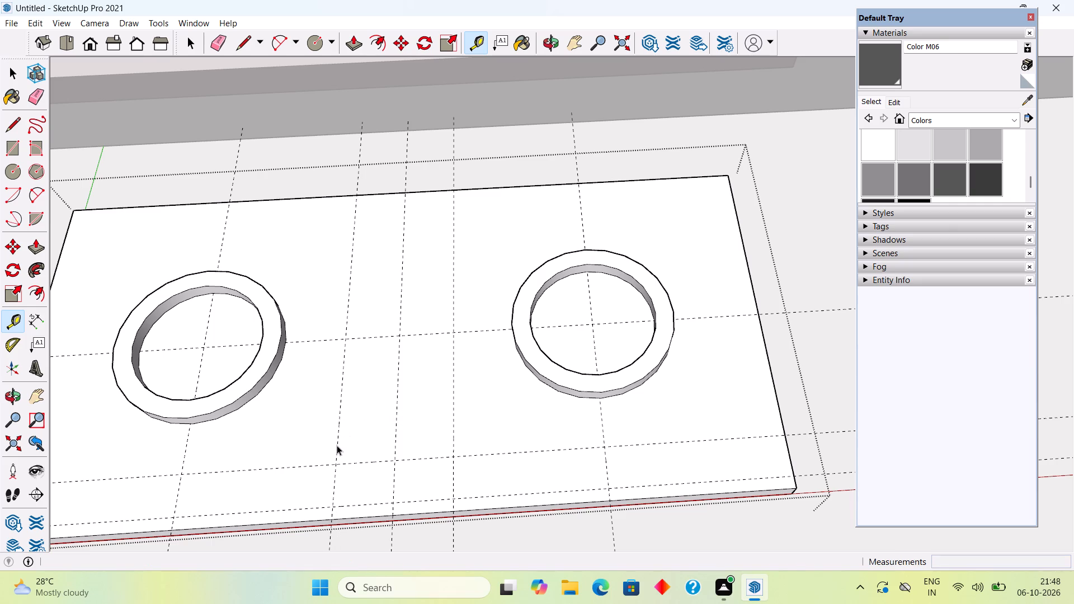
# Draw three circles of 1" radius near the slab's front edge, centred where the three middle guides cross the farther front guide.
pyautogui.write('C')
pyautogui.click(340, 464)
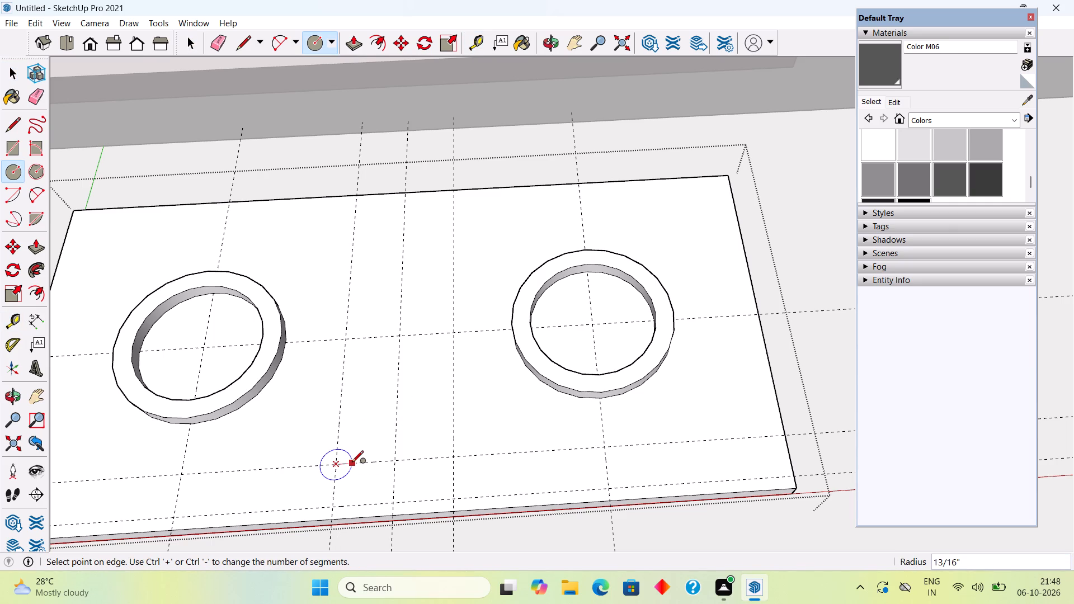
pyautogui.write('1"')
pyautogui.press('Return')
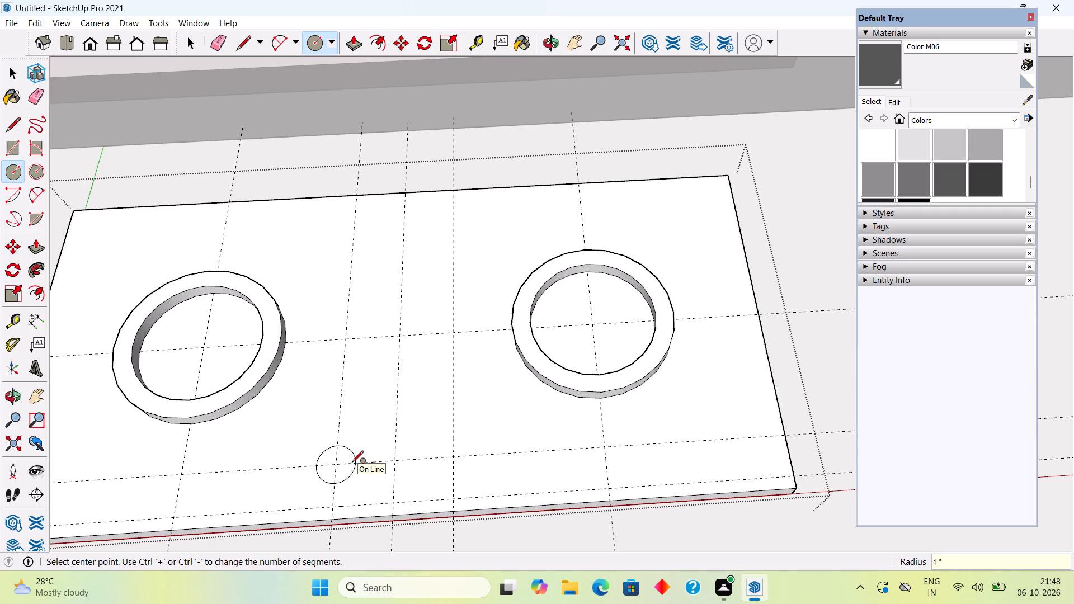
pyautogui.click(393, 464)
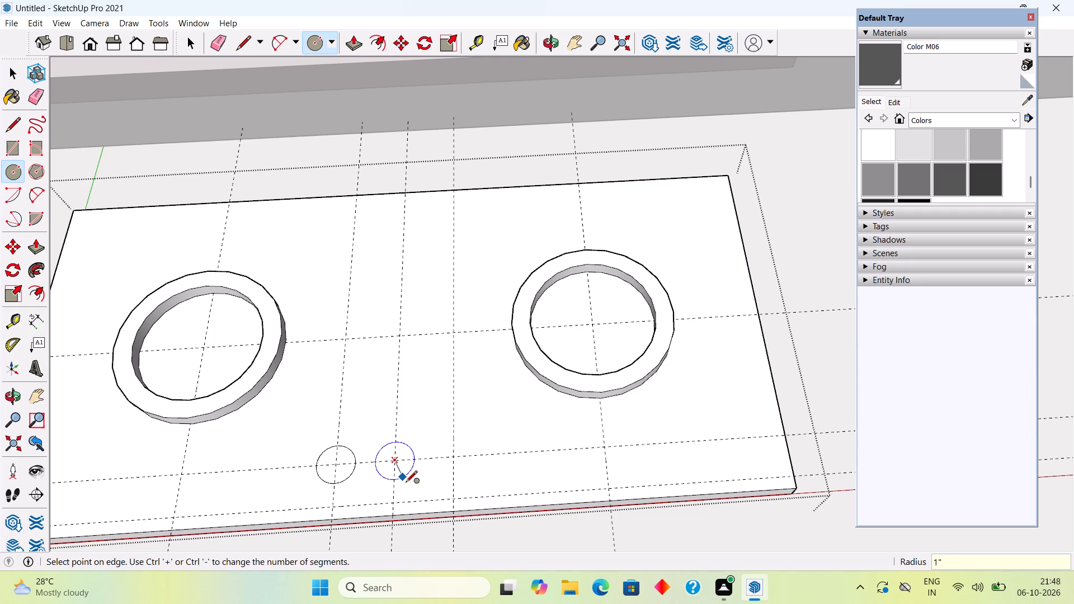
pyautogui.write('1"')
pyautogui.press('Return')
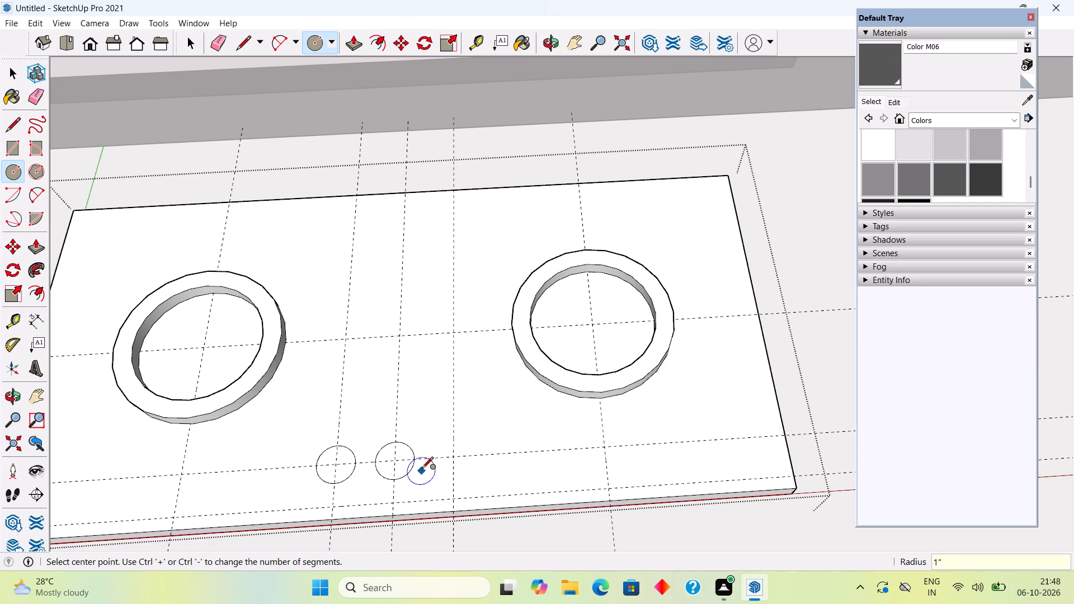
pyautogui.click(454, 457)
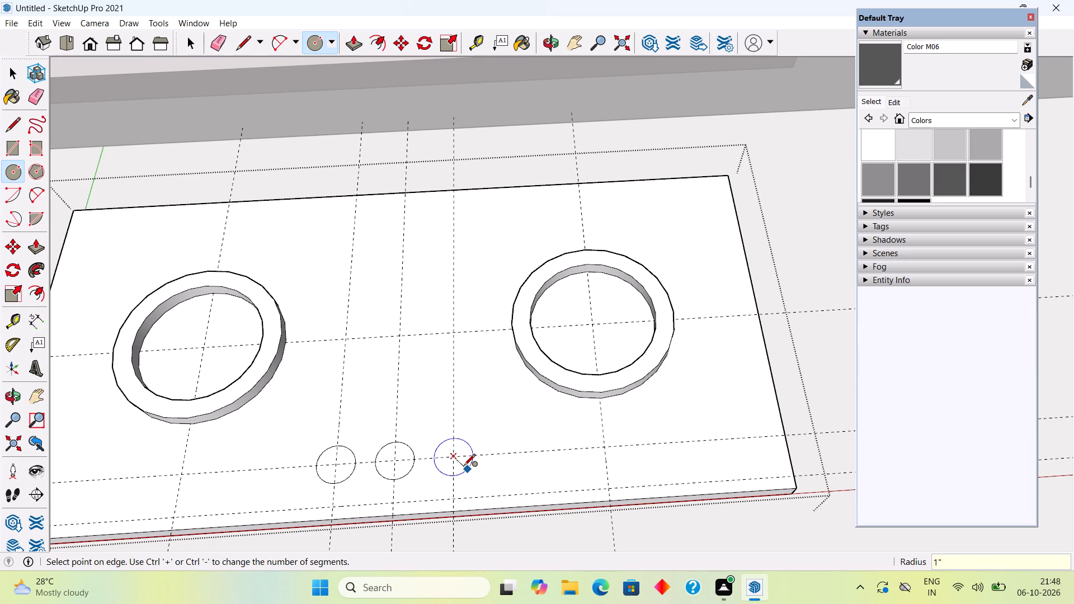
pyautogui.write('1"')
pyautogui.press('Return')
pyautogui.press('space')
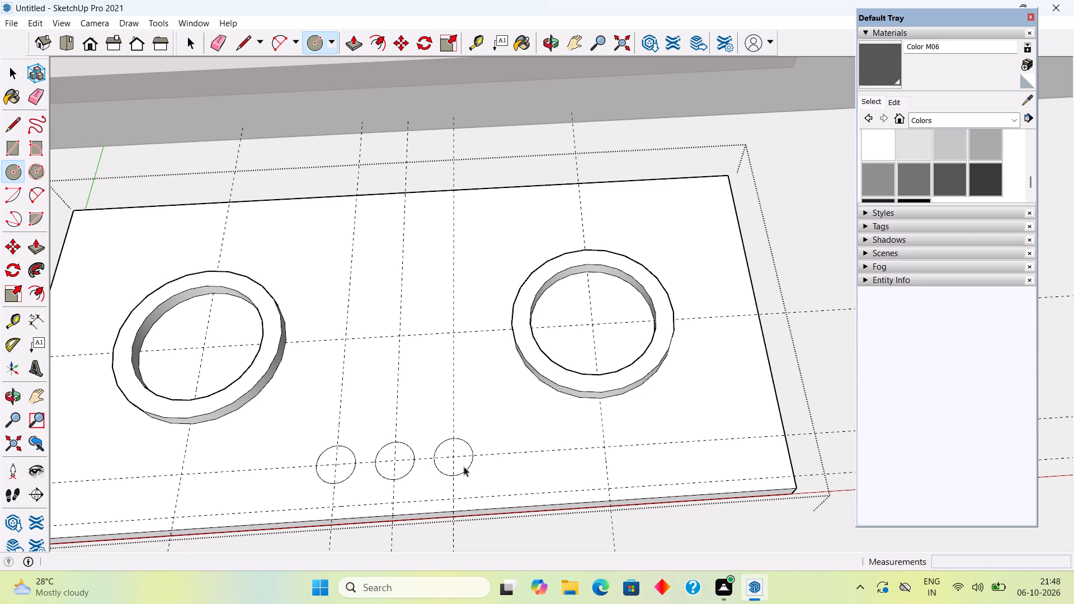
# Extrude the three small front circles upward by 0.5" to form the cooktop's knobs.
pyautogui.click(473, 449)
pyautogui.press('p')
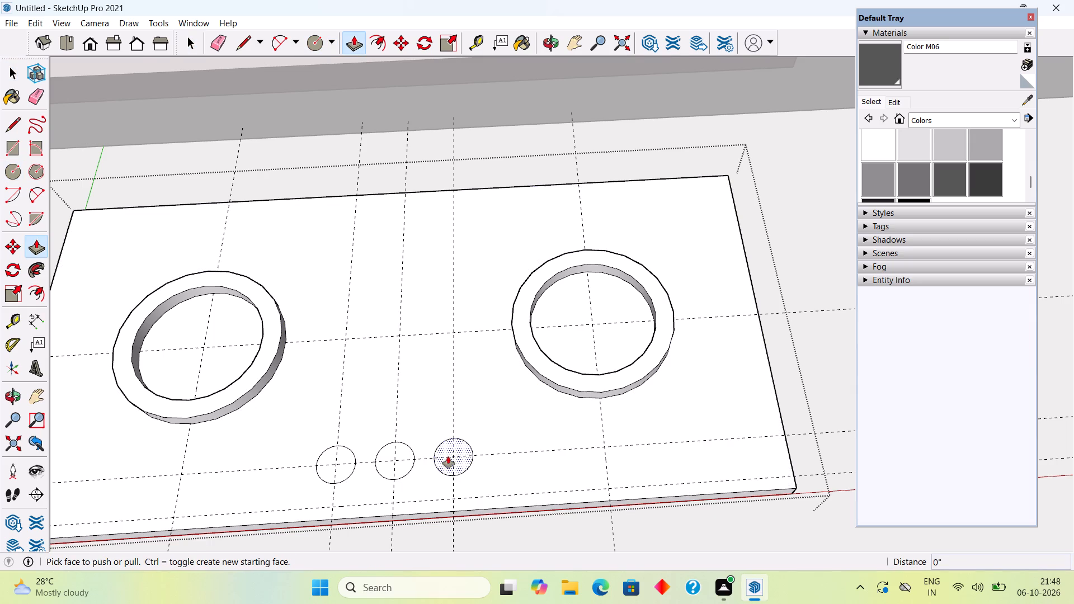
pyautogui.click(448, 456)
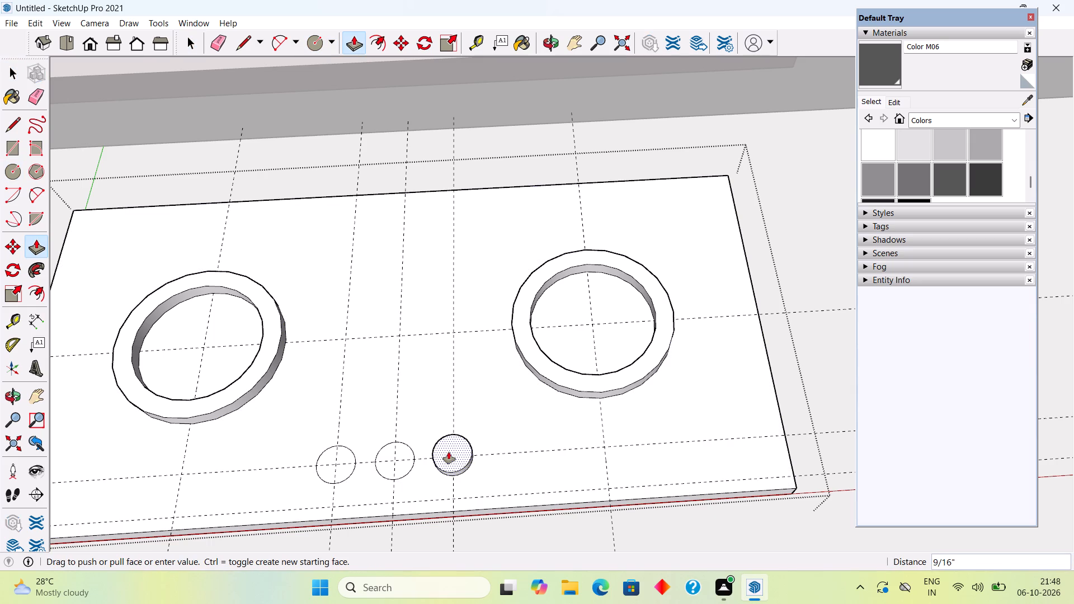
pyautogui.write('.5"')
pyautogui.press('Return')
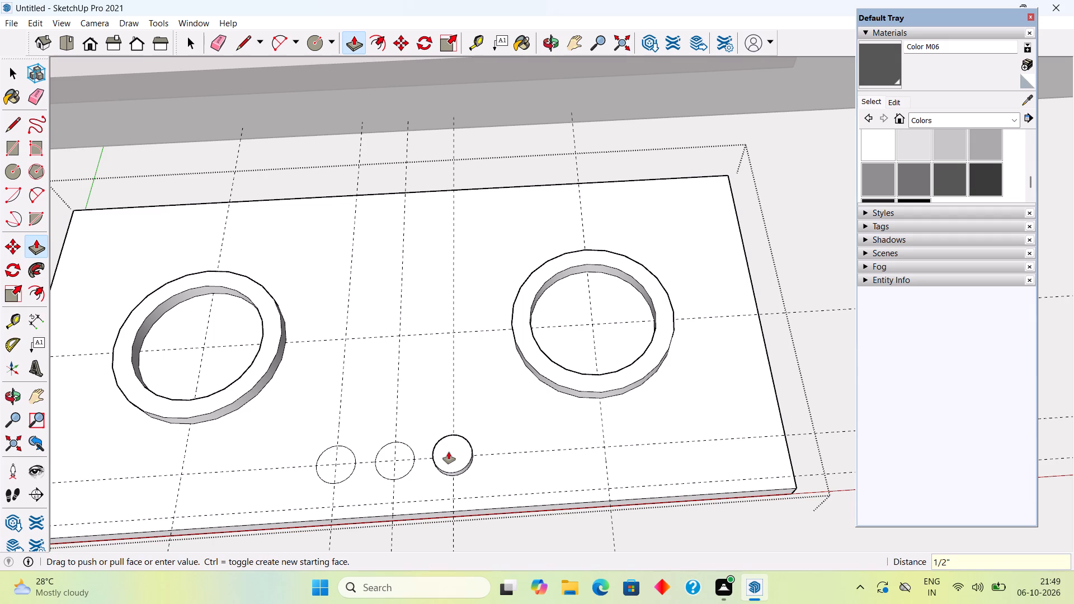
pyautogui.doubleClick(404, 456)
pyautogui.doubleClick(347, 470)
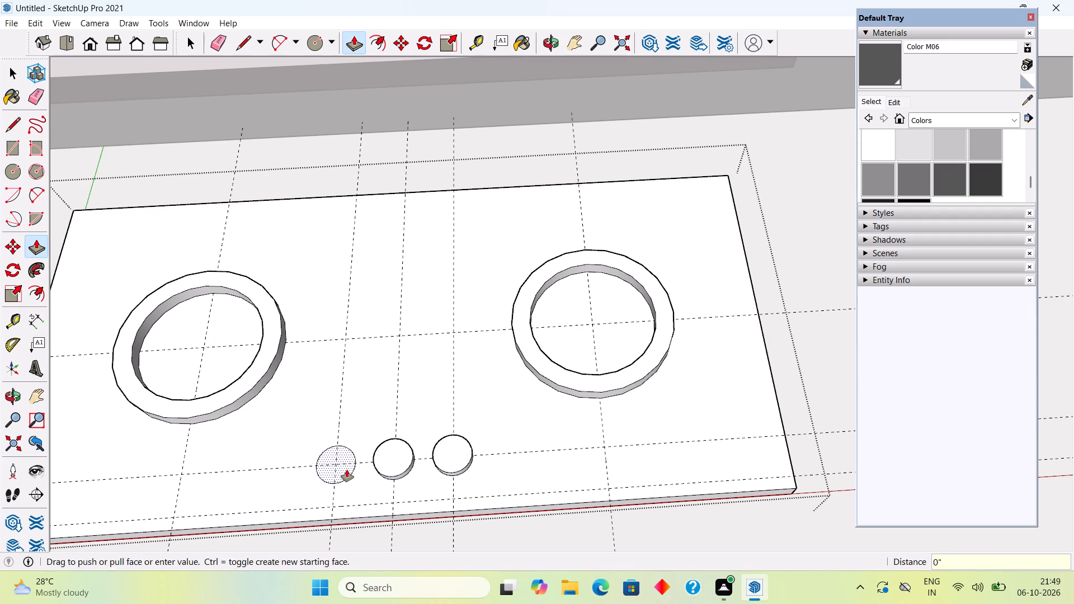
pyautogui.press('space')
# Draw a narrow rectangle about 2" long and 1/8" to 3/16" wide across the top face of each of the three knobs.
pyautogui.scroll(1, 361, 362)
pyautogui.scroll(-9, 361, 361)
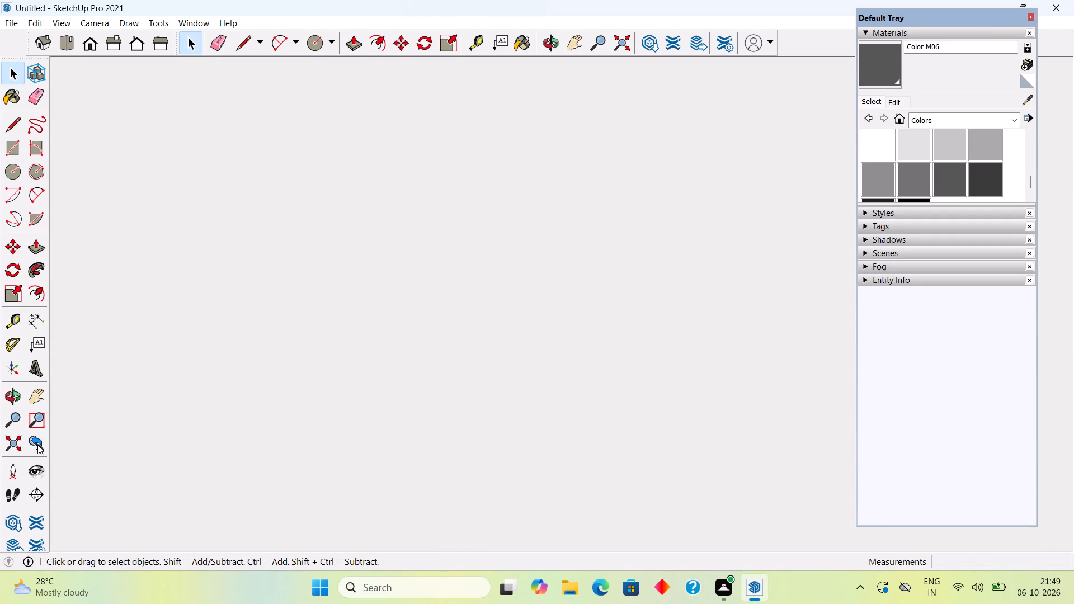
pyautogui.click(37, 445)
pyautogui.moveTo(347, 476); pyautogui.dragTo(361, 423, button='middle')
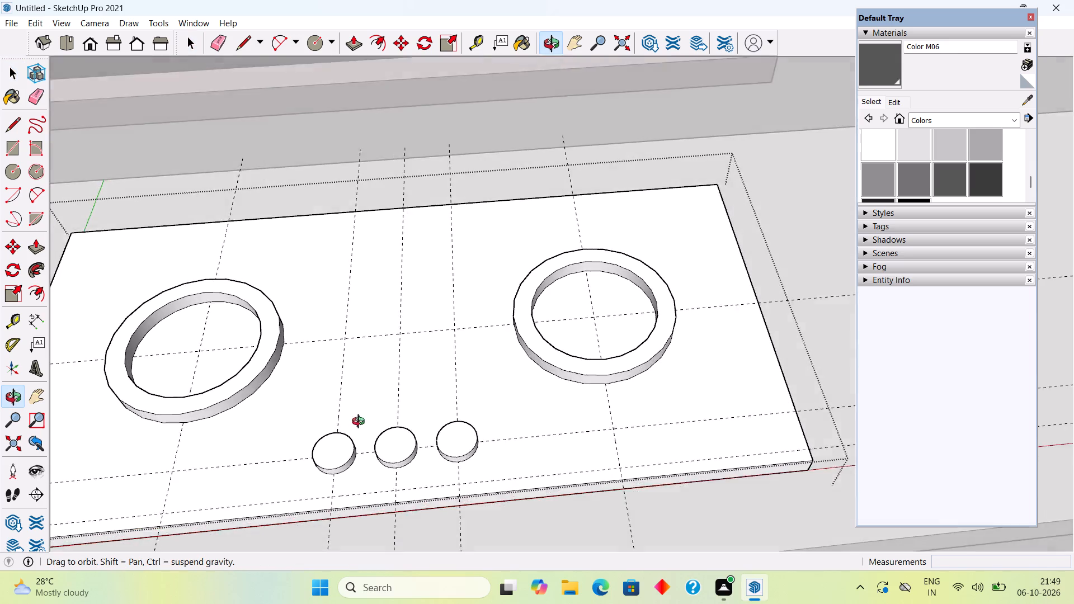
pyautogui.moveTo(361, 423); pyautogui.dragTo(449, 388, button='middle')
pyautogui.scroll(1, 449, 388)
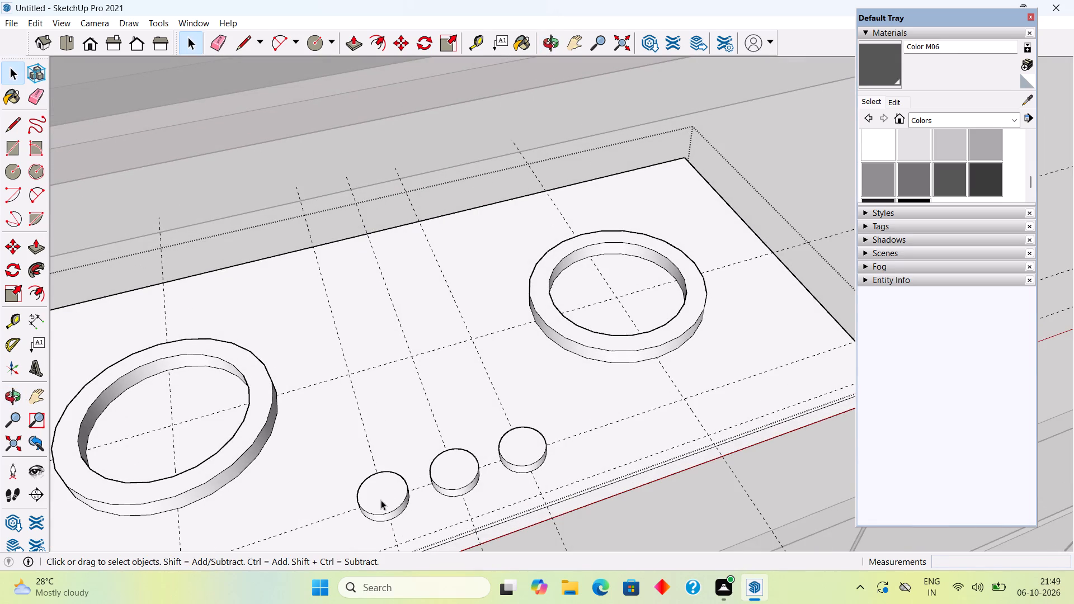
pyautogui.press('r')
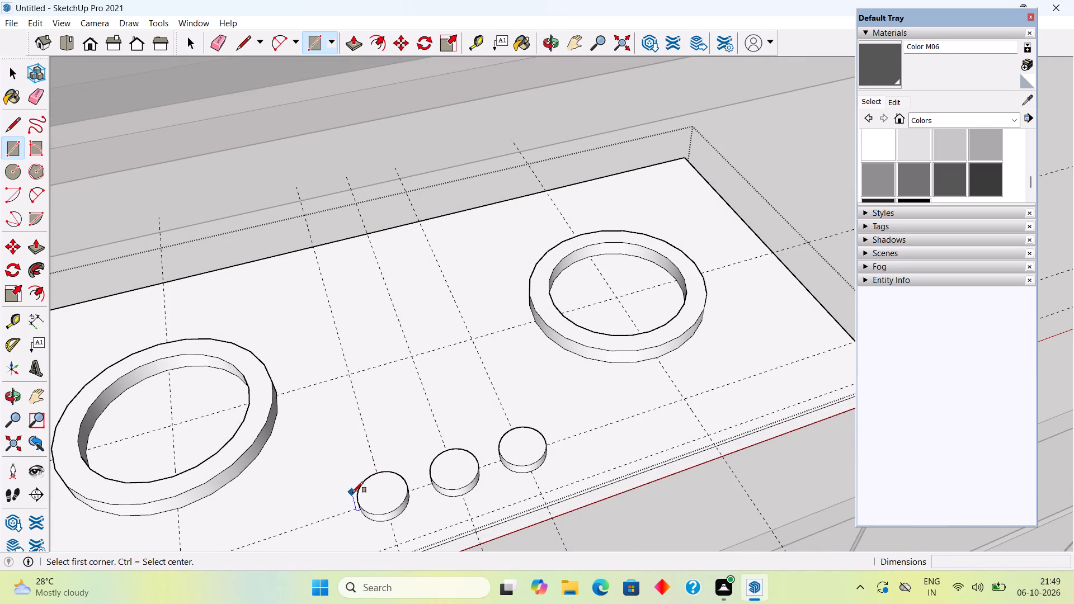
pyautogui.scroll(8, 359, 498)
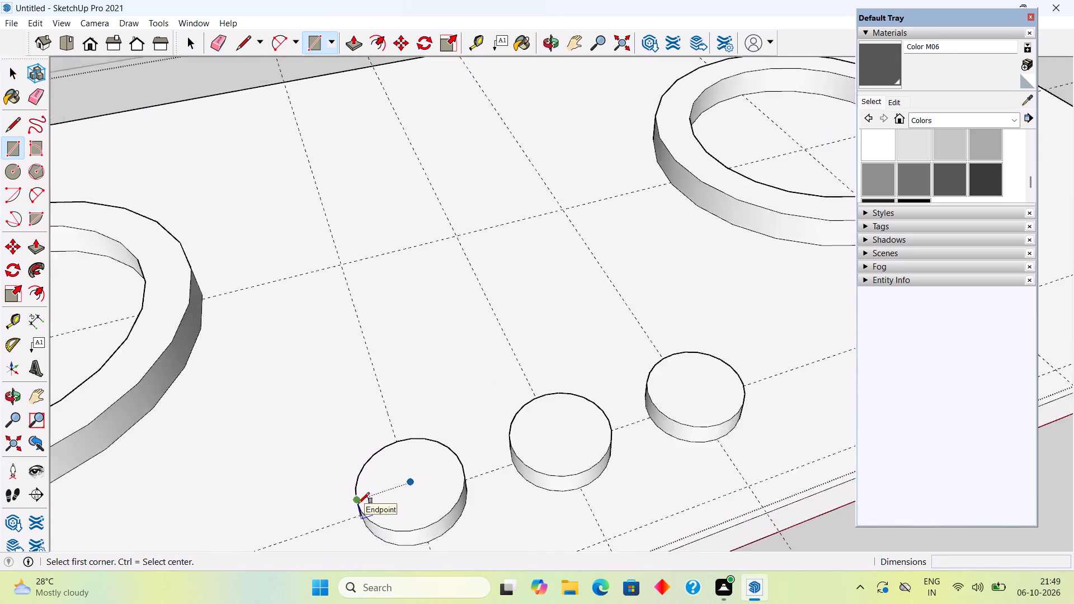
pyautogui.scroll(4, 359, 503)
pyautogui.click(359, 493)
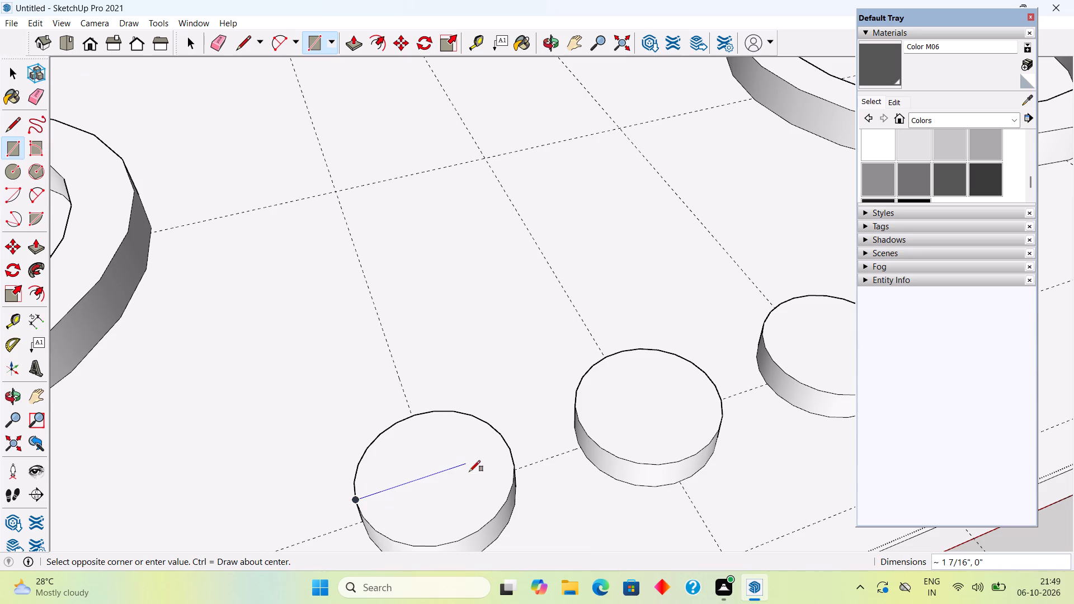
pyautogui.click(511, 457)
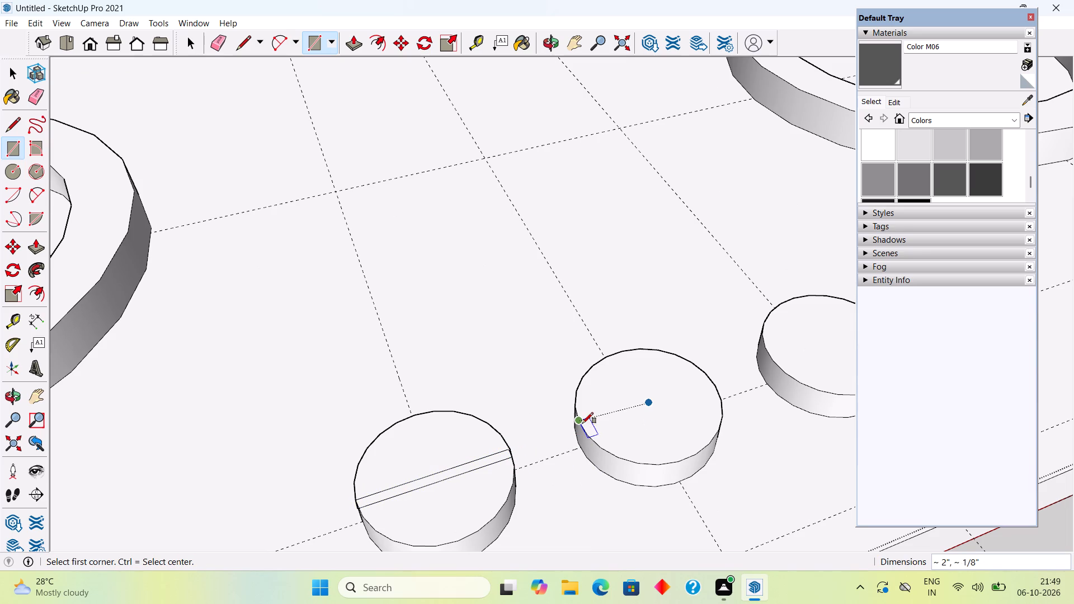
pyautogui.click(582, 420)
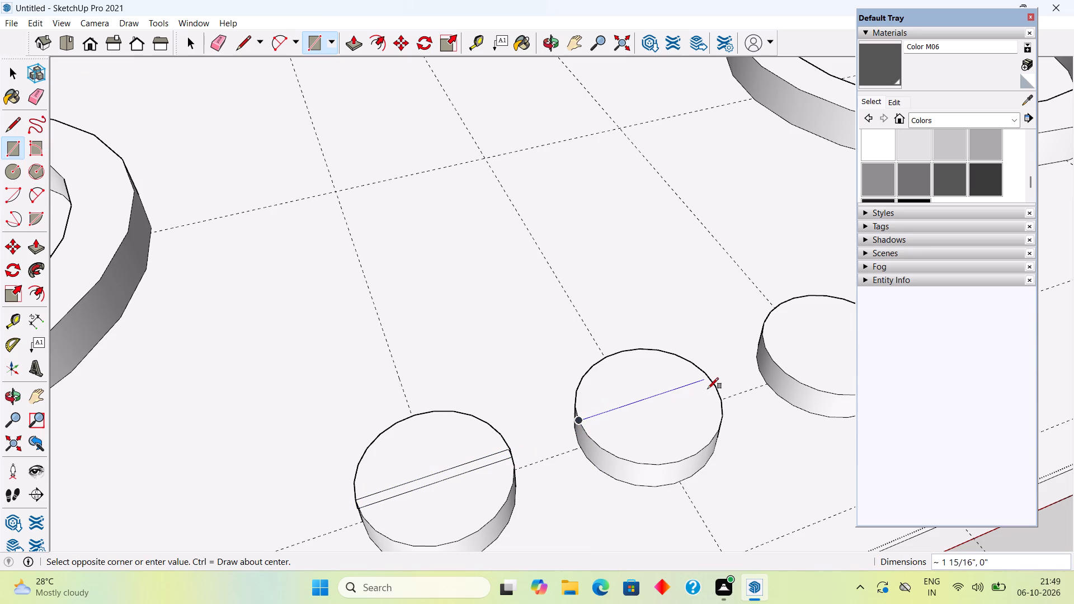
pyautogui.click(713, 387)
pyautogui.scroll(-9, 717, 385)
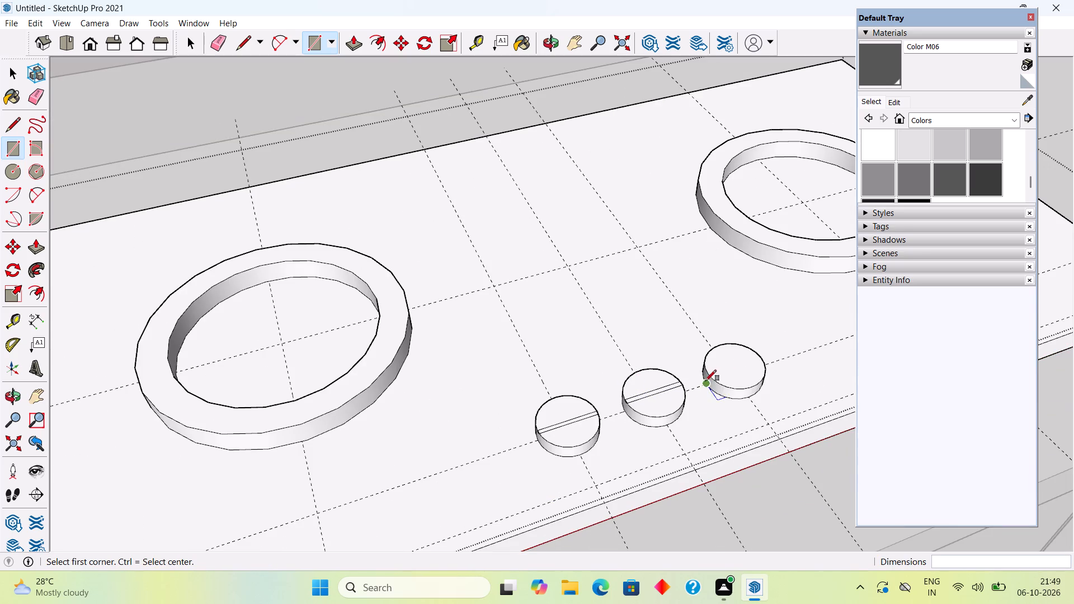
pyautogui.scroll(4, 713, 370)
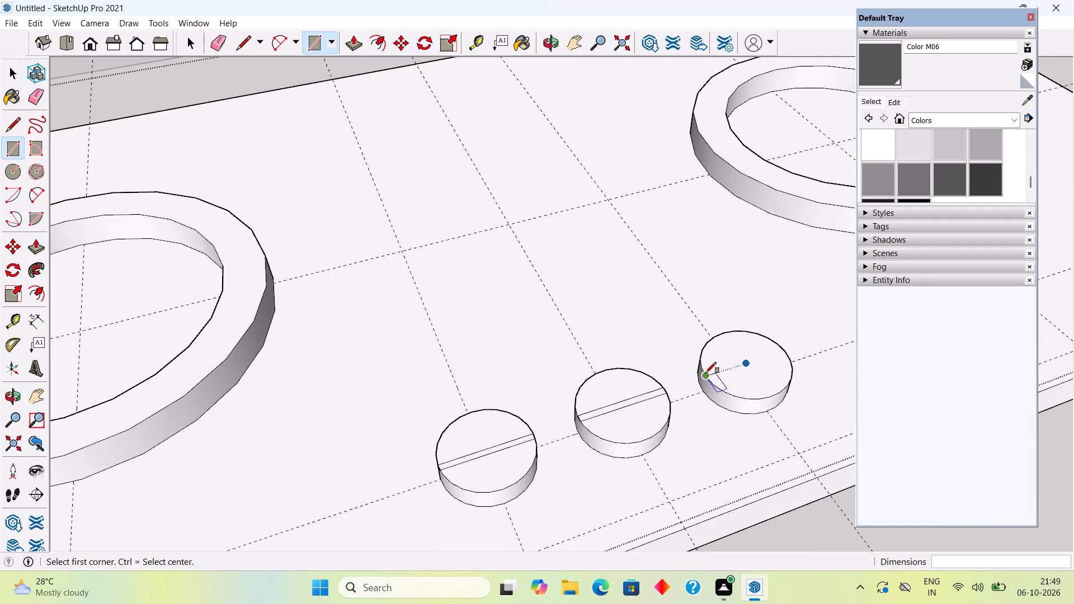
pyautogui.click(705, 373)
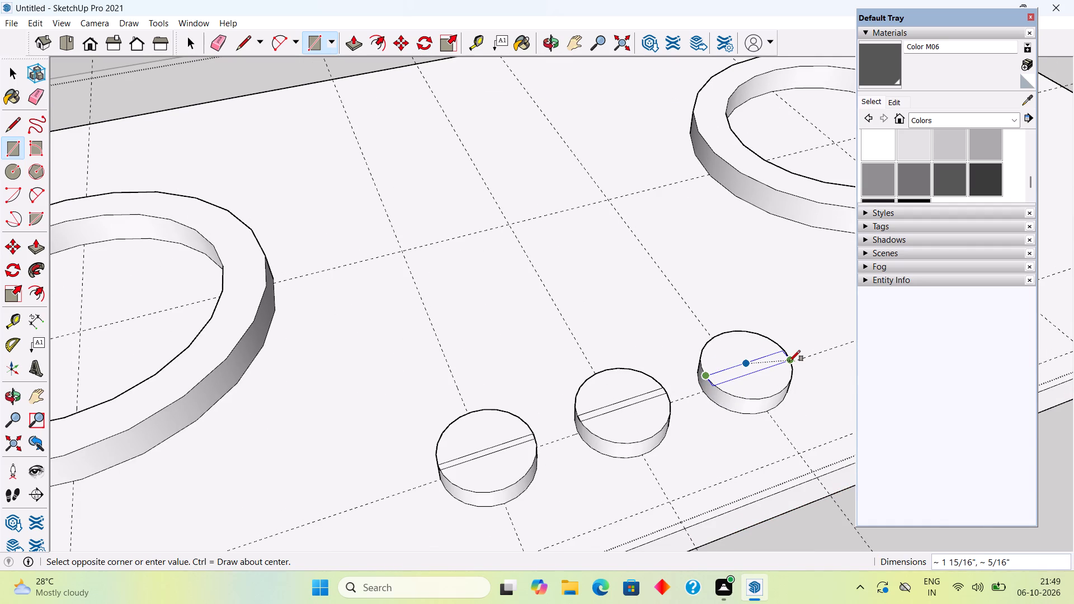
pyautogui.scroll(9, 788, 357)
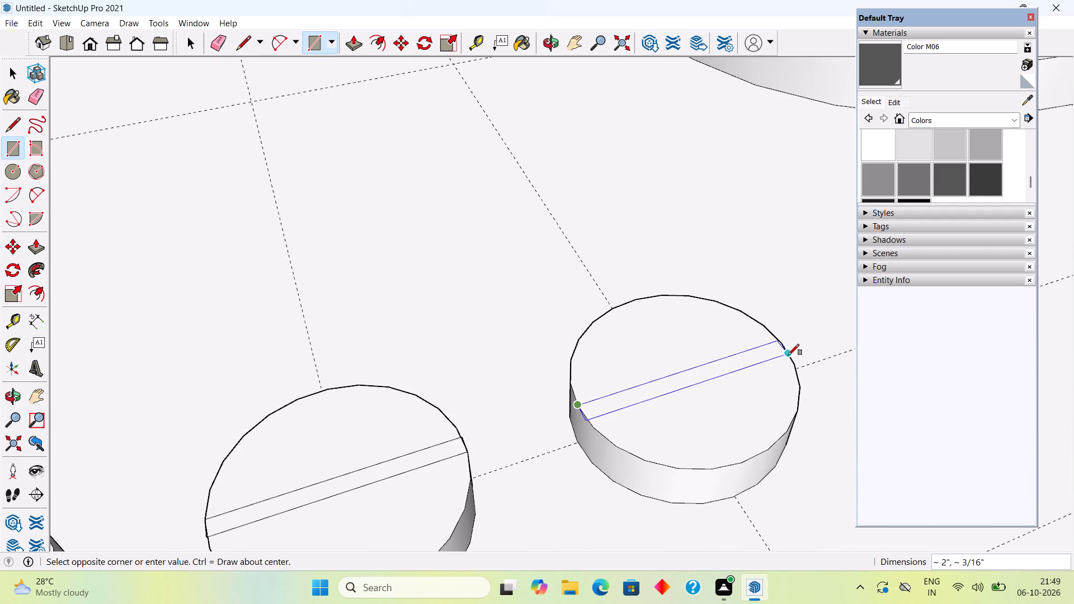
pyautogui.click(789, 353)
pyautogui.press('space')
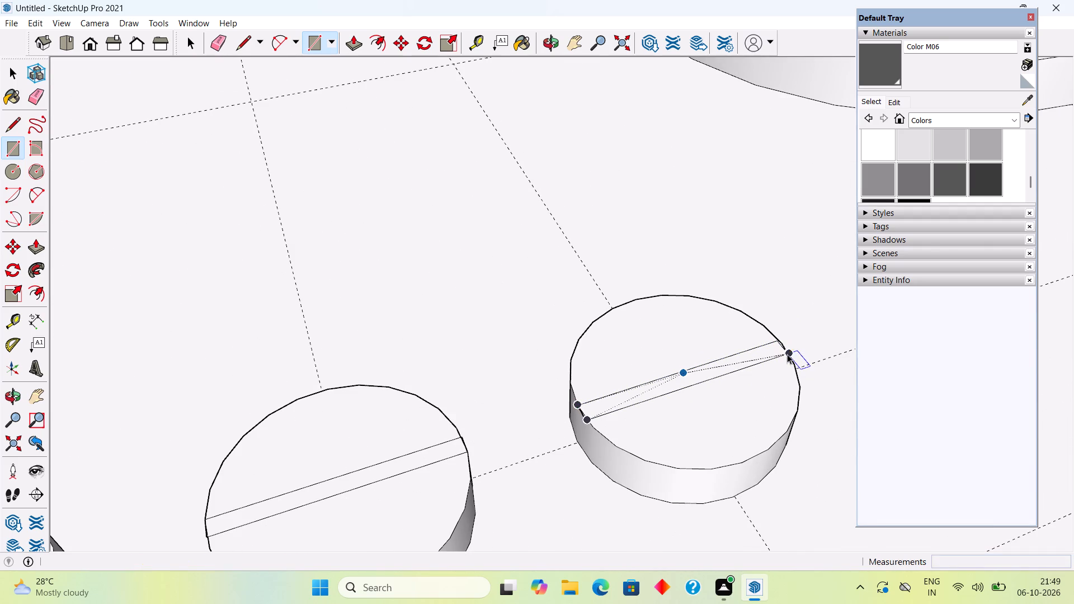
# Extrude the narrow strip on each of the three knobs upward by 0.1" and leave the cooktop group.
pyautogui.press('p')
pyautogui.click(758, 350)
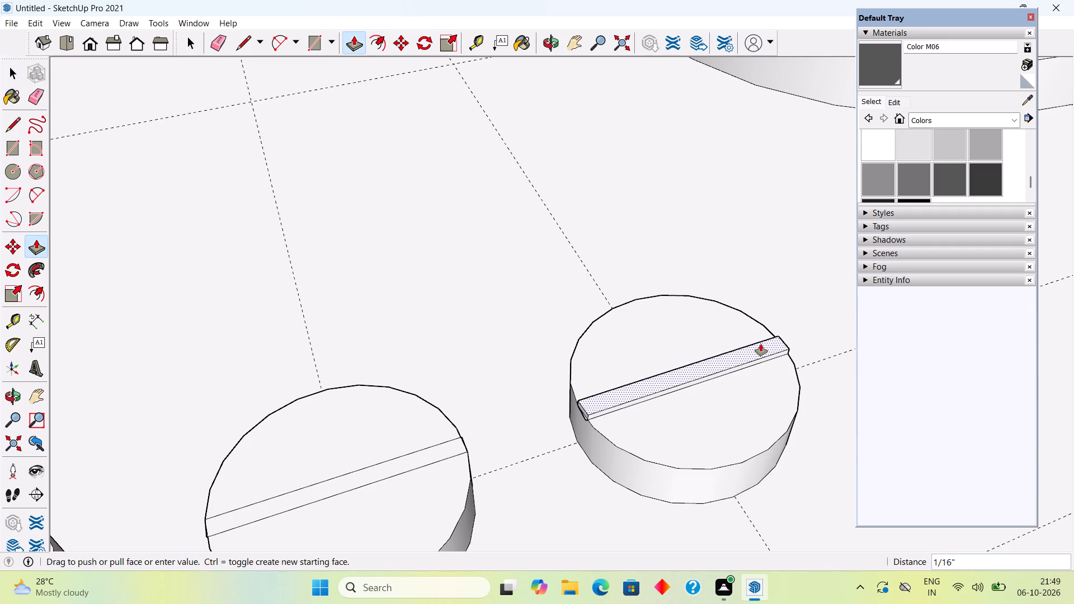
pyautogui.write('.1"')
pyautogui.press('Return')
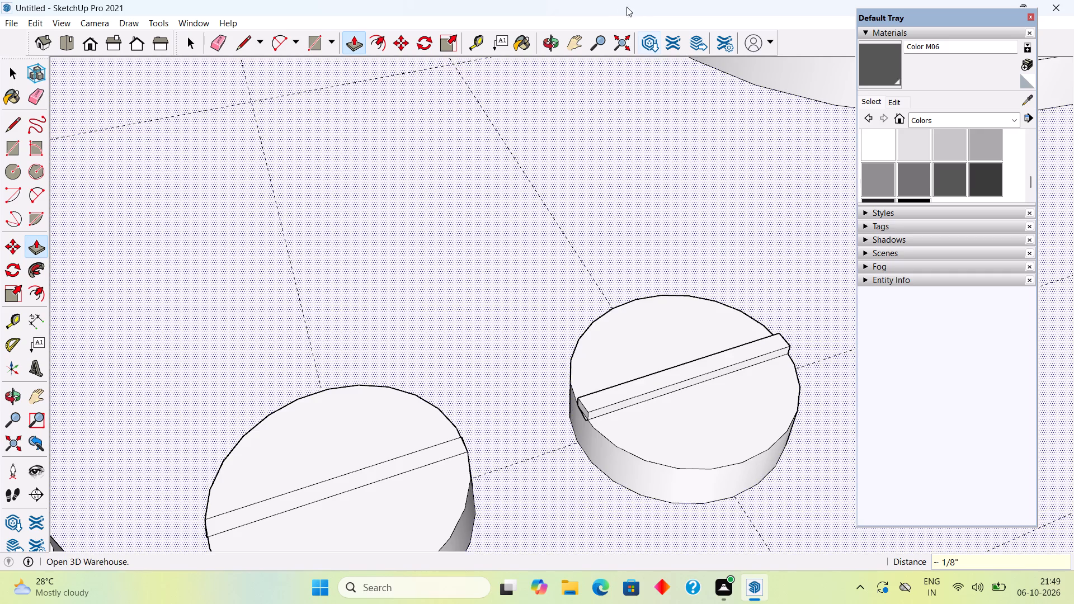
pyautogui.scroll(-5, 562, 486)
pyautogui.scroll(-3, 523, 534)
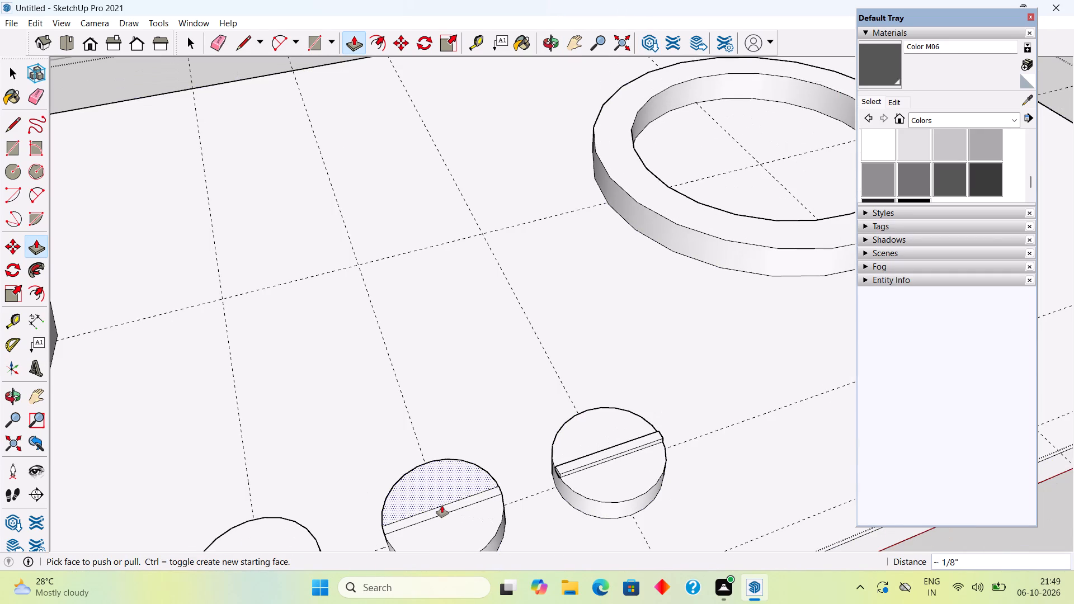
pyautogui.doubleClick(449, 506)
pyautogui.scroll(-10, 449, 506)
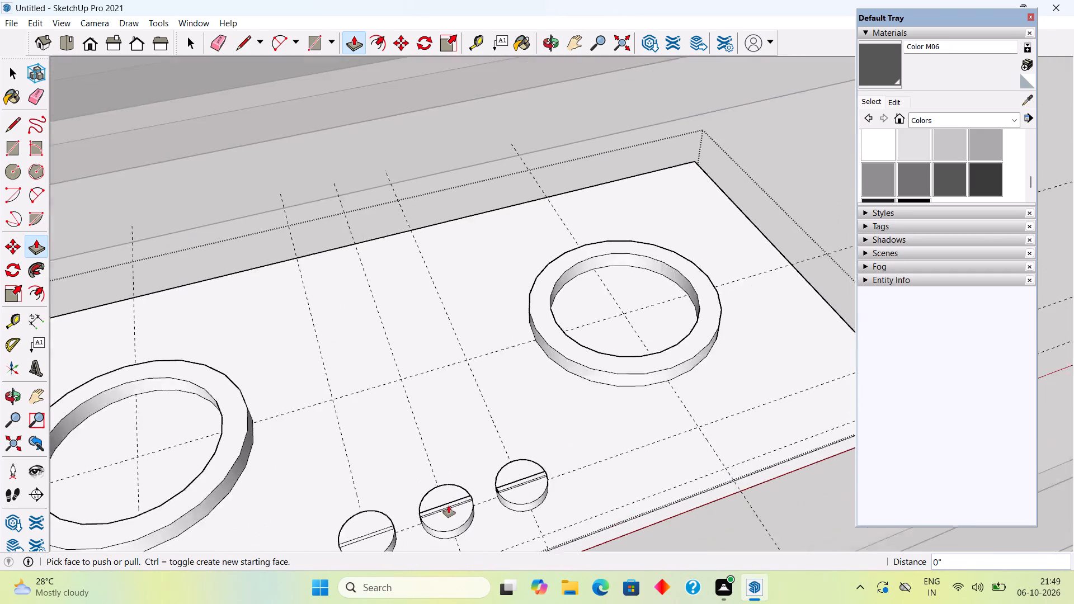
pyautogui.scroll(-1, 449, 506)
pyautogui.scroll(9, 383, 535)
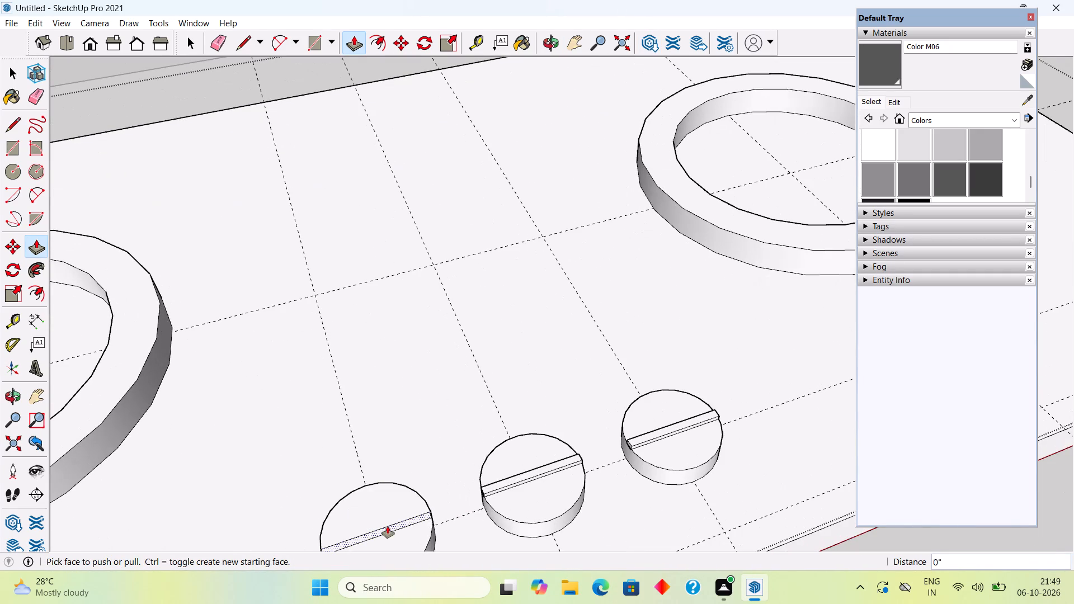
pyautogui.doubleClick(388, 526)
pyautogui.press('space')
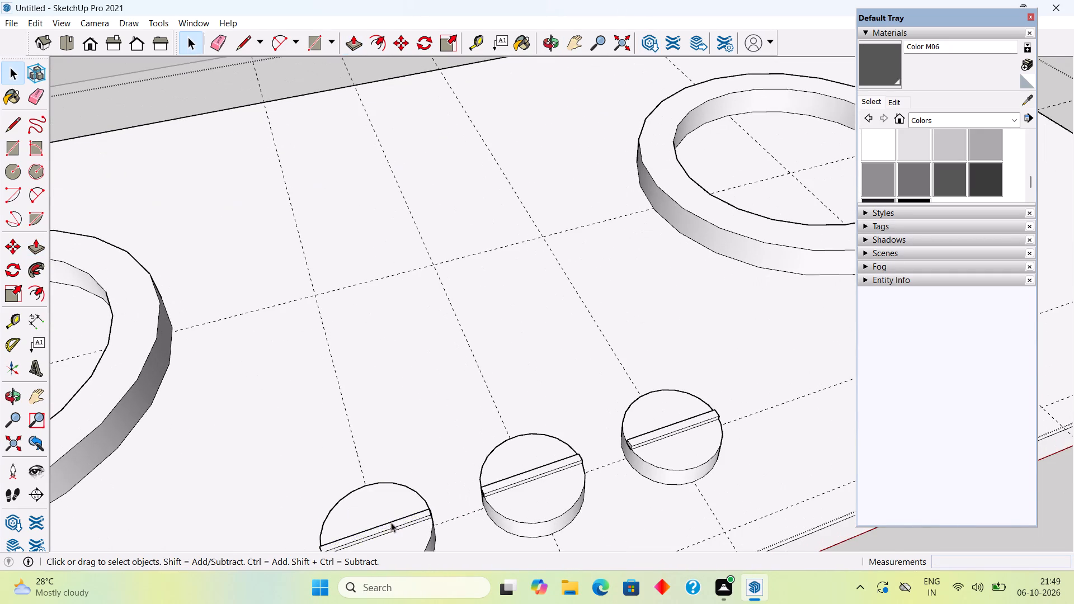
pyautogui.scroll(-20, 391, 522)
pyautogui.scroll(-3, 391, 522)
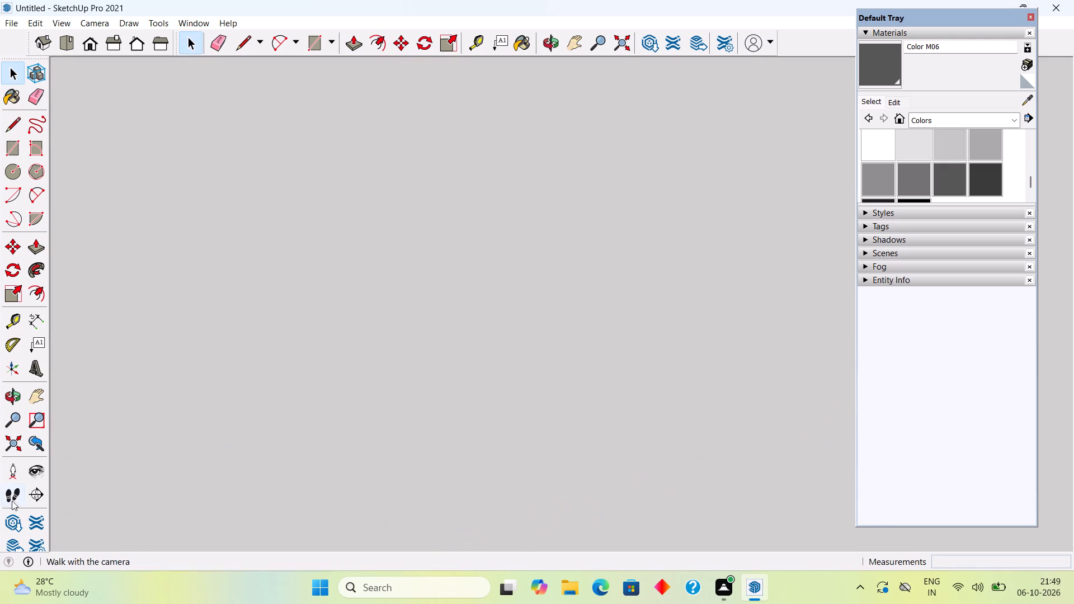
pyautogui.click(21, 446)
pyautogui.click(313, 416)
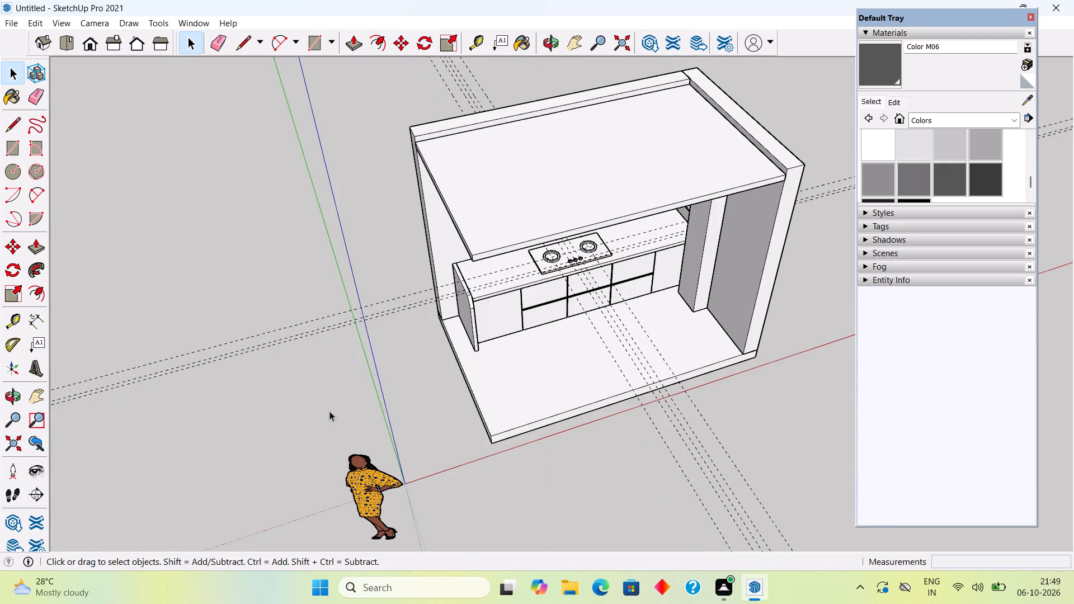
# Open the cooktop group, delete all of its guides, and close the group again.
pyautogui.scroll(1, 648, 270)
pyautogui.moveTo(553, 263); pyautogui.dragTo(491, 267, button='middle')
pyautogui.scroll(11, 582, 264)
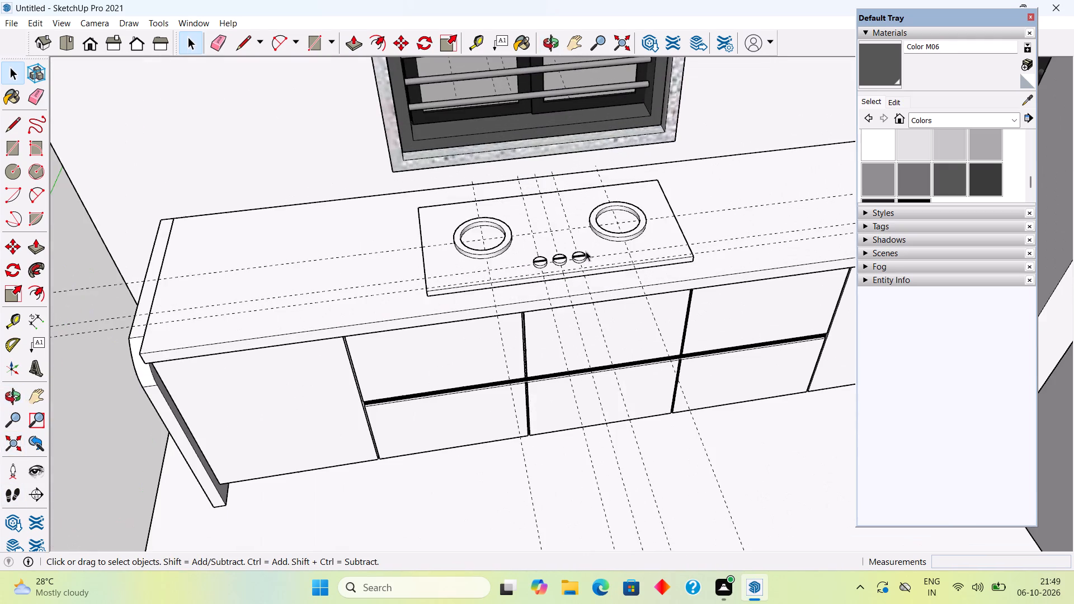
pyautogui.scroll(4, 581, 256)
pyautogui.moveTo(596, 261); pyautogui.dragTo(593, 325, button='middle')
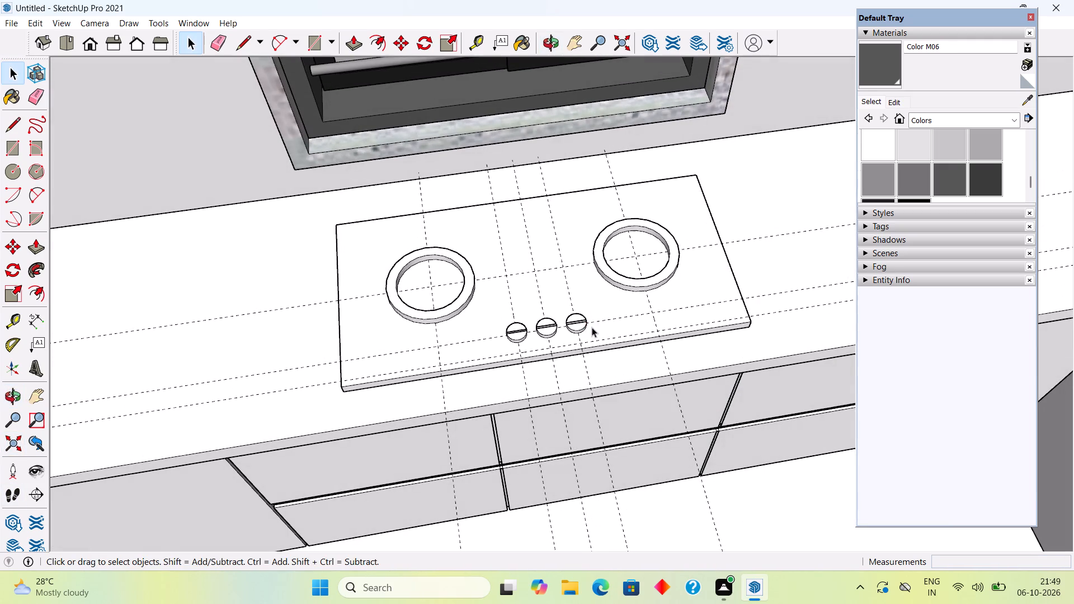
pyautogui.click(599, 309)
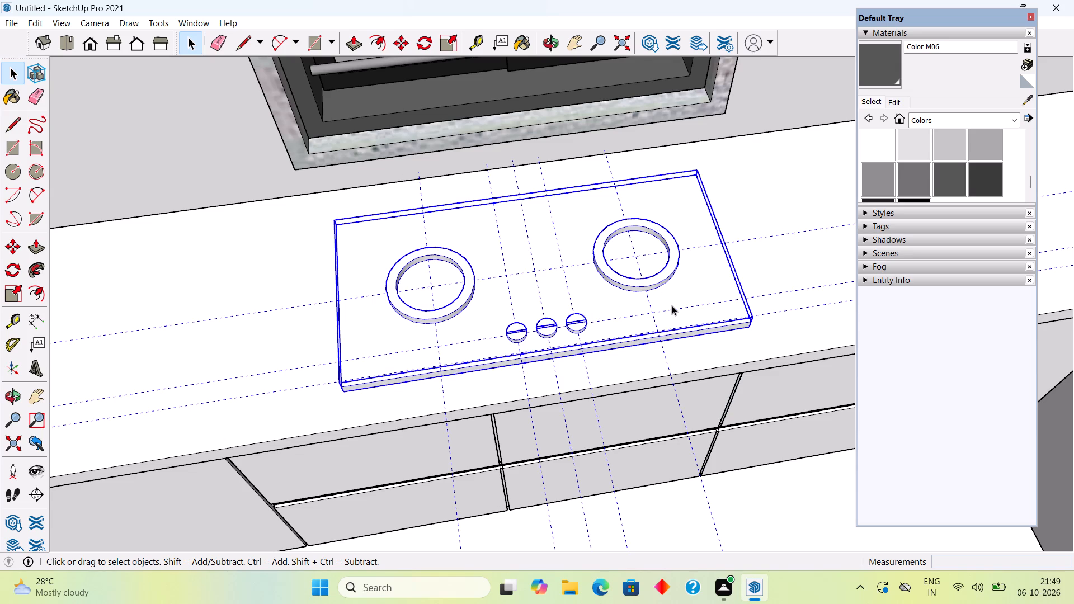
pyautogui.click(672, 305)
pyautogui.click(672, 306)
pyautogui.scroll(-9, 672, 306)
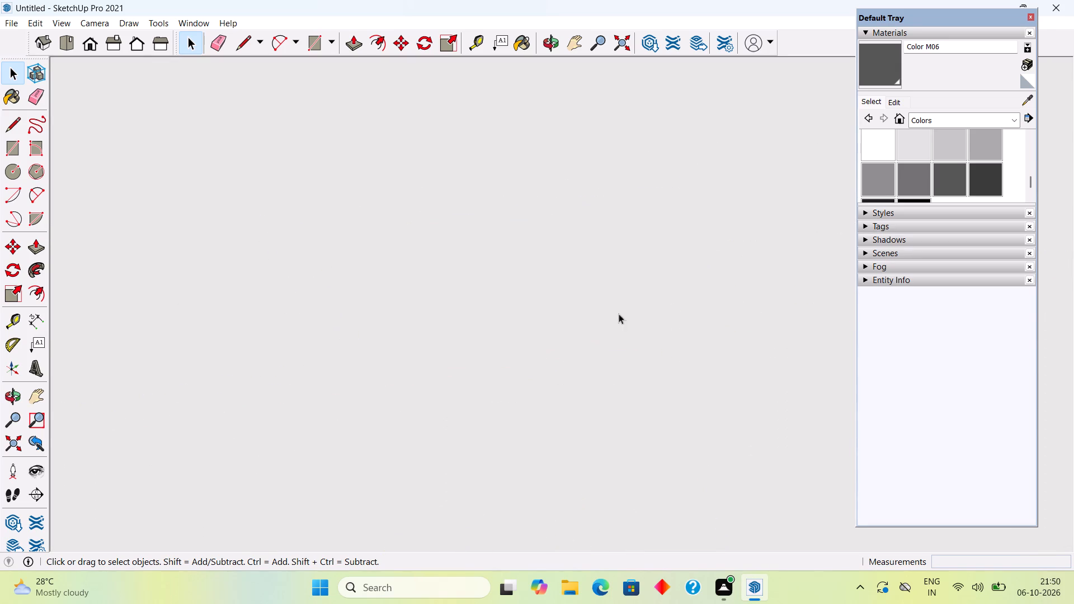
pyautogui.click(22, 442)
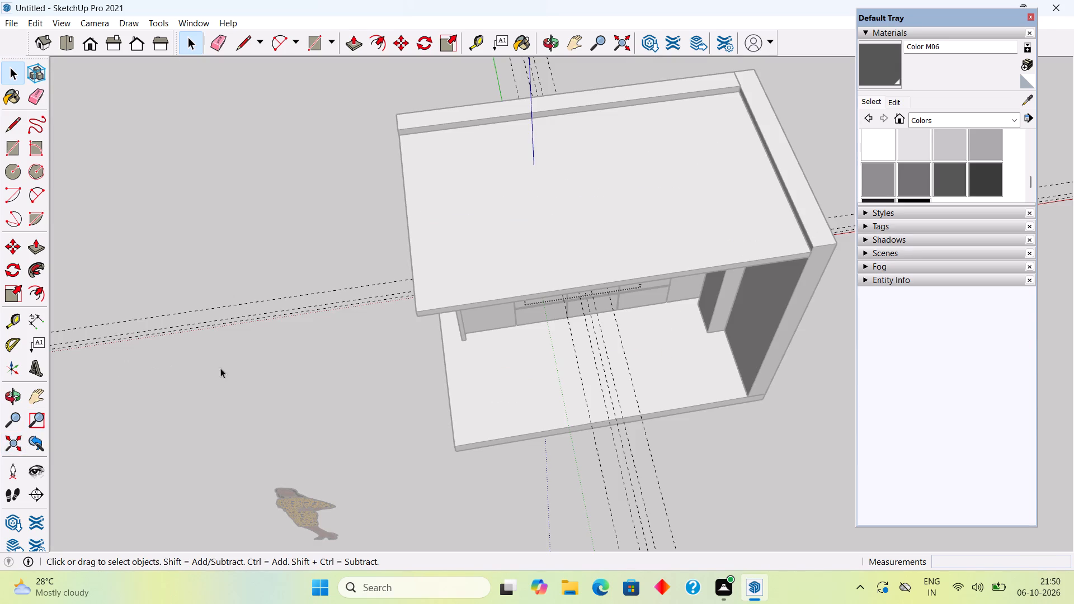
pyautogui.click(31, 25)
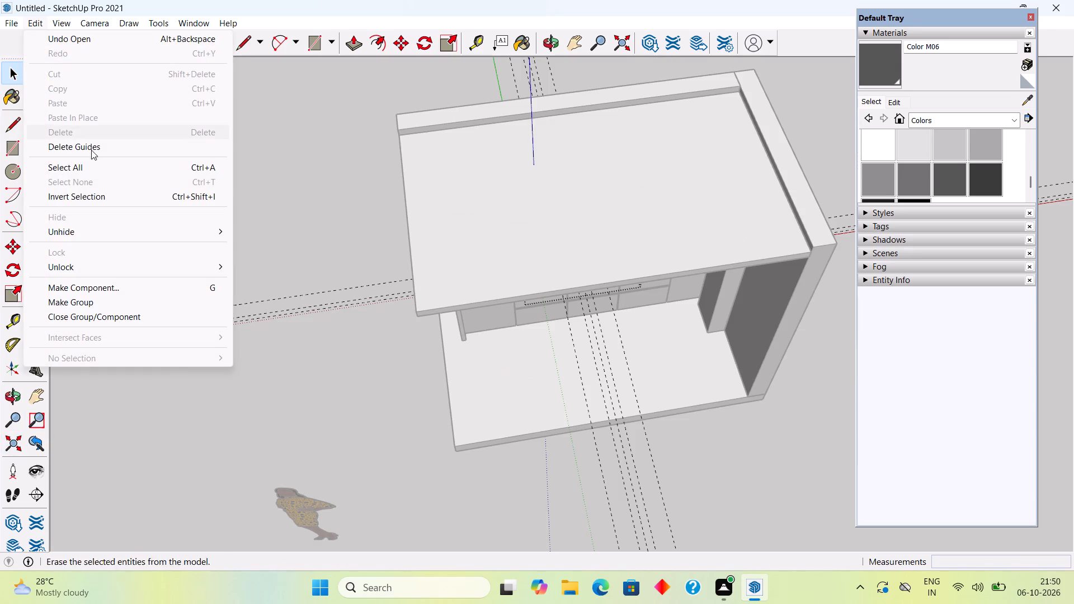
pyautogui.click(138, 147)
pyautogui.moveTo(729, 219); pyautogui.dragTo(705, 149, button='middle')
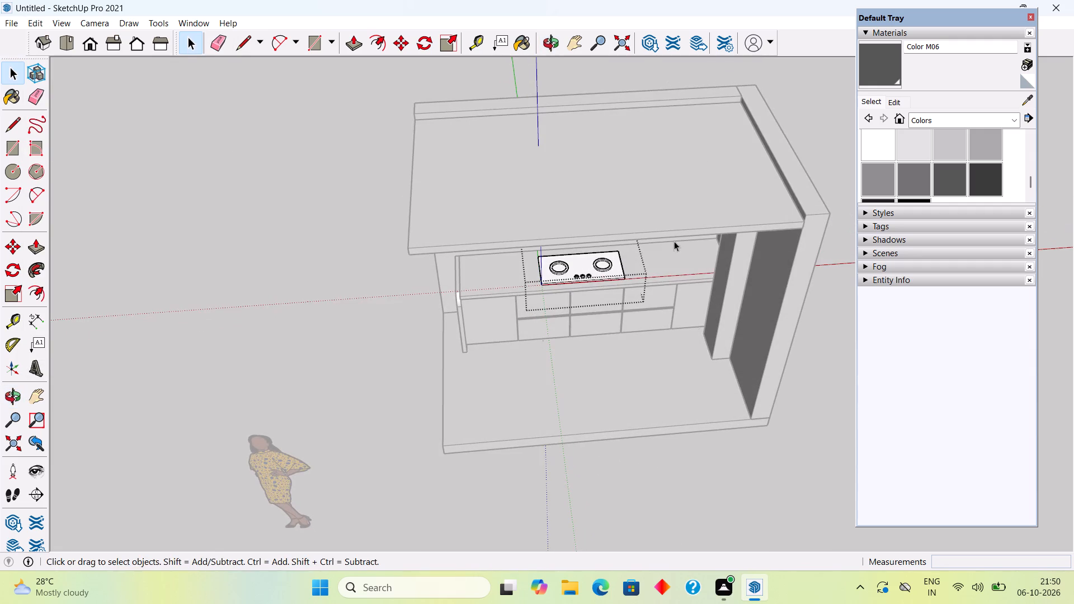
pyautogui.moveTo(671, 232); pyautogui.dragTo(659, 174, button='middle')
pyautogui.click(335, 349)
# Paint the whole cooktop group with Color M08 from the Colors collection.
pyautogui.scroll(10, 564, 312)
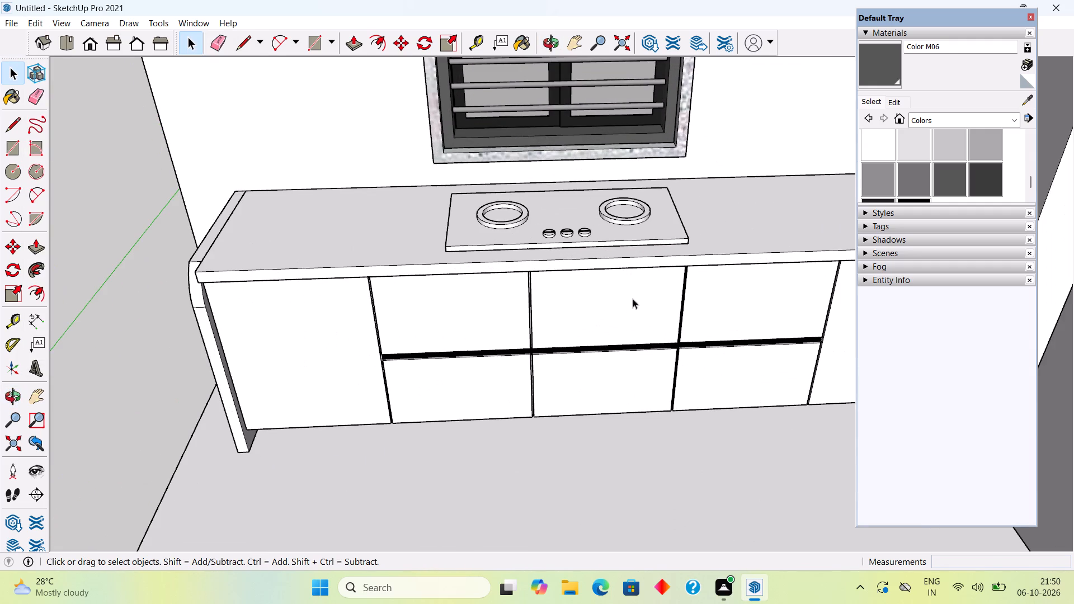
pyautogui.scroll(-1, 948, 189)
pyautogui.click(868, 140)
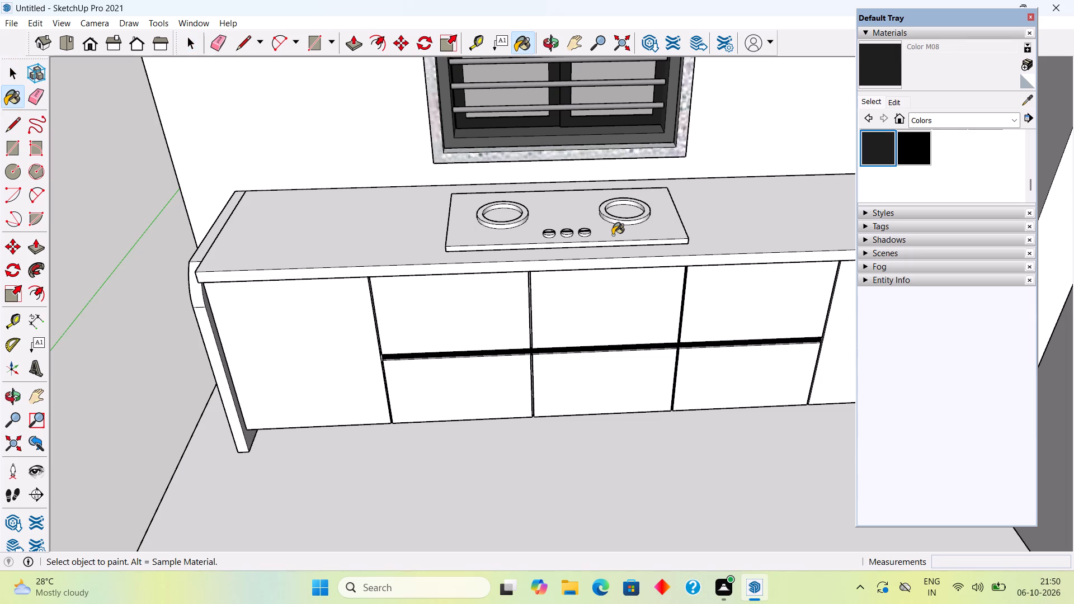
pyautogui.click(613, 235)
pyautogui.scroll(9, 621, 235)
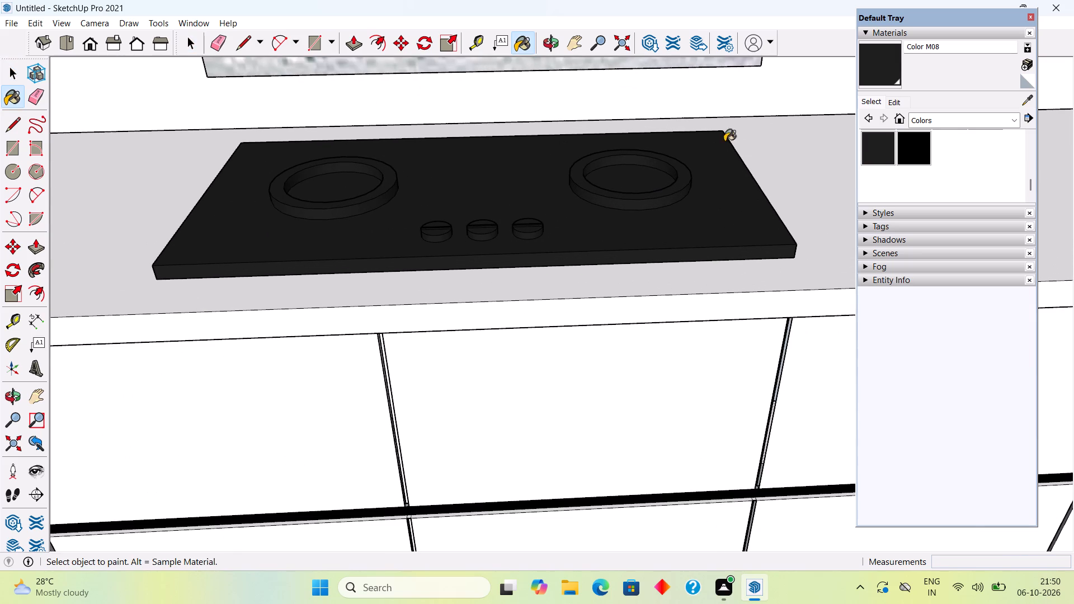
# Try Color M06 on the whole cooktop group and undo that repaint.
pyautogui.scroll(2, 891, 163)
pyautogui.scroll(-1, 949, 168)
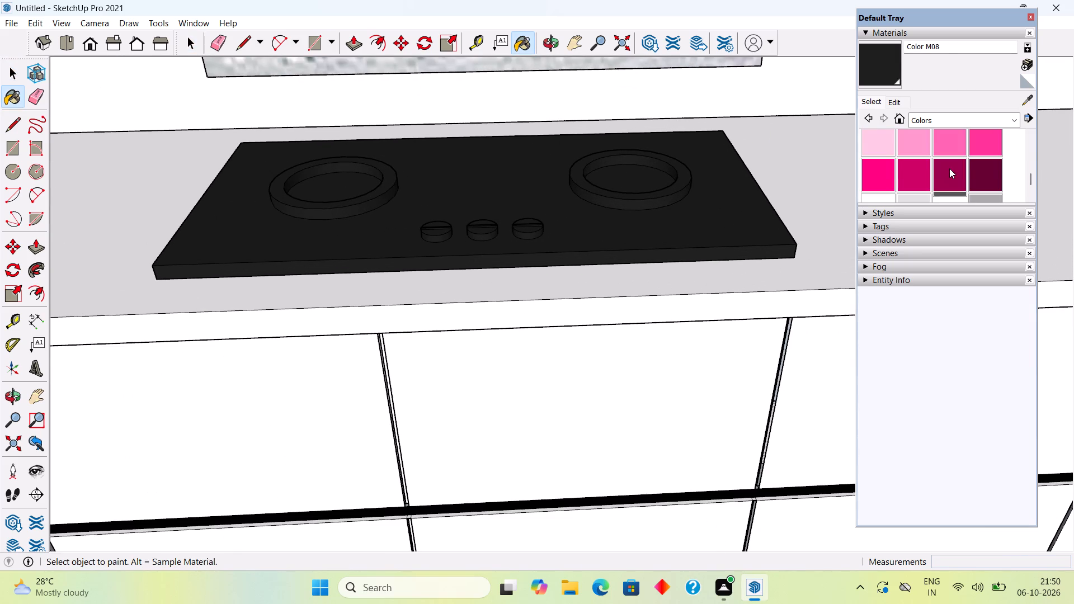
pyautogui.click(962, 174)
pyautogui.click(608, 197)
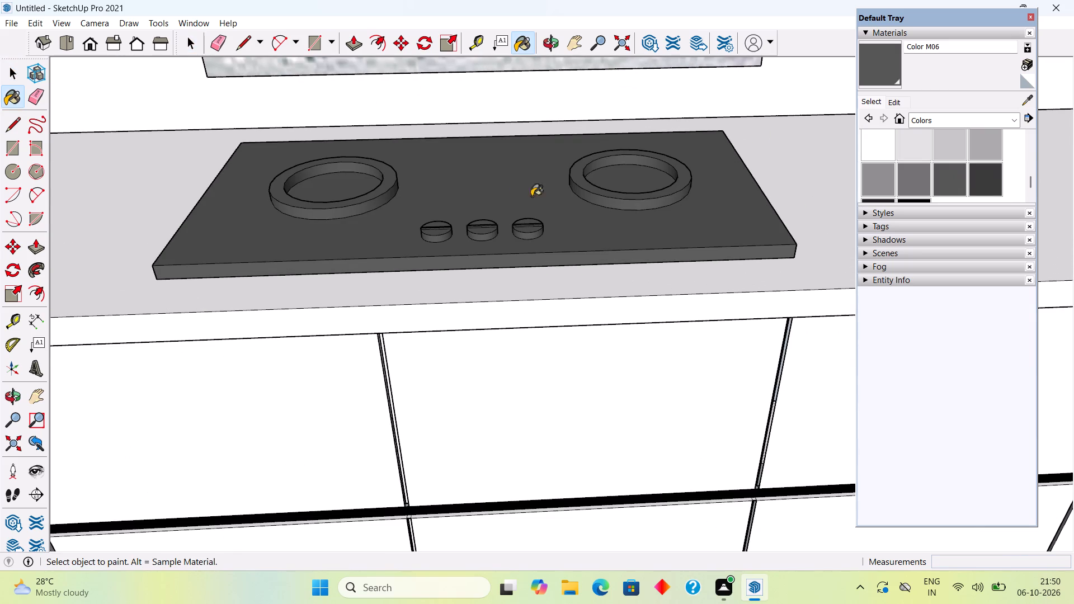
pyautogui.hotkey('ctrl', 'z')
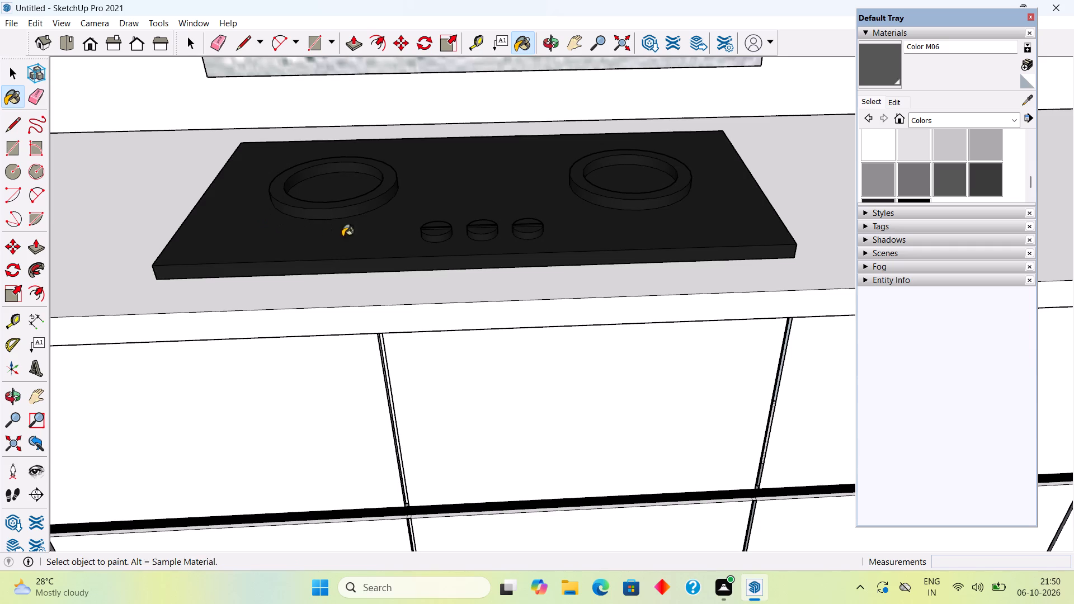
# Open the cooktop group and paint the top and outer side faces of both raised burner rings with Color M06.
pyautogui.press('space')
pyautogui.tripleClick(348, 214)
pyautogui.click(350, 213)
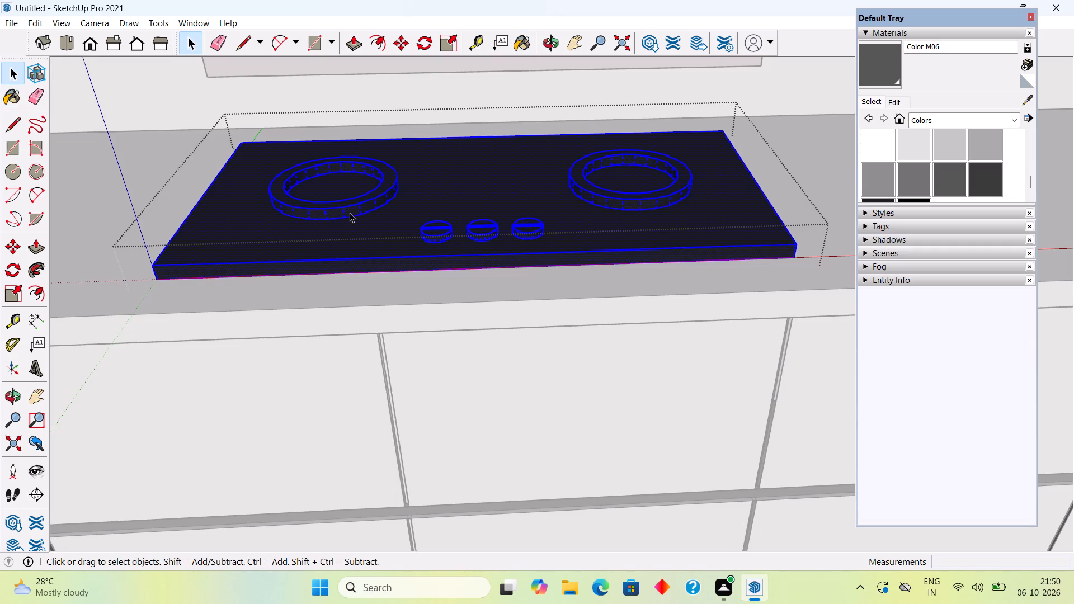
pyautogui.click(350, 213)
pyautogui.click(350, 213)
pyautogui.click(359, 201)
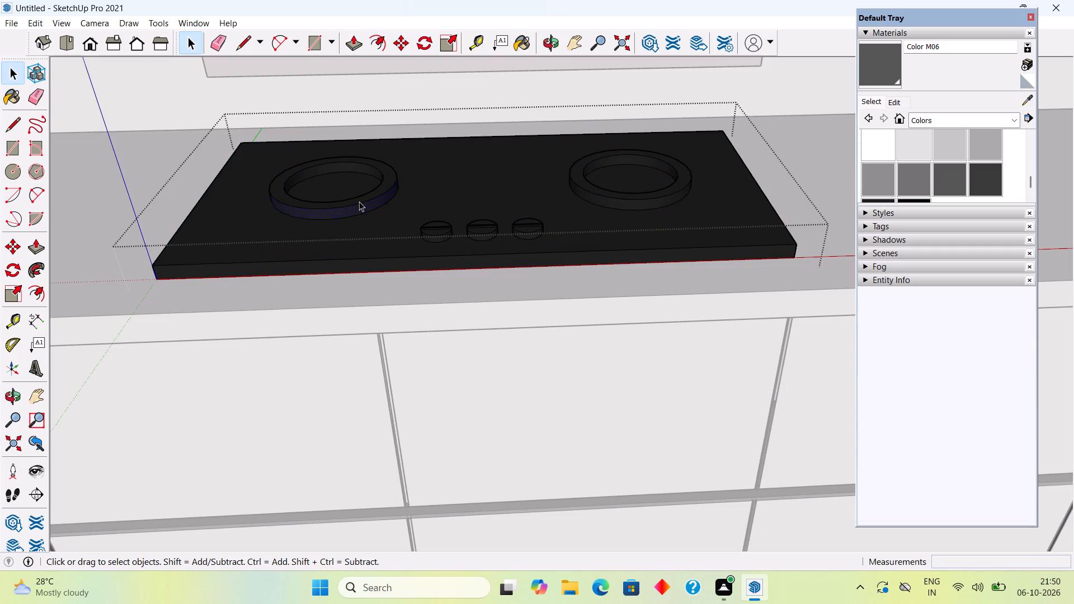
pyautogui.click(954, 184)
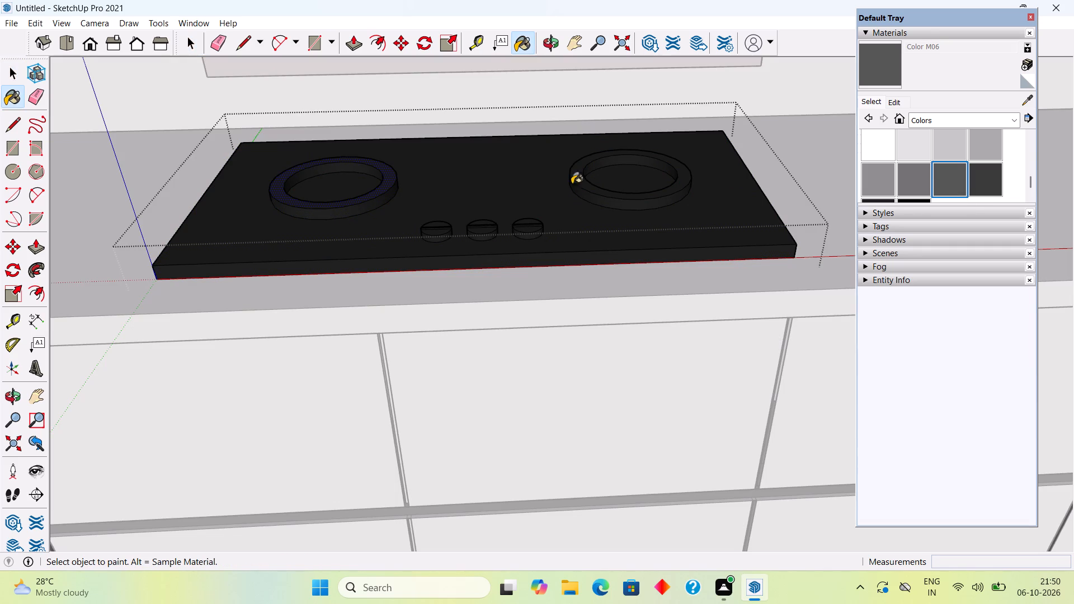
pyautogui.click(380, 191)
pyautogui.click(380, 202)
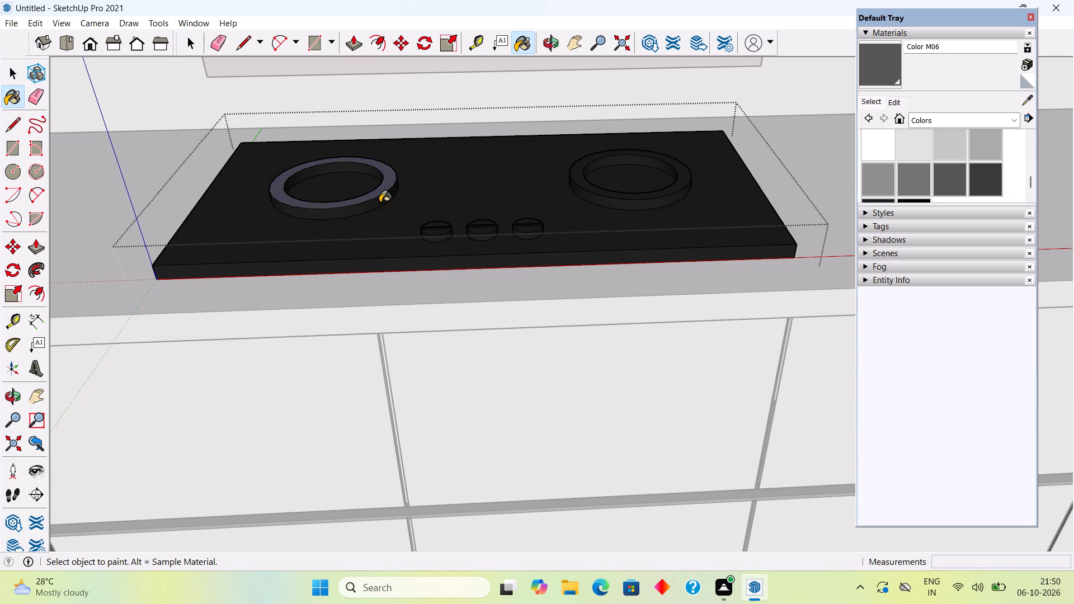
pyautogui.click(590, 188)
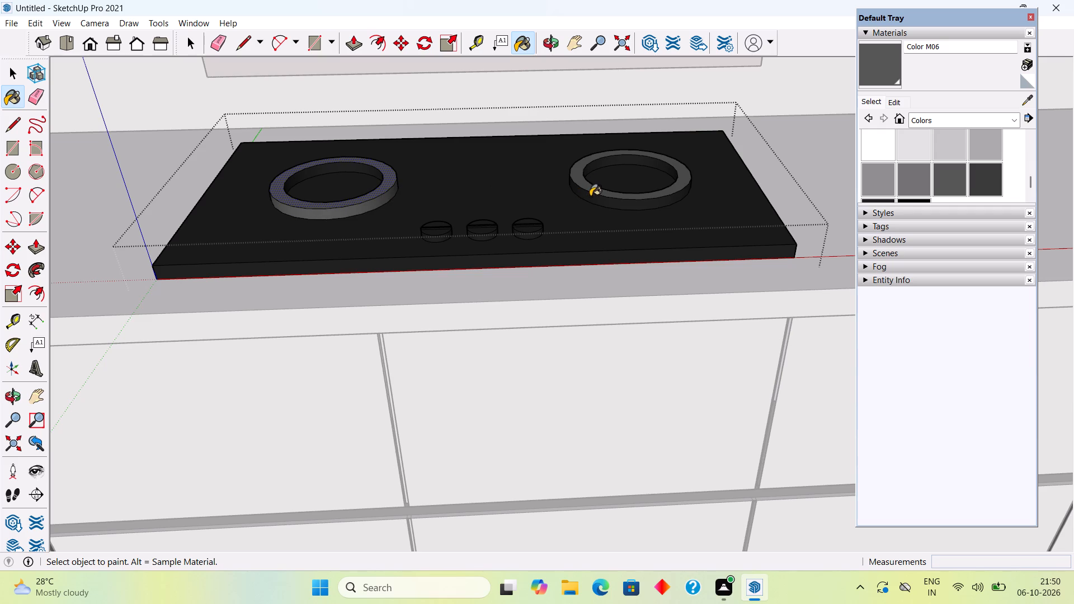
pyautogui.click(590, 199)
# Paint the top faces beside the raised strip on all three knobs with Color M05 and close the cooktop group.
pyautogui.click(929, 186)
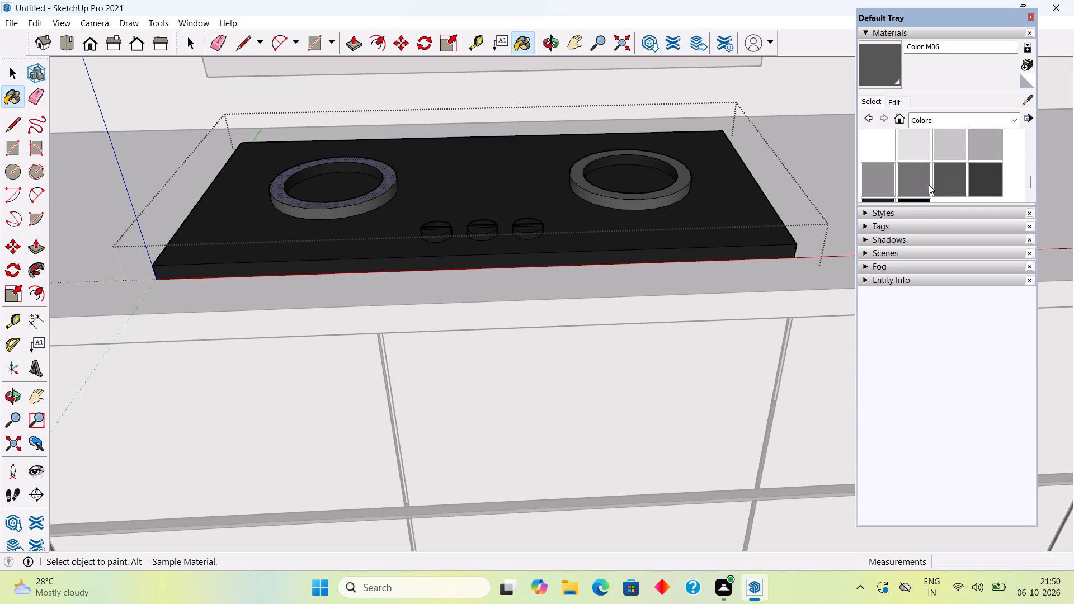
pyautogui.click(535, 219)
pyautogui.click(527, 226)
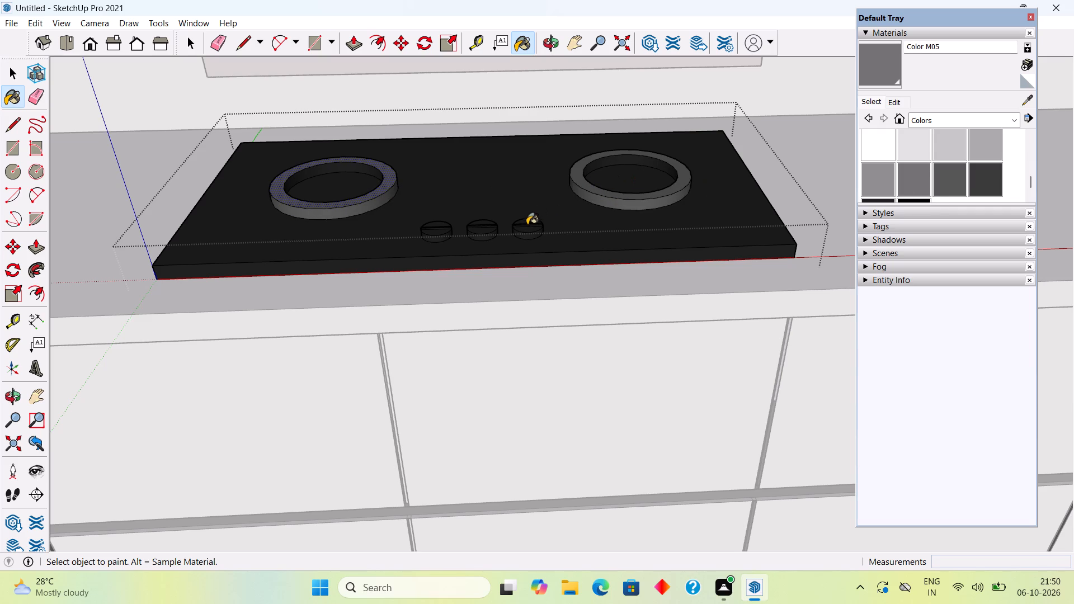
pyautogui.scroll(10, 527, 222)
pyautogui.click(529, 232)
pyautogui.click(529, 217)
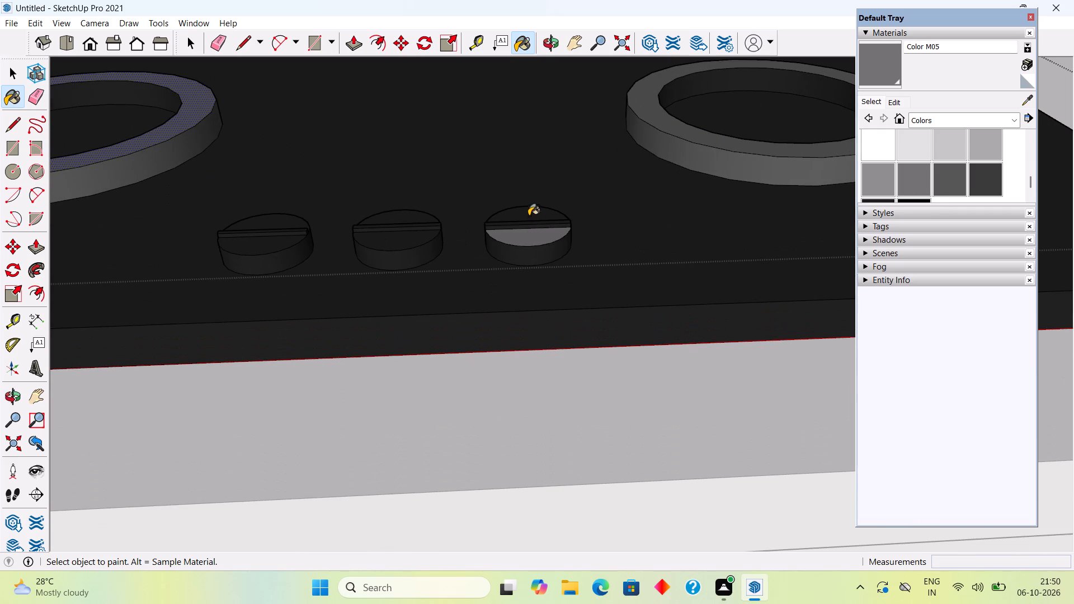
pyautogui.click(414, 242)
pyautogui.click(404, 209)
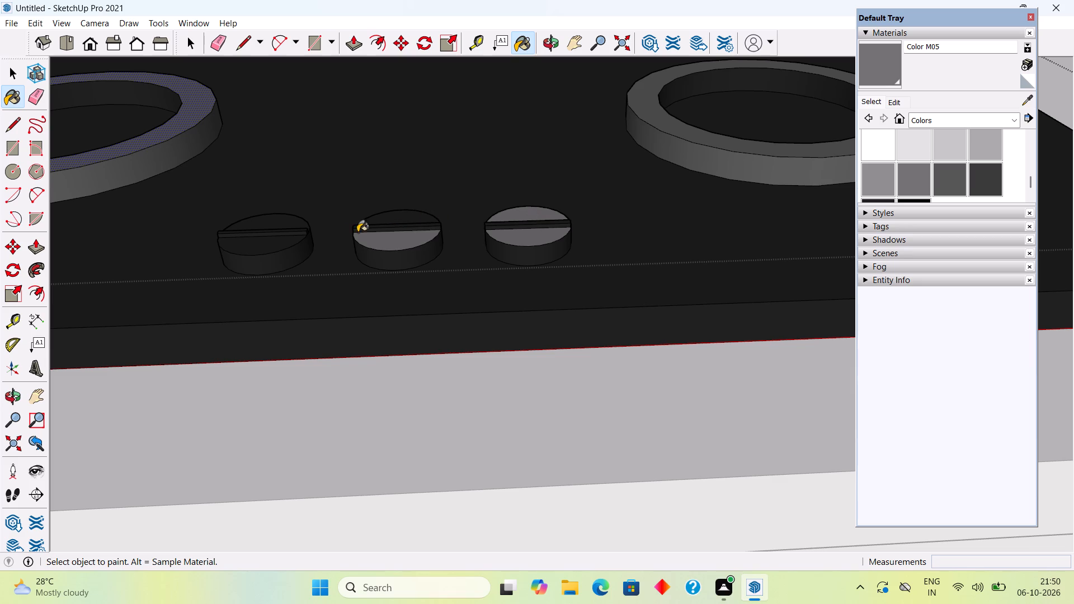
pyautogui.click(387, 218)
pyautogui.click(268, 241)
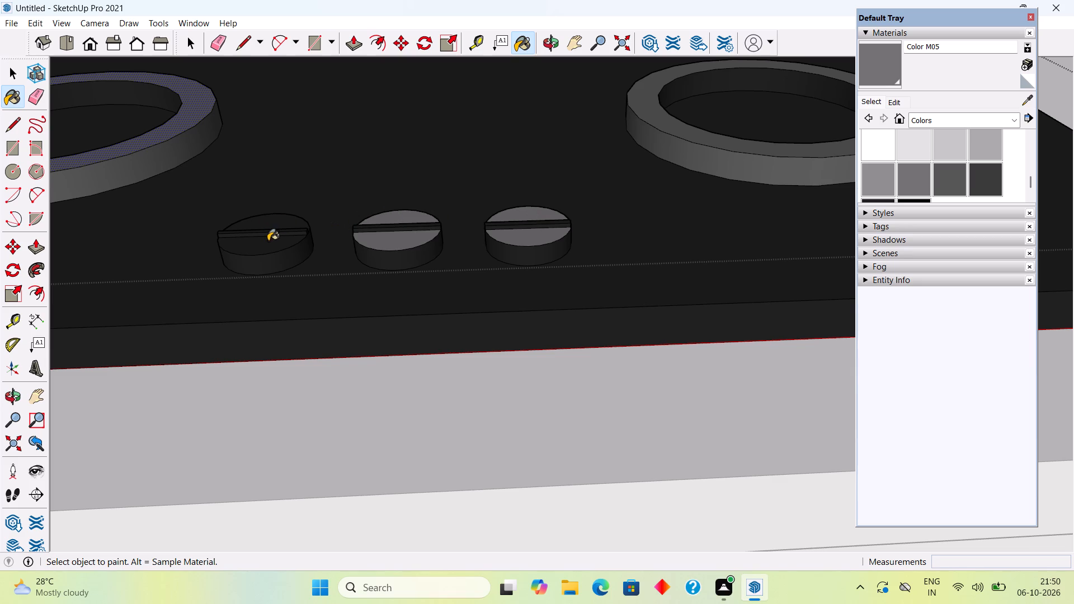
pyautogui.click(282, 221)
pyautogui.press('space')
pyautogui.scroll(-11, 282, 221)
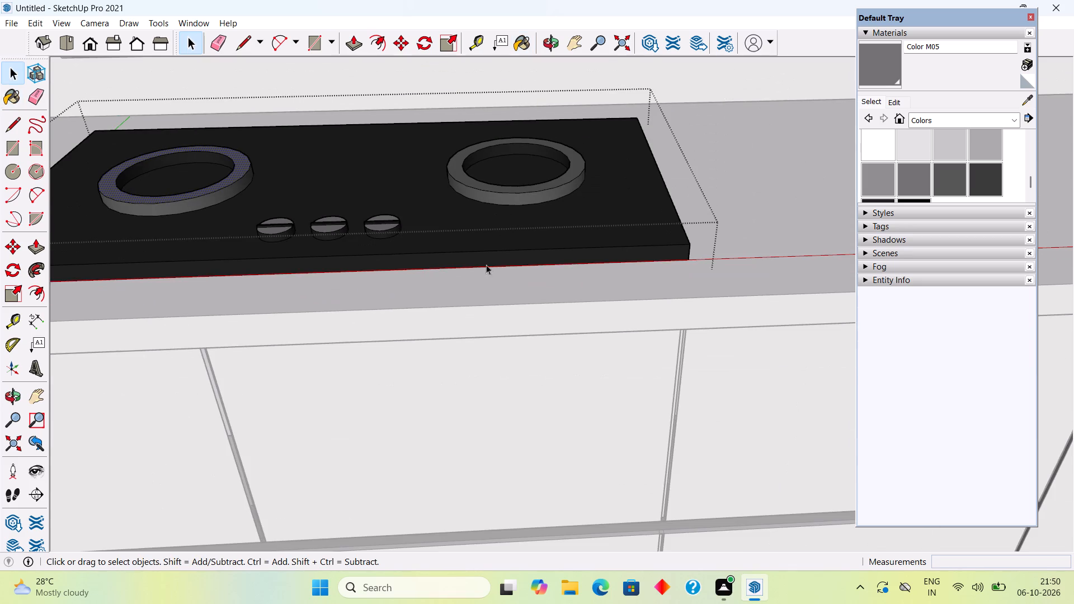
pyautogui.scroll(-4, 496, 303)
pyautogui.click(499, 347)
# Examine the coloured cooktop on the countertop and the overall kitchen from several angles.
pyautogui.scroll(-10, 499, 347)
pyautogui.moveTo(499, 347); pyautogui.dragTo(516, 381, button='middle')
pyautogui.scroll(-4, 516, 380)
pyautogui.click(165, 381)
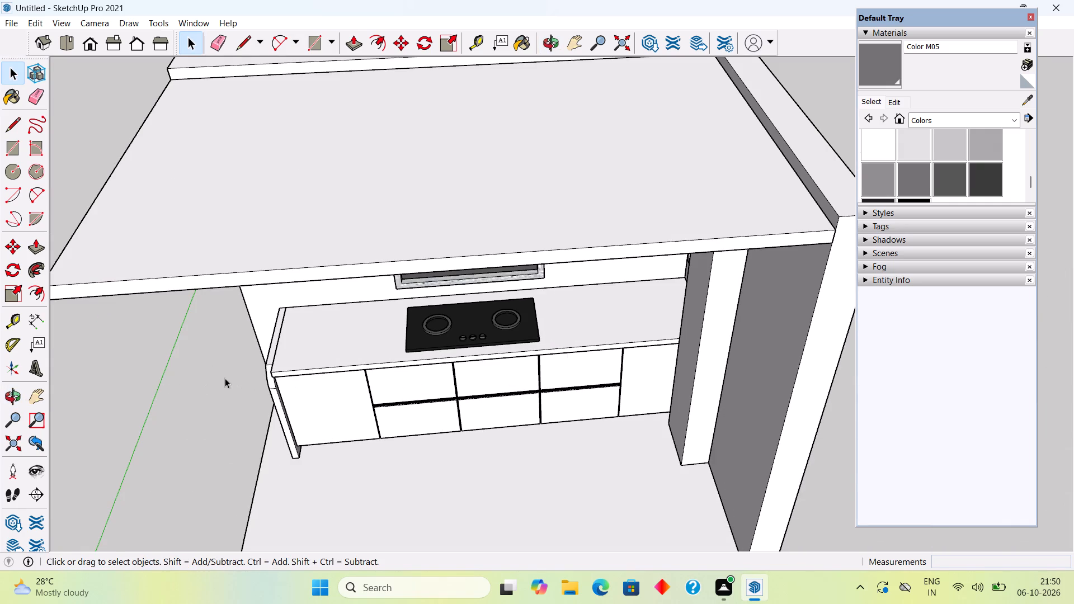
pyautogui.scroll(-4, 232, 377)
pyautogui.scroll(-3, 326, 366)
pyautogui.scroll(12, 328, 366)
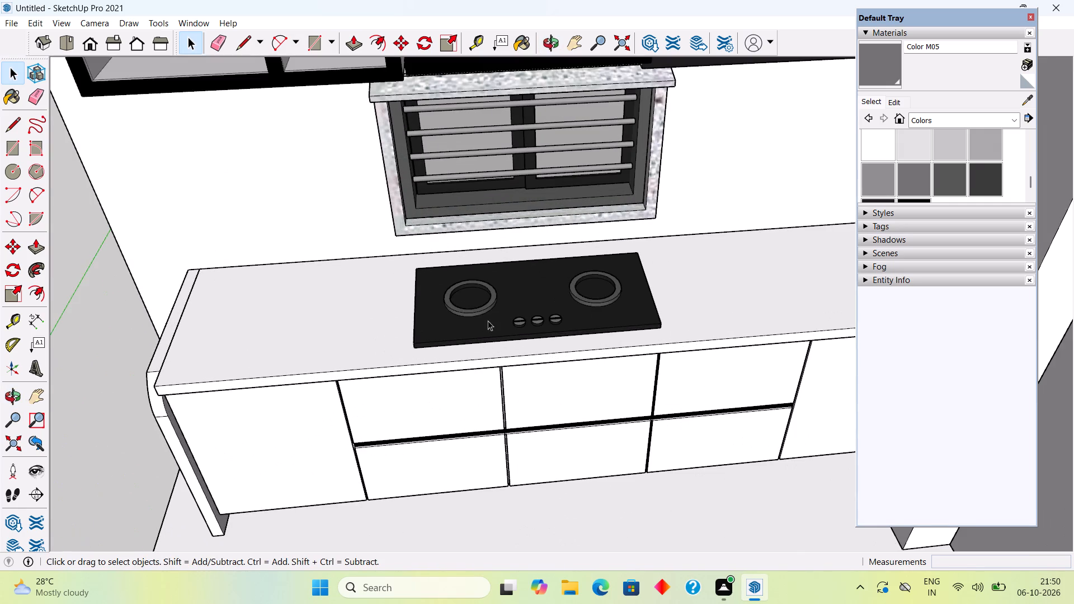
pyautogui.moveTo(491, 312); pyautogui.dragTo(474, 253, button='middle')
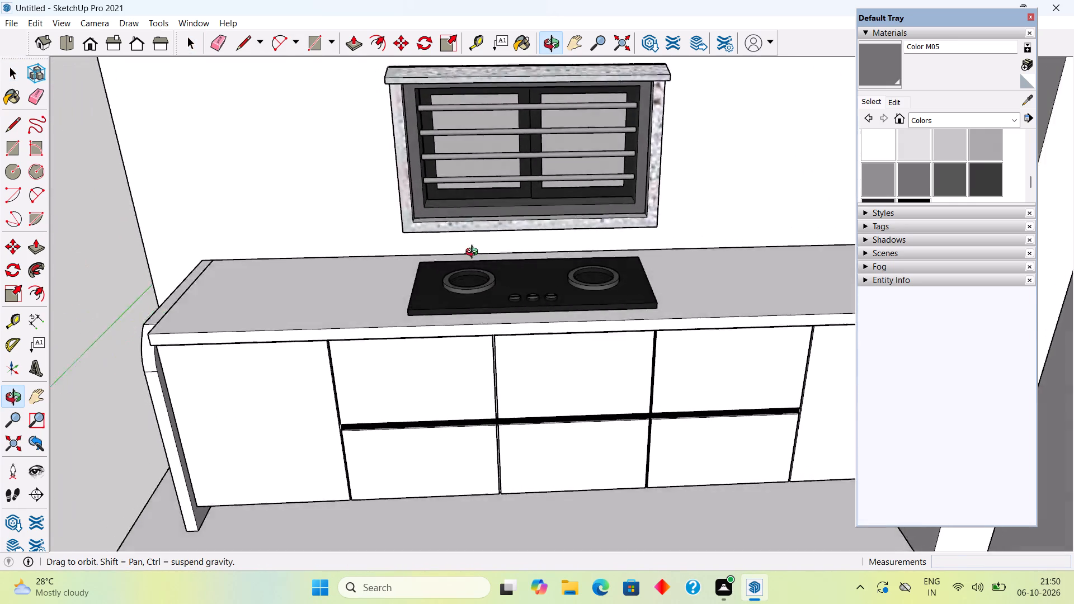
pyautogui.moveTo(474, 253); pyautogui.dragTo(477, 265, button='middle')
pyautogui.scroll(-7, 477, 265)
pyautogui.moveTo(589, 253); pyautogui.dragTo(804, 132, button='middle')
pyautogui.scroll(-4, 519, 207)
pyautogui.scroll(3, 489, 124)
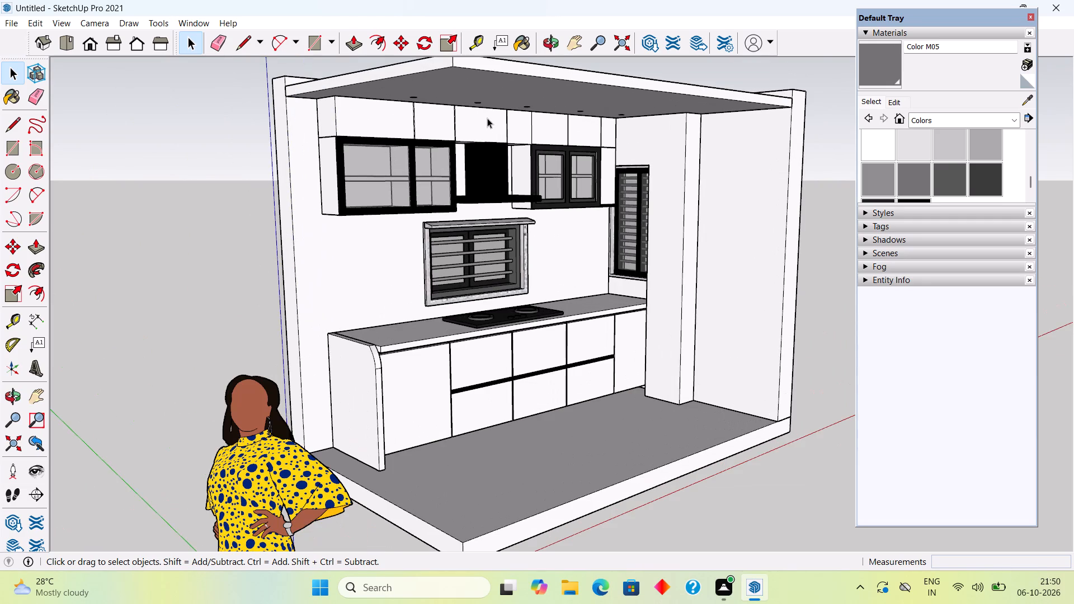
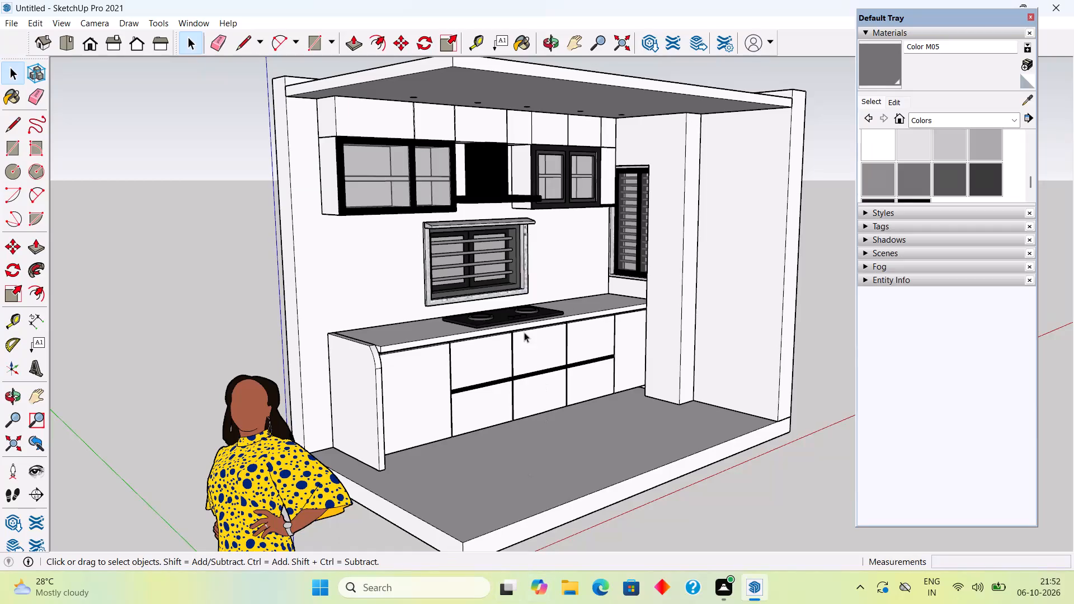
# Open the kitchen countertop group for editing and select its geometry on the stretch between the hob and the side wall.
pyautogui.scroll(2, 472, 292)
pyautogui.scroll(-1, 472, 292)
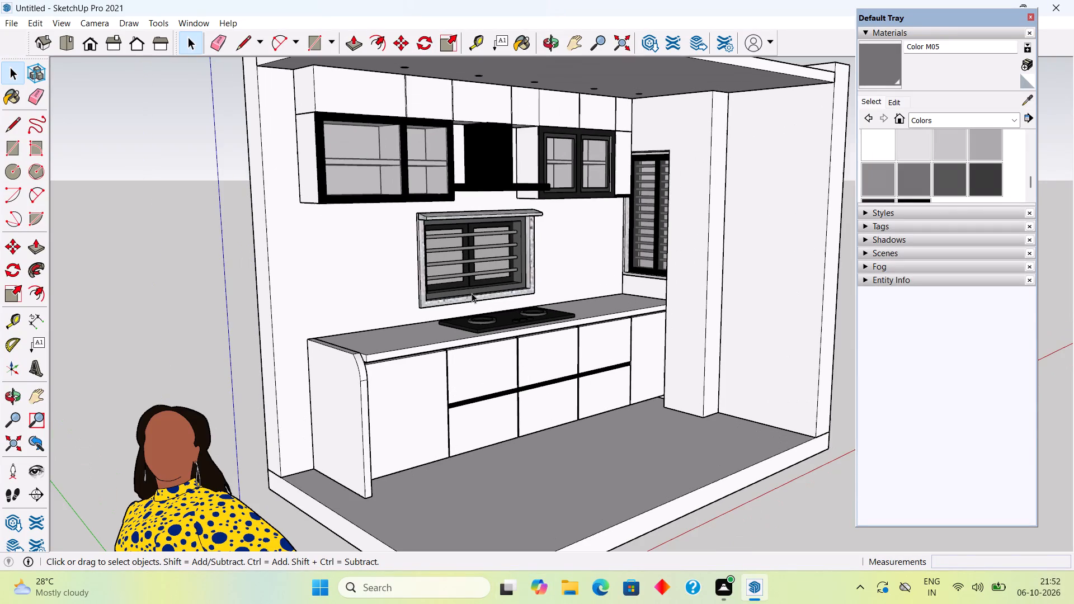
pyautogui.moveTo(571, 307); pyautogui.dragTo(325, 381, button='middle')
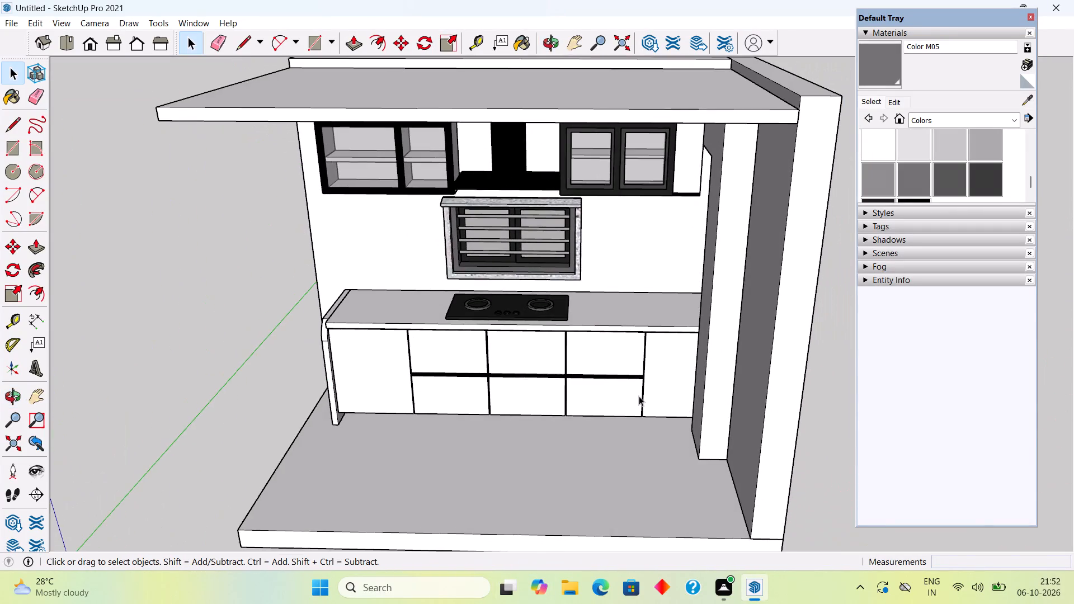
pyautogui.scroll(3, 639, 389)
pyautogui.moveTo(663, 336); pyautogui.dragTo(674, 364, button='middle')
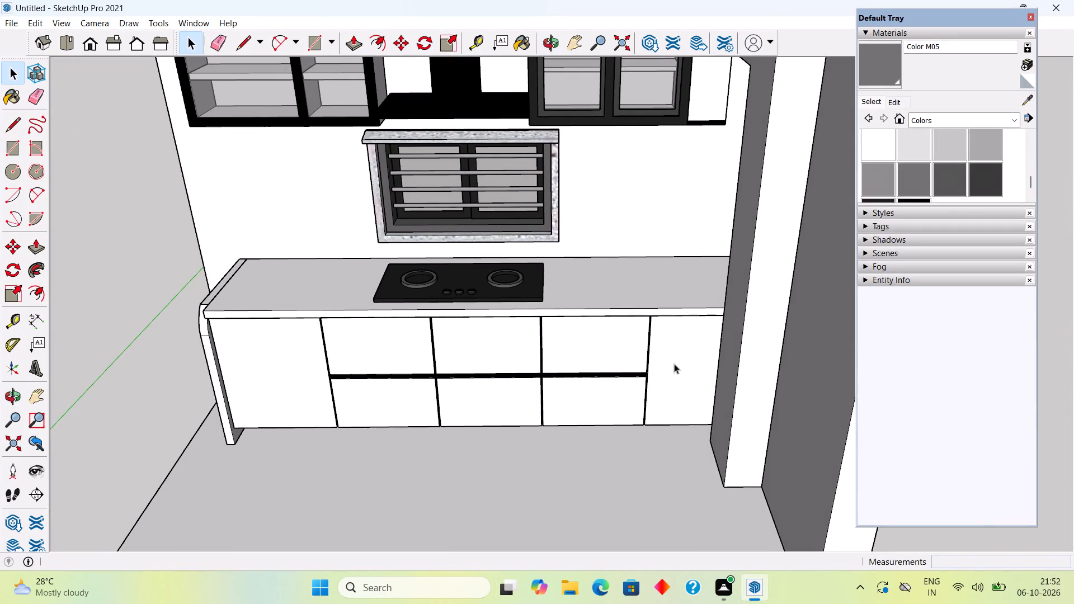
pyautogui.moveTo(681, 306); pyautogui.dragTo(691, 312, button='middle')
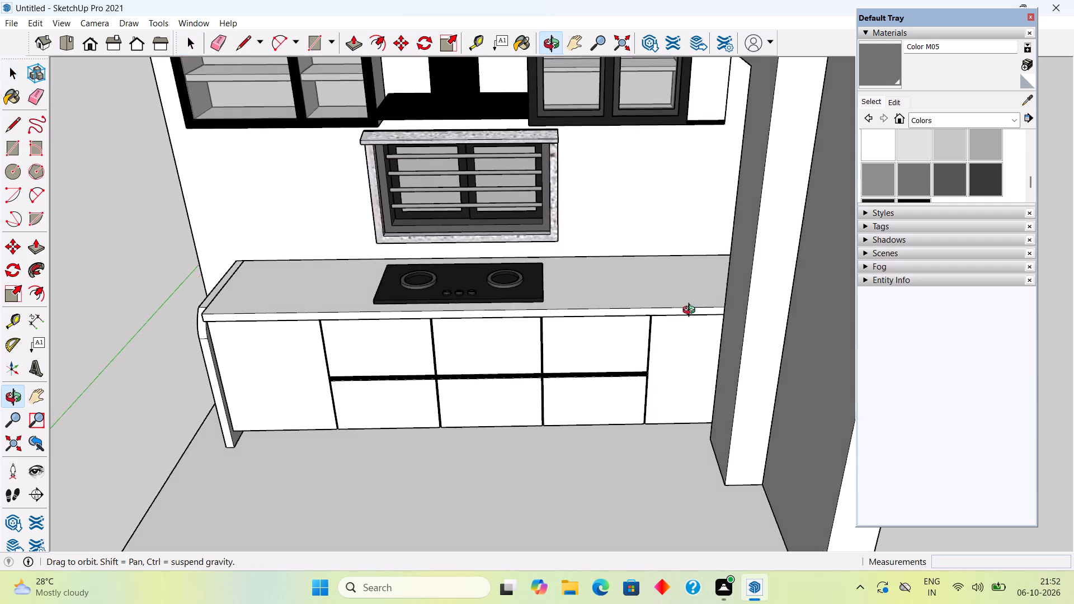
pyautogui.moveTo(691, 312); pyautogui.dragTo(814, 329, button='middle')
pyautogui.scroll(5, 657, 284)
pyautogui.click(652, 286)
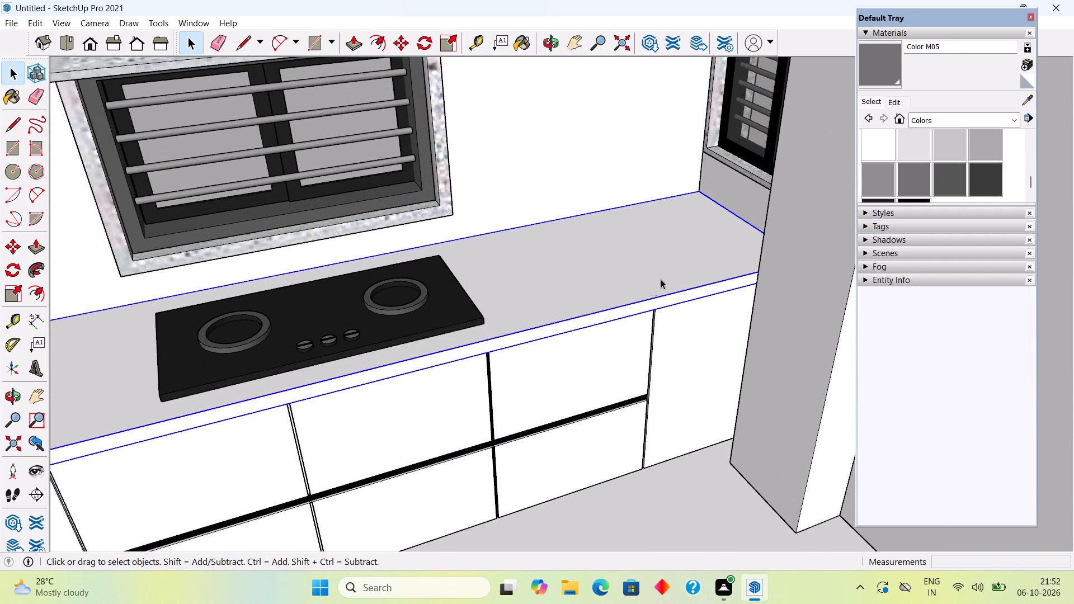
pyautogui.scroll(6, 663, 271)
pyautogui.doubleClick(661, 258)
pyautogui.click(661, 258)
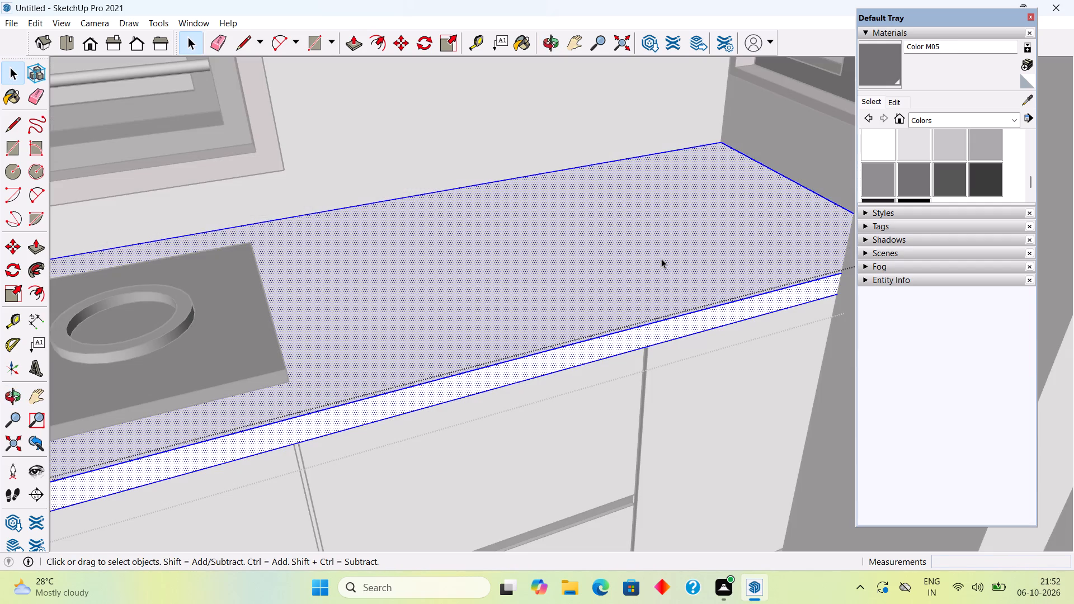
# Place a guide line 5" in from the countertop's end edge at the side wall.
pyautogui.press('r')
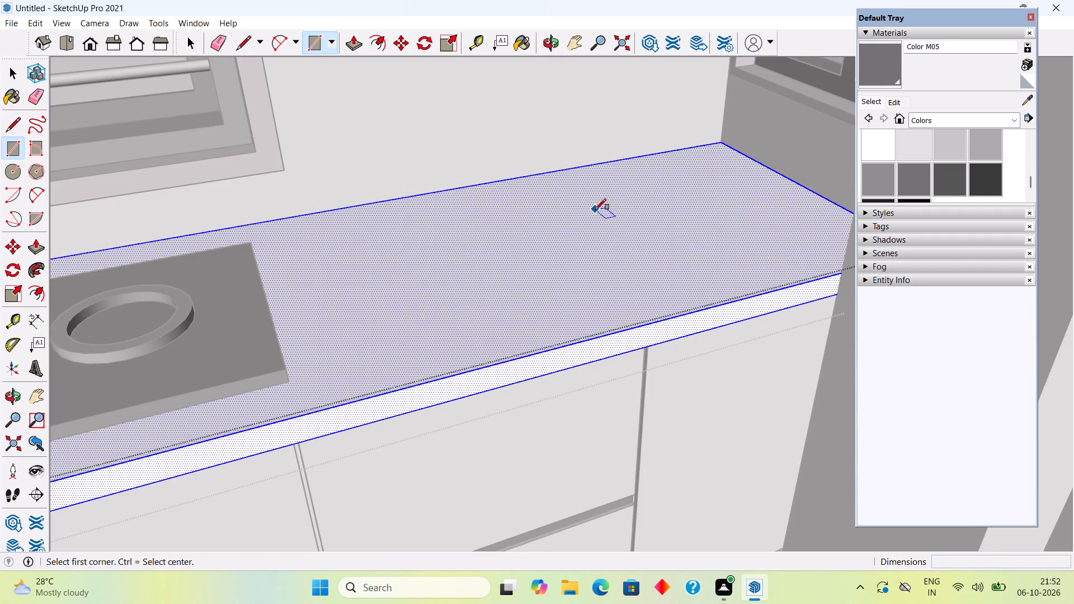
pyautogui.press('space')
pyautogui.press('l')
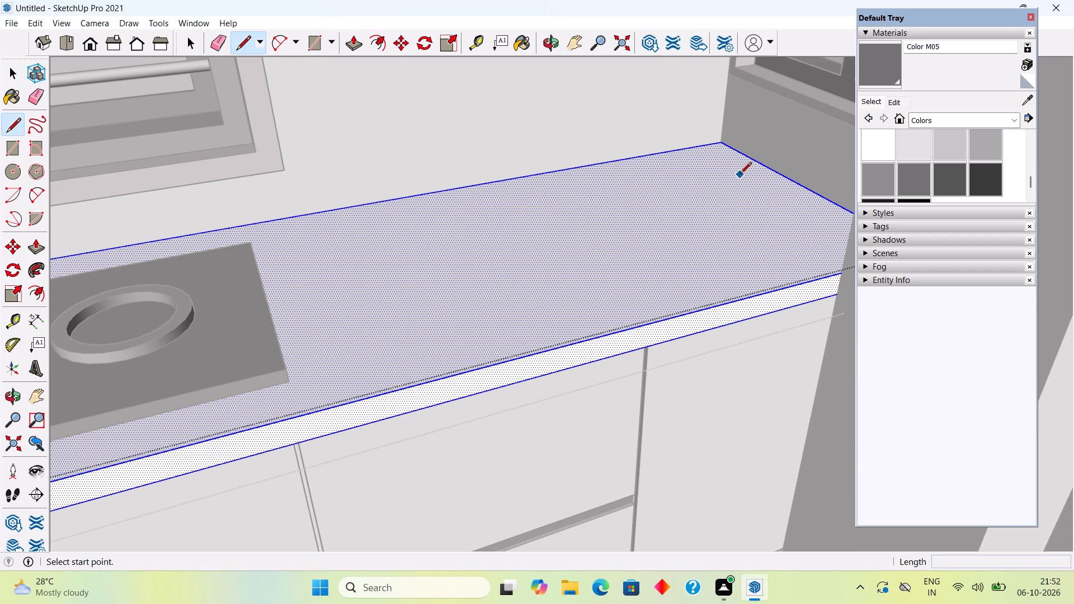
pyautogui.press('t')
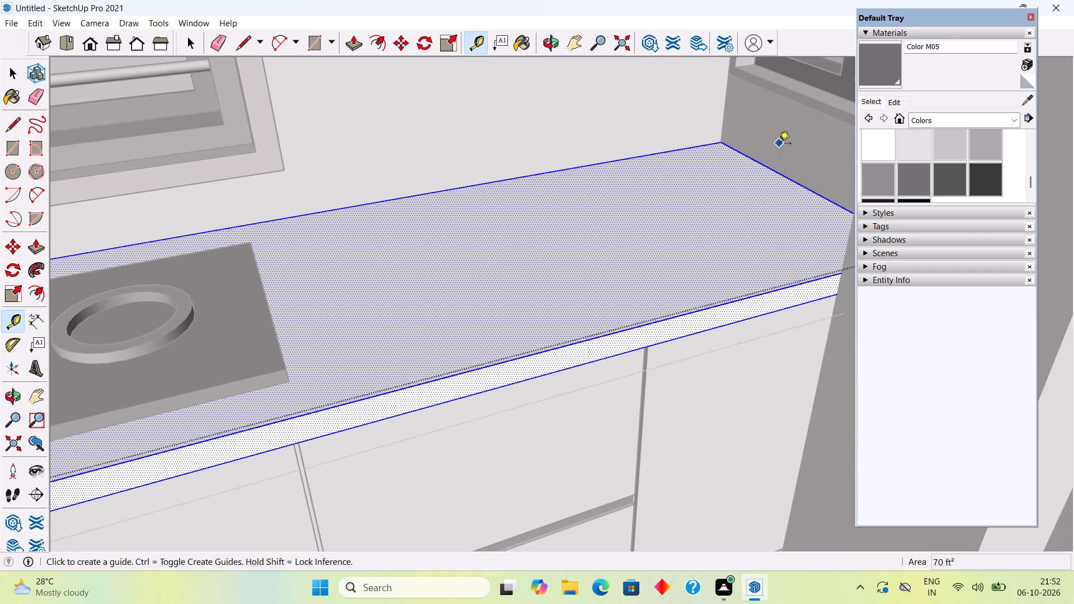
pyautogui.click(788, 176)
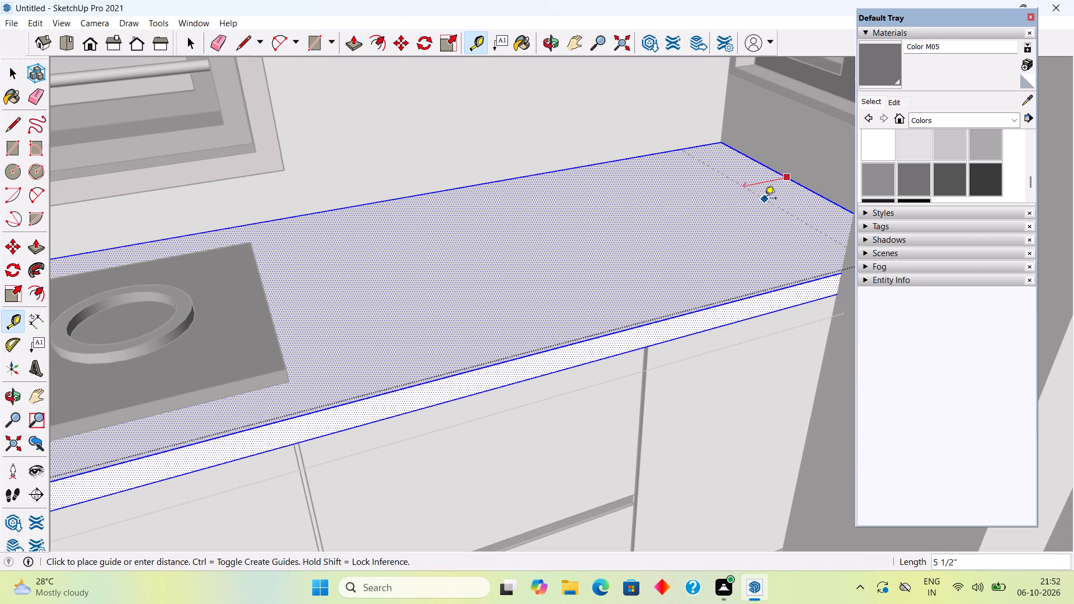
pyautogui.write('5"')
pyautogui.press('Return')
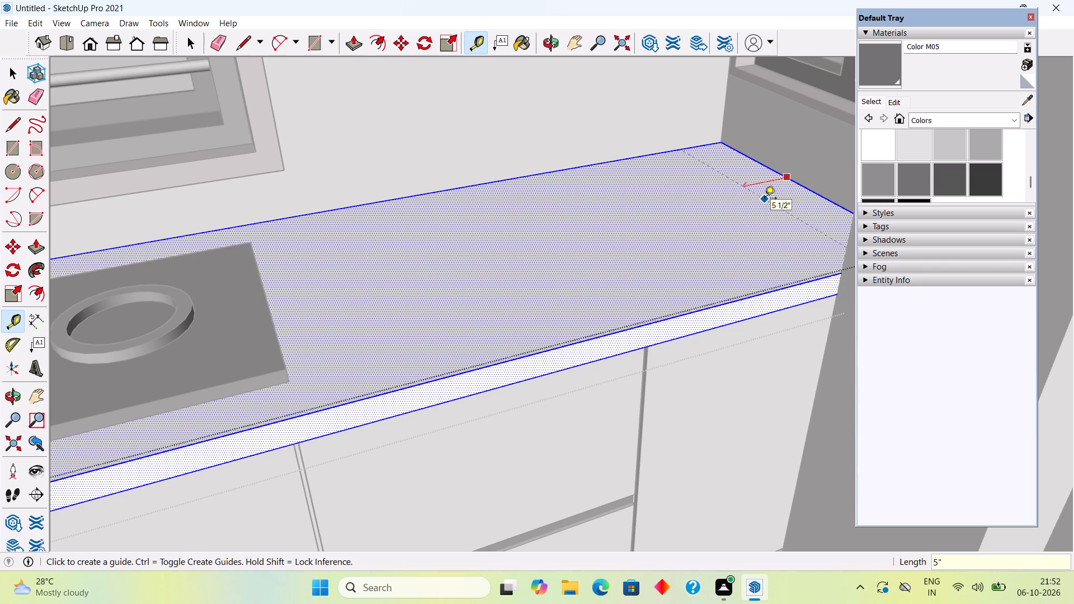
# Add a guide across the countertop aligned with the last base cabinet's door gap, plus a parallel guide 2" nearer the side wall.
pyautogui.click(757, 187)
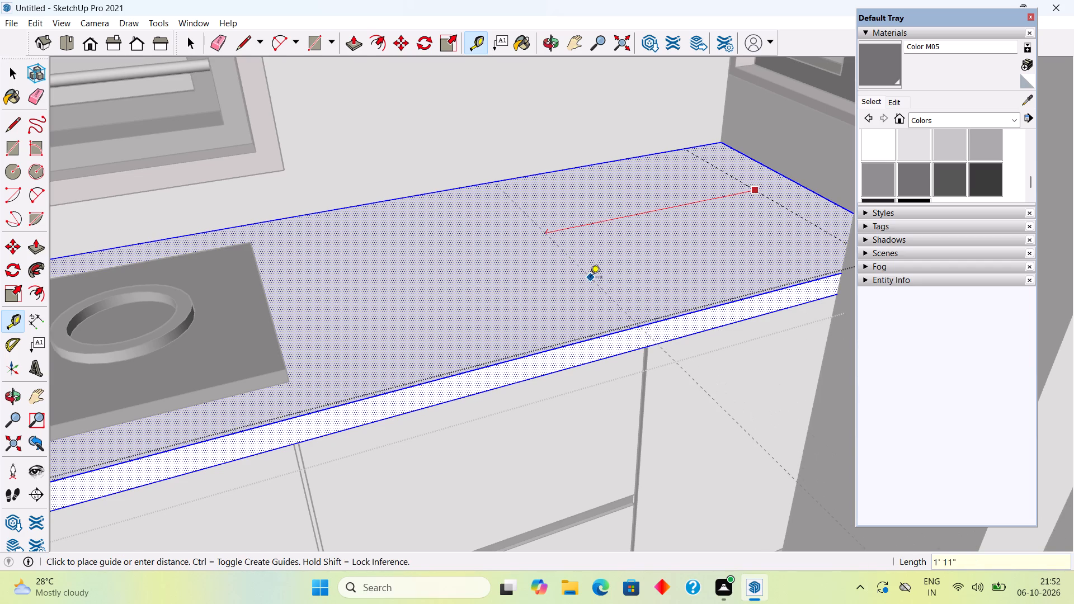
pyautogui.click(643, 329)
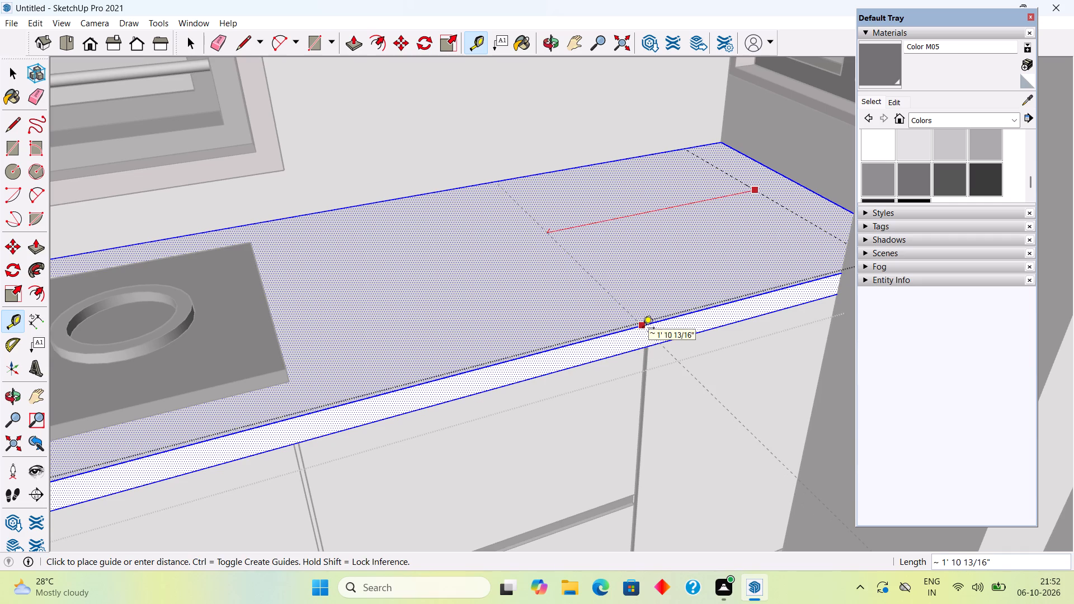
pyautogui.click(619, 299)
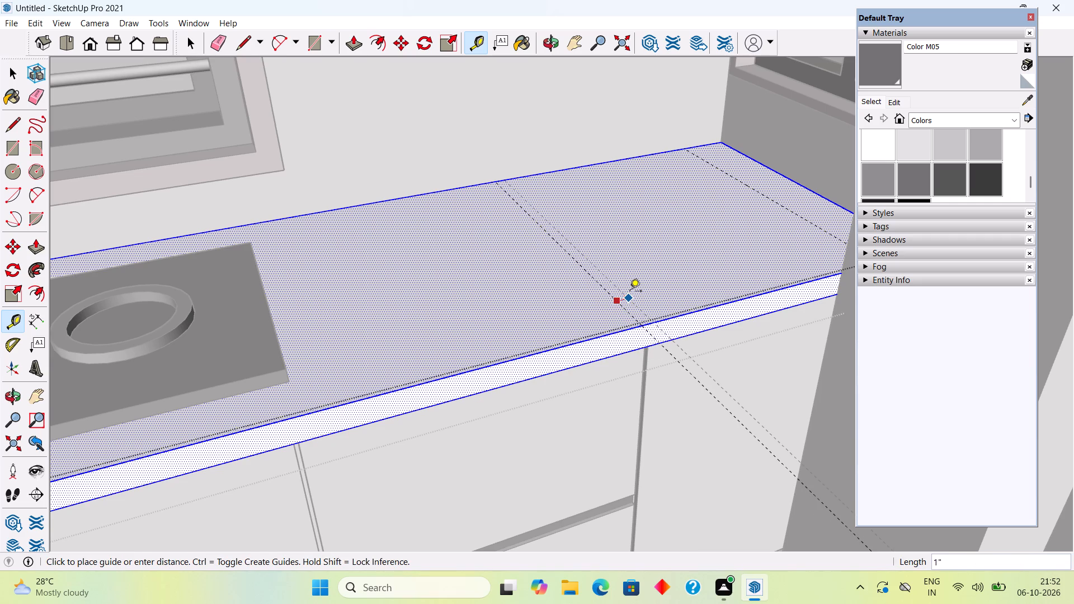
pyautogui.write('2"')
pyautogui.press('Return')
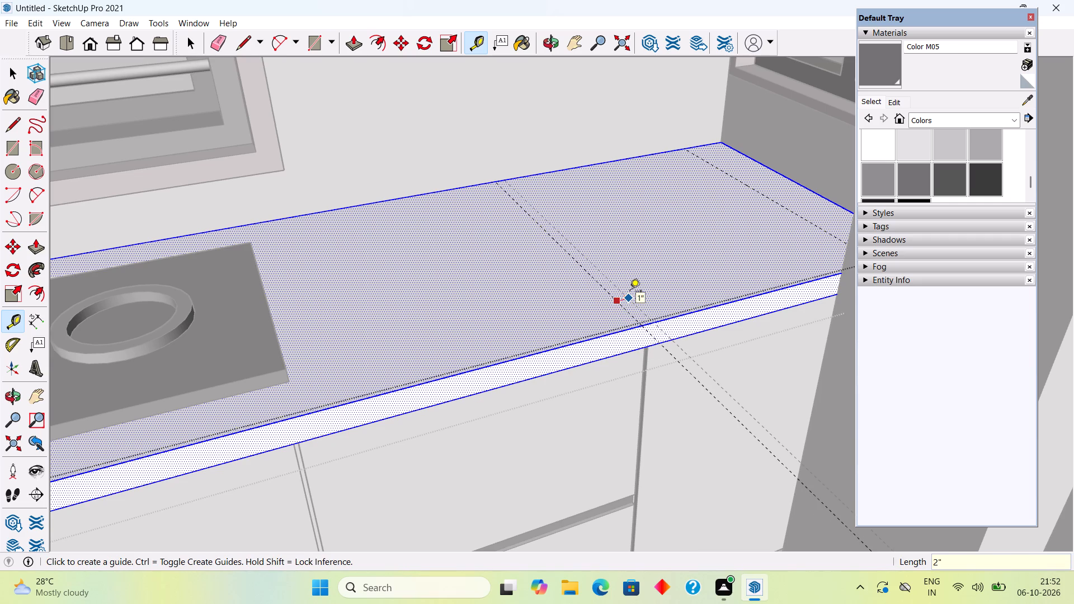
pyautogui.moveTo(655, 291); pyautogui.dragTo(580, 273, button='middle')
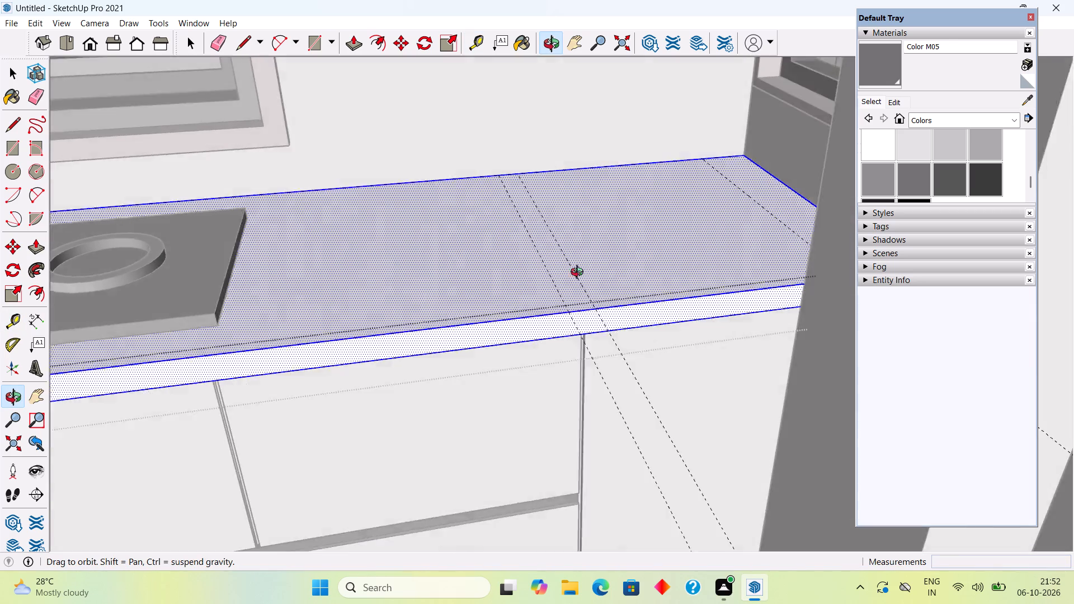
pyautogui.moveTo(580, 273); pyautogui.dragTo(523, 345, button='middle')
pyautogui.scroll(-3, 523, 345)
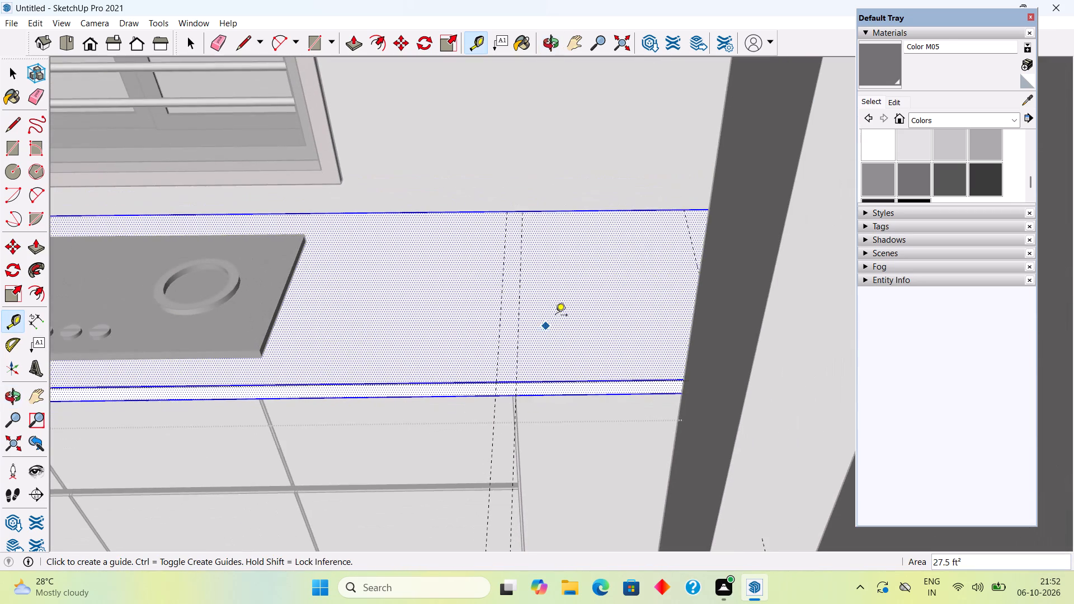
pyautogui.press('space')
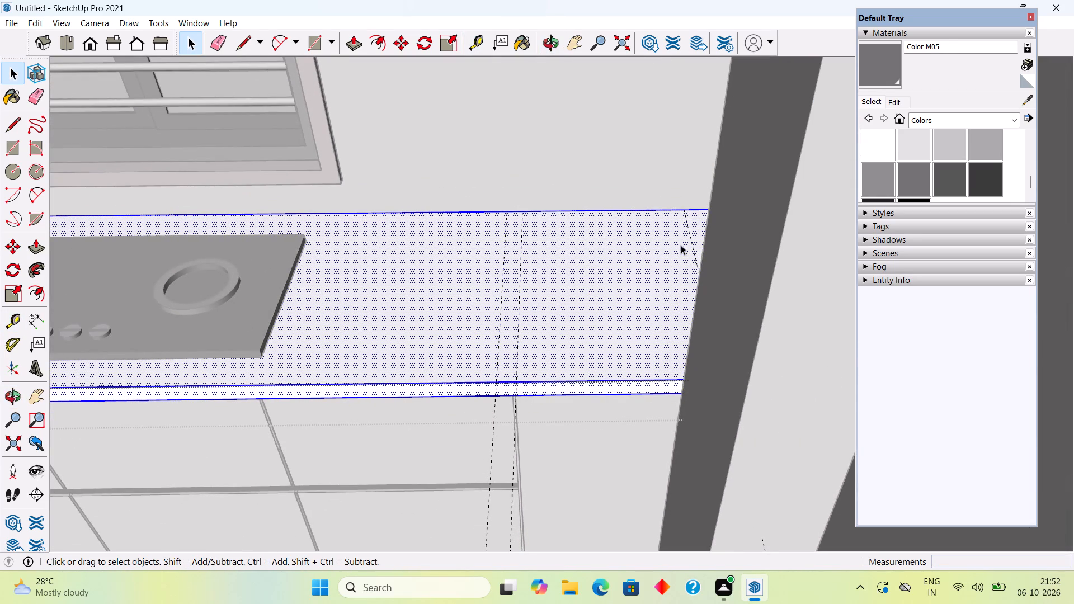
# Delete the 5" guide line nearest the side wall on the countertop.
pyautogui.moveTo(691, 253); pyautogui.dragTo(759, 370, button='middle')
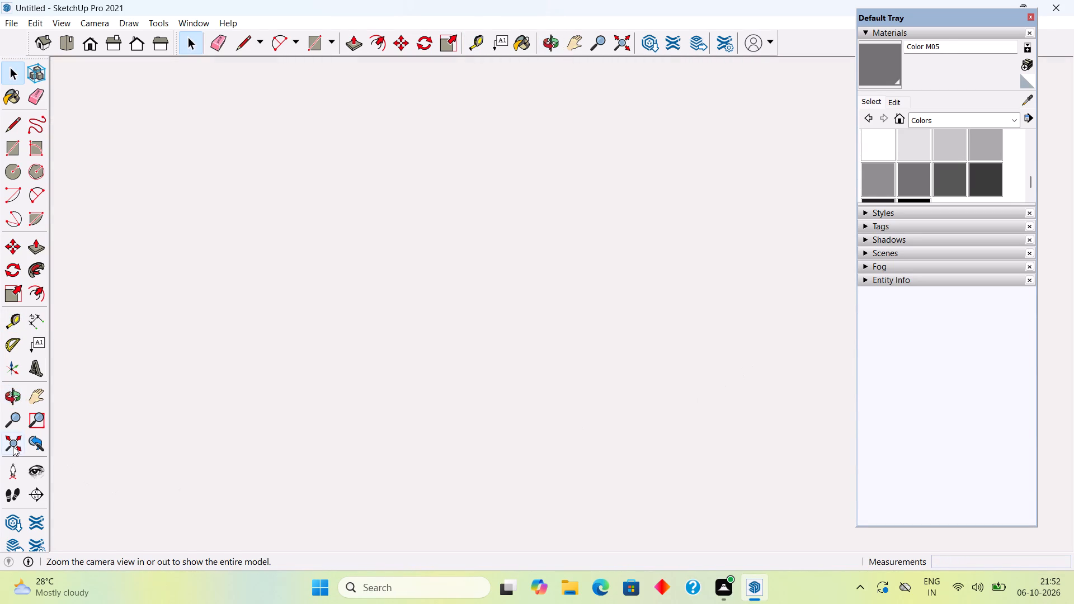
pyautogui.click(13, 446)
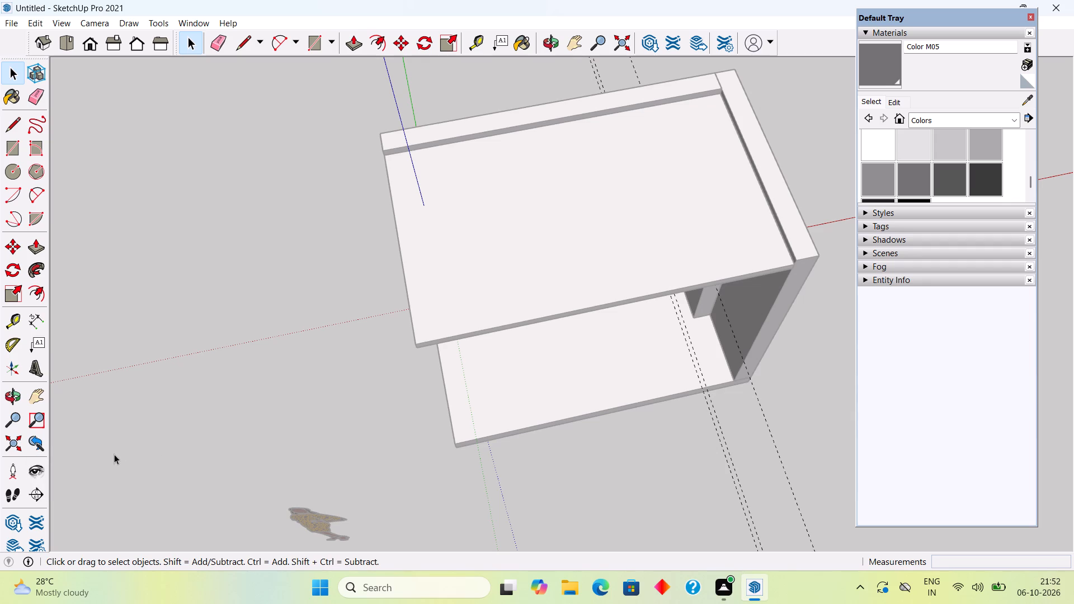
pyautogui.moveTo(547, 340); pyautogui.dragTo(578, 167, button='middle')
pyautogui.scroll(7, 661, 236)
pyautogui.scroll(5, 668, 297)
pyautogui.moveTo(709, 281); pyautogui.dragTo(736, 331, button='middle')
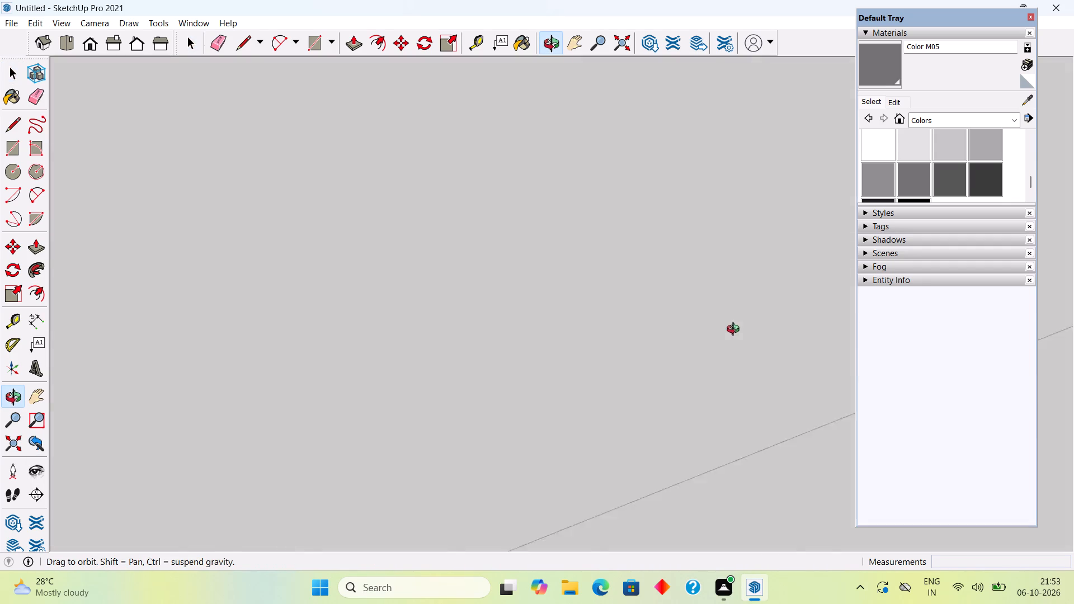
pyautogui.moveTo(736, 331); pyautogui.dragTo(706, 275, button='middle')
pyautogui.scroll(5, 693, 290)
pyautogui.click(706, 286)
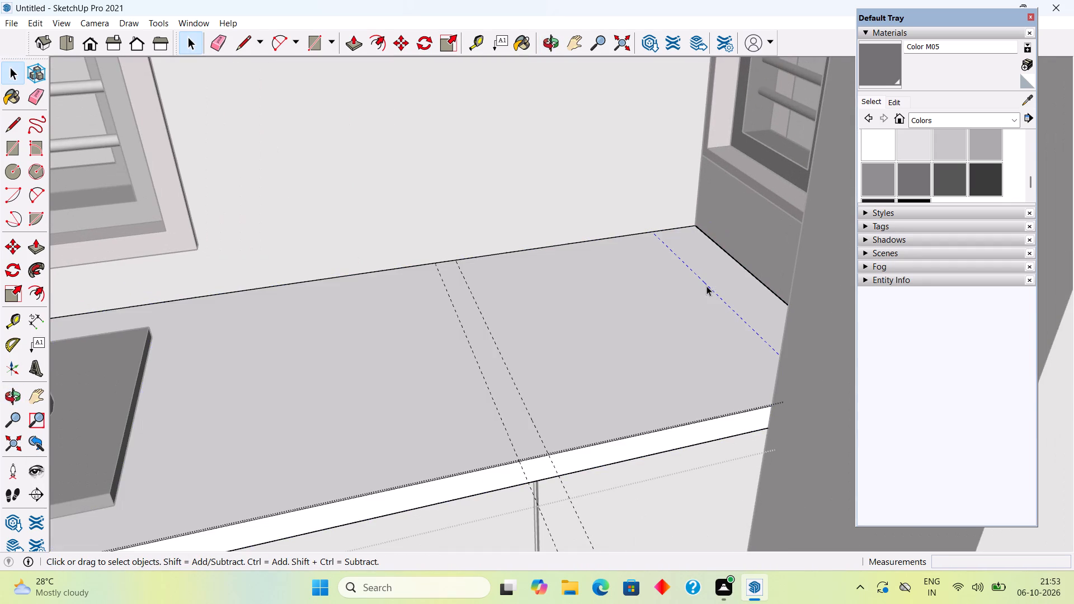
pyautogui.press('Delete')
# Place a guide line 2" in from the countertop's end edge at the side wall.
pyautogui.click(672, 319)
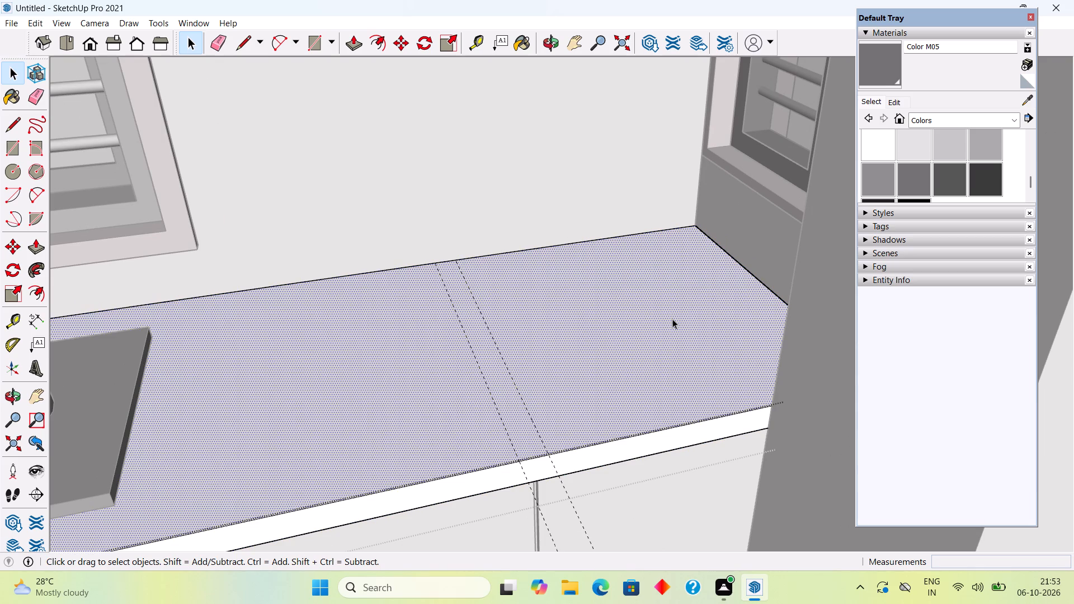
pyautogui.press('t')
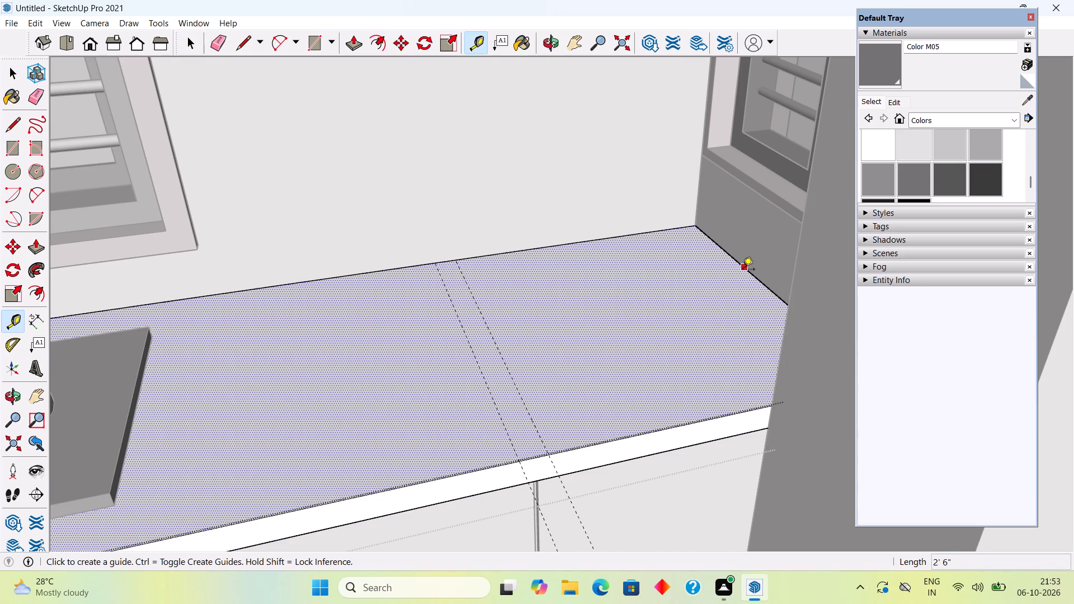
pyautogui.click(743, 270)
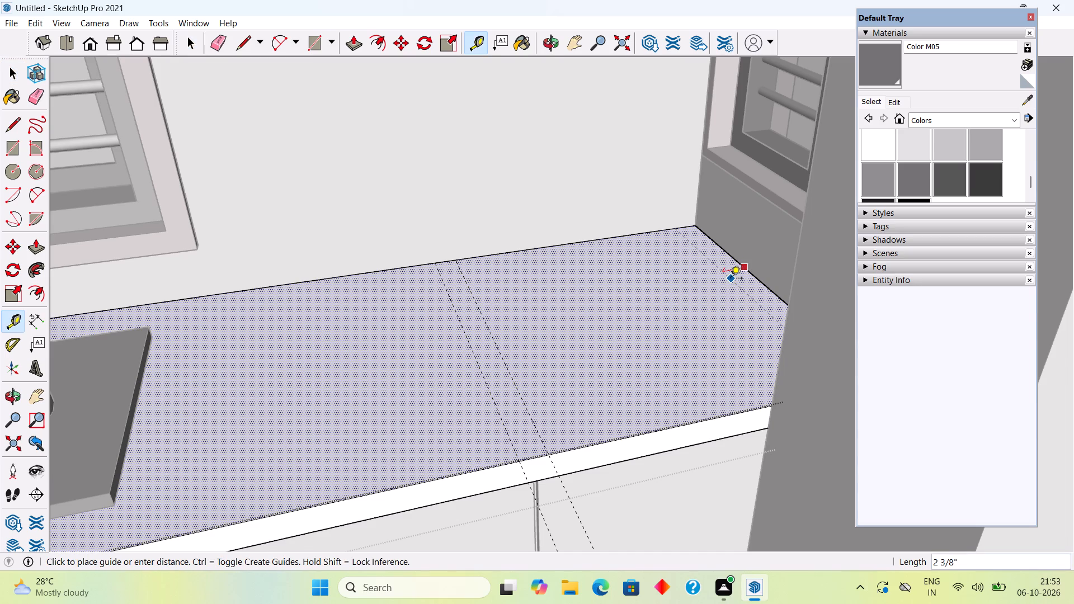
pyautogui.write('2"')
pyautogui.press('Return')
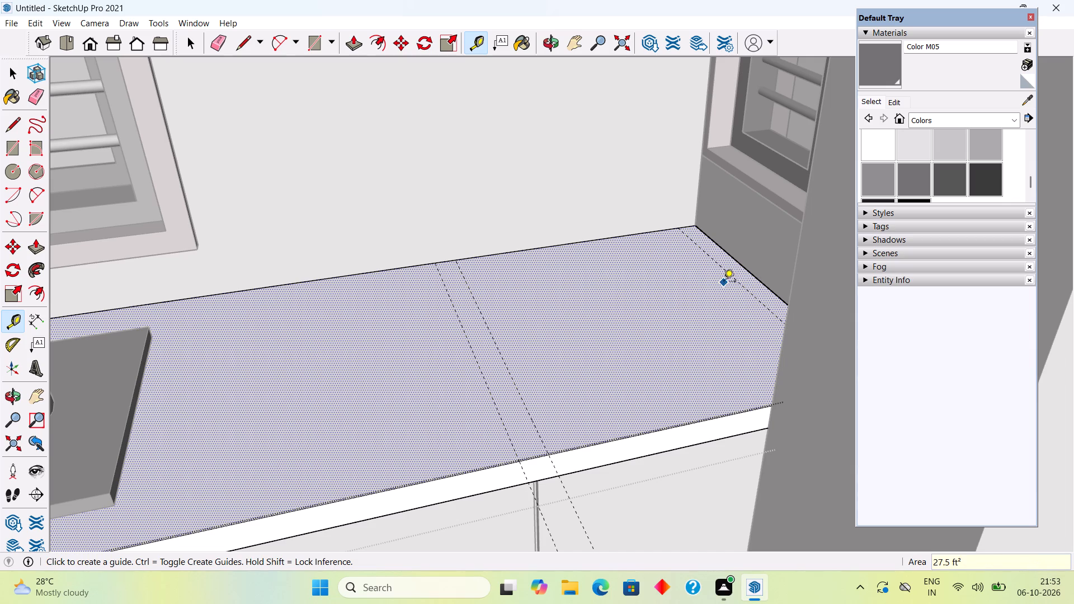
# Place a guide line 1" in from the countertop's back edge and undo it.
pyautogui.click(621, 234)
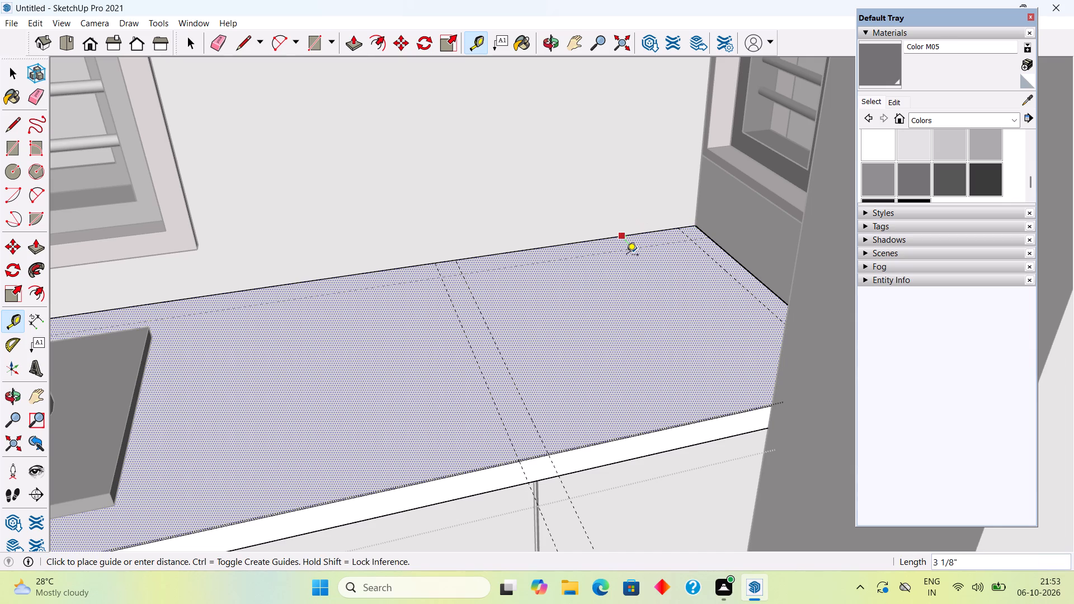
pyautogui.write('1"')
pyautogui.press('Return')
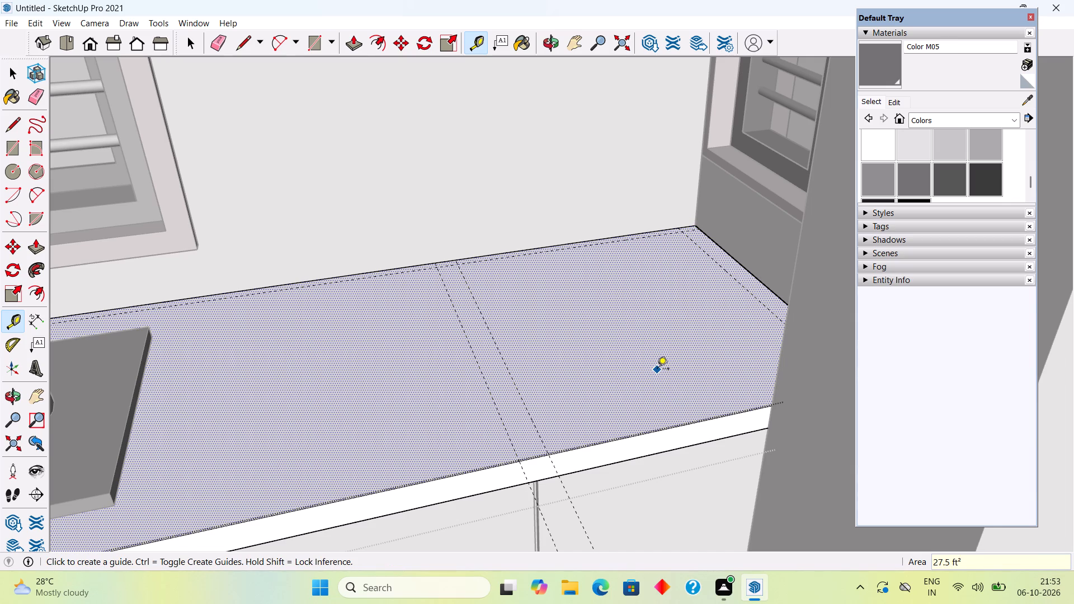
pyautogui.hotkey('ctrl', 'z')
# Place a guide line 2" in from the countertop's back edge.
pyautogui.click(602, 243)
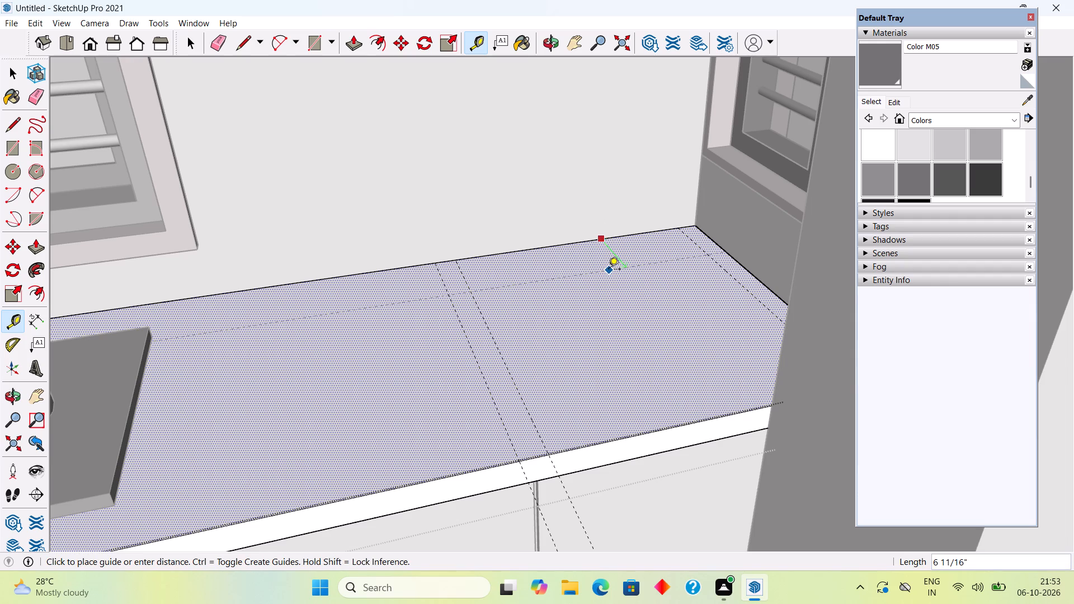
pyautogui.write('2"')
pyautogui.press('Return')
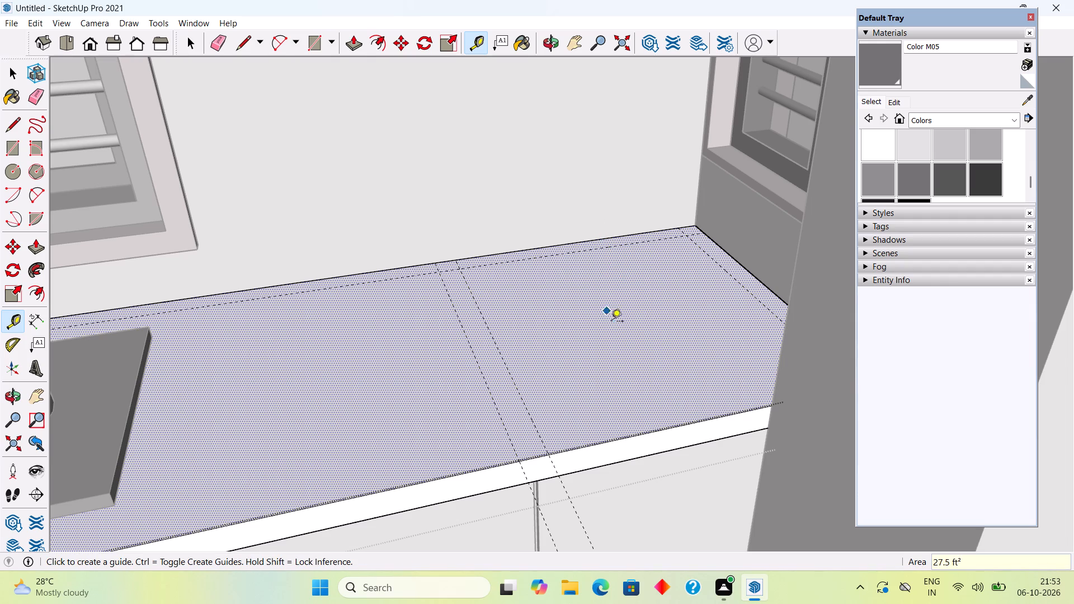
# Place a guide line 4" in from the countertop's front edge.
pyautogui.click(661, 428)
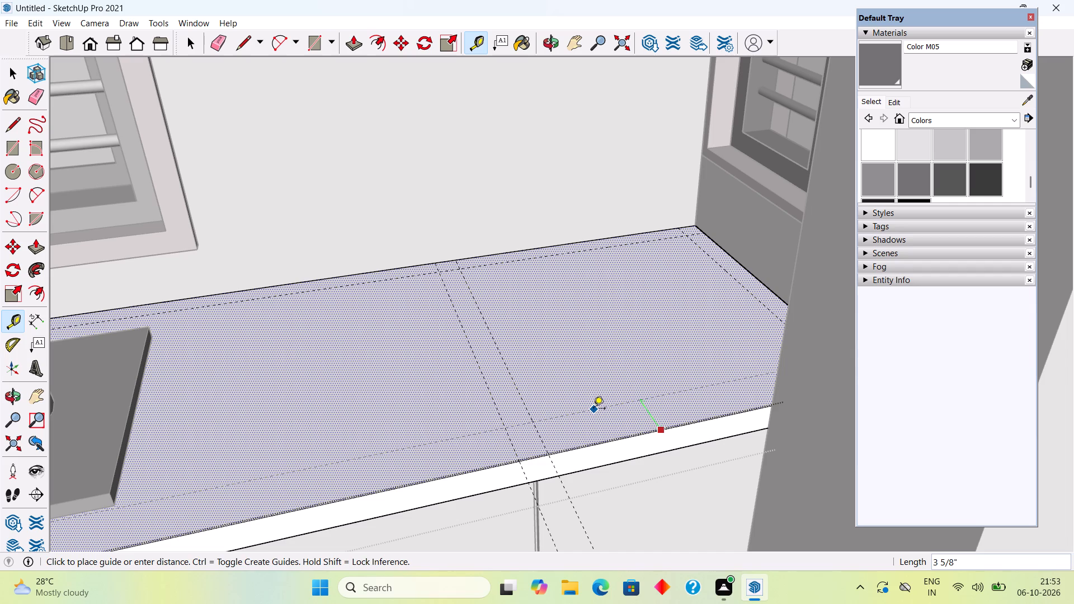
pyautogui.write('4"')
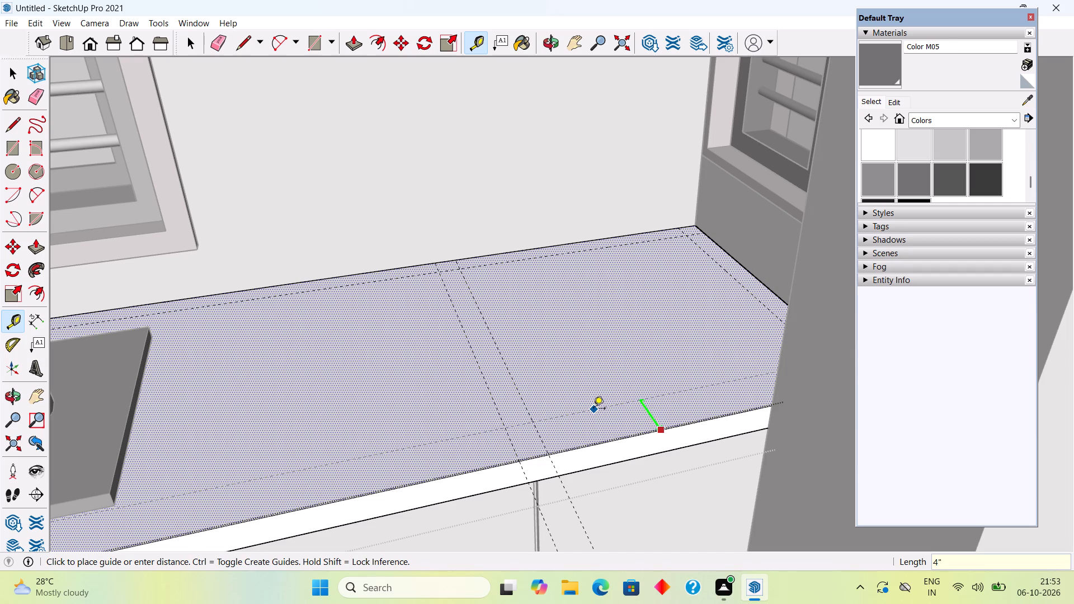
pyautogui.press('Return')
pyautogui.press('space')
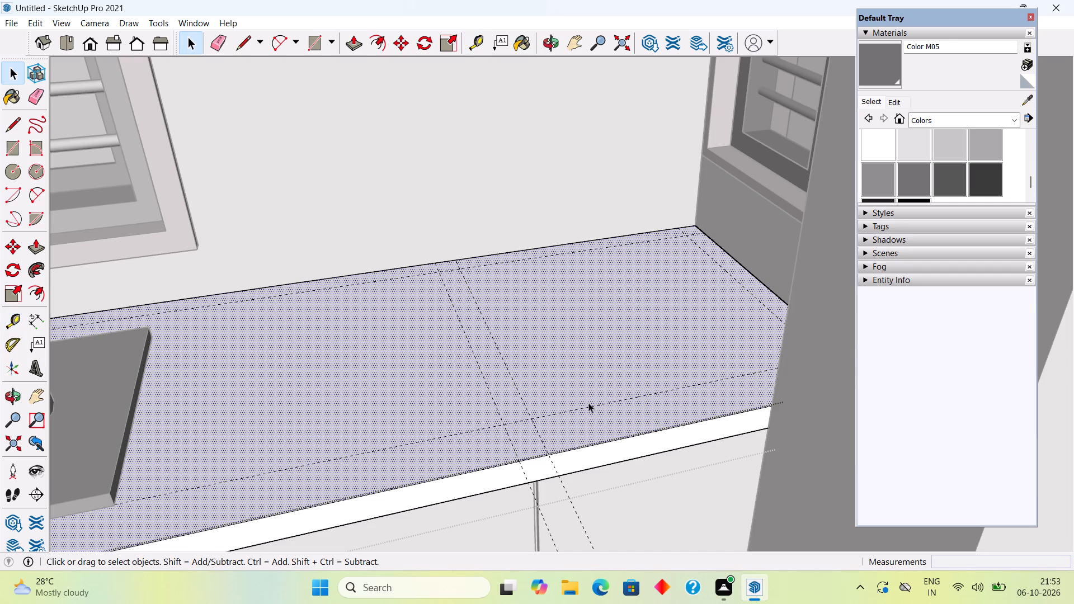
# Draw a rectangle on the countertop between the back, side-wall and front guides and the guide nearer the side wall.
pyautogui.press('r')
pyautogui.click(464, 269)
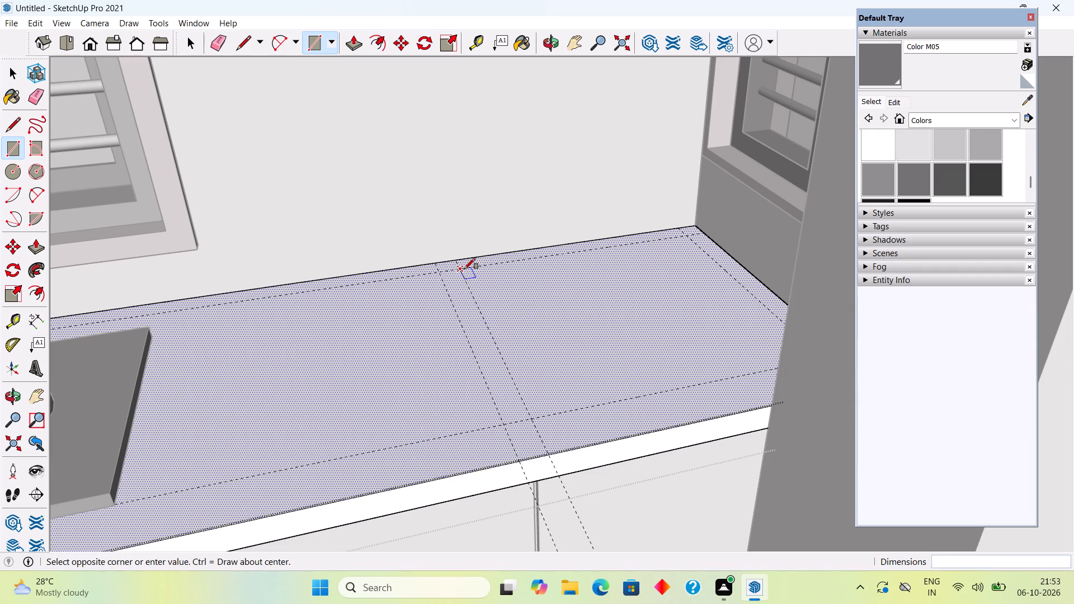
pyautogui.press('space')
pyautogui.write('R')
pyautogui.click(686, 238)
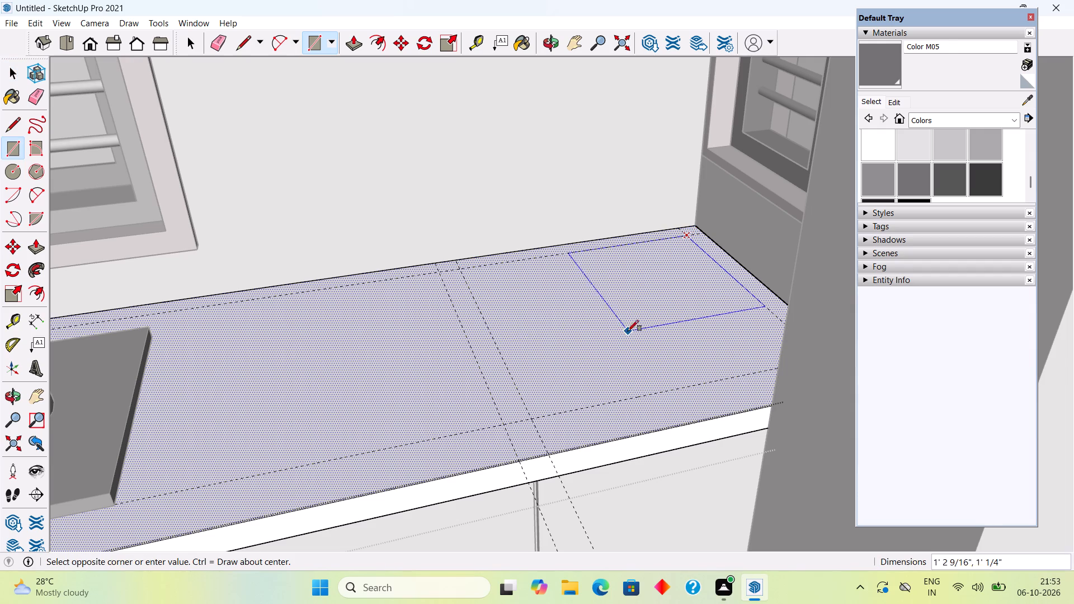
pyautogui.click(529, 419)
pyautogui.press('space')
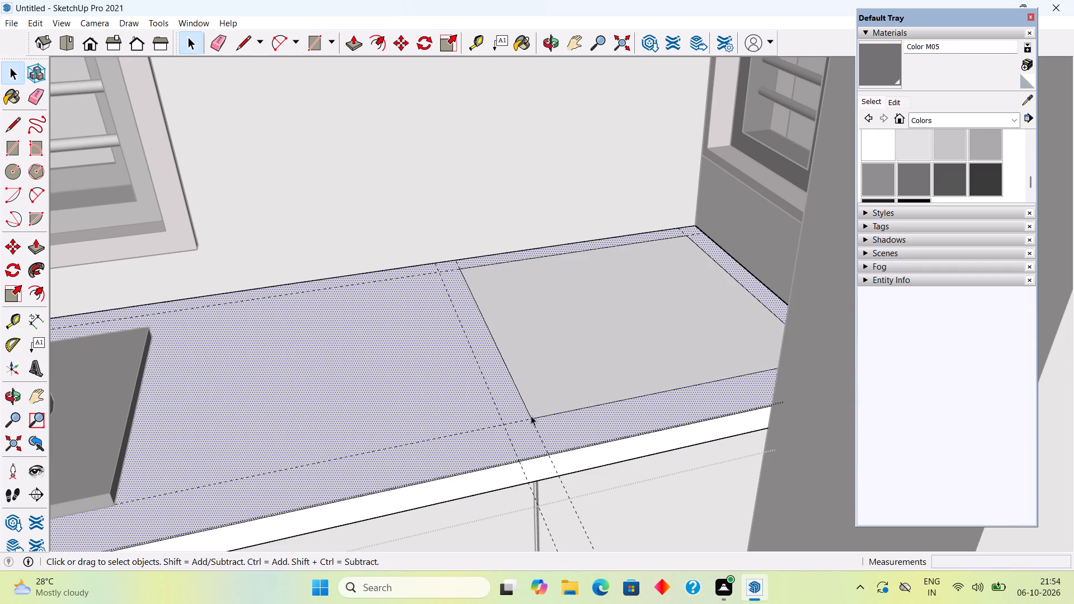
# Push the rectangle down about 2 11/16" to cut the sink opening in the countertop, then close the countertop group.
pyautogui.moveTo(593, 388); pyautogui.dragTo(592, 433, button='middle')
pyautogui.click(593, 410)
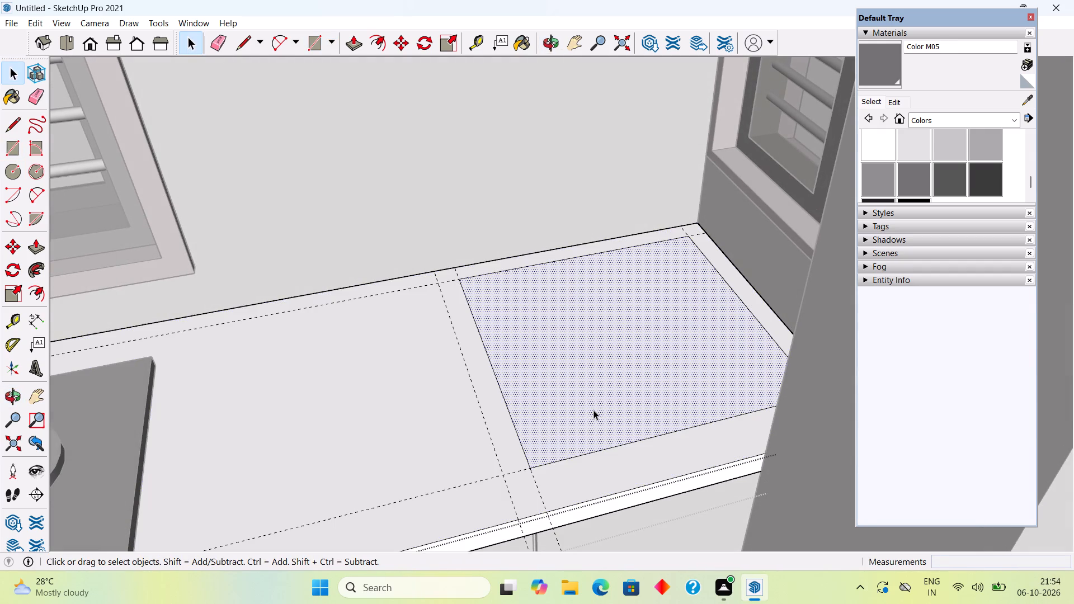
pyautogui.press('p')
pyautogui.moveTo(593, 410); pyautogui.dragTo(593, 433)
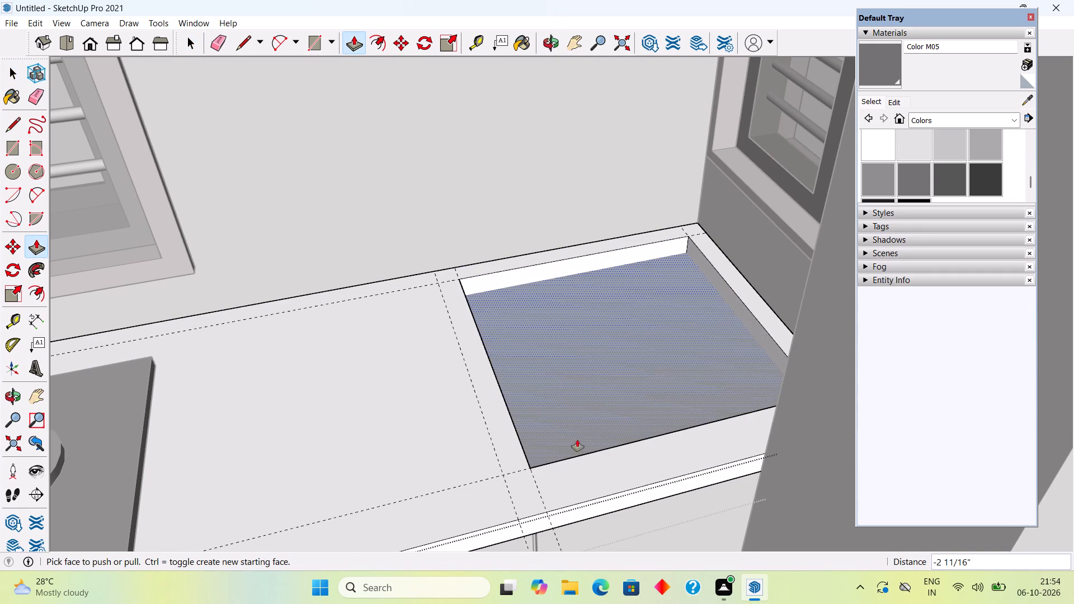
pyautogui.moveTo(576, 437); pyautogui.dragTo(460, 512, button='middle')
pyautogui.click(489, 434)
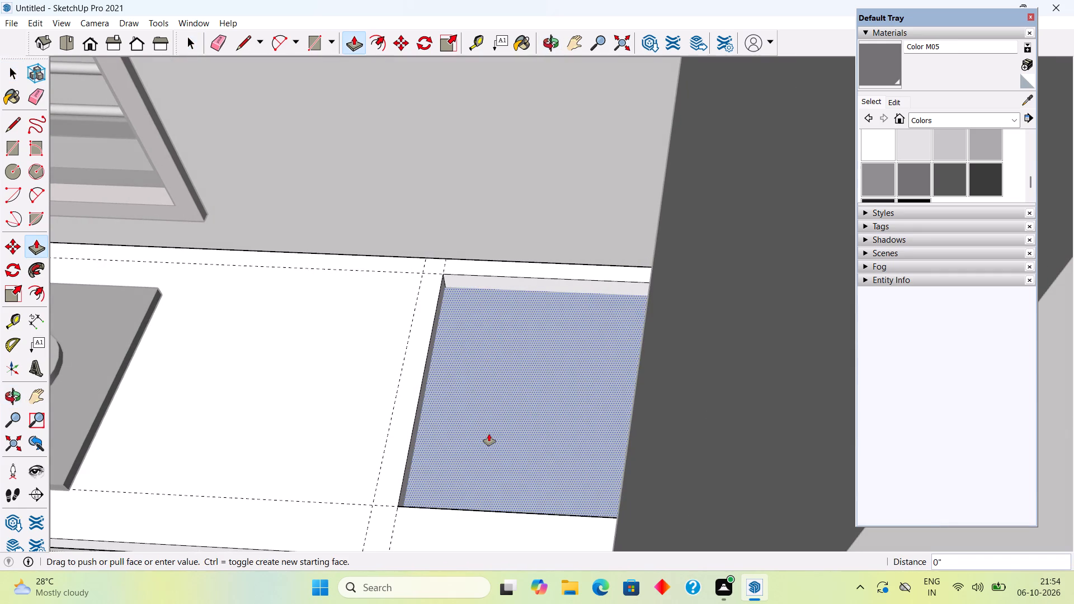
pyautogui.click(499, 461)
pyautogui.moveTo(519, 356); pyautogui.dragTo(536, 317, button='middle')
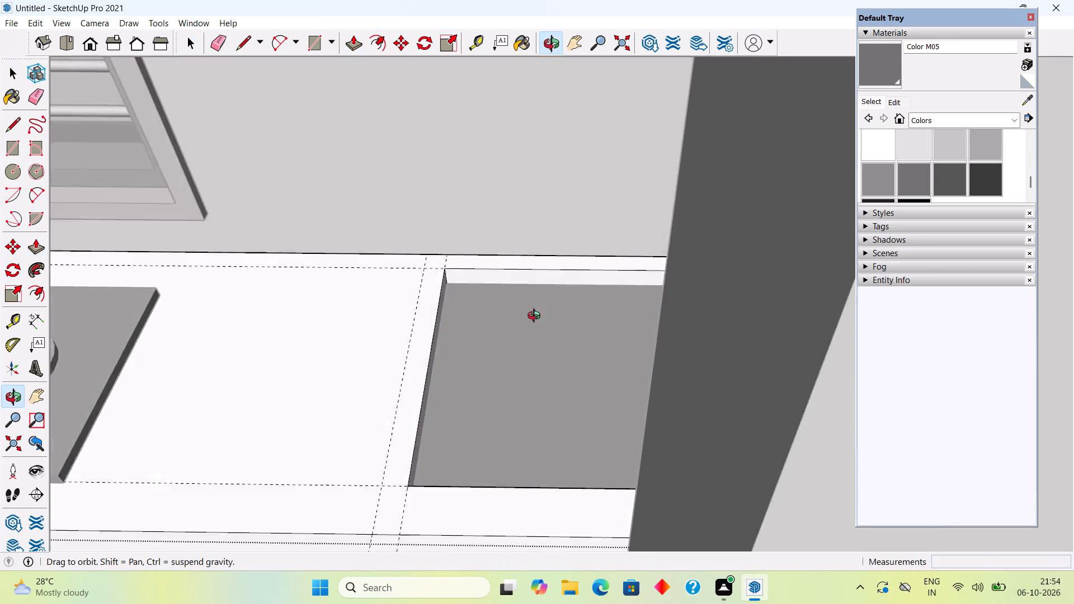
pyautogui.moveTo(536, 317); pyautogui.dragTo(441, 182, button='middle')
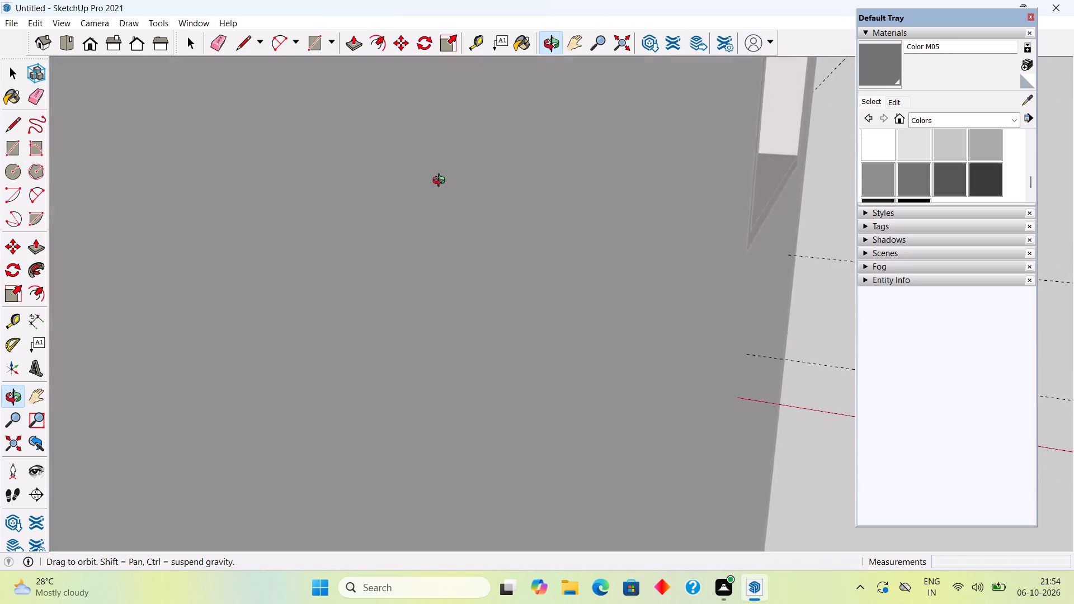
pyautogui.moveTo(441, 182); pyautogui.dragTo(541, 177, button='middle')
pyautogui.scroll(-3, 541, 177)
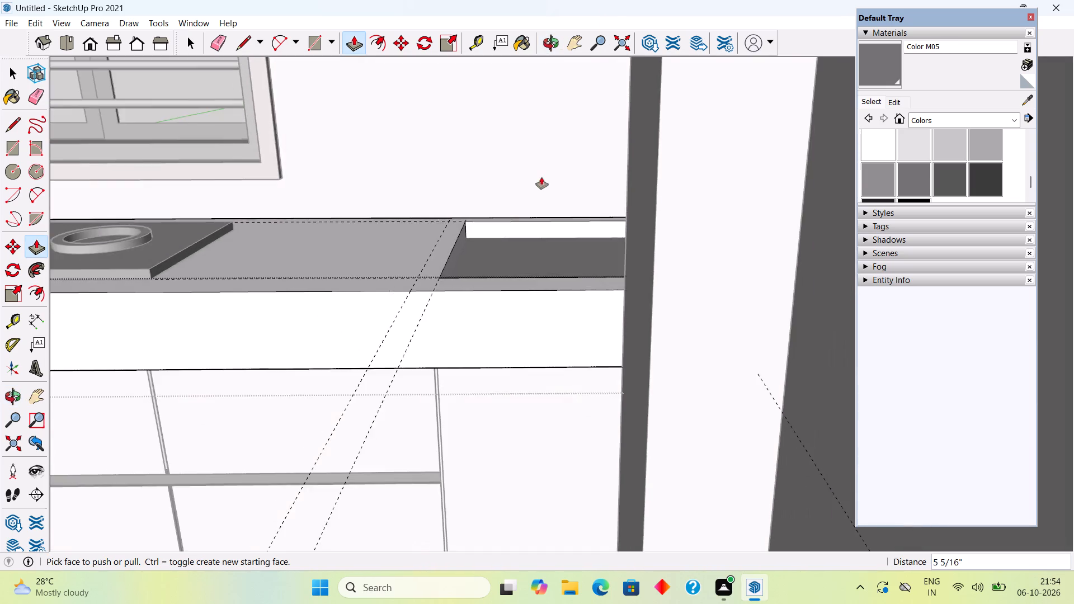
pyautogui.scroll(-4, 555, 254)
pyautogui.press('space')
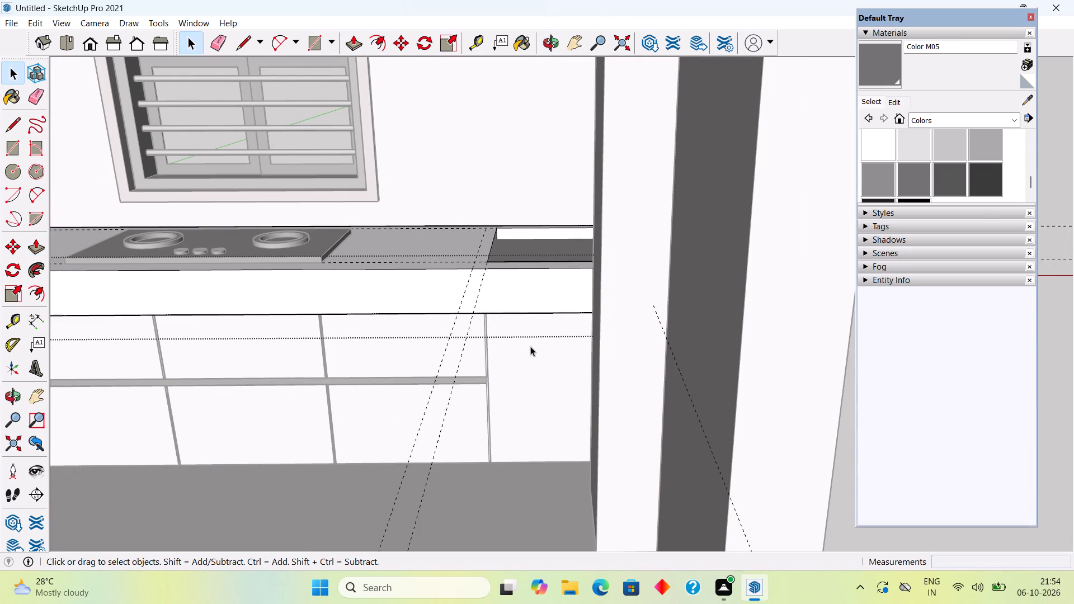
pyautogui.click(530, 346)
# Examine the kitchen with its new sink opening from outside and from the front.
pyautogui.moveTo(534, 320); pyautogui.dragTo(290, 115, button='middle')
pyautogui.scroll(-8, 284, 181)
pyautogui.moveTo(213, 257); pyautogui.dragTo(63, 540, button='middle')
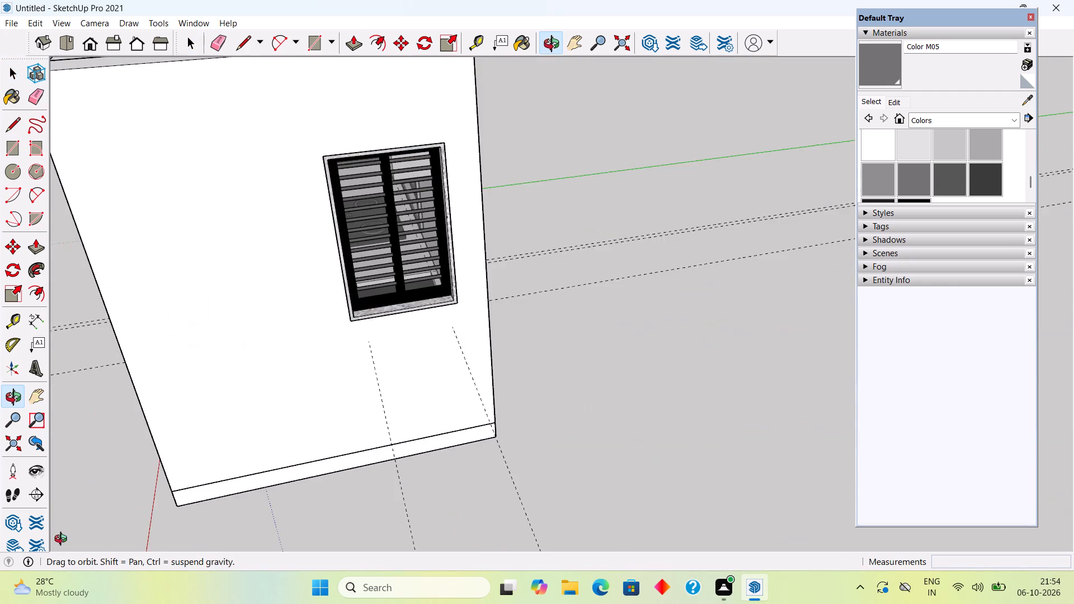
pyautogui.moveTo(63, 540); pyautogui.dragTo(97, 526, button='middle')
pyautogui.scroll(-4, 101, 513)
pyautogui.moveTo(34, 602); pyautogui.dragTo(59, 597, button='middle')
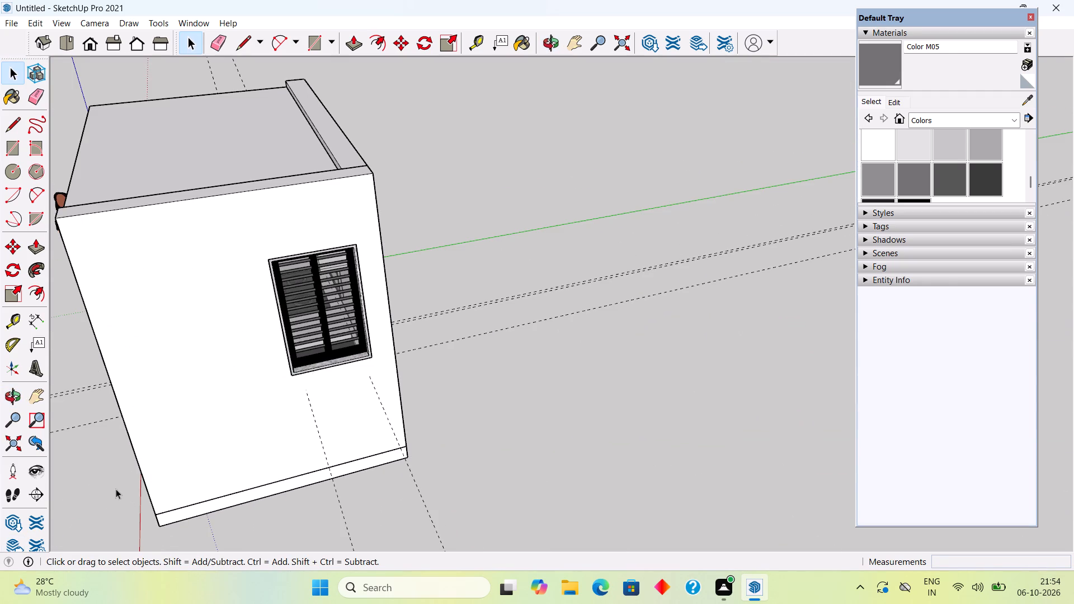
pyautogui.moveTo(115, 489); pyautogui.dragTo(478, 383, button='middle')
pyautogui.scroll(-3, 478, 383)
pyautogui.moveTo(481, 385); pyautogui.dragTo(580, 409, button='middle')
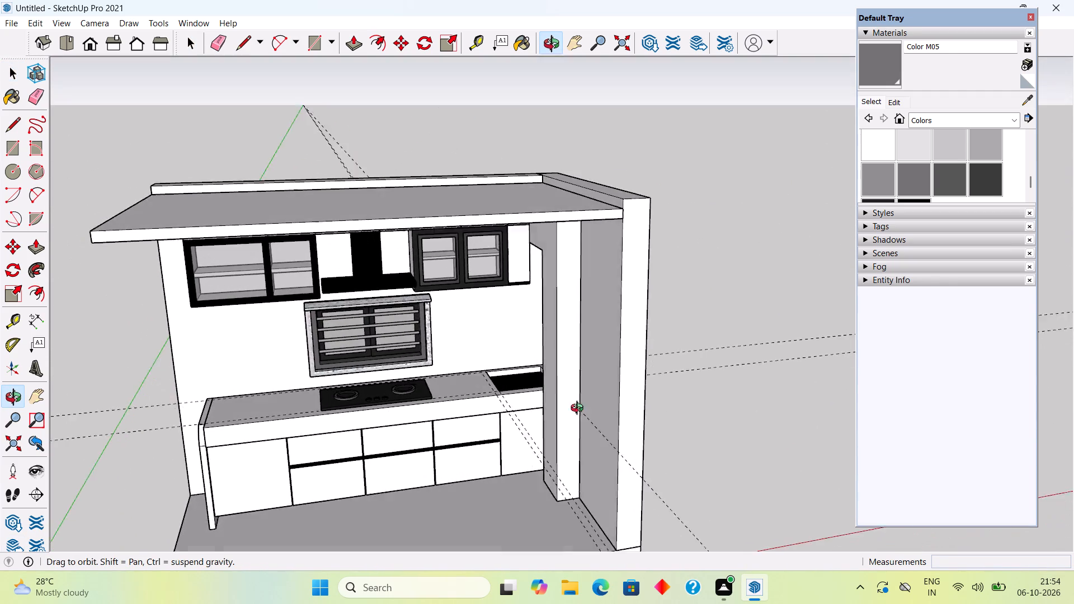
pyautogui.moveTo(580, 409); pyautogui.dragTo(648, 418, button='middle')
# Open the cabinet group beneath the sink opening for editing and select its black top face.
pyautogui.scroll(4, 500, 399)
pyautogui.scroll(3, 572, 394)
pyautogui.scroll(1, 506, 365)
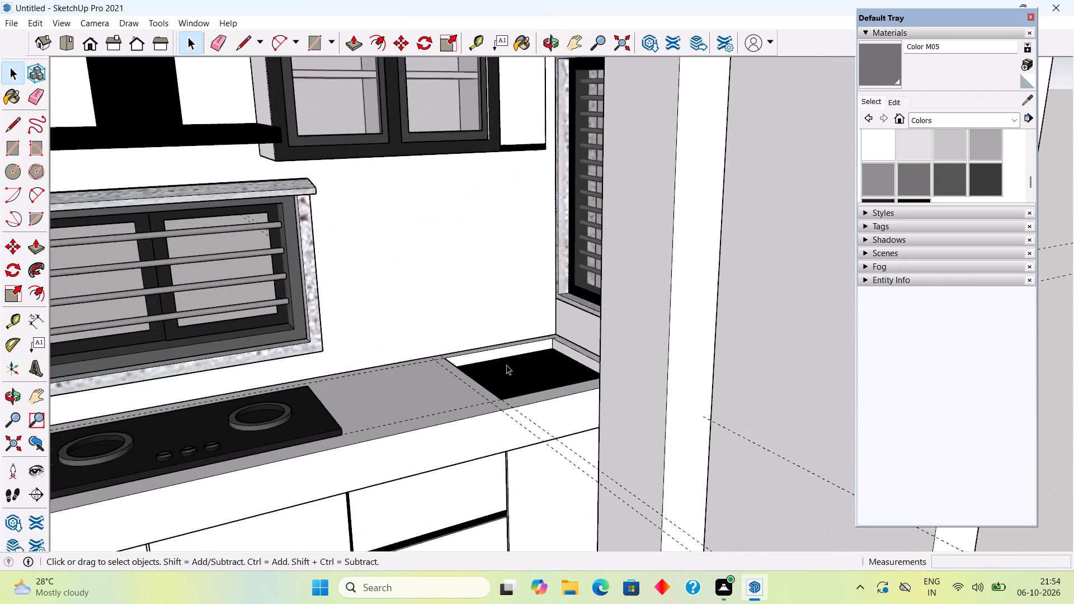
pyautogui.scroll(9, 506, 365)
pyautogui.moveTo(481, 404); pyautogui.dragTo(414, 522, button='middle')
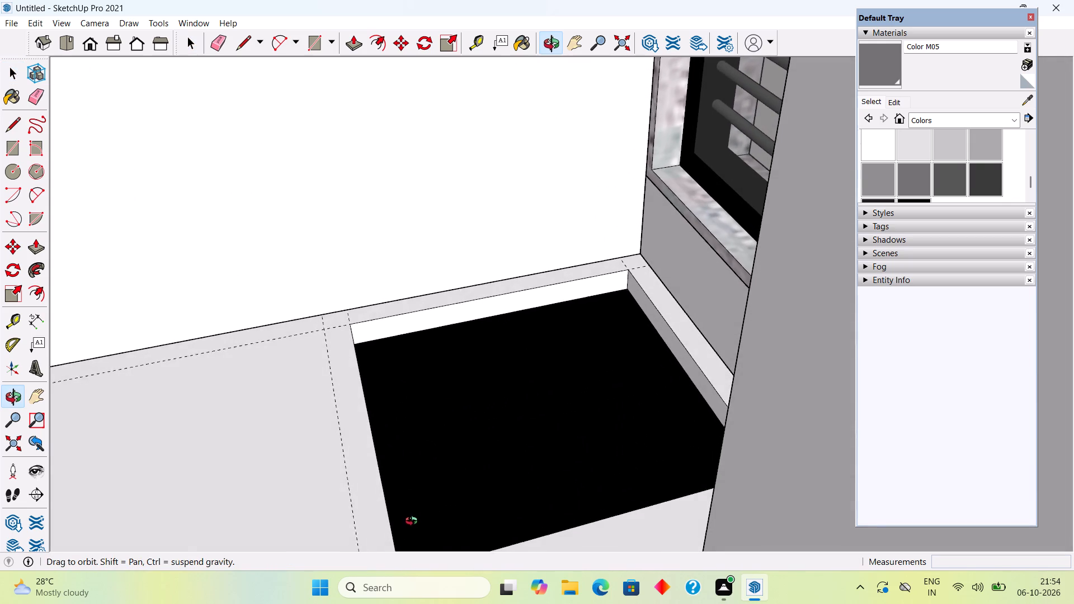
pyautogui.moveTo(414, 522); pyautogui.dragTo(413, 527, button='middle')
pyautogui.tripleClick(475, 453)
pyautogui.click(475, 453)
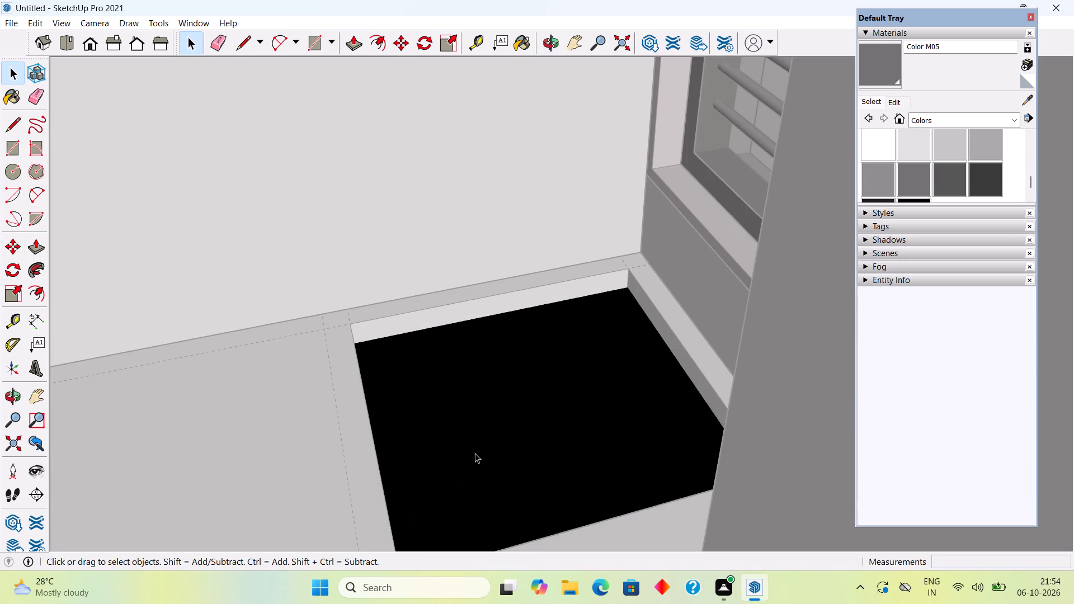
pyautogui.click(475, 443)
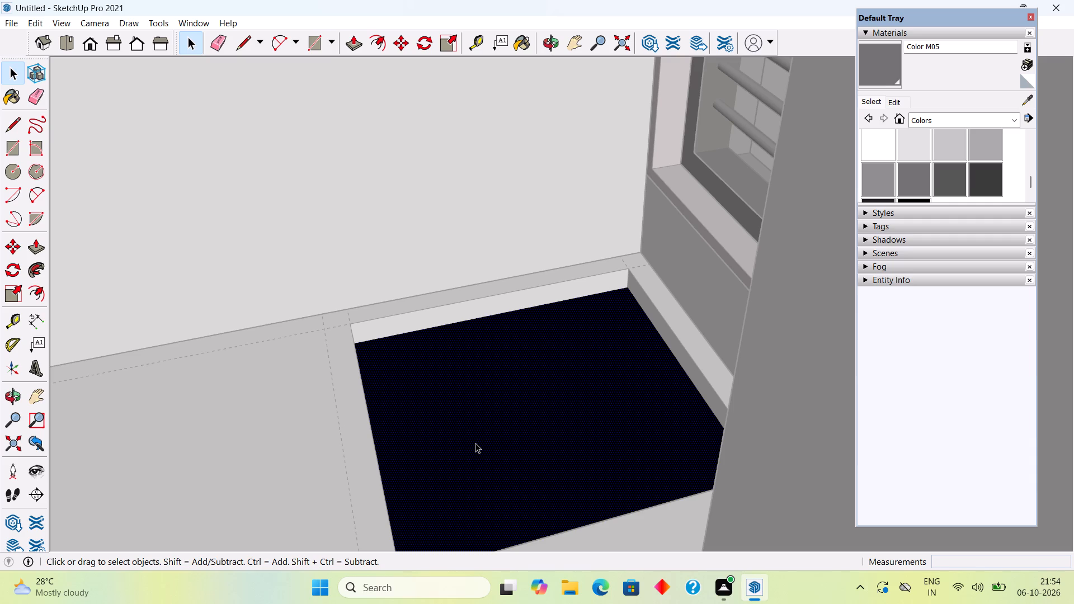
# Draw a rectangle about 2' by 2' on the cabinet's black top face, spanning opposite corners of the sink opening.
pyautogui.moveTo(446, 402); pyautogui.dragTo(359, 414, button='middle')
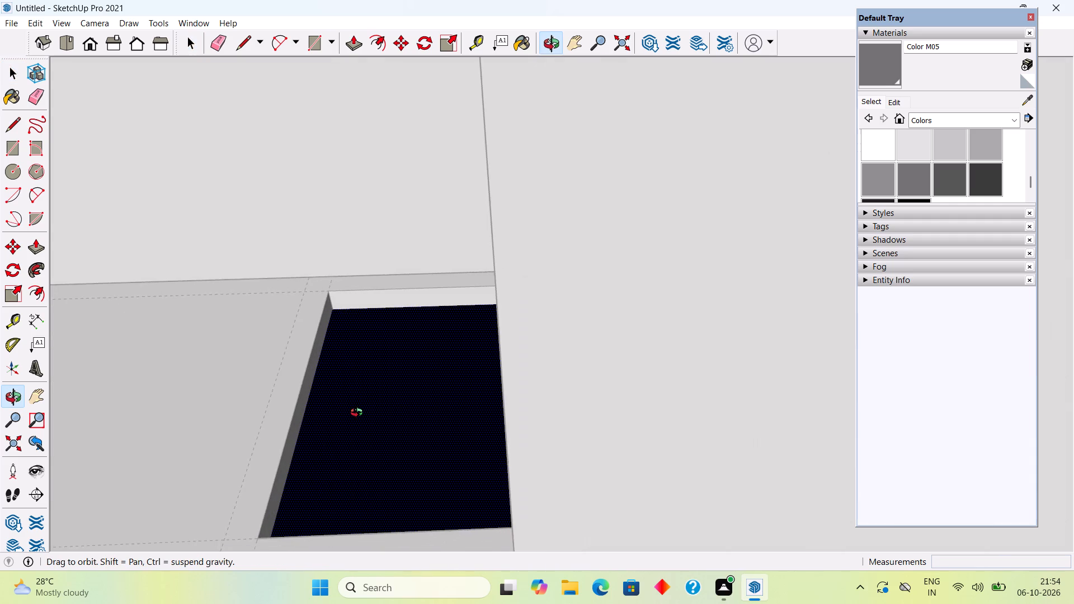
pyautogui.moveTo(359, 414); pyautogui.dragTo(376, 407, button='middle')
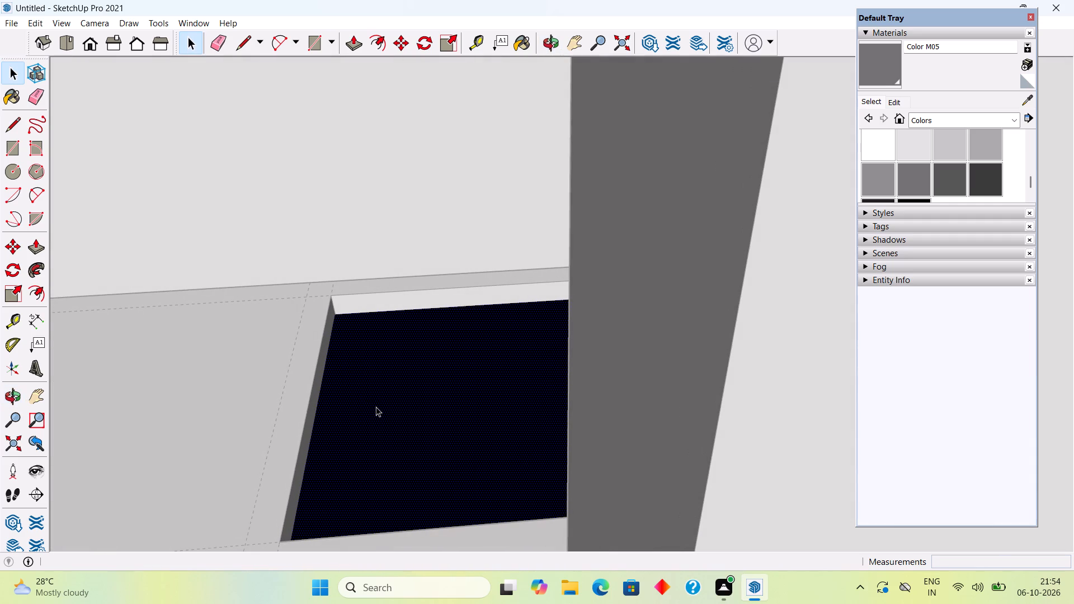
pyautogui.press('r')
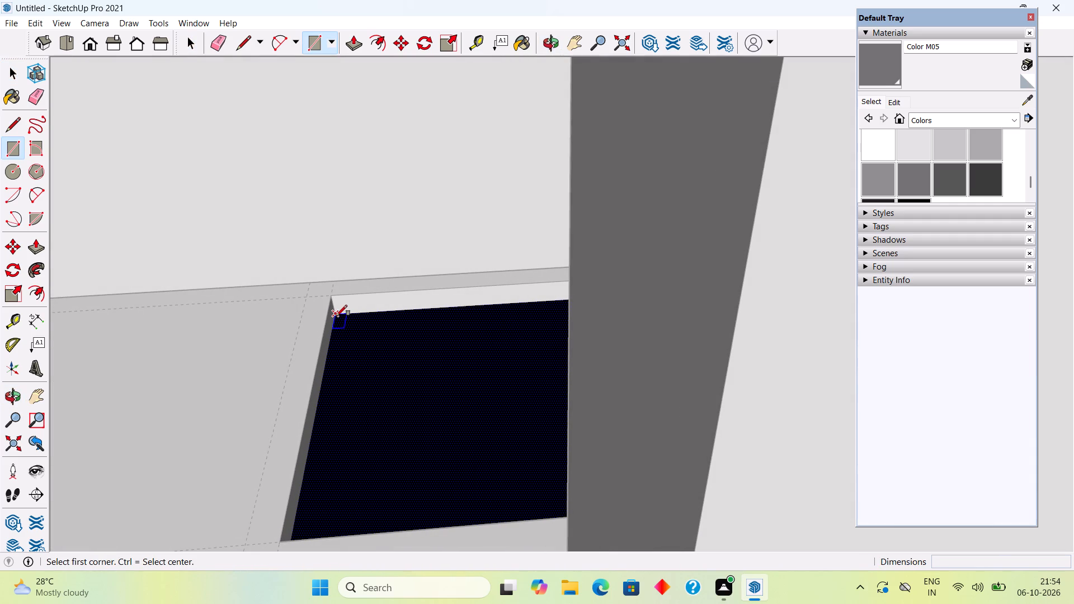
pyautogui.click(336, 316)
pyautogui.moveTo(493, 378); pyautogui.dragTo(604, 422, button='middle')
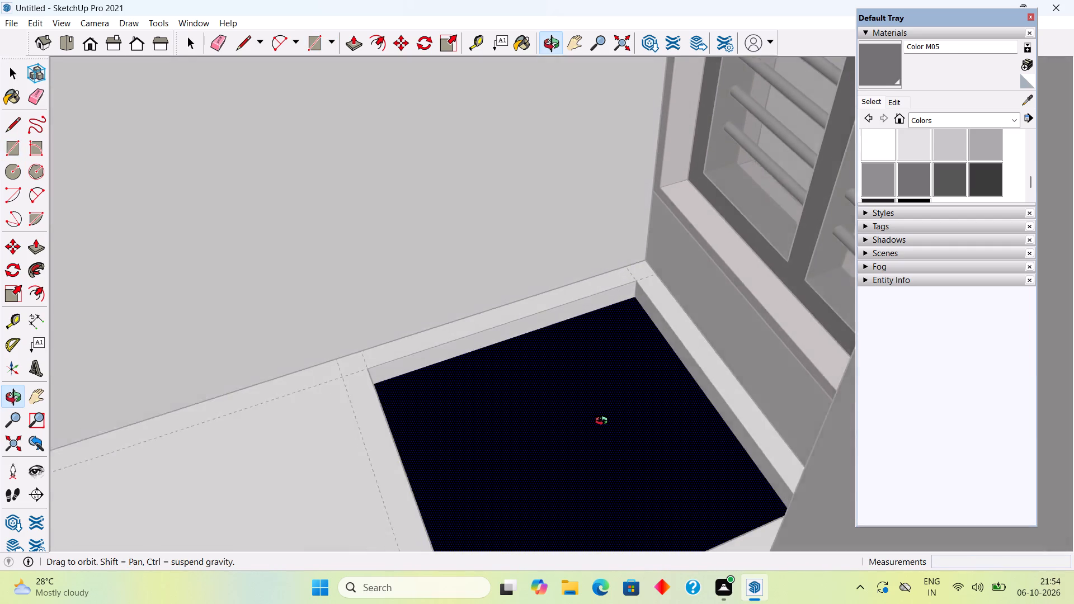
pyautogui.moveTo(604, 422); pyautogui.dragTo(619, 423, button='middle')
pyautogui.moveTo(710, 440); pyautogui.dragTo(805, 461, button='middle')
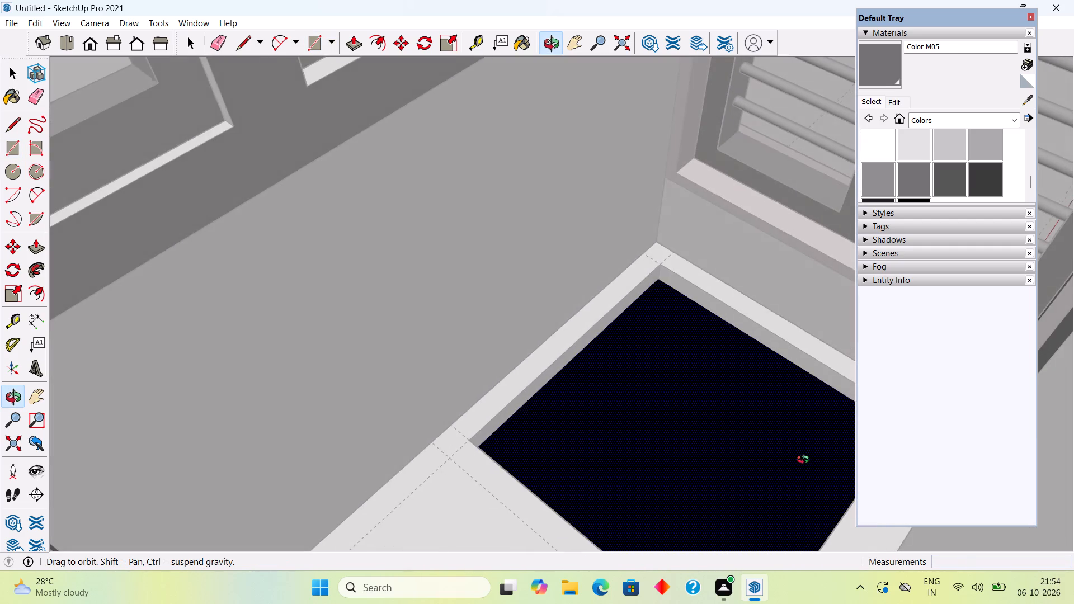
pyautogui.moveTo(805, 461); pyautogui.dragTo(788, 457, button='middle')
pyautogui.scroll(-2, 788, 457)
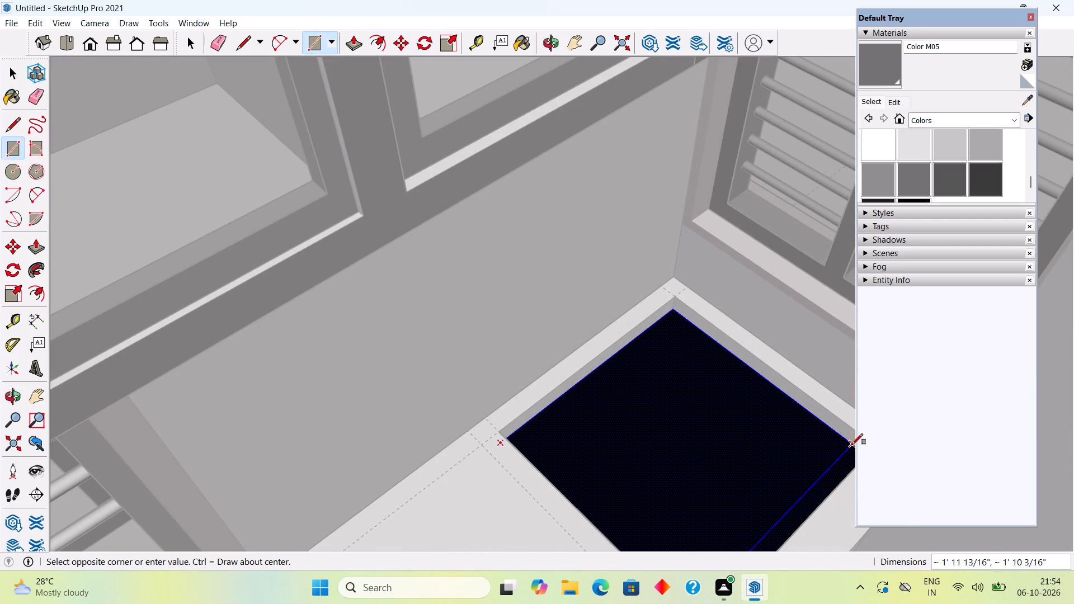
pyautogui.moveTo(847, 446); pyautogui.dragTo(880, 493, button='middle')
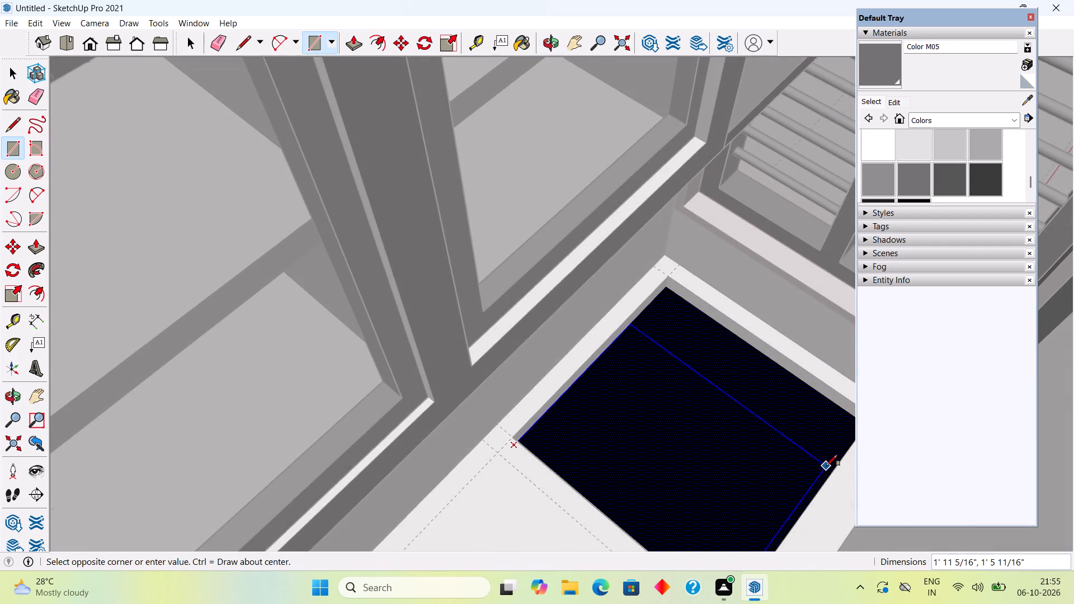
pyautogui.scroll(5, 826, 466)
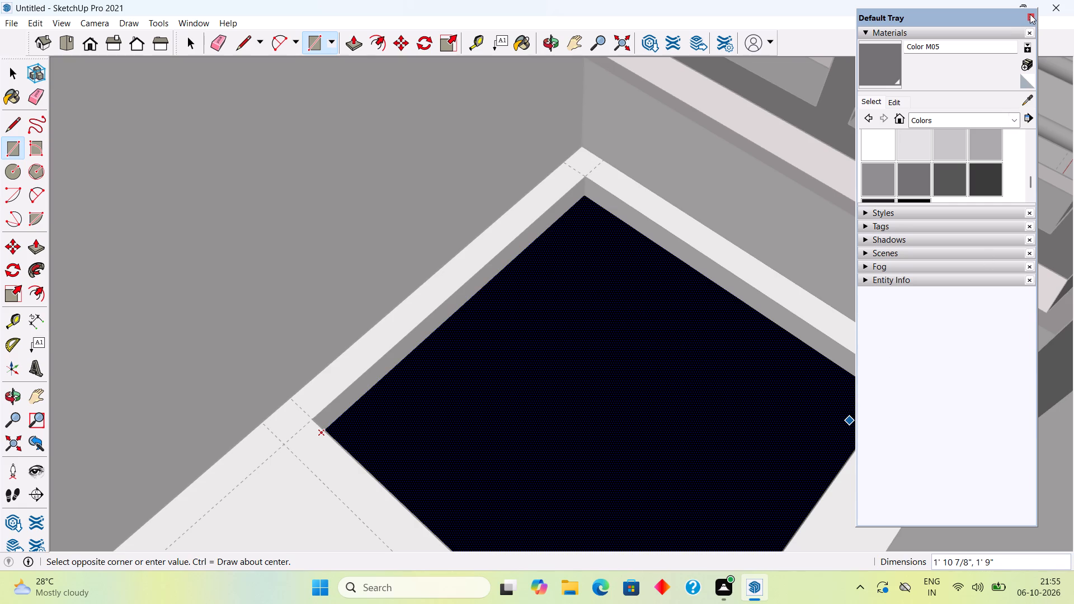
pyautogui.click(1030, 14)
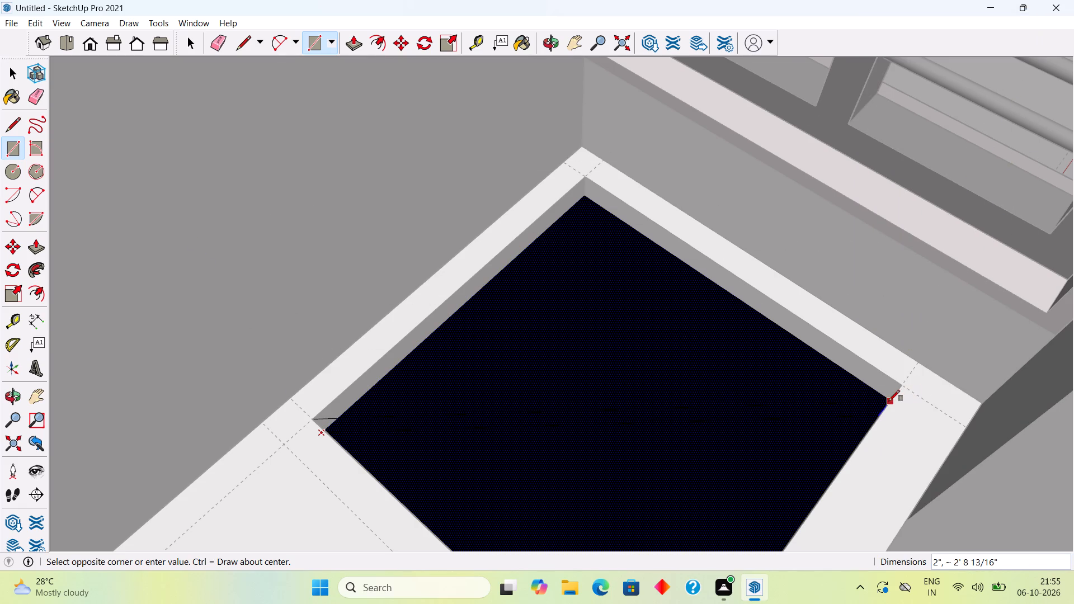
pyautogui.scroll(15, 873, 401)
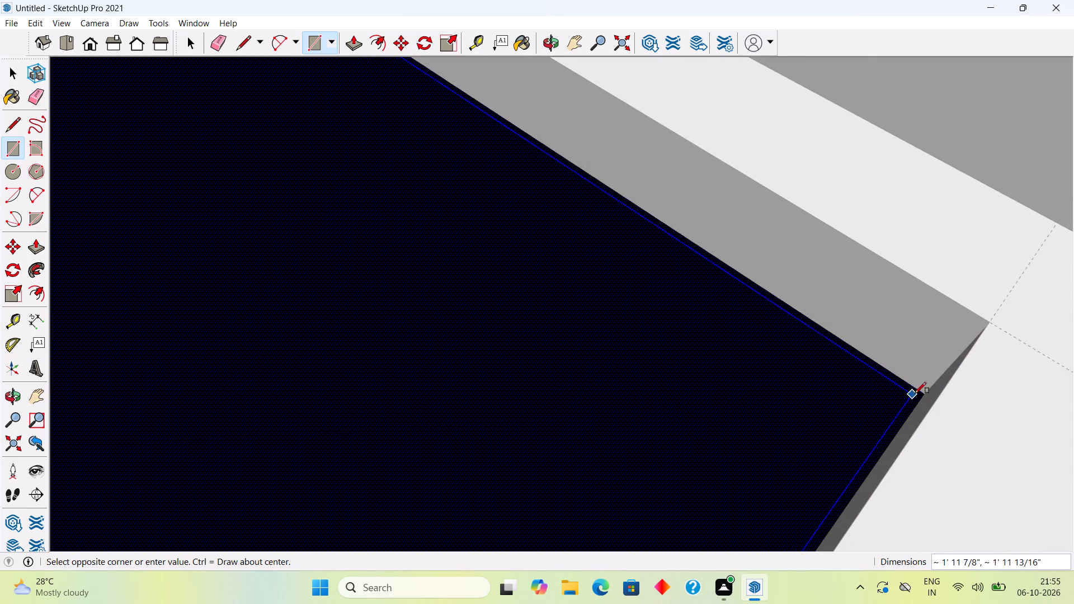
pyautogui.click(924, 395)
pyautogui.press('space')
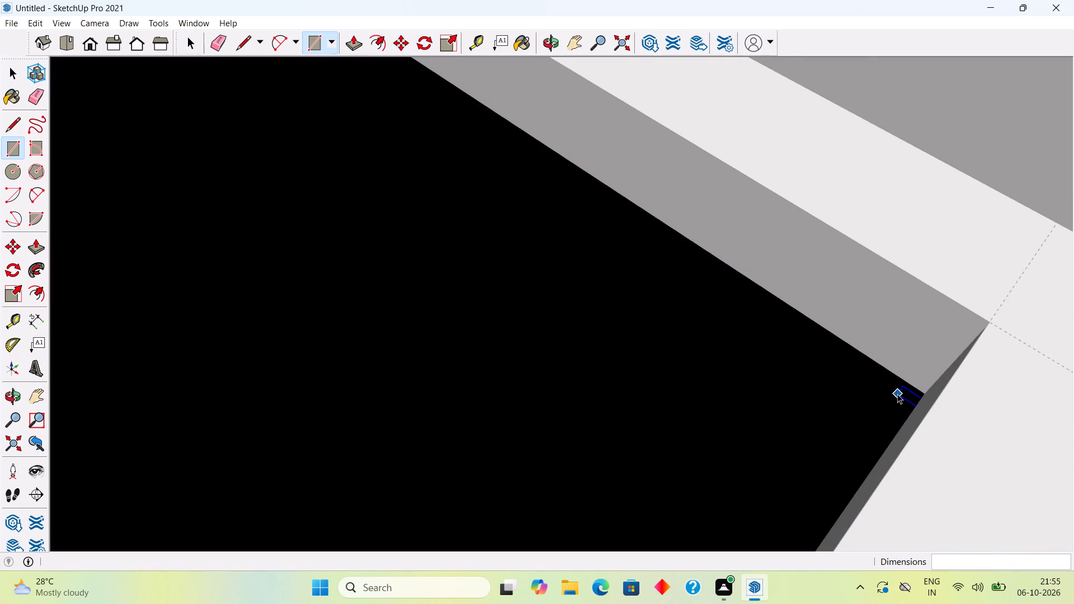
# Push the new rectangle down into the cabinet top beneath the sink opening.
pyautogui.click(671, 402)
pyautogui.scroll(-11, 671, 402)
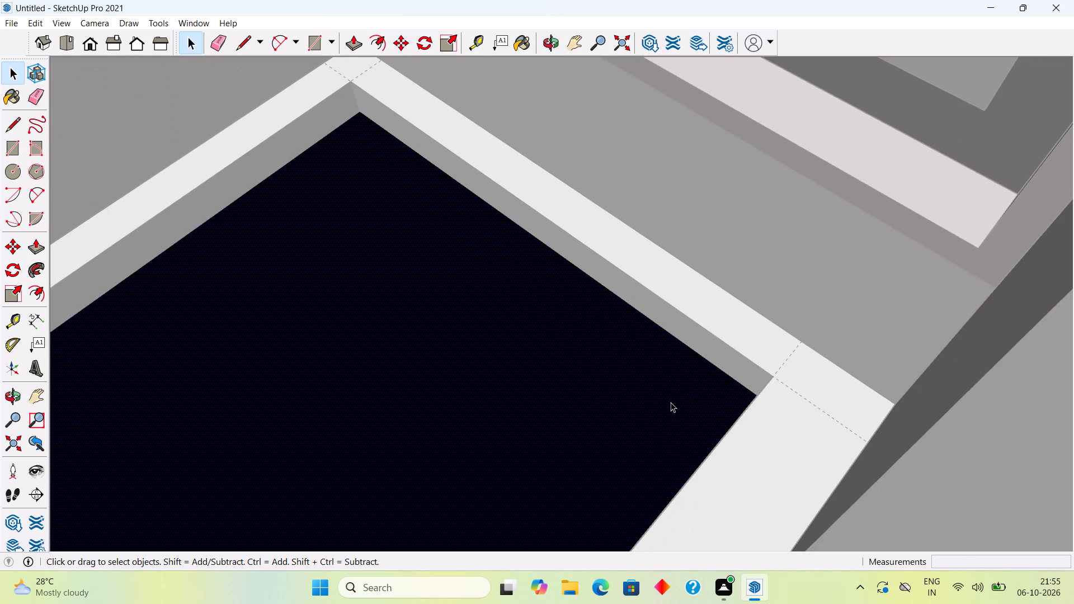
pyautogui.press('p')
pyautogui.moveTo(599, 410); pyautogui.dragTo(528, 427)
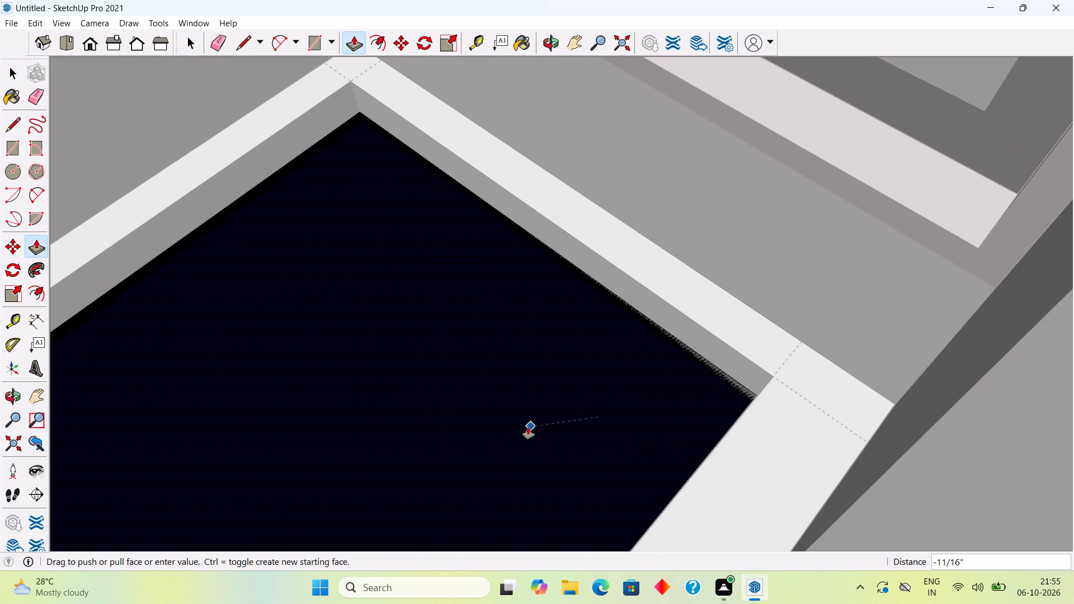
pyautogui.moveTo(528, 427); pyautogui.dragTo(503, 438)
pyautogui.scroll(-5, 501, 437)
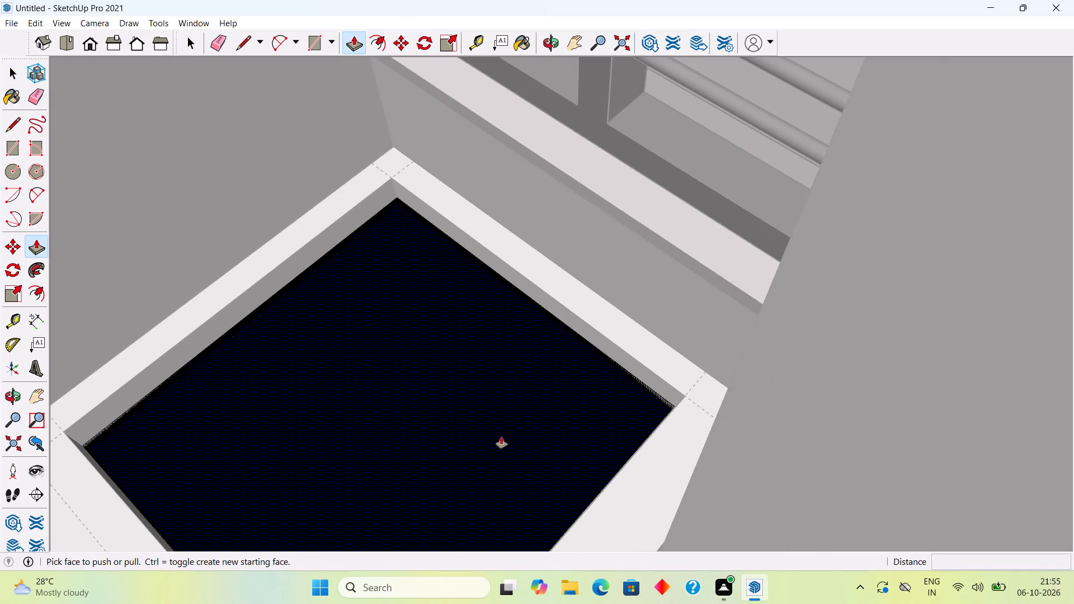
pyautogui.moveTo(472, 430); pyautogui.dragTo(333, 416, button='middle')
pyautogui.moveTo(321, 408); pyautogui.dragTo(323, 423)
pyautogui.press('space')
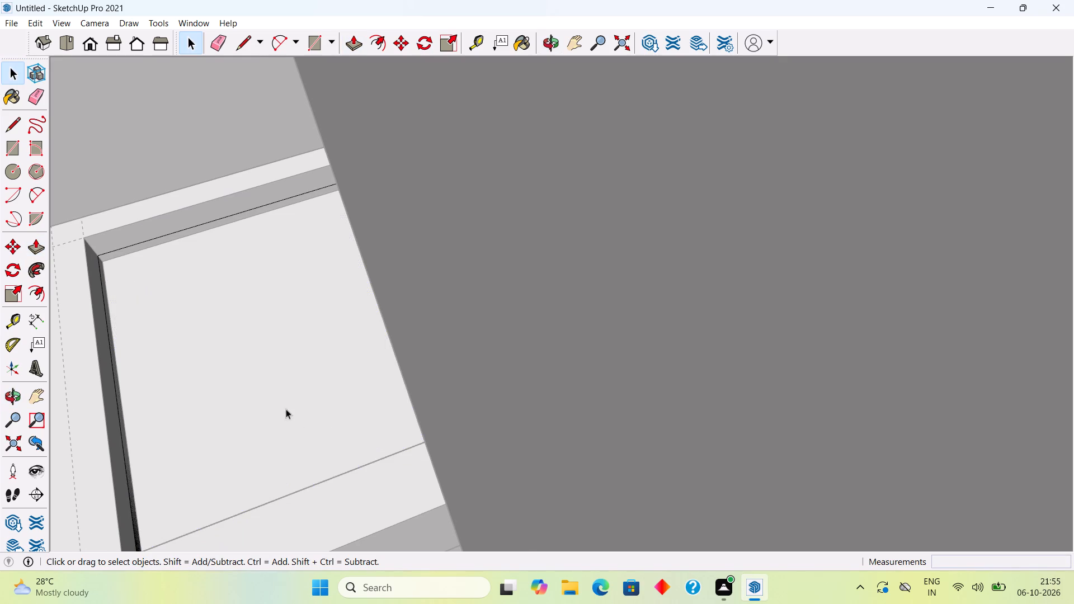
# Bring the whole kitchen model back into view.
pyautogui.scroll(2, 145, 346)
pyautogui.scroll(-4, 112, 329)
pyautogui.scroll(-3, 186, 358)
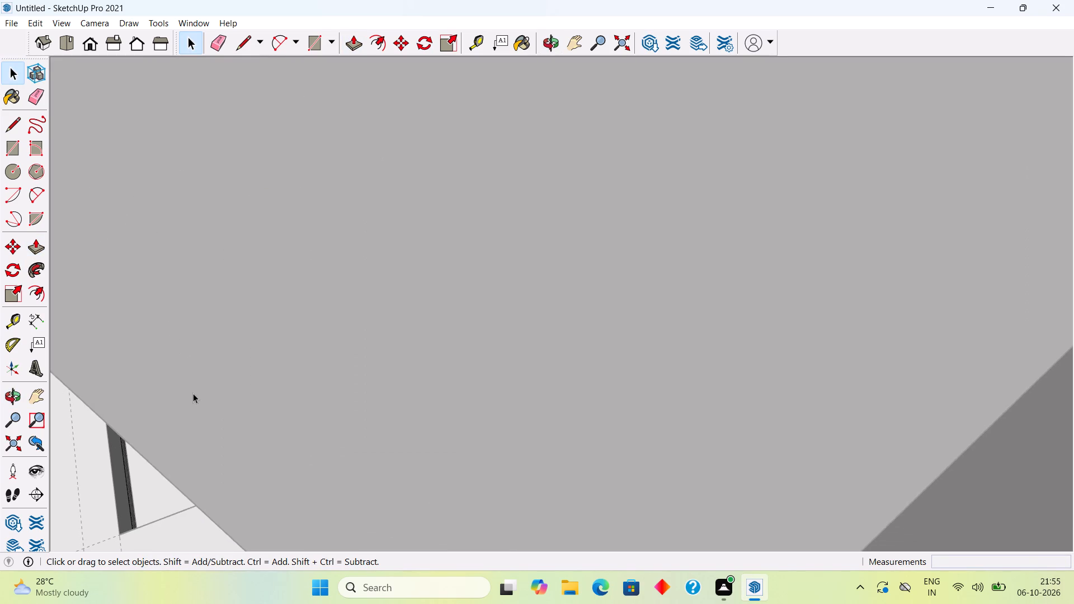
pyautogui.scroll(-4, 185, 412)
pyautogui.moveTo(151, 436); pyautogui.dragTo(178, 364, button='middle')
pyautogui.scroll(-9, 178, 364)
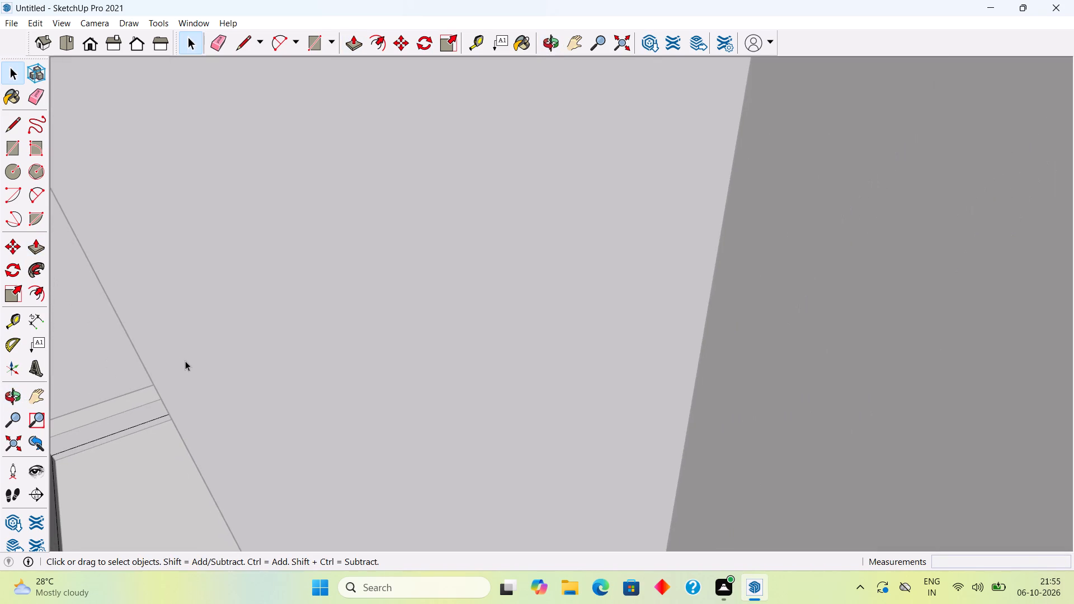
pyautogui.click(17, 439)
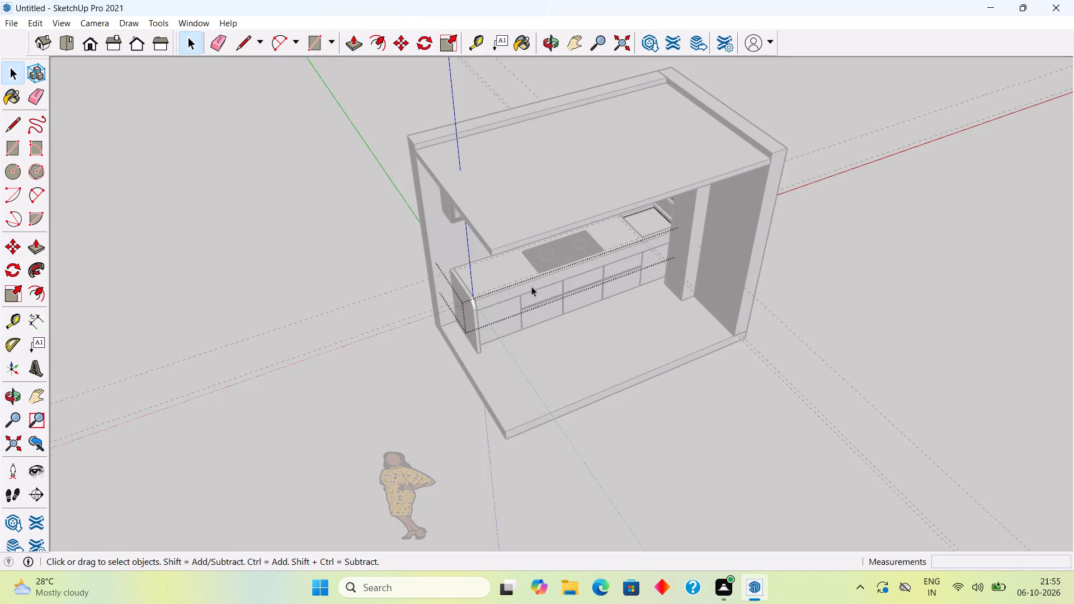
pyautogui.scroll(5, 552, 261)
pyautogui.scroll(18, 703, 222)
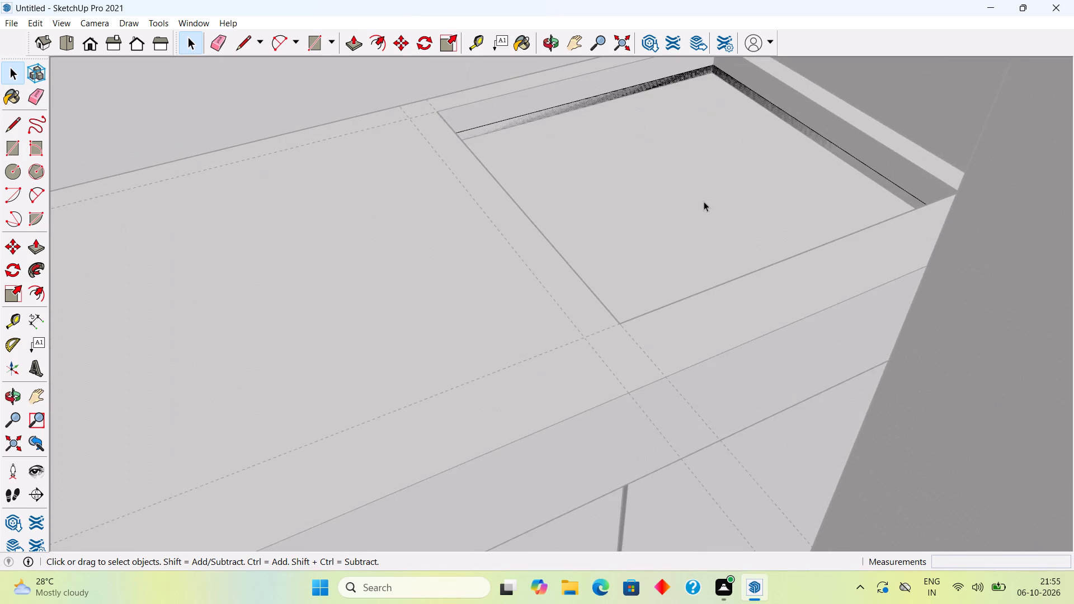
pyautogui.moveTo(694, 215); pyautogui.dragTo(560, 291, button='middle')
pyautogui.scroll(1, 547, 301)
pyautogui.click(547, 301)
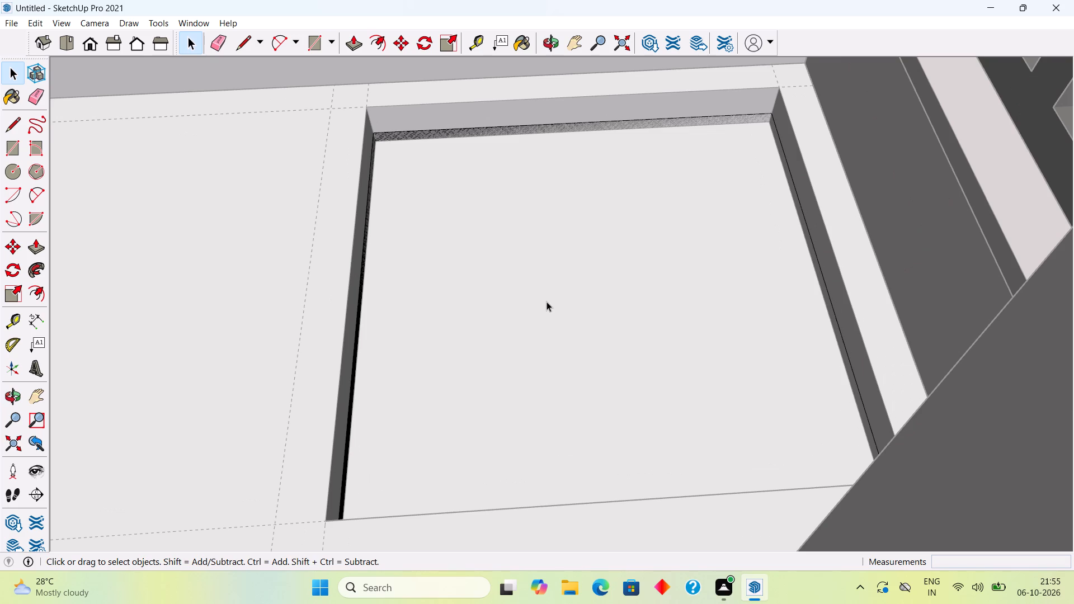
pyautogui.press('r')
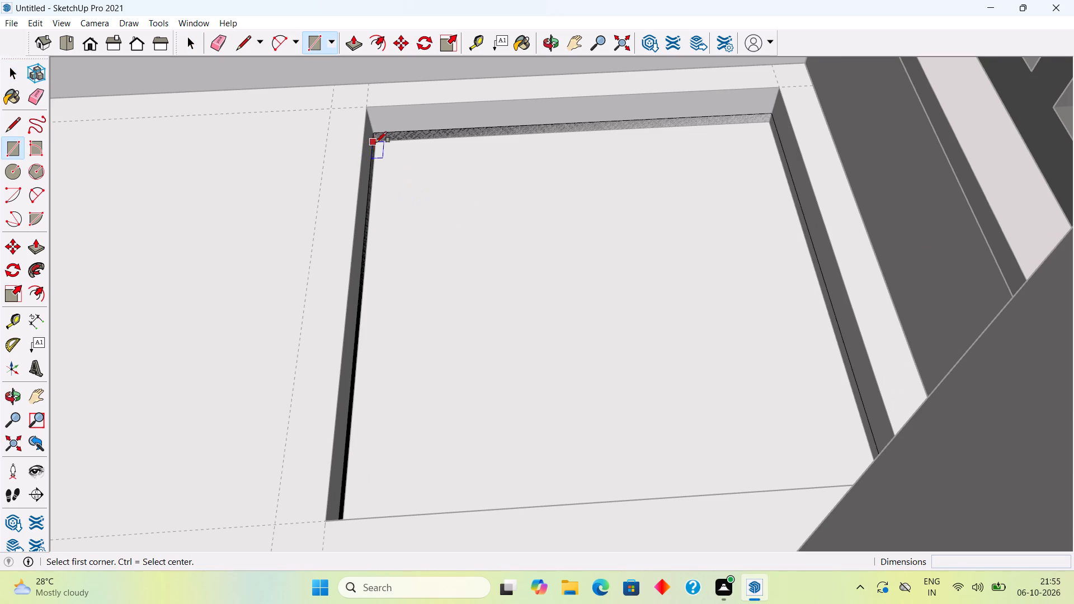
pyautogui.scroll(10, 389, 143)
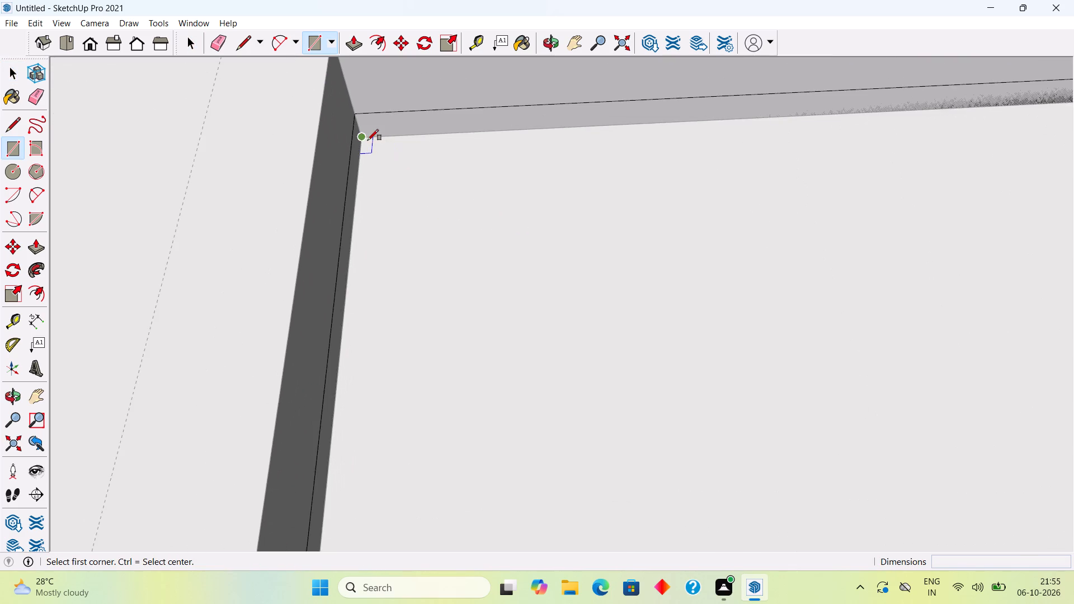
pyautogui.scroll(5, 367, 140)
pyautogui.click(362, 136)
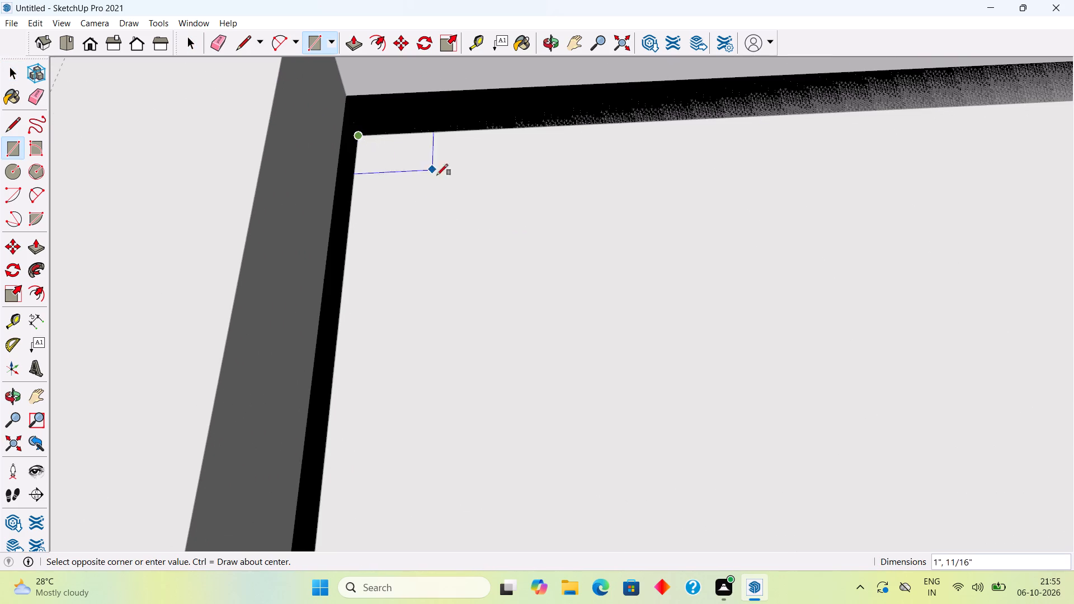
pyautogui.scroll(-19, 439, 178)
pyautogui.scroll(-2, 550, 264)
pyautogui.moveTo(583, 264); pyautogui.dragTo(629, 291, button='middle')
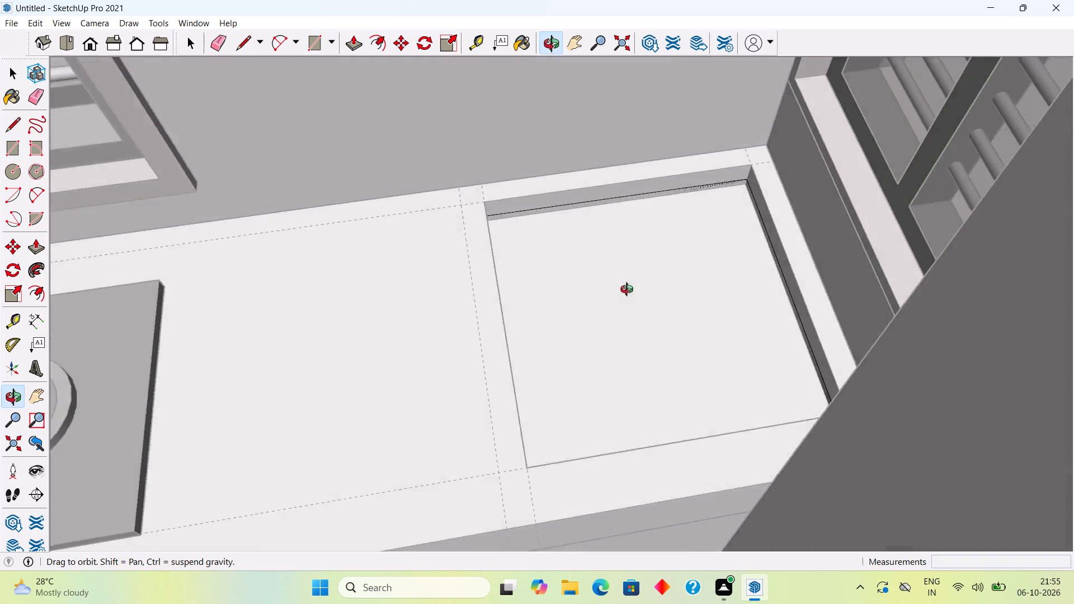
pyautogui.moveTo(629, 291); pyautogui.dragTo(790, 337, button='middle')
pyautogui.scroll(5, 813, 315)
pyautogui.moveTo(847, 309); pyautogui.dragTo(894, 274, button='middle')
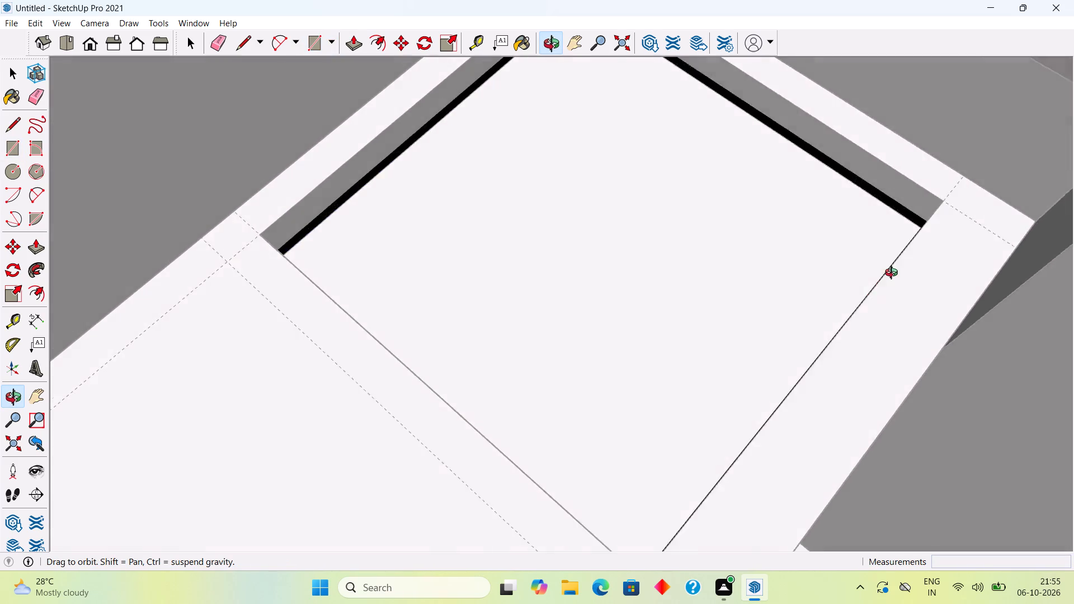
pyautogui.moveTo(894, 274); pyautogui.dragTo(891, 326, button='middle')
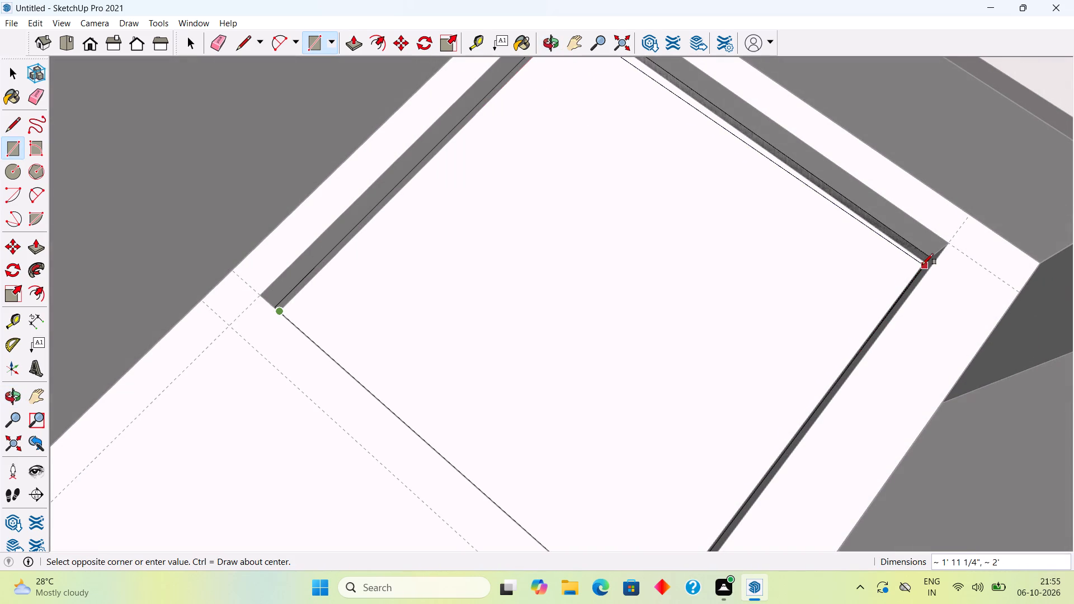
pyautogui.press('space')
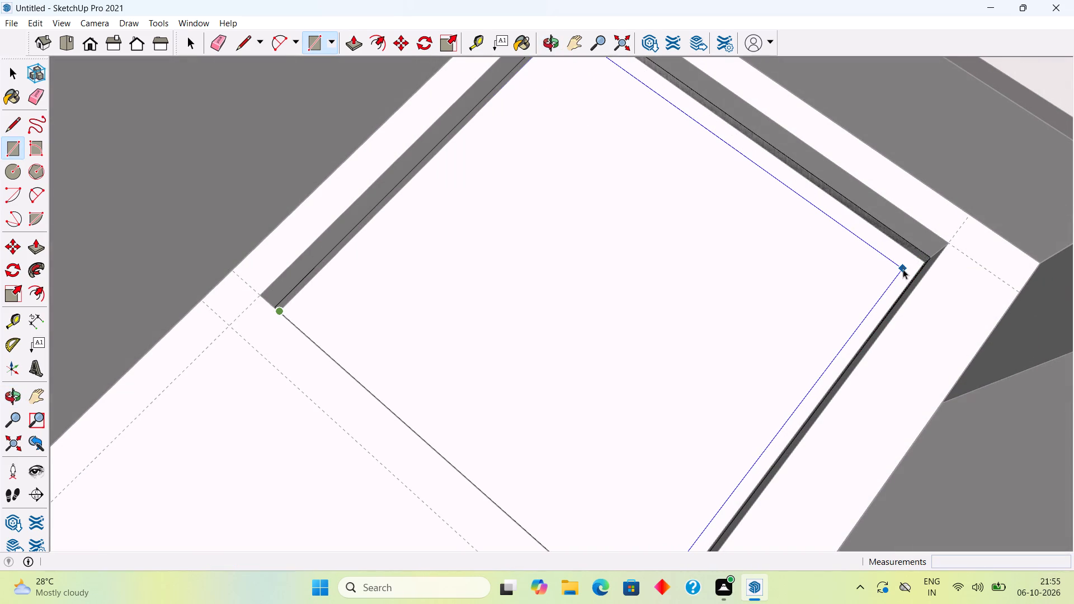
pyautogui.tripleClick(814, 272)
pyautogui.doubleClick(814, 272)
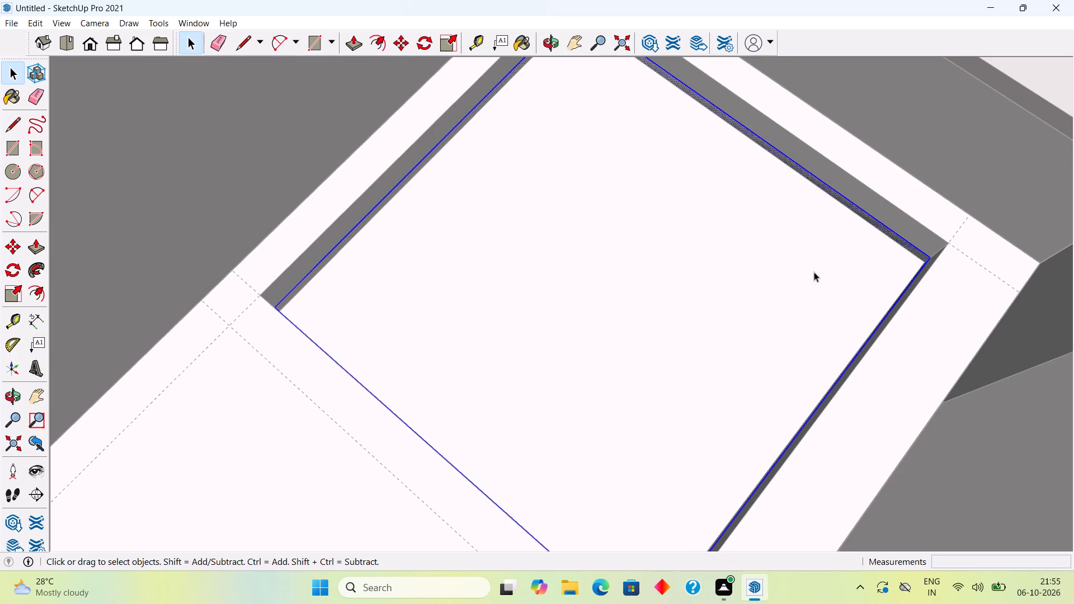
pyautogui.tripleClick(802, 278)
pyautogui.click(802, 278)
# Close the cabinet group that is open for editing.
pyautogui.scroll(-4, 791, 281)
pyautogui.click(718, 305)
pyautogui.moveTo(718, 305); pyautogui.dragTo(868, 4, button='middle')
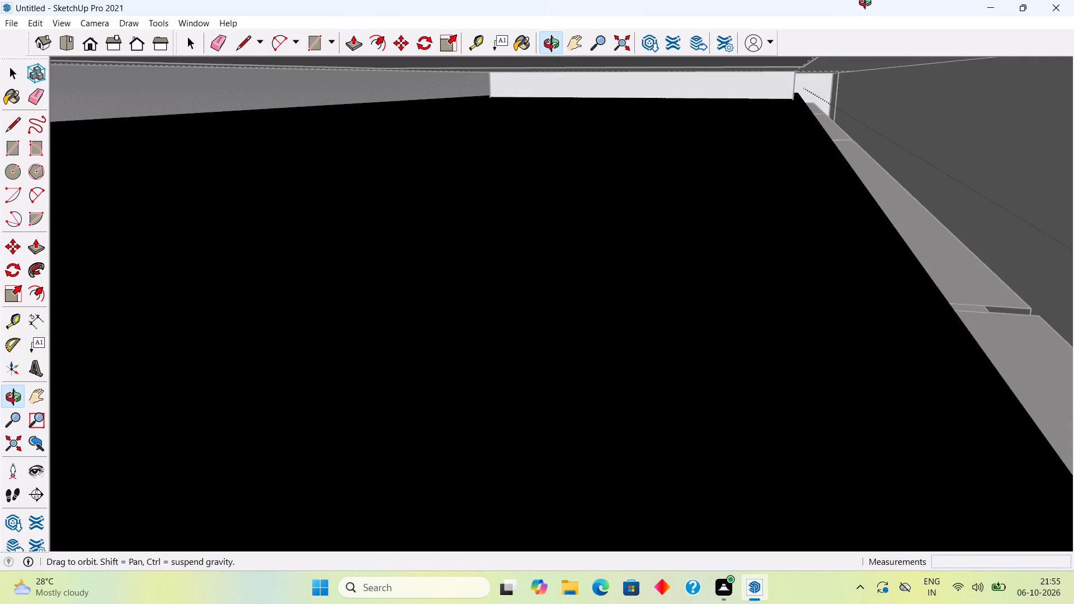
pyautogui.moveTo(868, 4); pyautogui.dragTo(746, 117, button='middle')
pyautogui.scroll(-11, 746, 117)
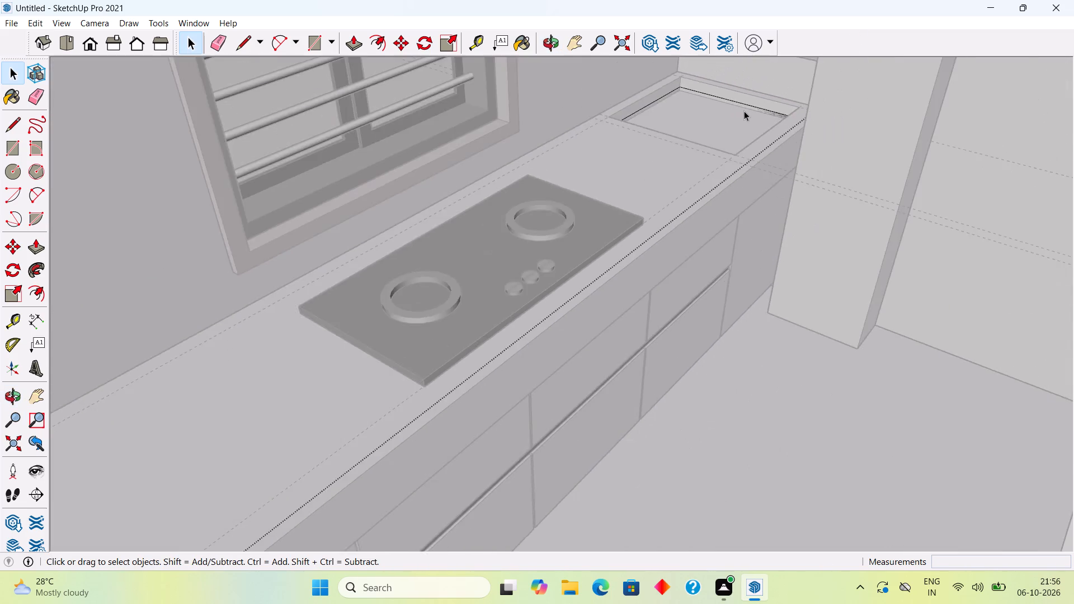
pyautogui.scroll(-6, 744, 111)
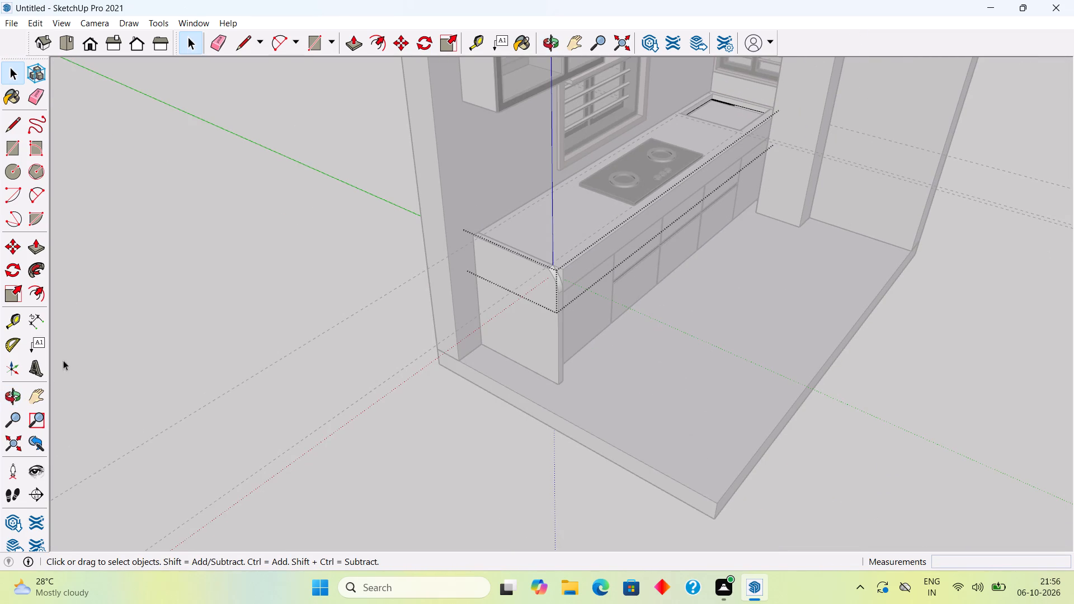
pyautogui.click(280, 223)
pyautogui.doubleClick(315, 238)
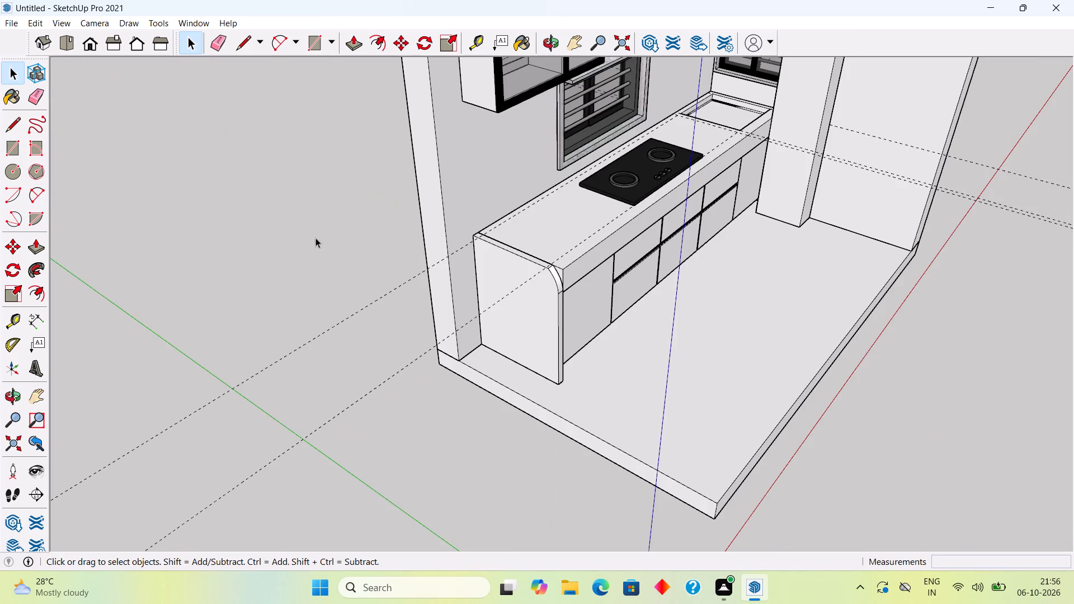
# Open the countertop group and paint the bottom face of the sink recess with Color M07.
pyautogui.moveTo(480, 247); pyautogui.dragTo(119, 297, button='middle')
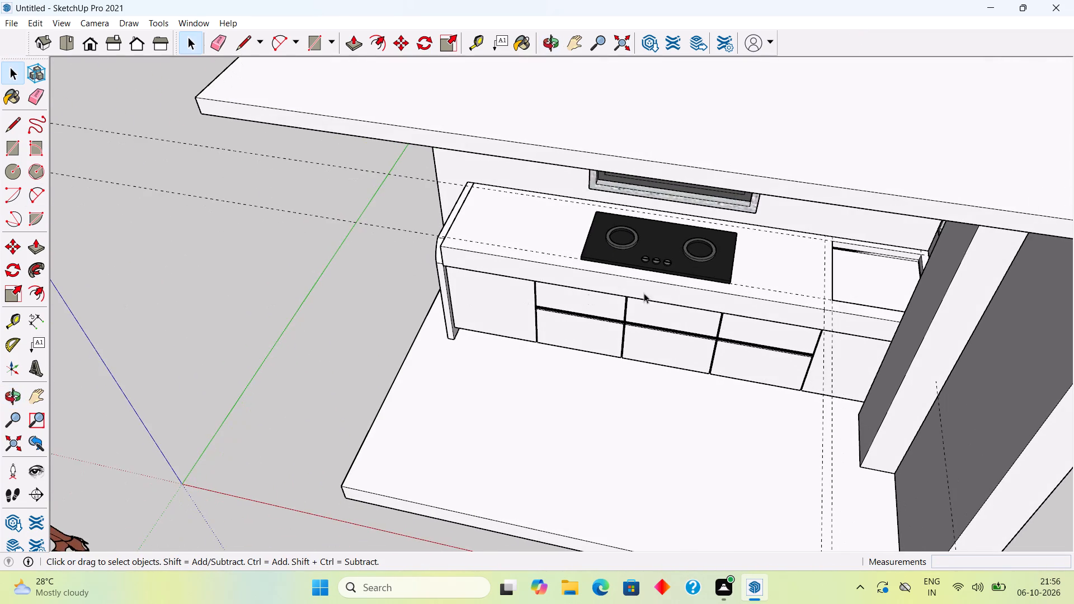
pyautogui.scroll(3, 664, 290)
pyautogui.tripleClick(939, 300)
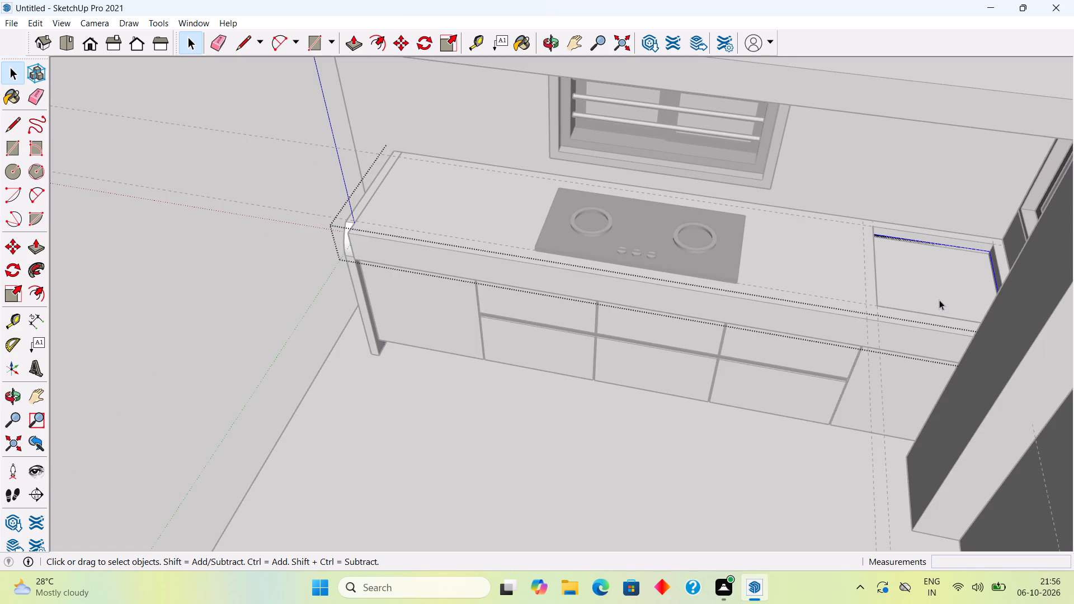
pyautogui.click(939, 300)
pyautogui.click(938, 296)
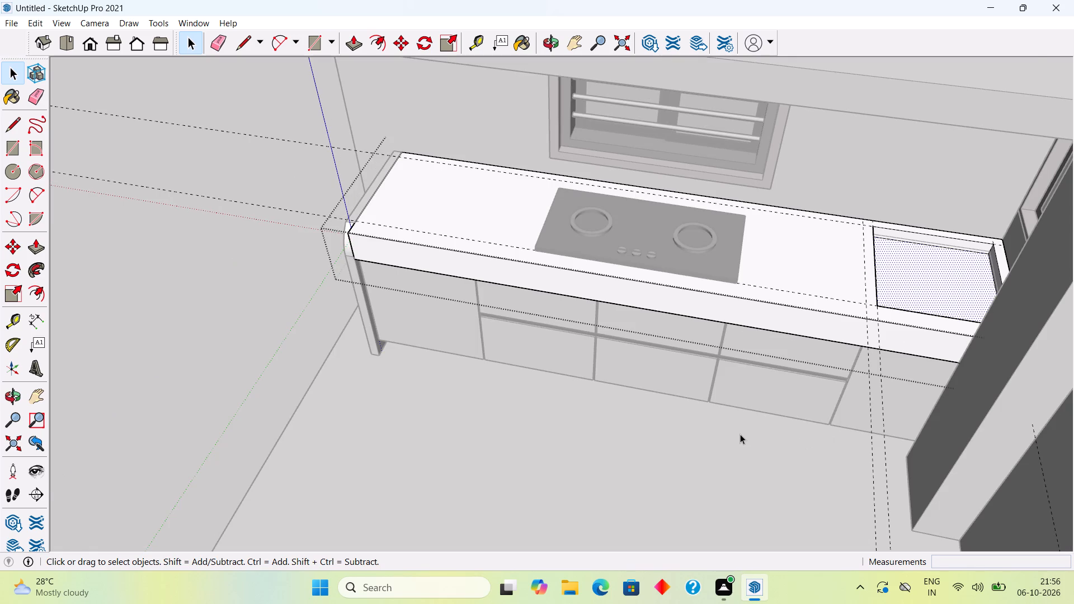
pyautogui.press('b')
pyautogui.keyDown('shift'); pyautogui.moveTo(743, 410); pyautogui.dragTo(633, 384, button='middle'); pyautogui.keyUp('shift')
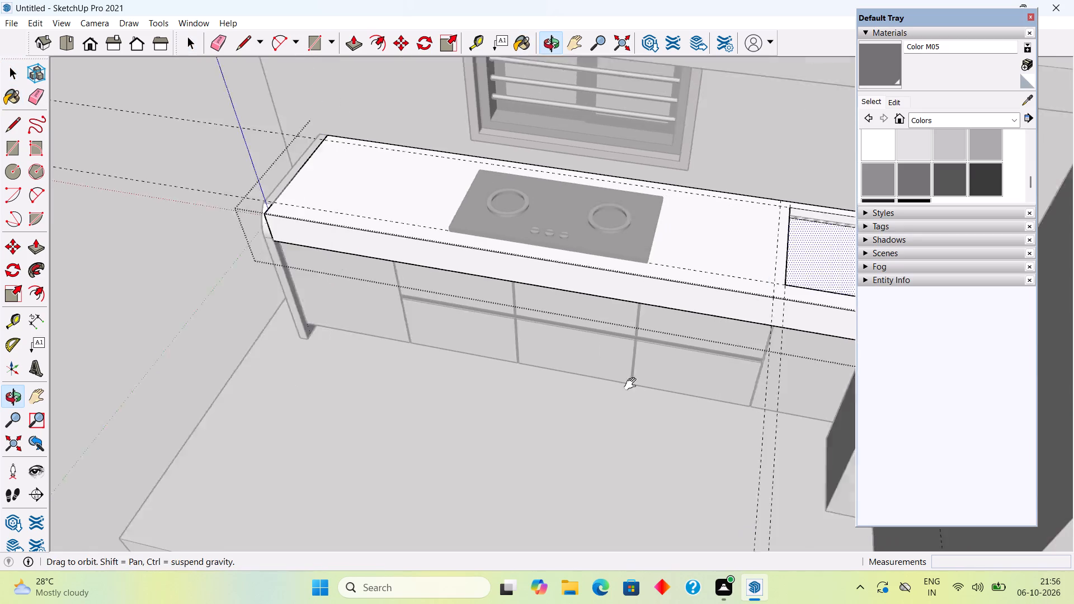
pyautogui.keyDown('shift'); pyautogui.moveTo(633, 384); pyautogui.dragTo(505, 379, button='middle'); pyautogui.keyUp('shift')
pyautogui.moveTo(500, 361); pyautogui.dragTo(661, 351, button='middle')
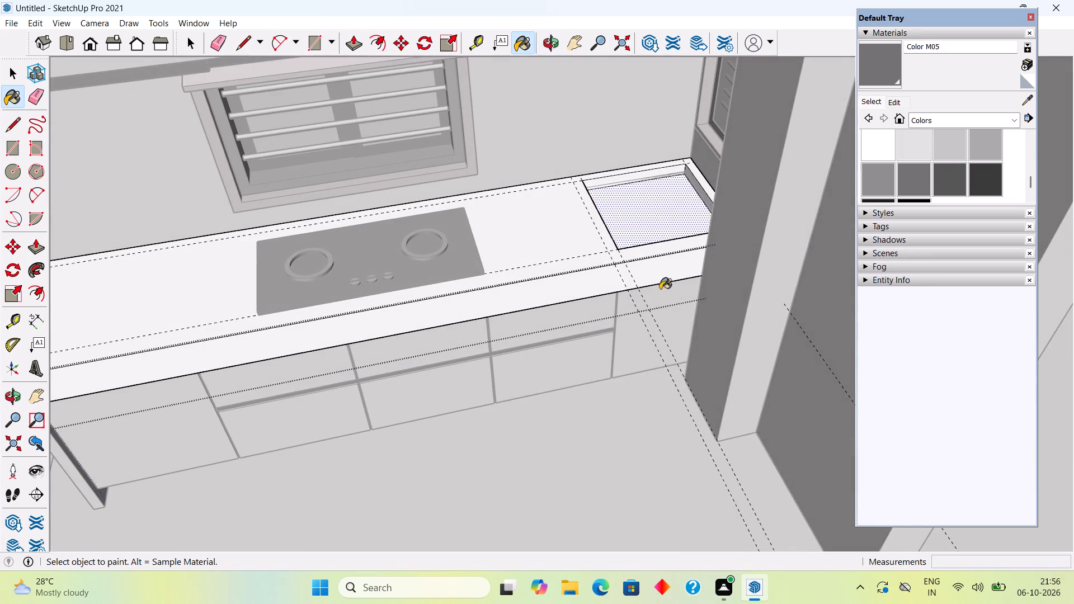
pyautogui.scroll(5, 662, 218)
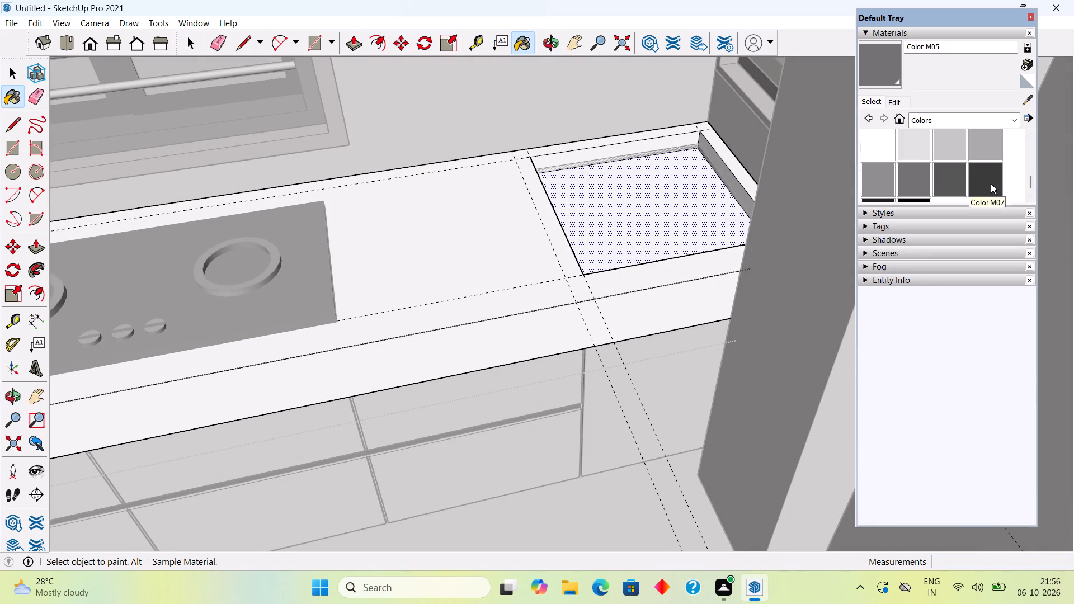
pyautogui.click(991, 183)
pyautogui.click(623, 230)
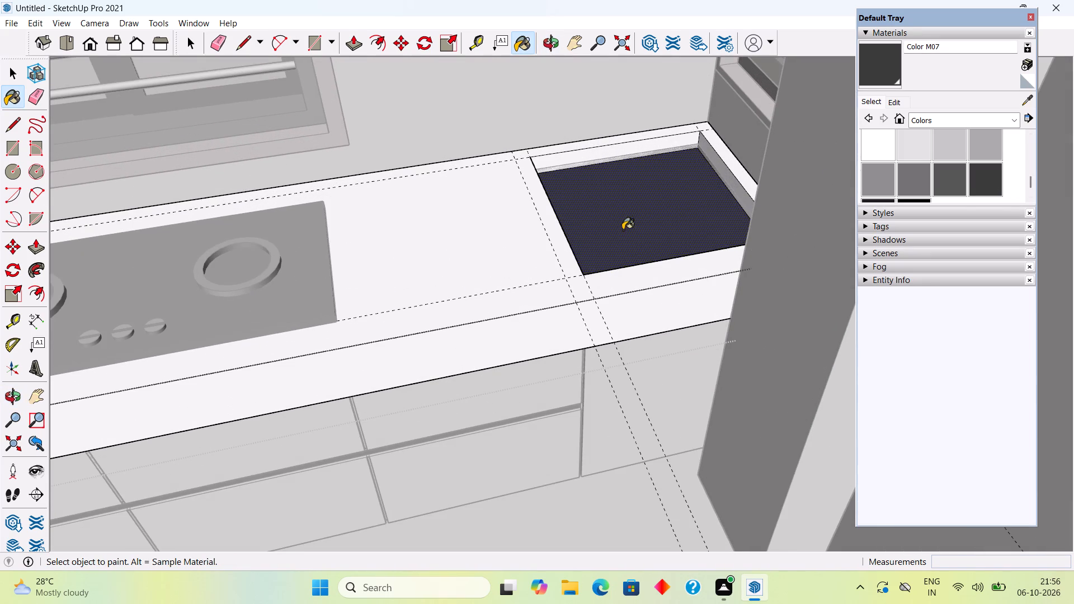
pyautogui.press('space')
# Paint the sink recess's back wall and both side walls with Color M07.
pyautogui.scroll(5, 607, 183)
pyautogui.moveTo(577, 171); pyautogui.dragTo(485, 172, button='middle')
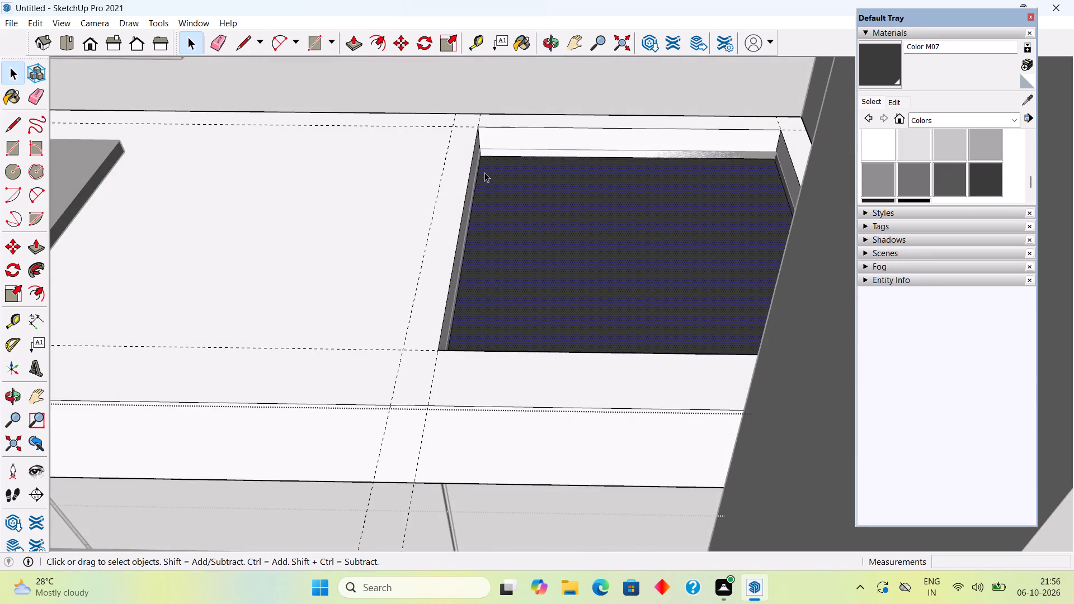
pyautogui.scroll(5, 495, 155)
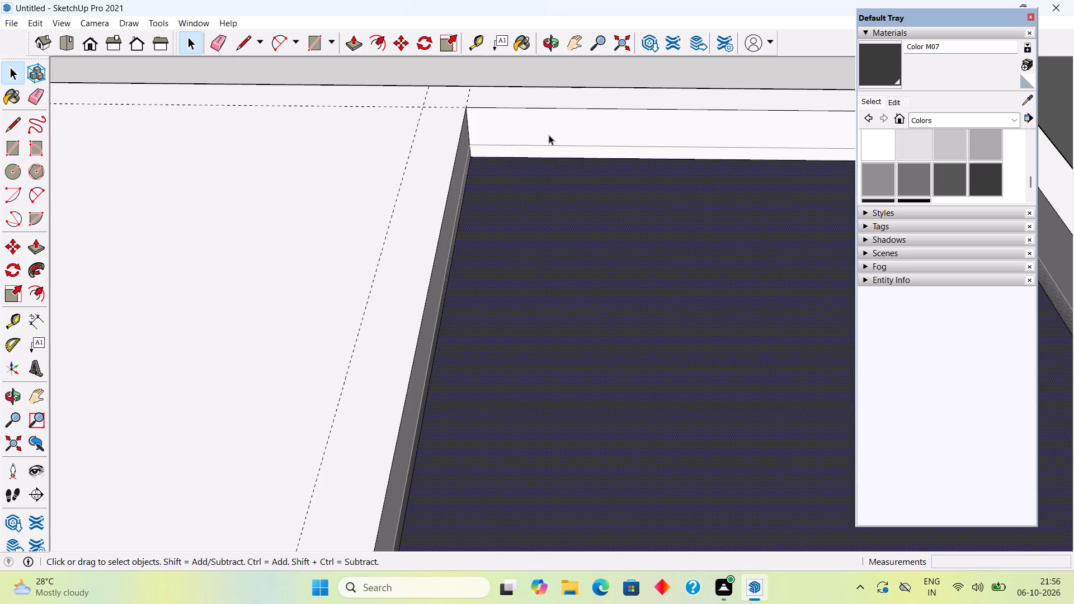
pyautogui.click(549, 135)
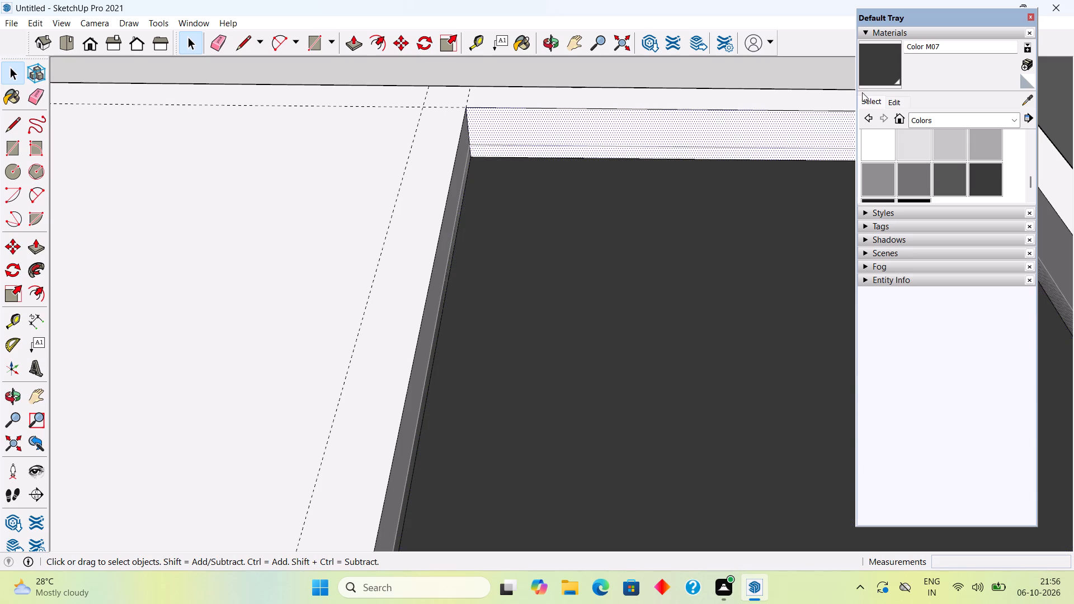
pyautogui.click(869, 74)
pyautogui.click(635, 149)
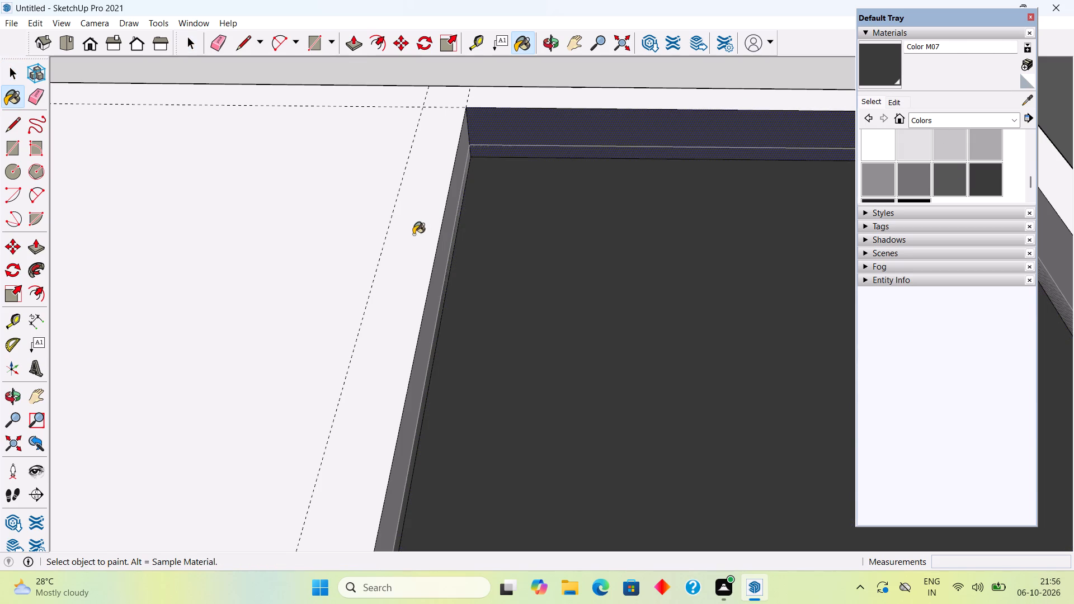
pyautogui.click(445, 253)
pyautogui.scroll(-8, 445, 253)
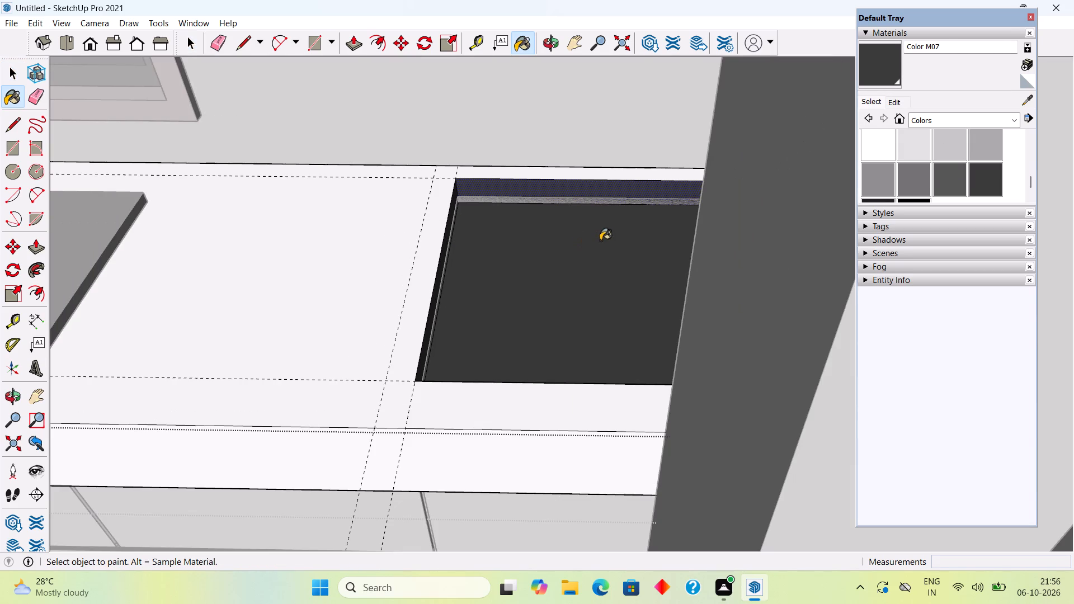
pyautogui.moveTo(600, 240); pyautogui.dragTo(742, 232, button='middle')
pyautogui.click(756, 226)
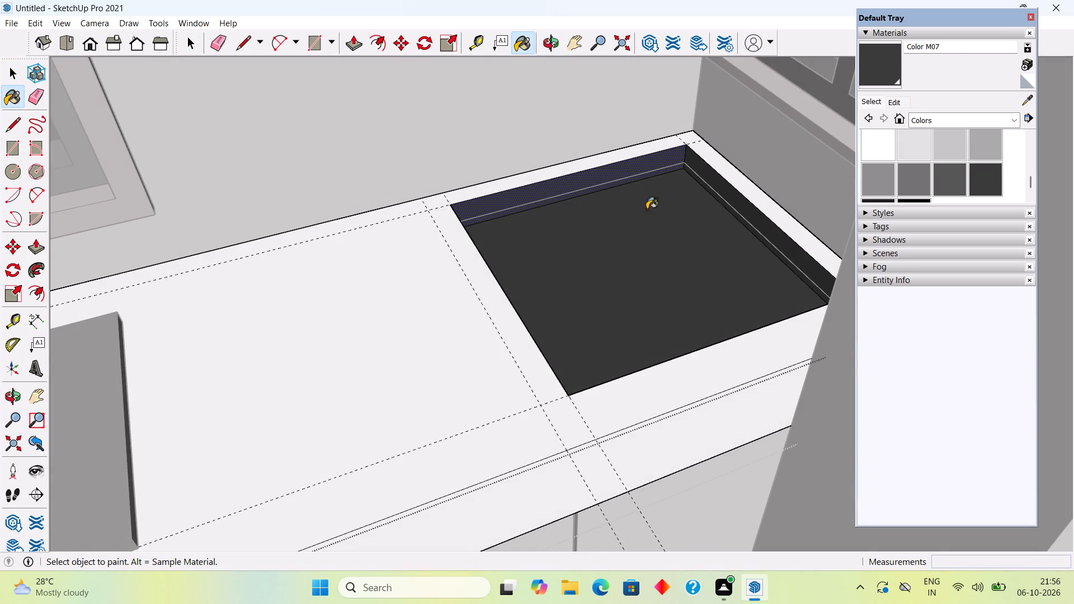
pyautogui.scroll(9, 622, 198)
pyautogui.click(617, 160)
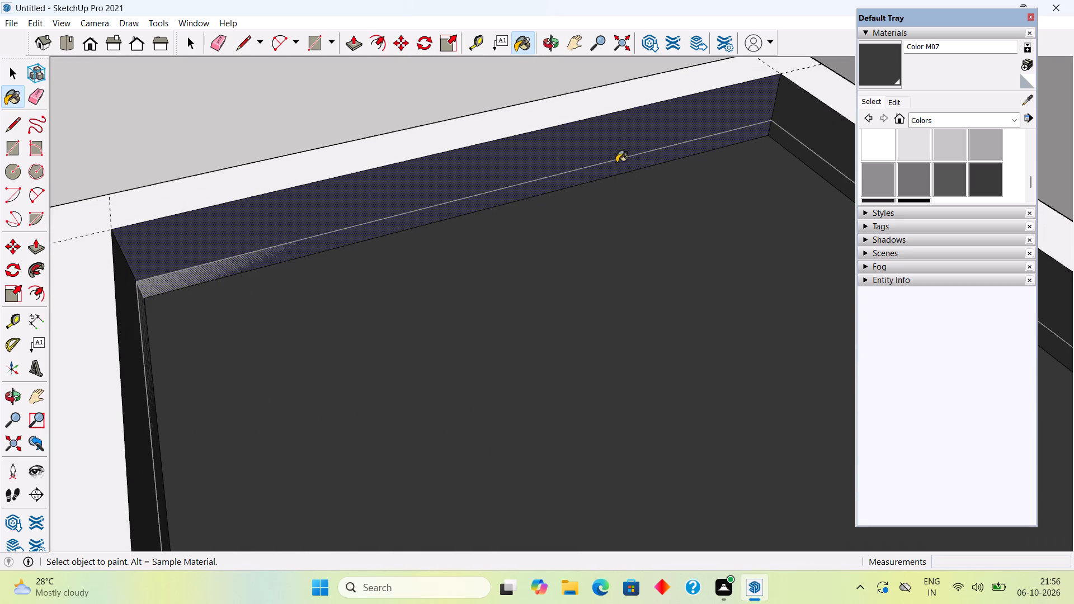
pyautogui.click(154, 282)
pyautogui.press('space')
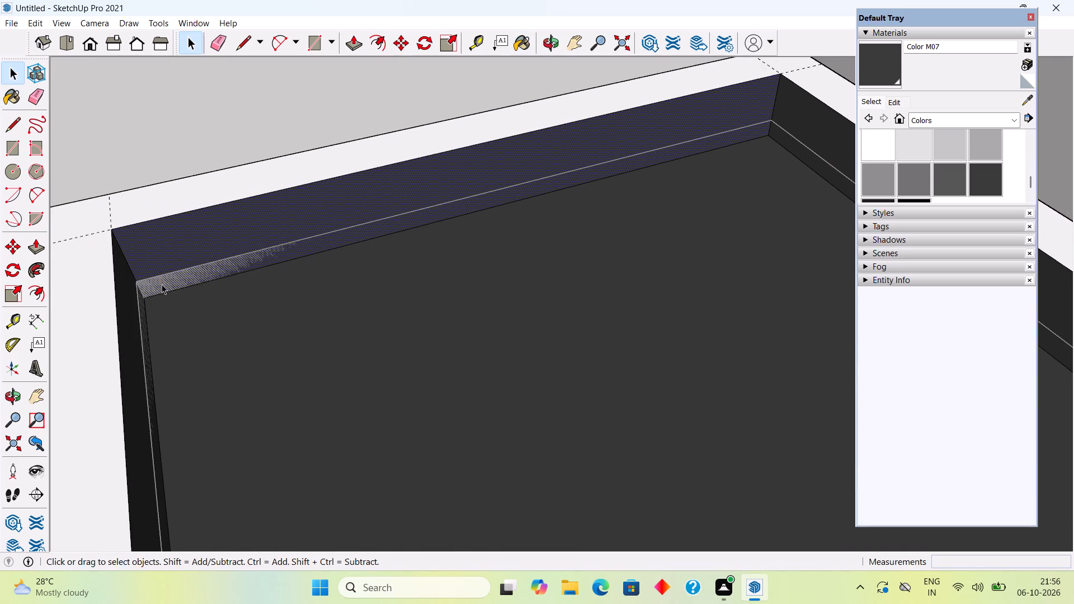
# Pull the sink recess's back wall inward by 0.1" with Push/Pull.
pyautogui.press('p')
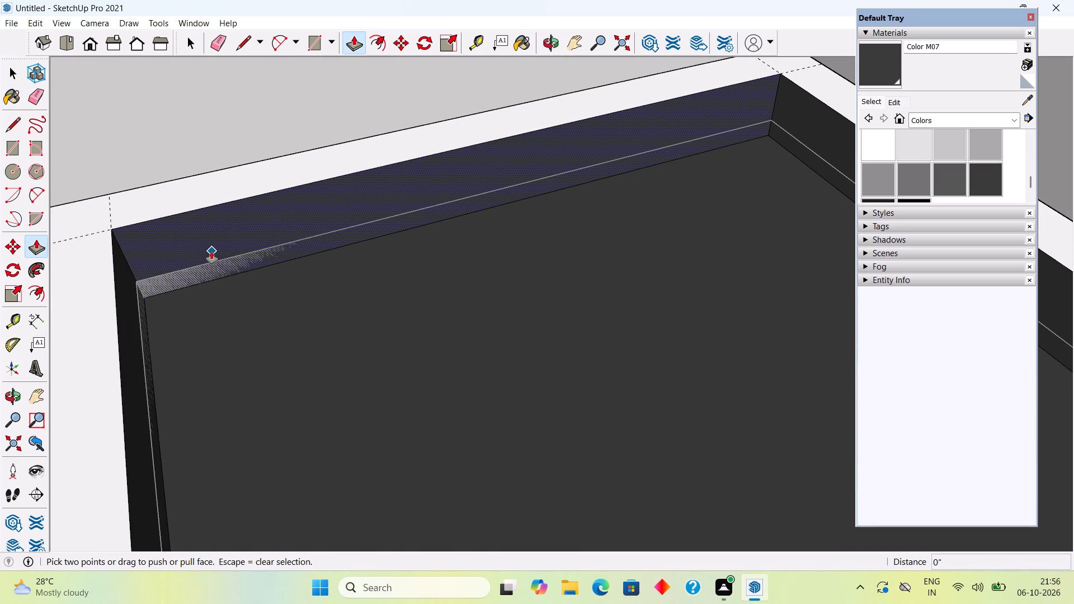
pyautogui.click(205, 244)
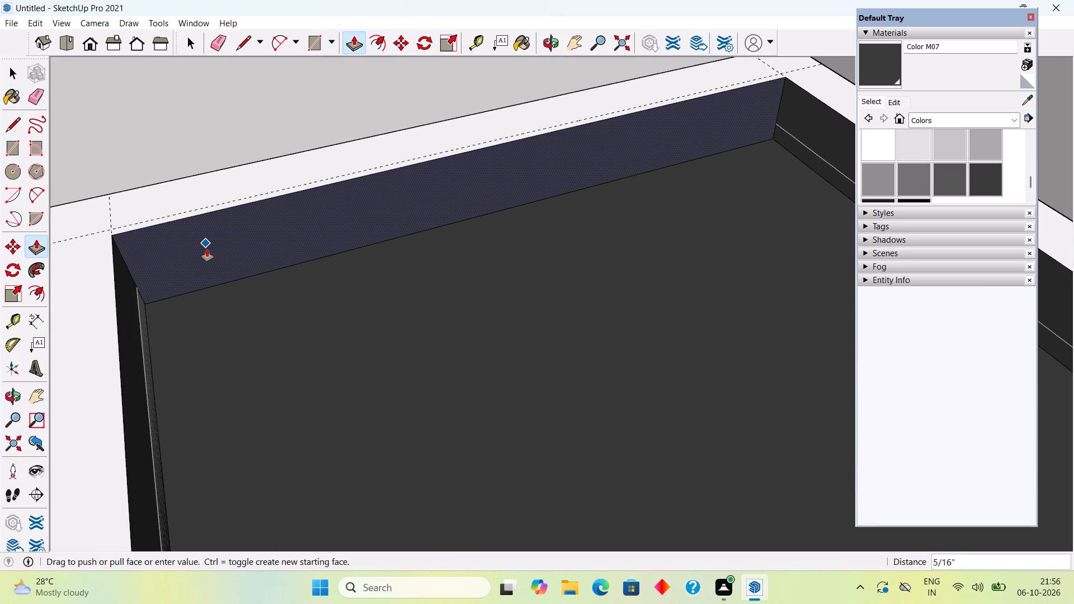
pyautogui.write('.1"')
pyautogui.press('Return')
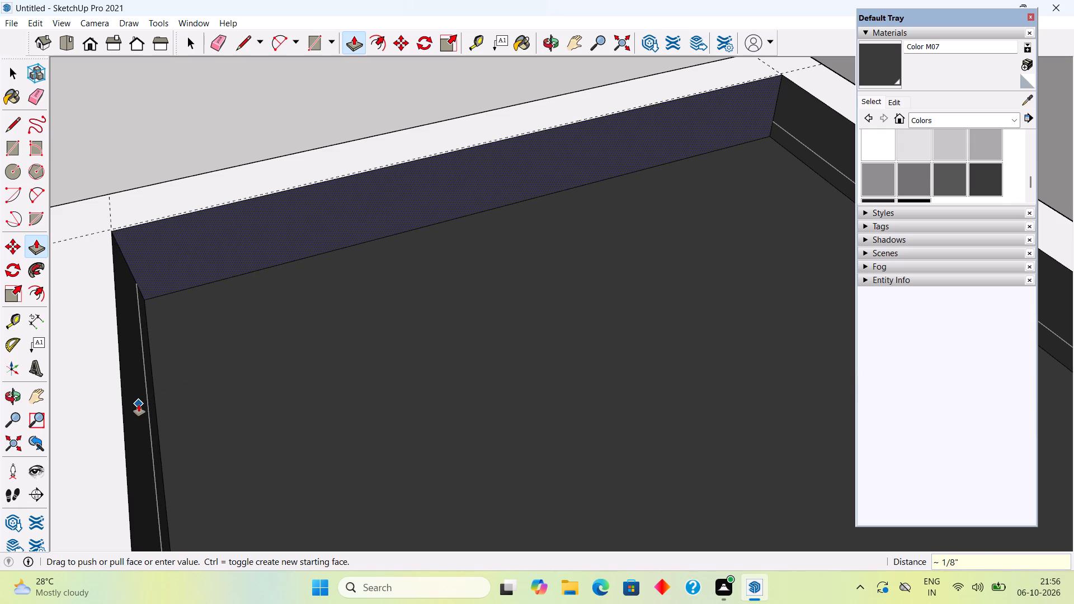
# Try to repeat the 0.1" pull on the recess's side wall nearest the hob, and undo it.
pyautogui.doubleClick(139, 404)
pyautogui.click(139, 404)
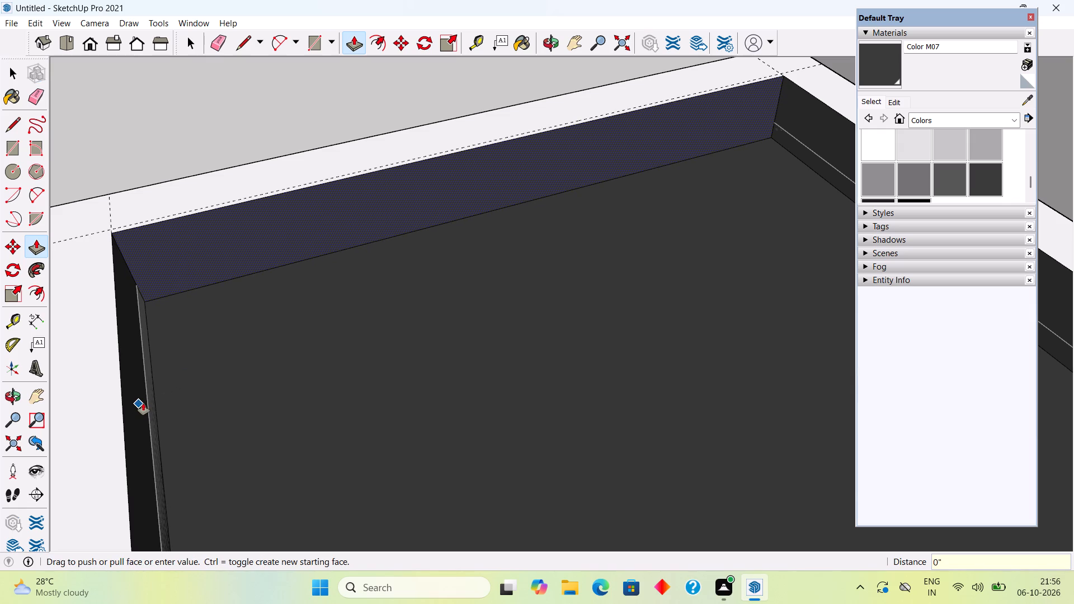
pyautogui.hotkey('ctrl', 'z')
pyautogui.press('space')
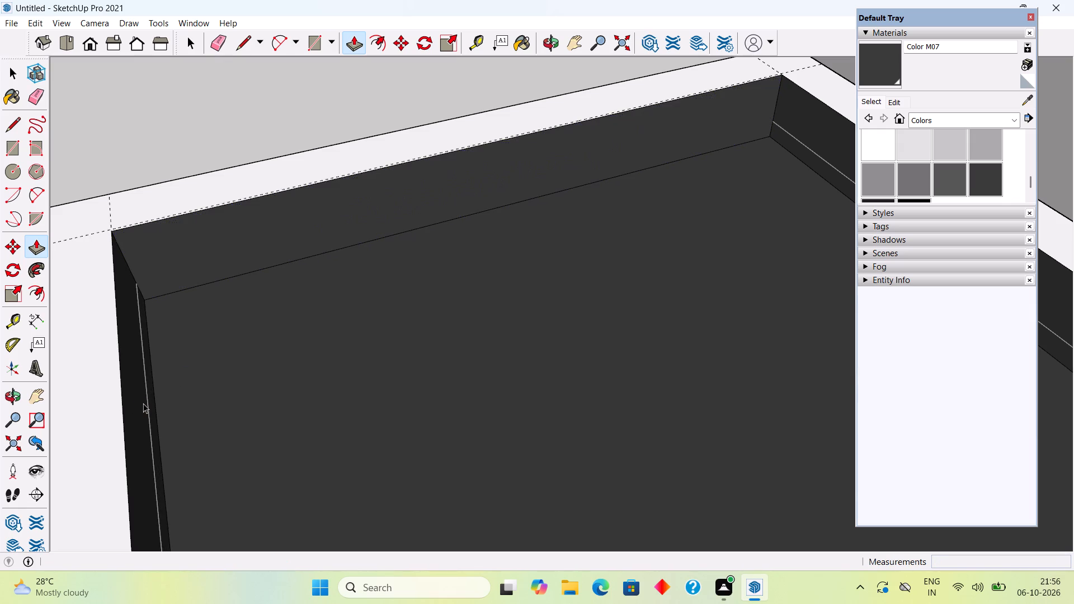
# Pull the sink recess's side wall nearest the hob inward by 0.1" with Push/Pull.
pyautogui.click(143, 403)
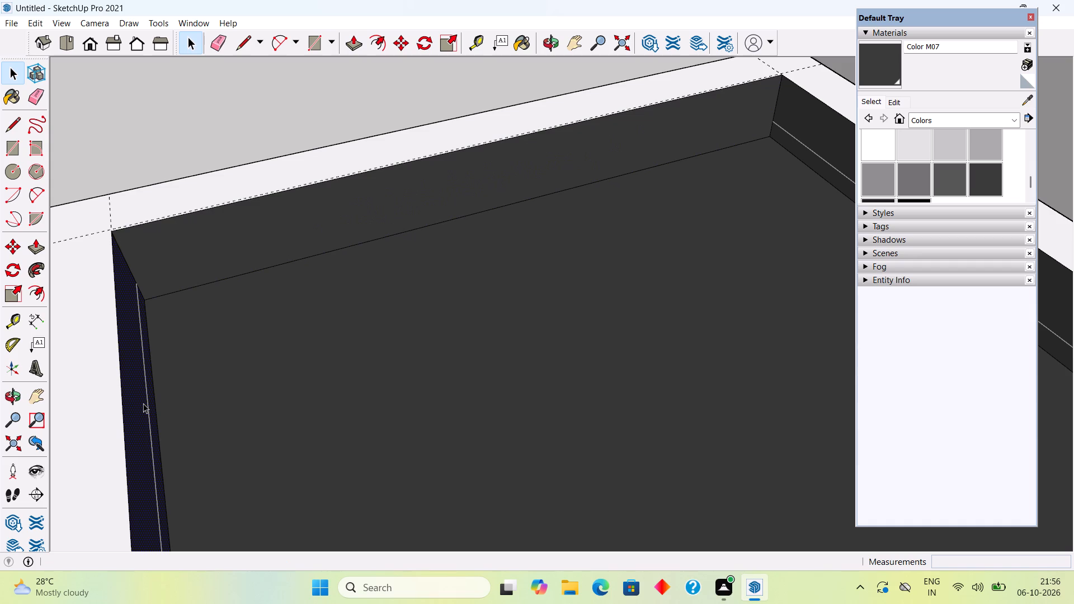
pyautogui.press('p')
pyautogui.click(143, 403)
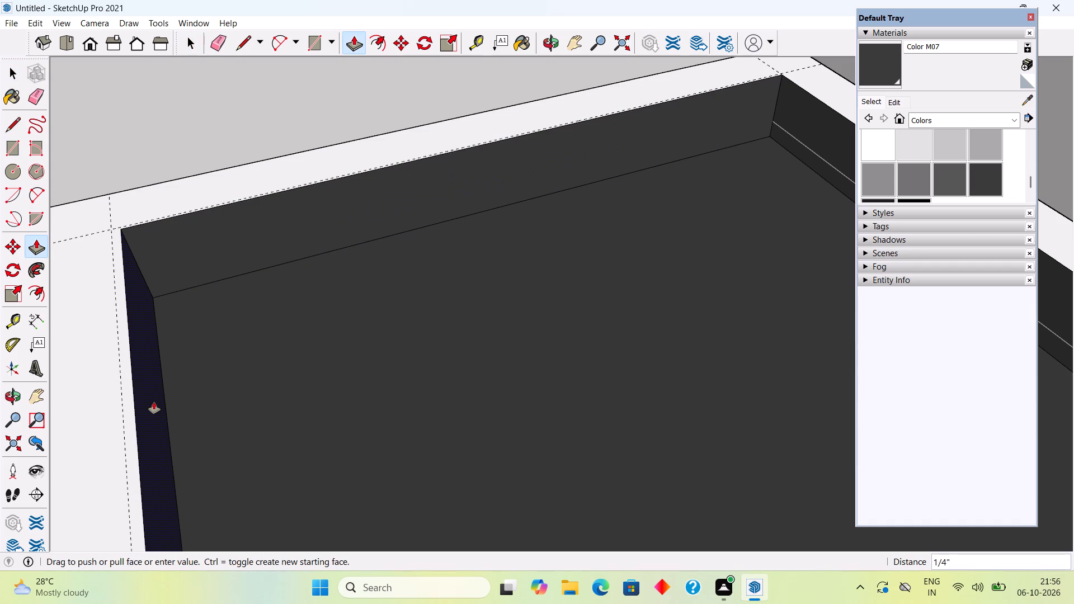
pyautogui.write('.1"')
pyautogui.press('Return')
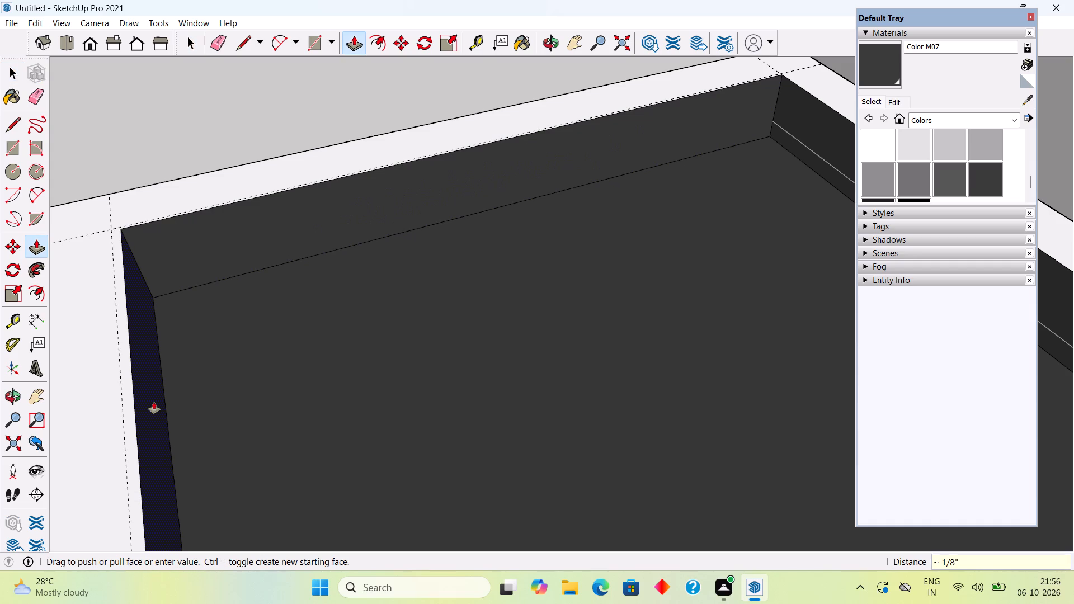
pyautogui.scroll(-5, 166, 393)
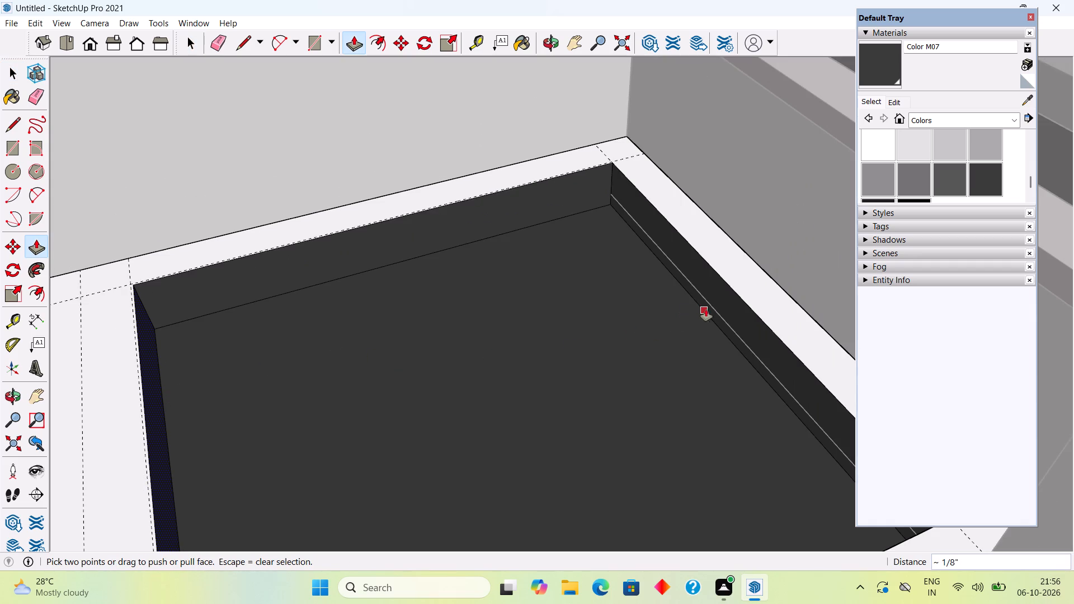
# Pull the sink recess's opposite side wall, next to the kitchen's side wall, inward by 0.1" with Push/Pull.
pyautogui.press('space')
pyautogui.click(715, 302)
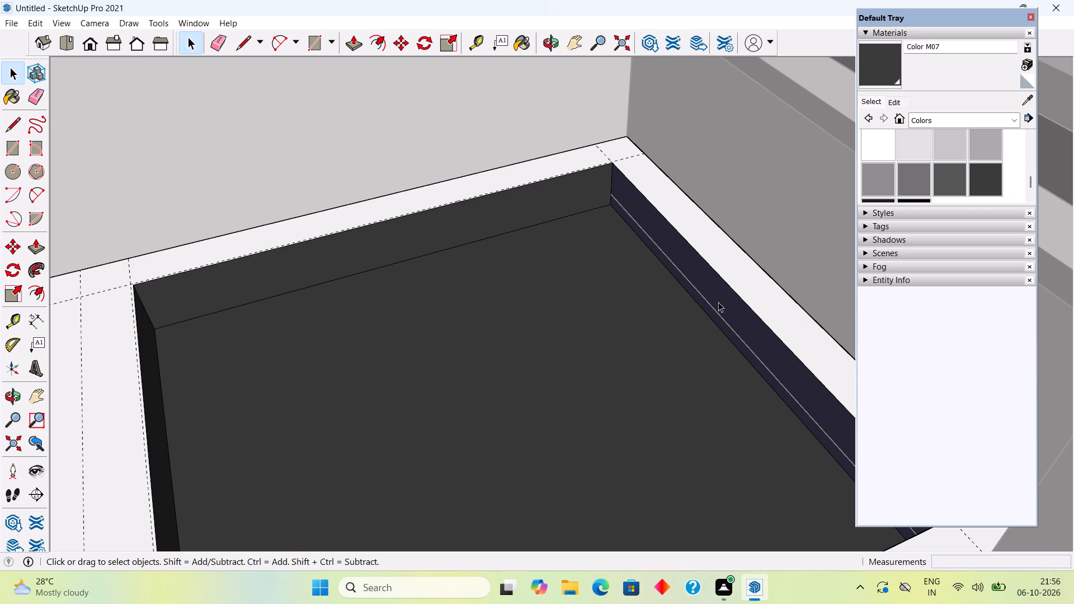
pyautogui.press('p')
pyautogui.click(718, 302)
pyautogui.write('.1"')
pyautogui.press('Return')
pyautogui.press('space')
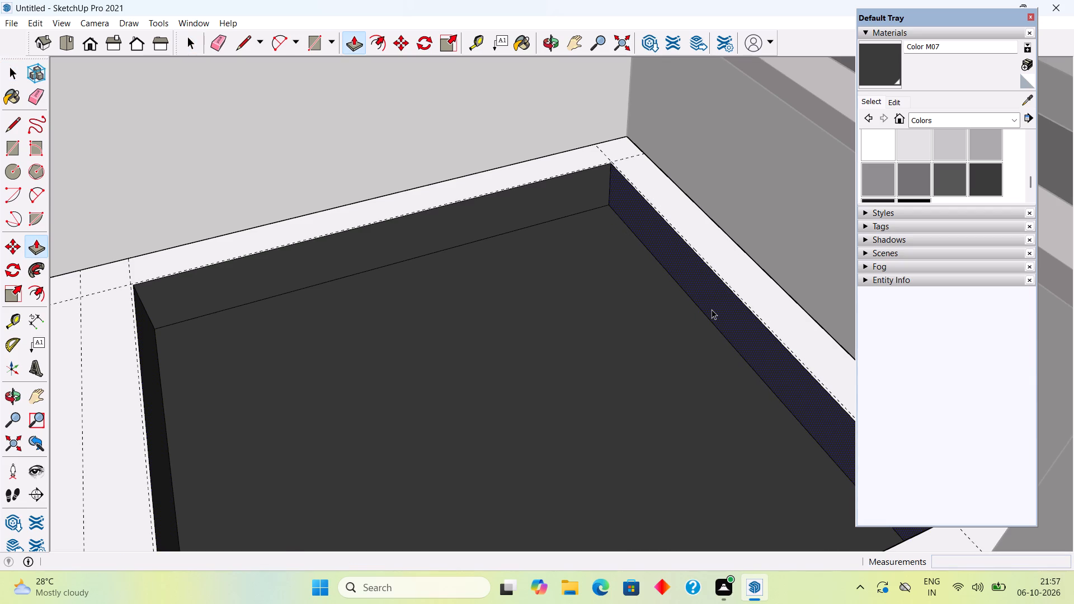
# Bring the whole kitchen into view and close the countertop group.
pyautogui.scroll(-15, 712, 309)
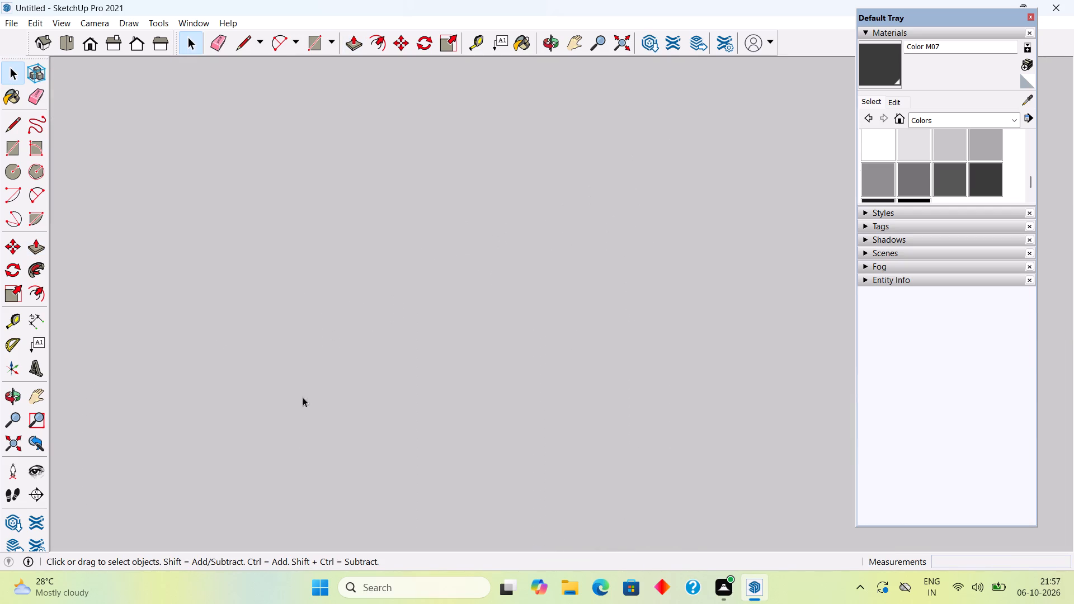
pyautogui.click(3, 447)
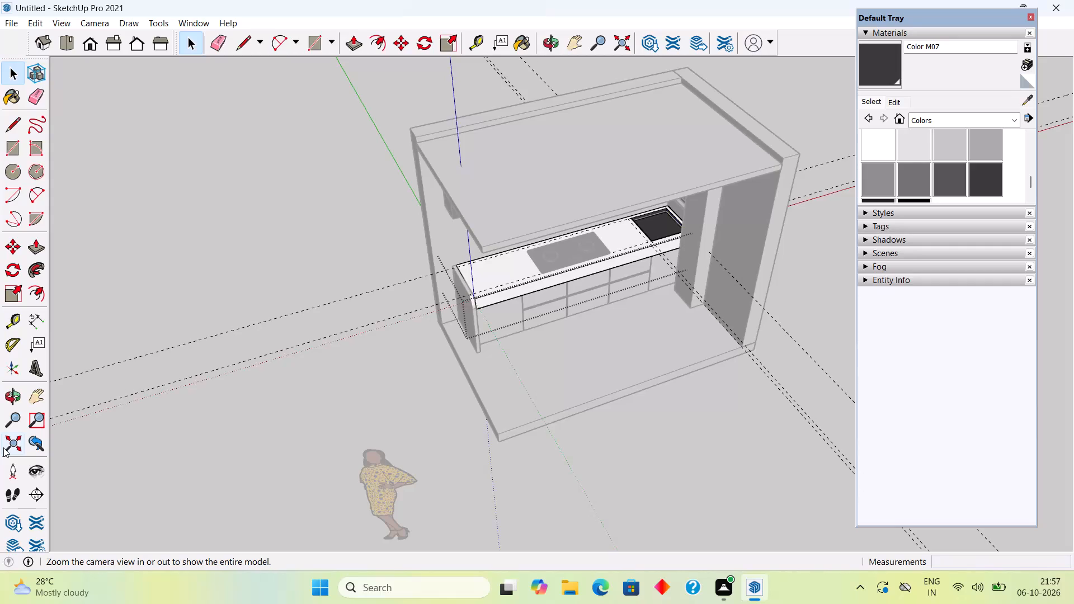
pyautogui.scroll(-3, 3, 456)
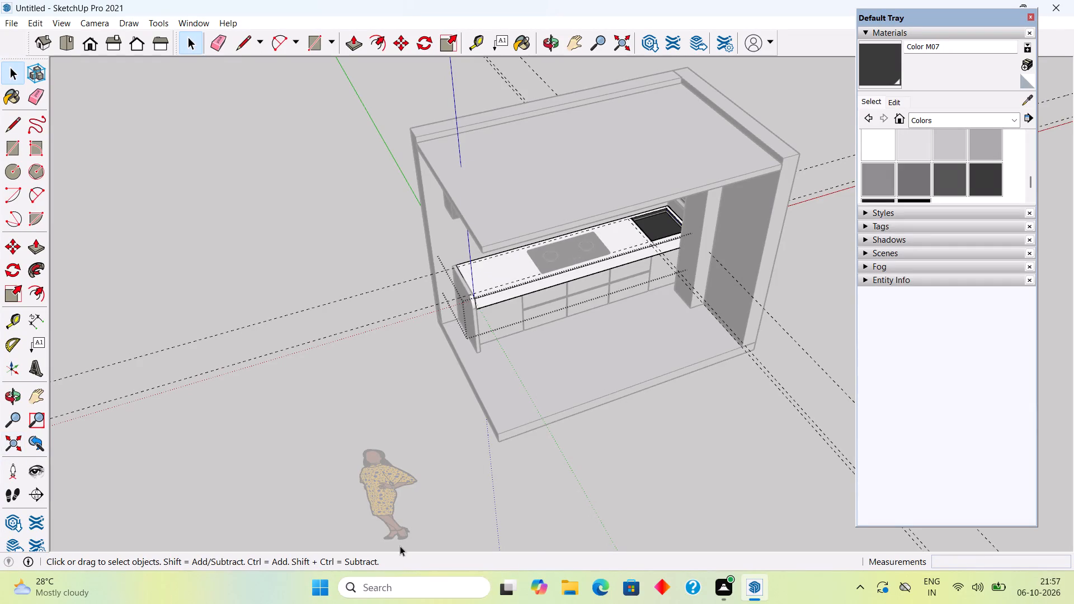
pyautogui.click(296, 233)
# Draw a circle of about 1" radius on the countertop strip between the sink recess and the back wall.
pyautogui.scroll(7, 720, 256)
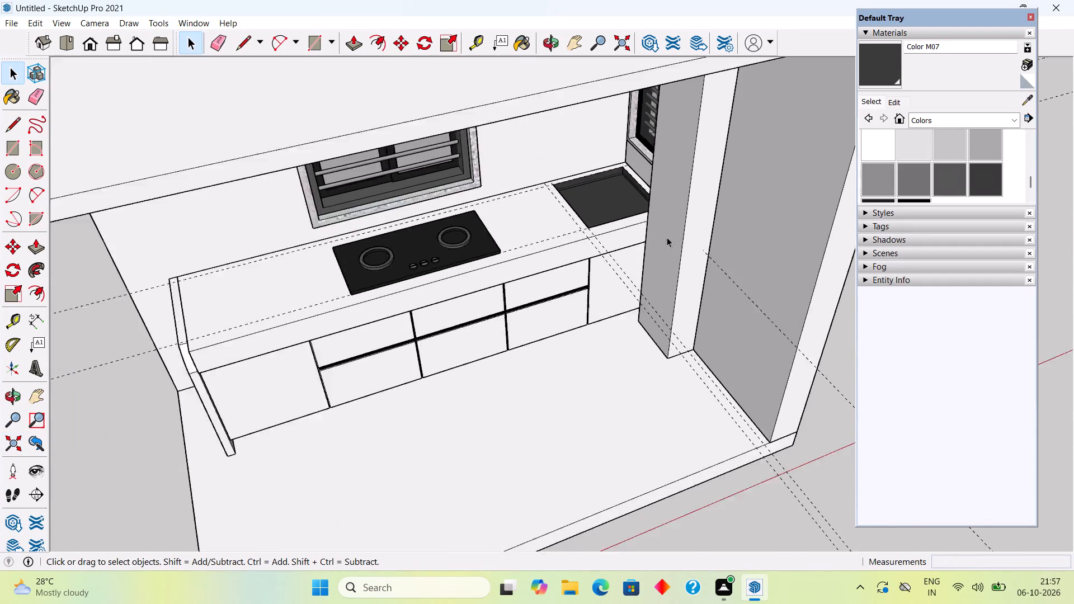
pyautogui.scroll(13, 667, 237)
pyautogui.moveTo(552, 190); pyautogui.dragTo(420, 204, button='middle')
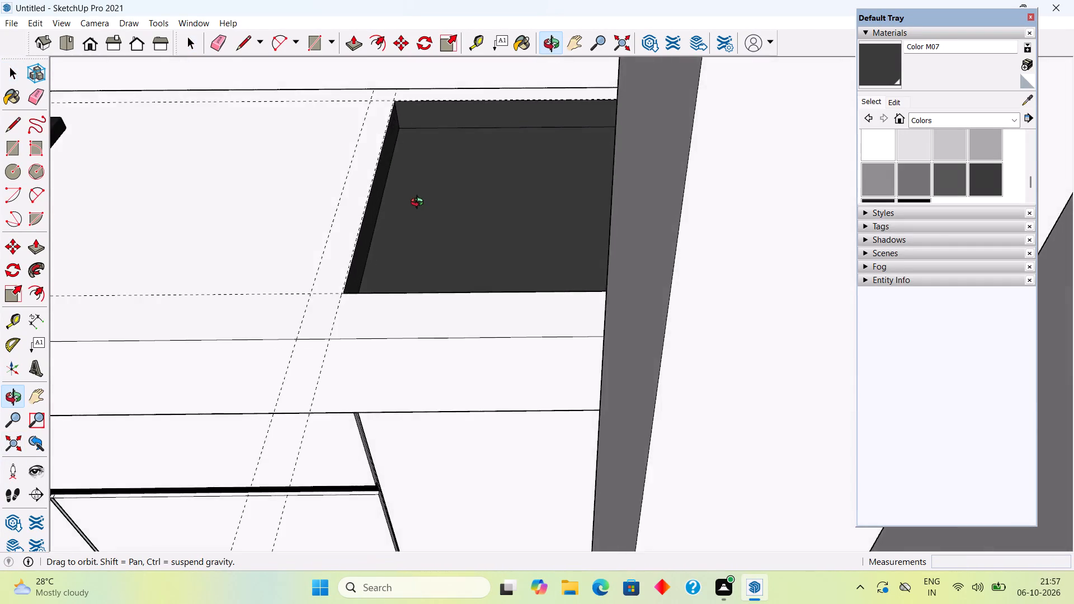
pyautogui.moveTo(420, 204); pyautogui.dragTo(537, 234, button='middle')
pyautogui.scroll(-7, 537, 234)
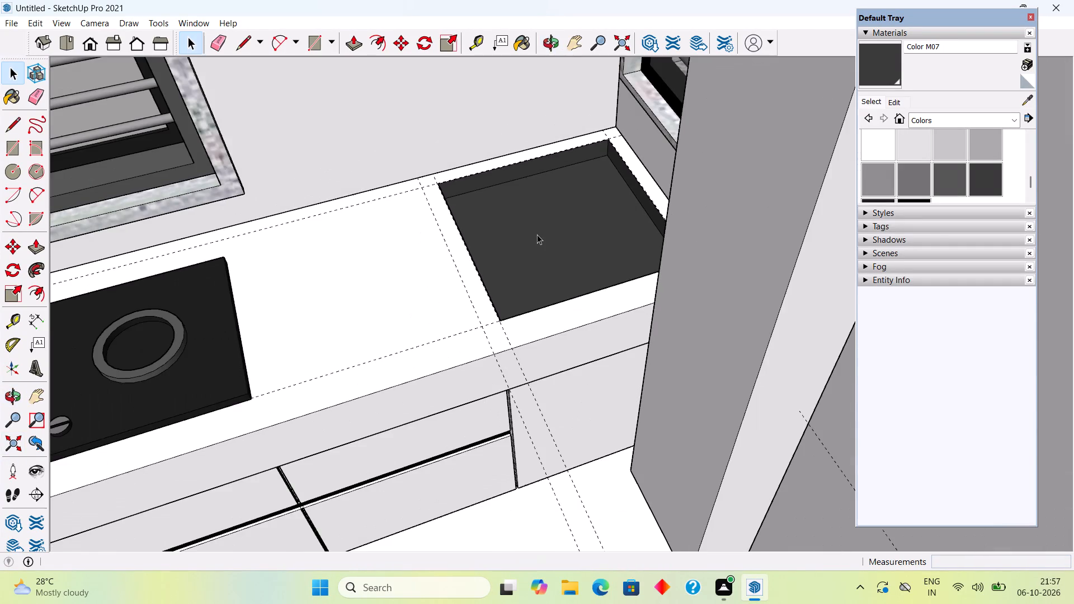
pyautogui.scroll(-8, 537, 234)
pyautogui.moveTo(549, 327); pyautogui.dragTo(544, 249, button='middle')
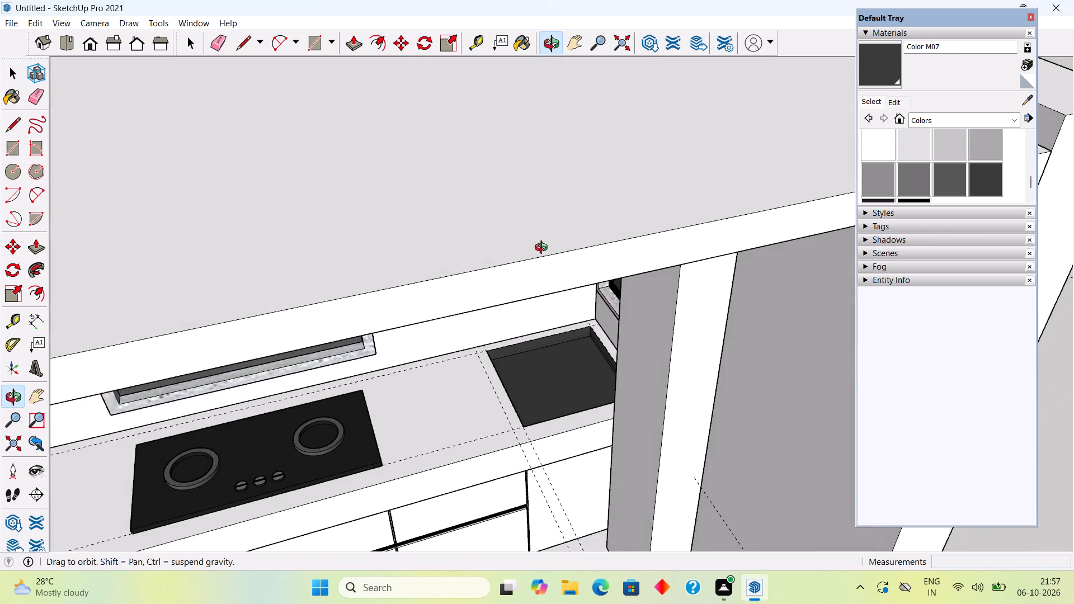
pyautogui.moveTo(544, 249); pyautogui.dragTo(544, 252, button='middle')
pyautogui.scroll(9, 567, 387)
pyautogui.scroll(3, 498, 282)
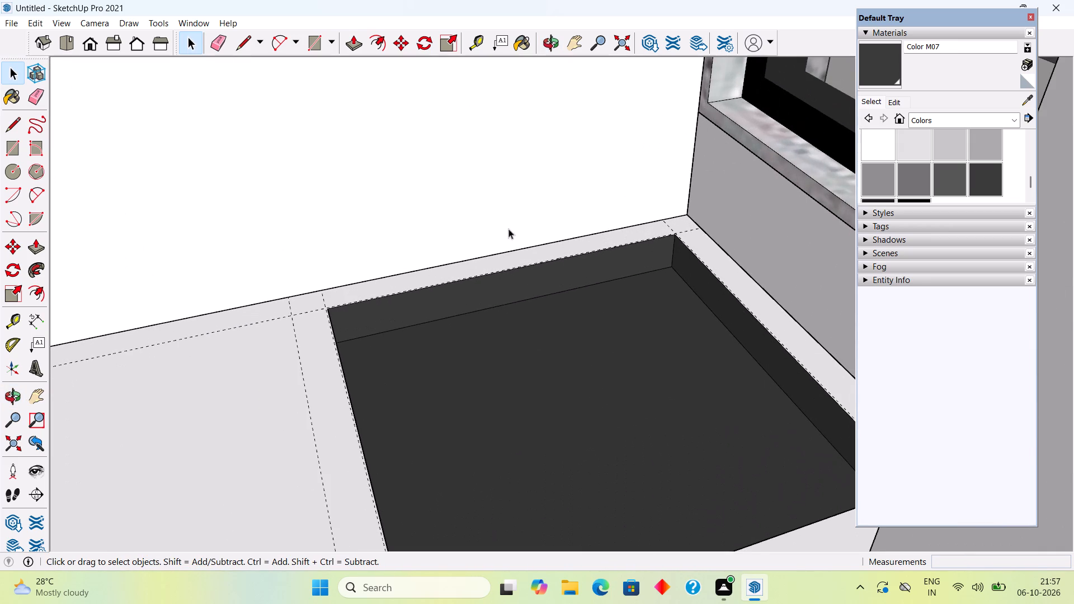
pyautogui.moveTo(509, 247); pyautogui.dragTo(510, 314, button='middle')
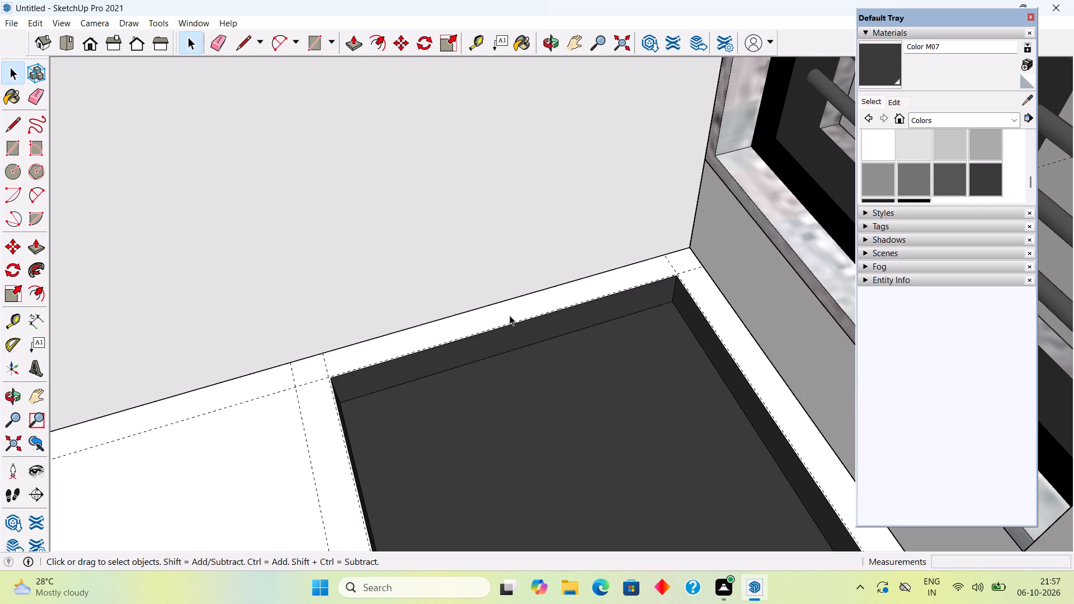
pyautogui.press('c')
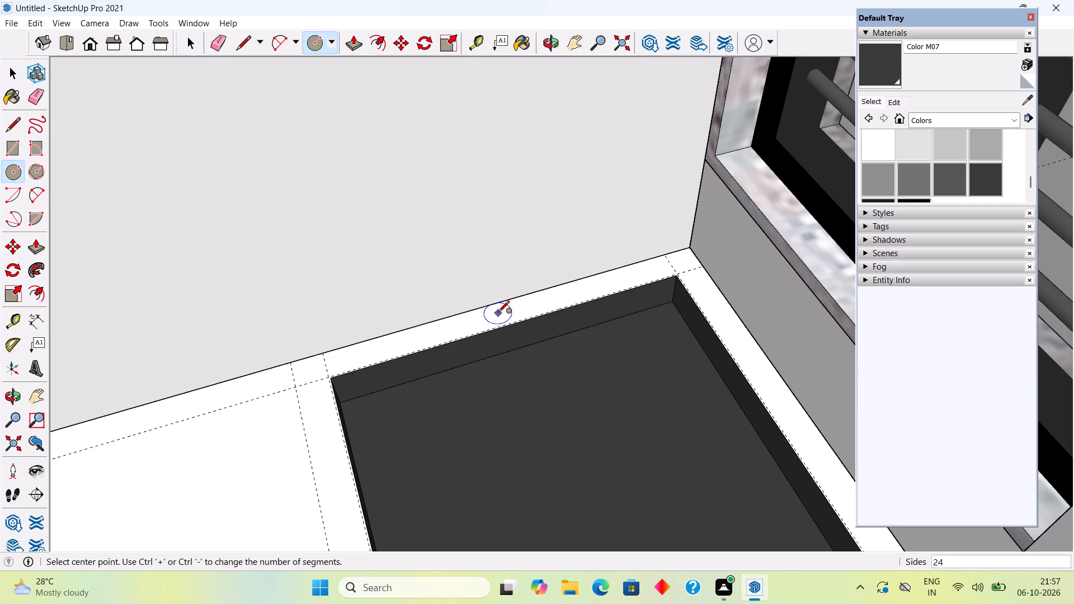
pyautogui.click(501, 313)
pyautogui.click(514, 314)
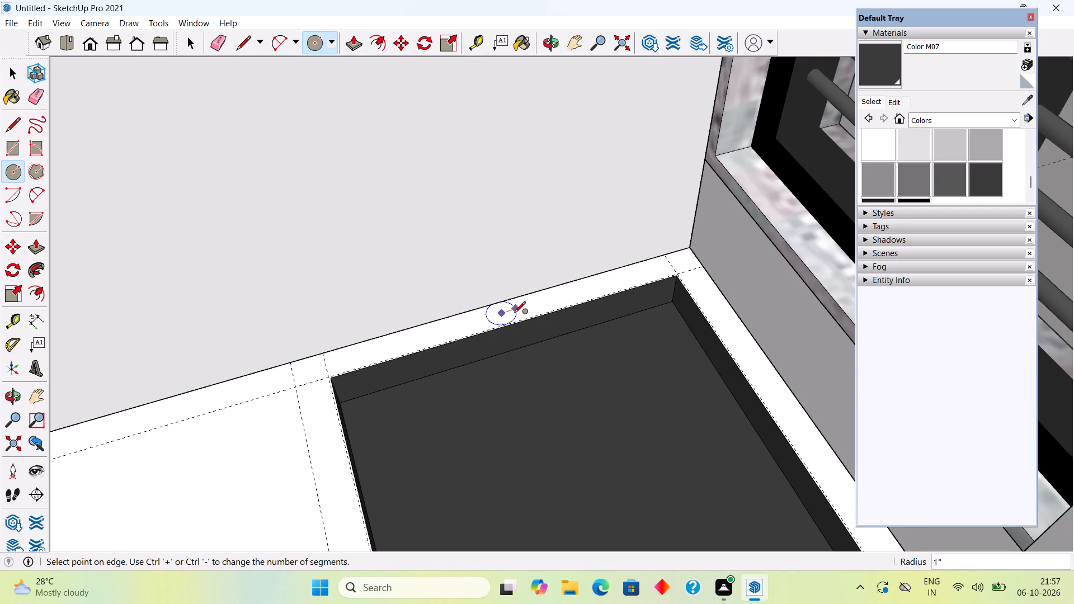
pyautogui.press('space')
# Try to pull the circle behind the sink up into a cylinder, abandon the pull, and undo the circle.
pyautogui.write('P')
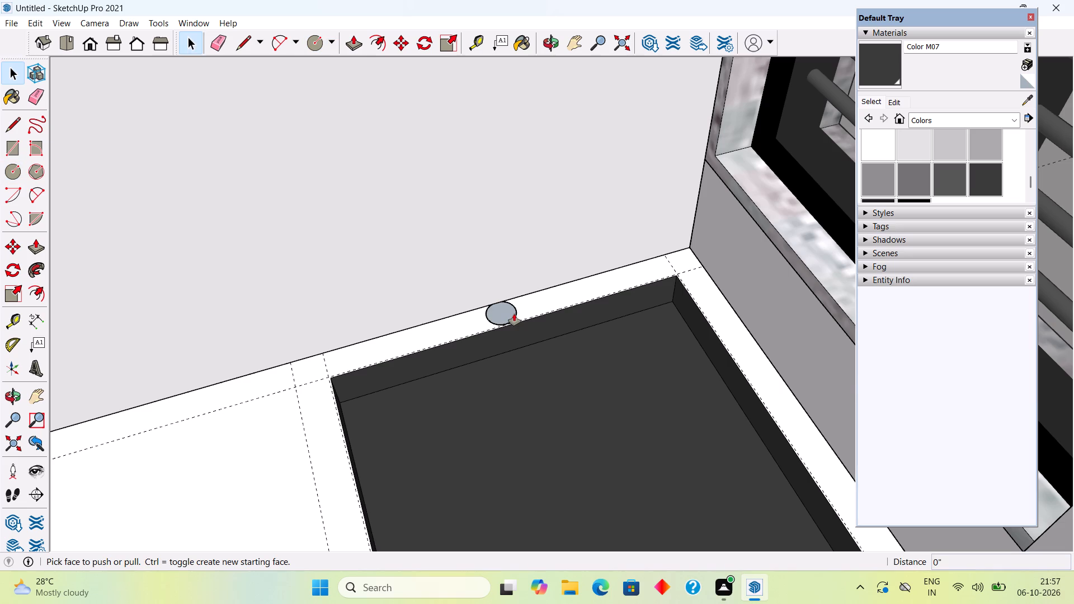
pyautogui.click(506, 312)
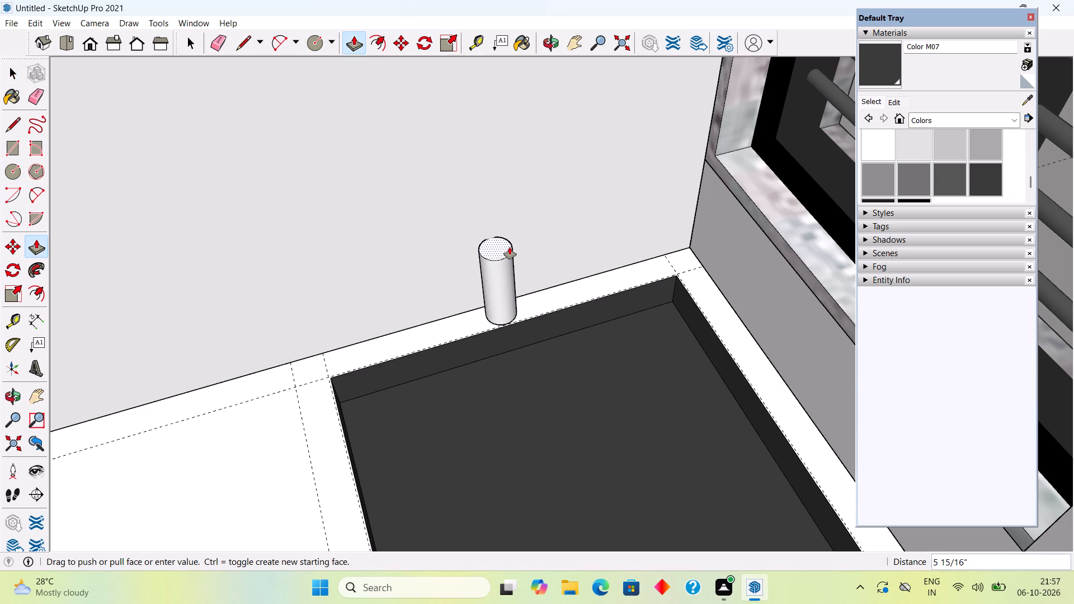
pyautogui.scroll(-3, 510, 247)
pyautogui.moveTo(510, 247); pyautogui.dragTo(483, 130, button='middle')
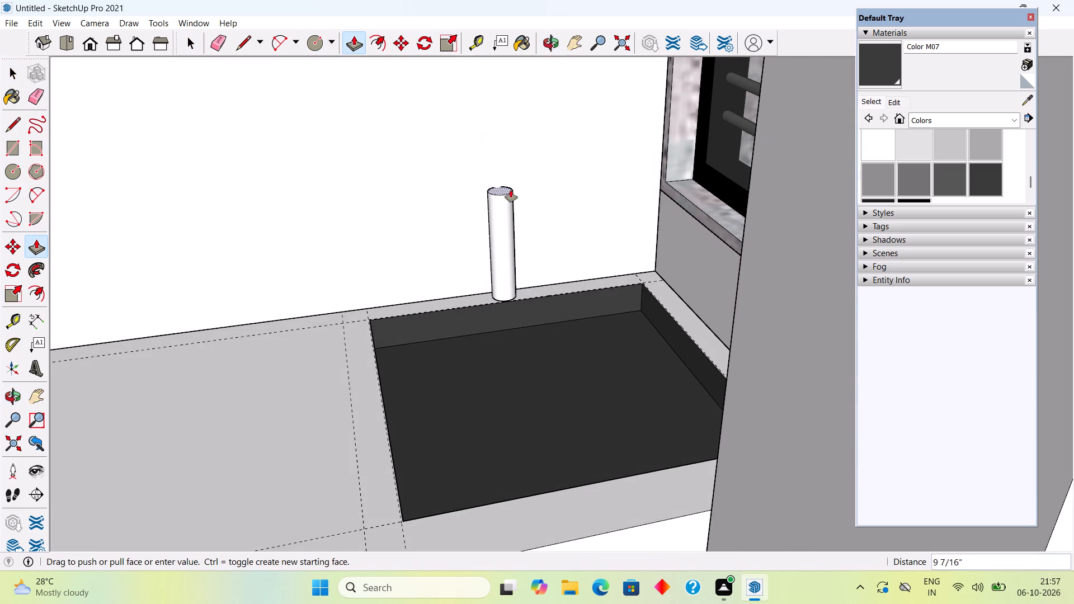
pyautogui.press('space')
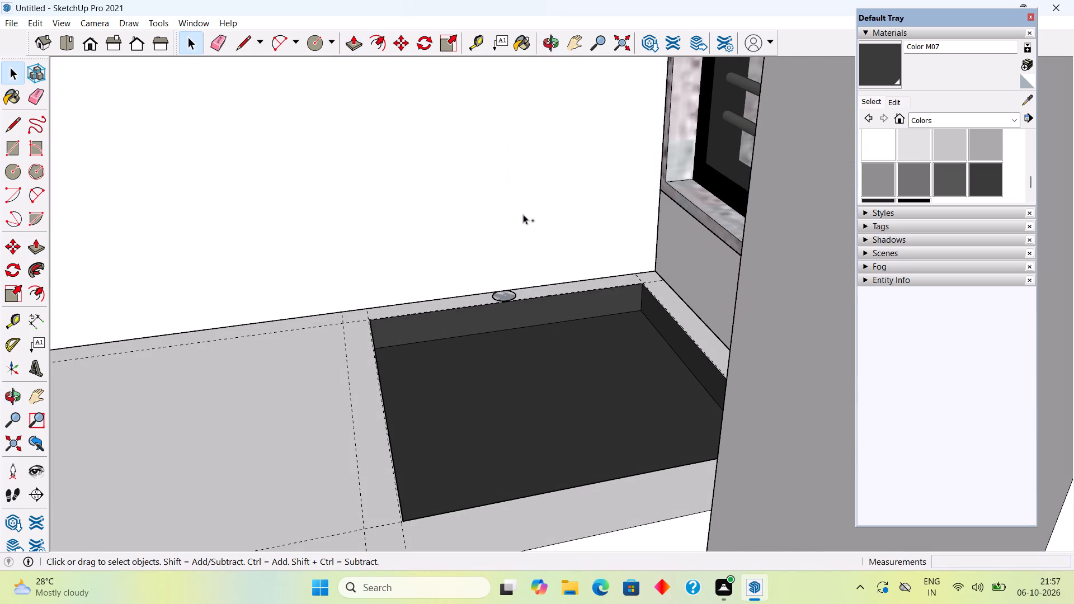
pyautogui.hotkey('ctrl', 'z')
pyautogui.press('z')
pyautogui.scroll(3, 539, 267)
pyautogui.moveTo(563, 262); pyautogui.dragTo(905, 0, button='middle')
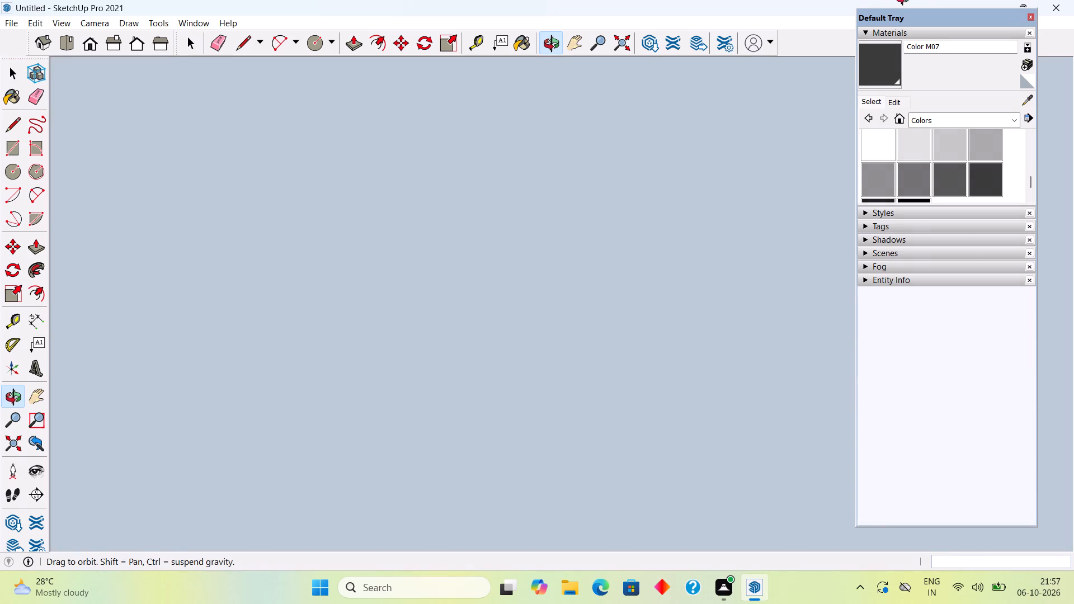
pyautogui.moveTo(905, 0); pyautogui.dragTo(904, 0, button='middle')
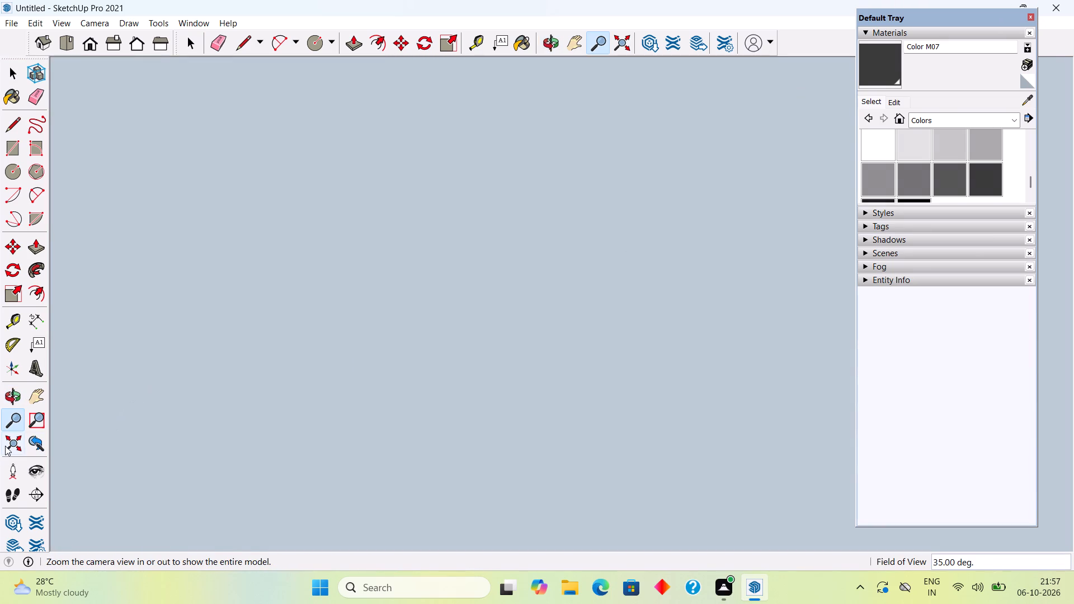
# Draw a circle of about 9/16" radius on the countertop strip between the sink recess and the back wall.
pyautogui.click(5, 446)
pyautogui.moveTo(394, 422); pyautogui.dragTo(185, 574, button='middle')
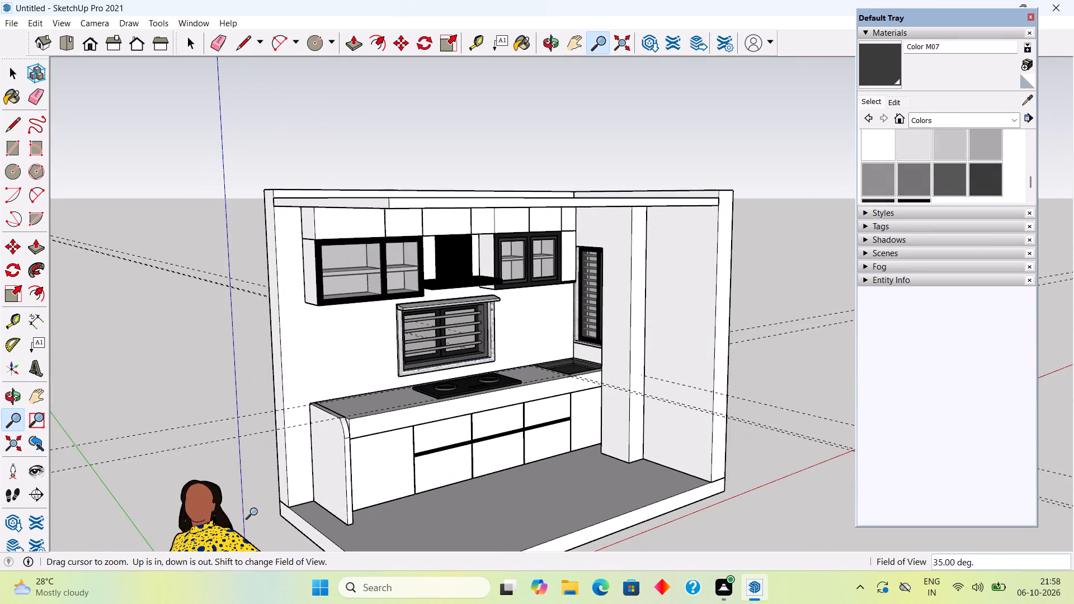
pyautogui.moveTo(519, 445); pyautogui.dragTo(418, 526, button='middle')
pyautogui.scroll(13, 646, 337)
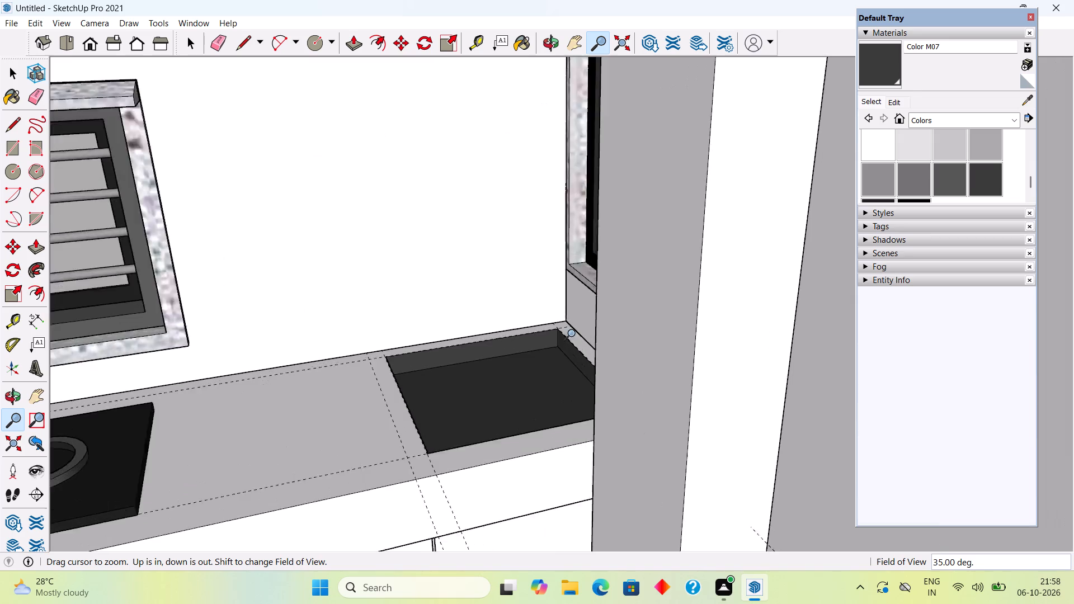
pyautogui.scroll(14, 574, 333)
pyautogui.moveTo(361, 384); pyautogui.dragTo(356, 442, button='middle')
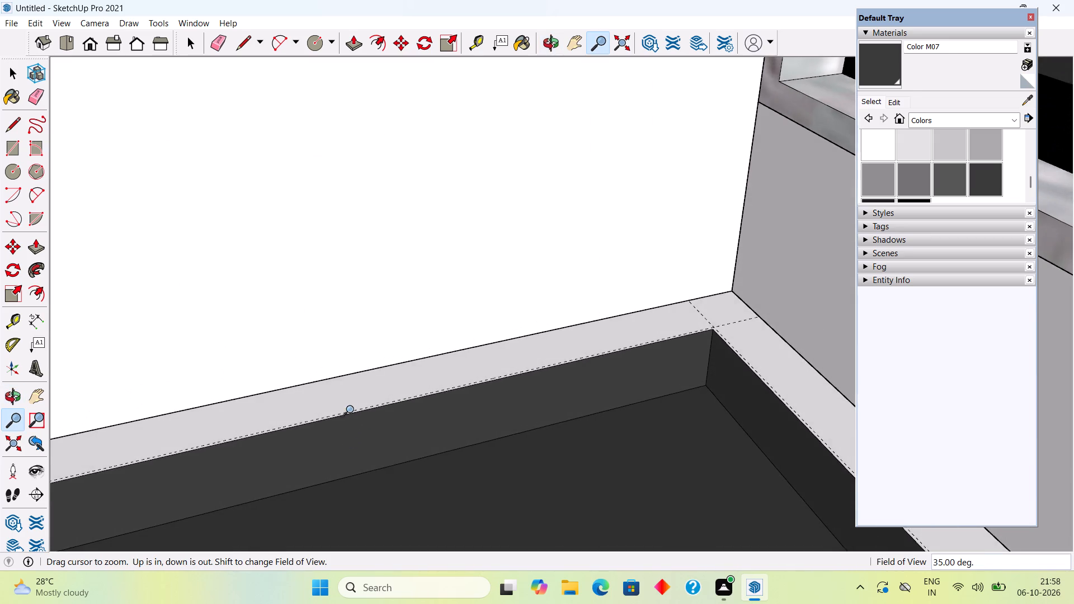
pyautogui.scroll(5, 351, 401)
pyautogui.scroll(-16, 351, 395)
pyautogui.moveTo(349, 390); pyautogui.dragTo(348, 461, button='middle')
pyautogui.scroll(7, 371, 377)
pyautogui.scroll(2, 337, 421)
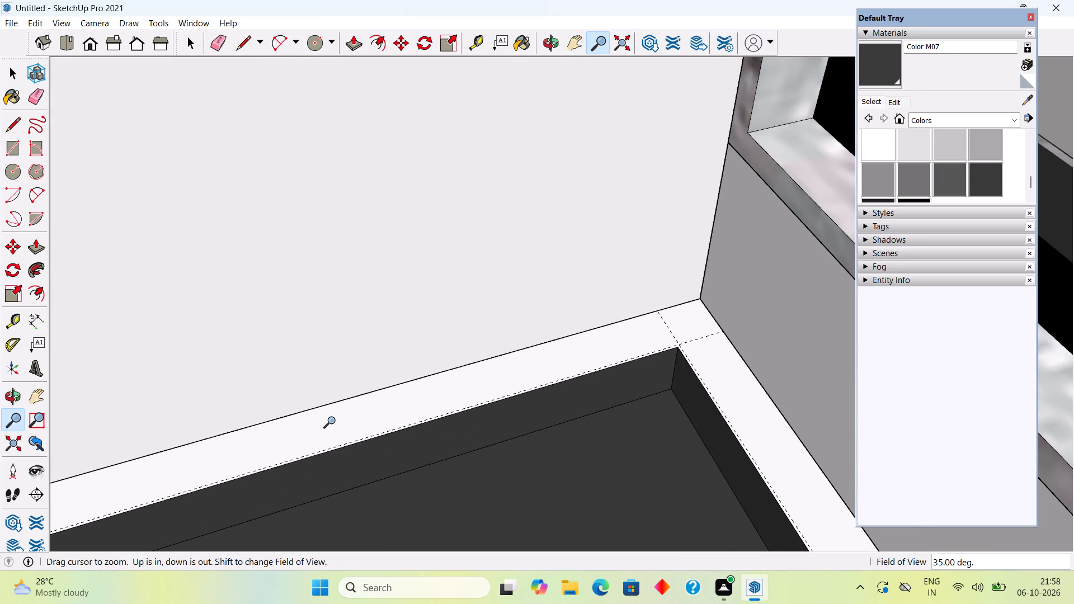
pyautogui.press('c')
pyautogui.click(357, 417)
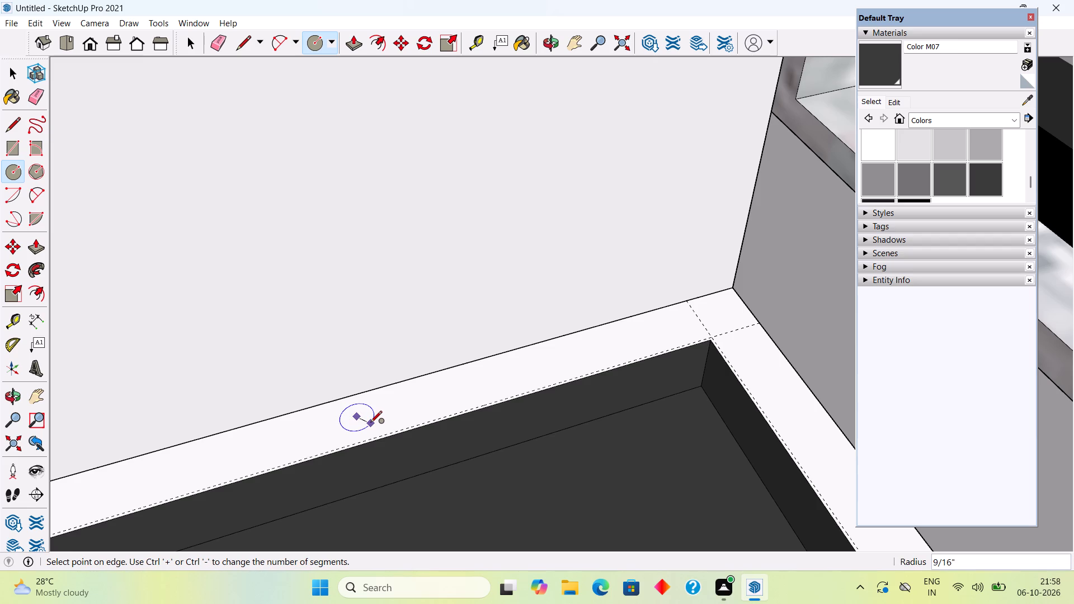
pyautogui.click(370, 423)
pyautogui.press('space')
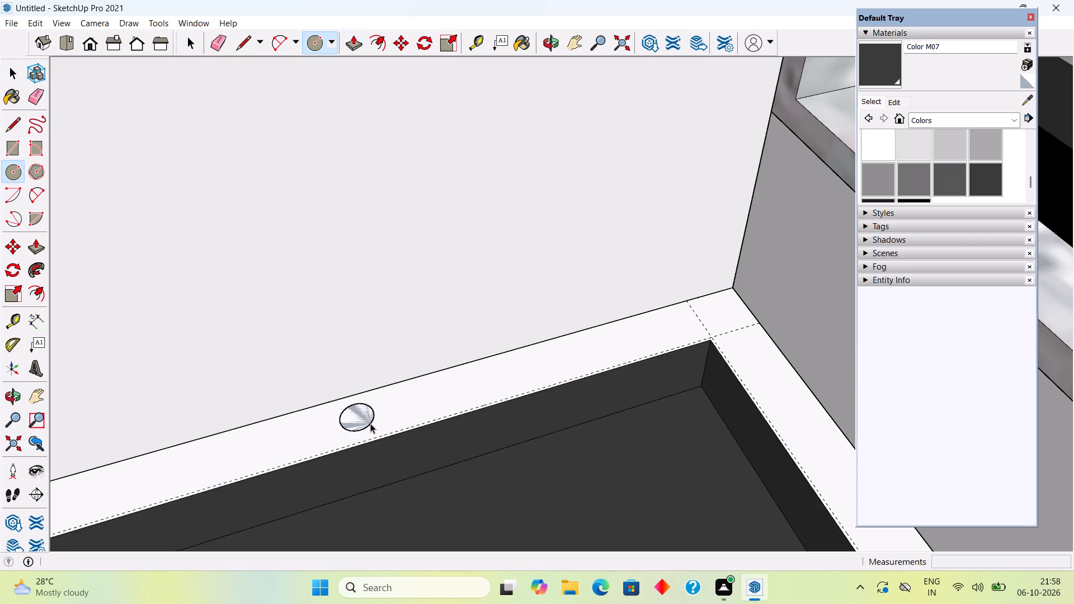
# Pull the small circle behind the sink upward with Push/Pull into a slim vertical faucet post.
pyautogui.write('P')
pyautogui.click(364, 417)
pyautogui.scroll(-8, 356, 357)
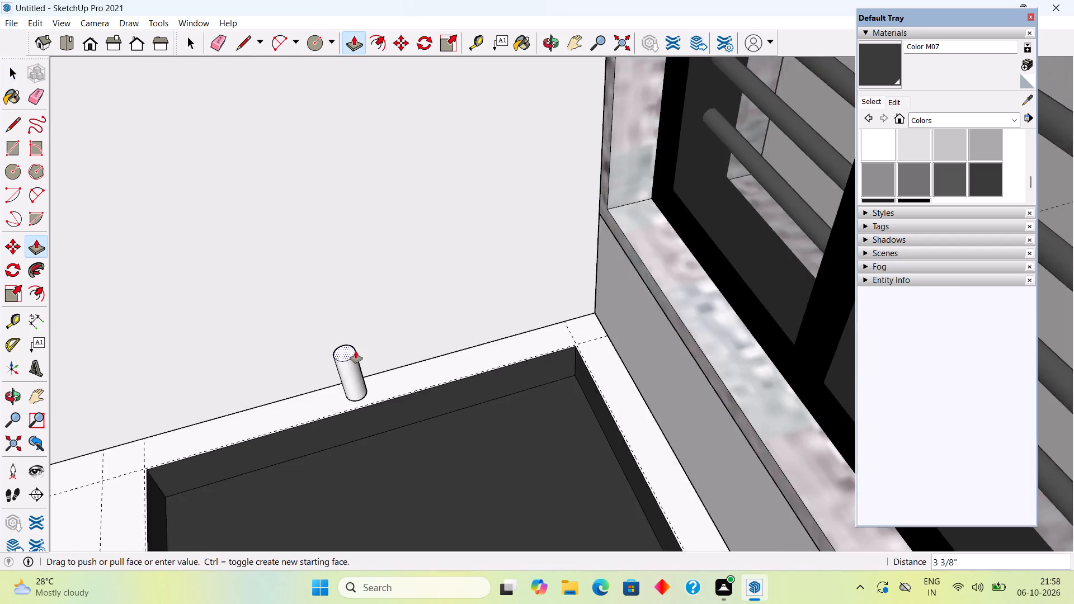
pyautogui.scroll(-3, 356, 351)
pyautogui.middleClick(366, 302)
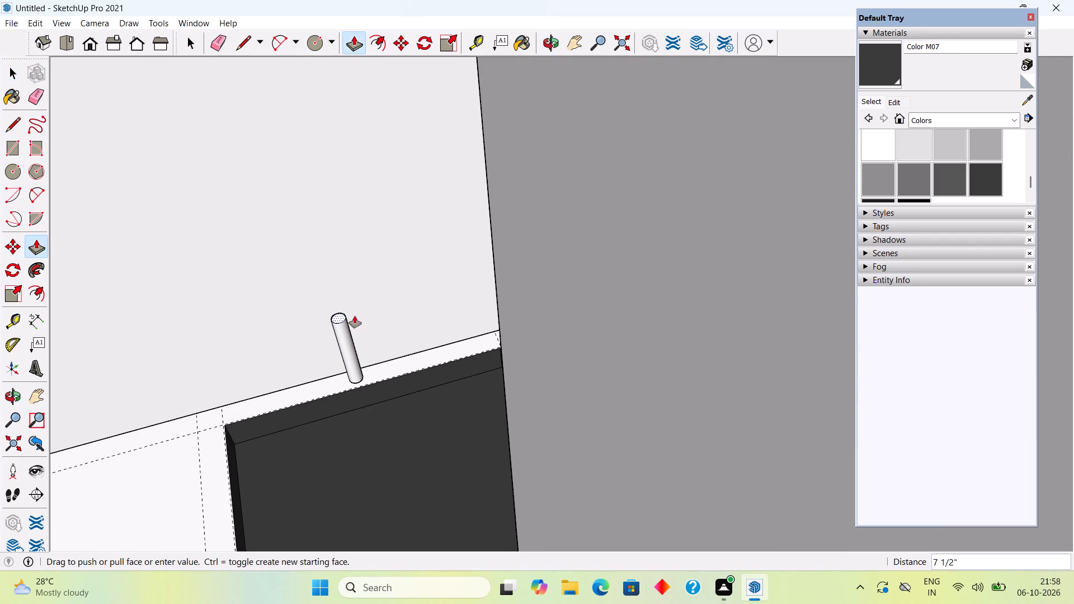
pyautogui.click(358, 291)
pyautogui.moveTo(356, 300); pyautogui.dragTo(391, 280, button='middle')
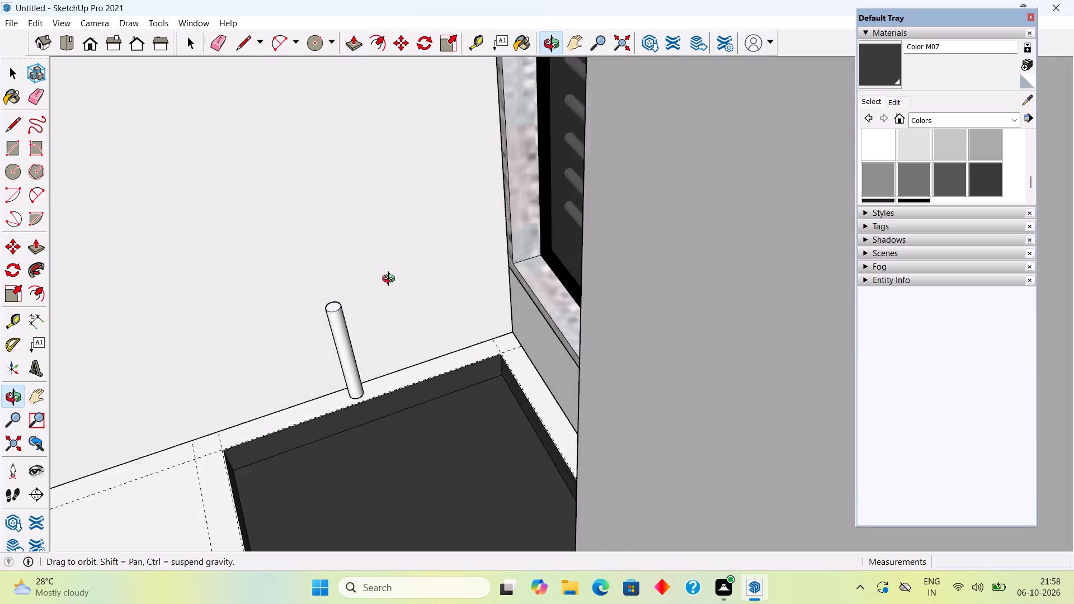
pyautogui.moveTo(391, 280); pyautogui.dragTo(497, 228, button='middle')
pyautogui.scroll(-4, 497, 228)
pyautogui.press('space')
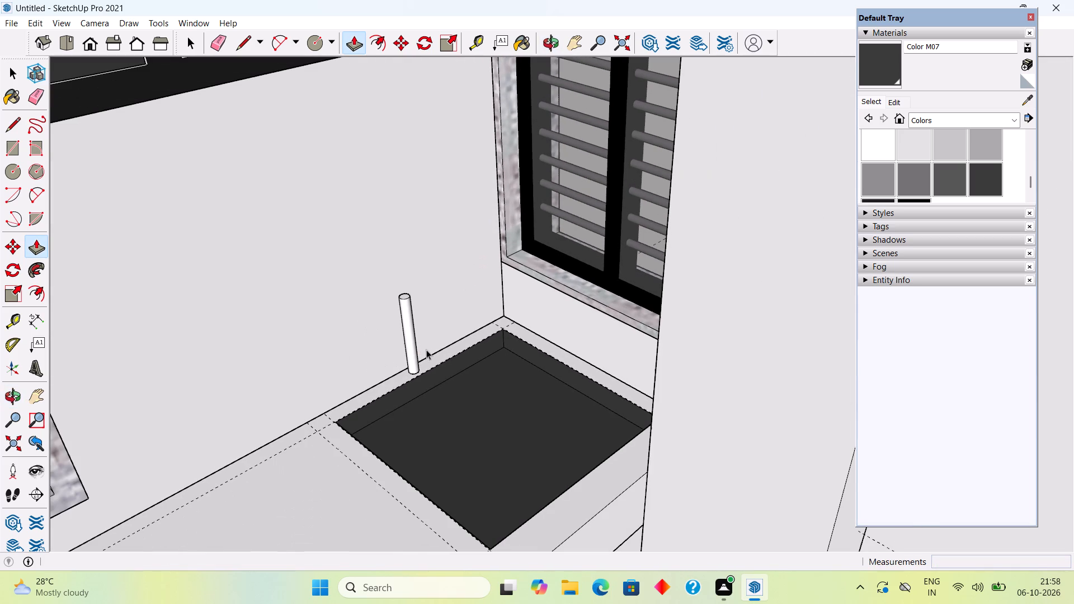
pyautogui.scroll(5, 412, 295)
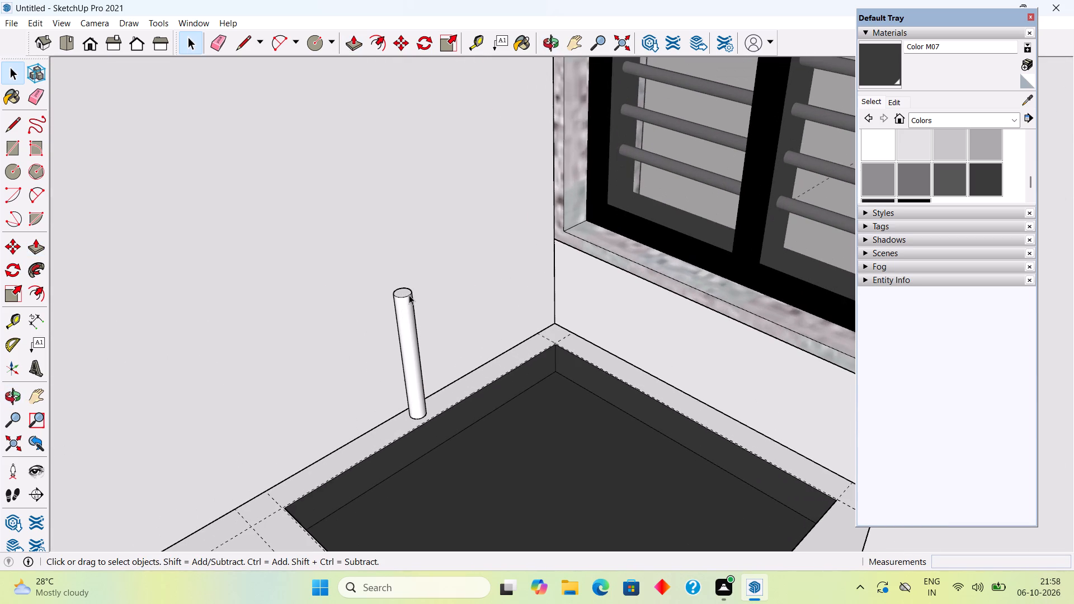
# Draw an upright circle of about 1" radius at the top of the faucet post, facing the sink.
pyautogui.press('c')
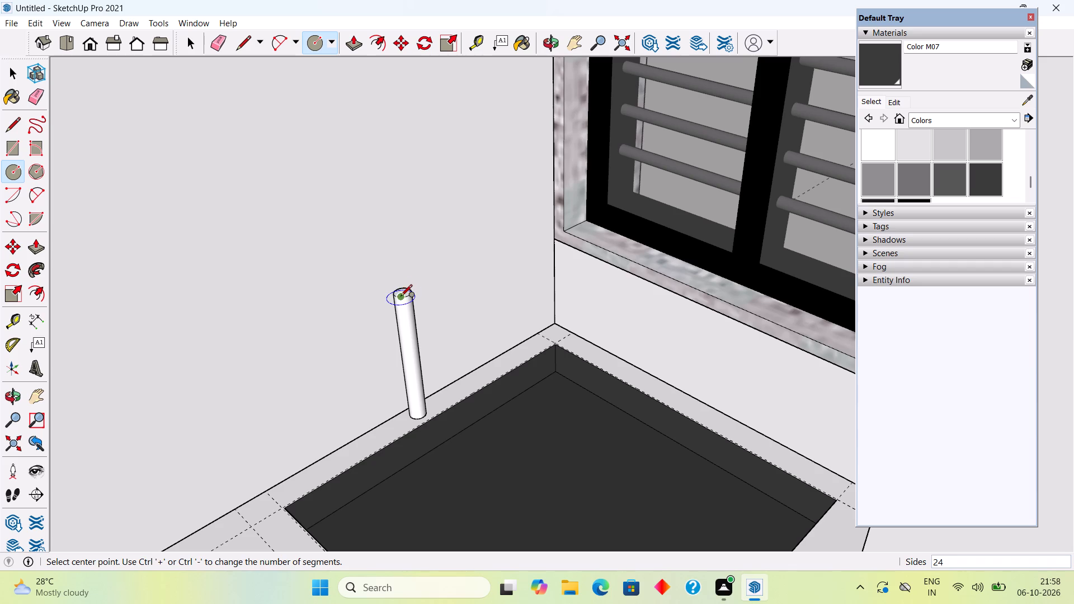
pyautogui.click(407, 298)
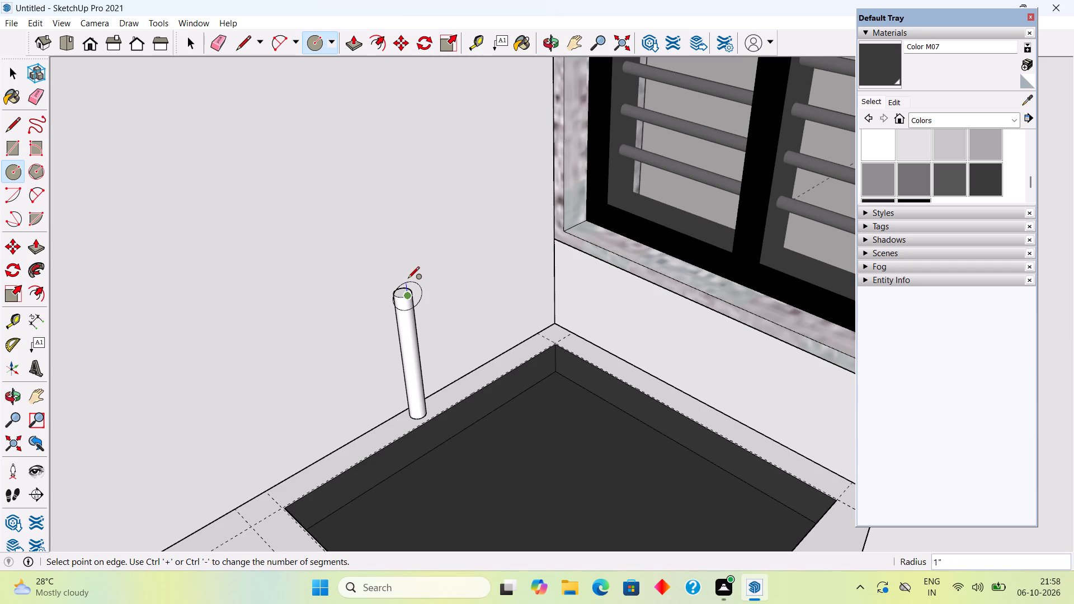
pyautogui.click(408, 279)
pyautogui.press('space')
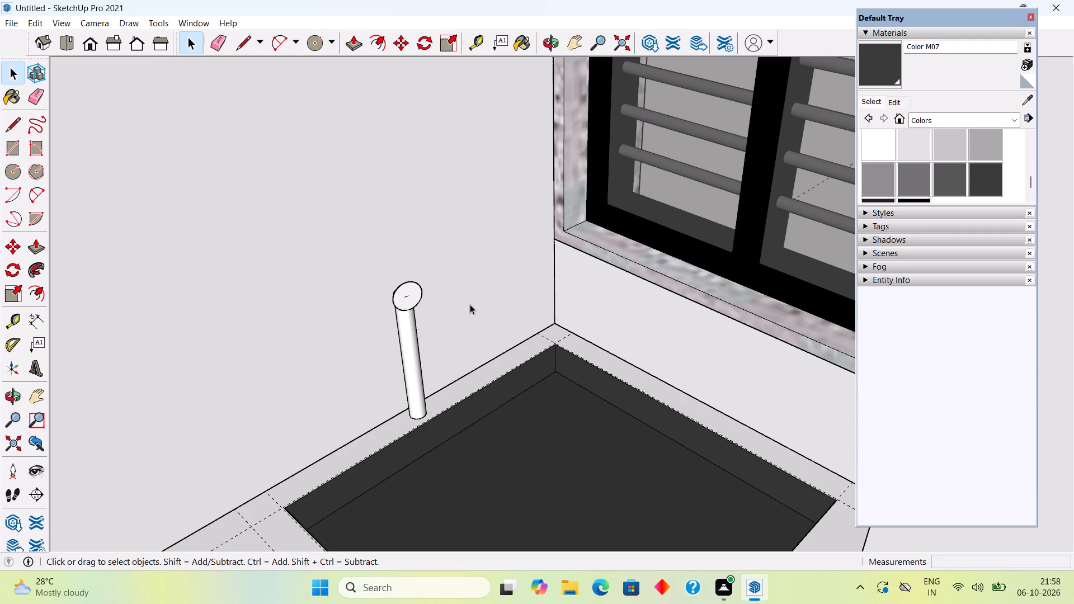
# Pull the upright circle on the faucet post about 2 3/16" toward the sink to form a short spout.
pyautogui.press('p')
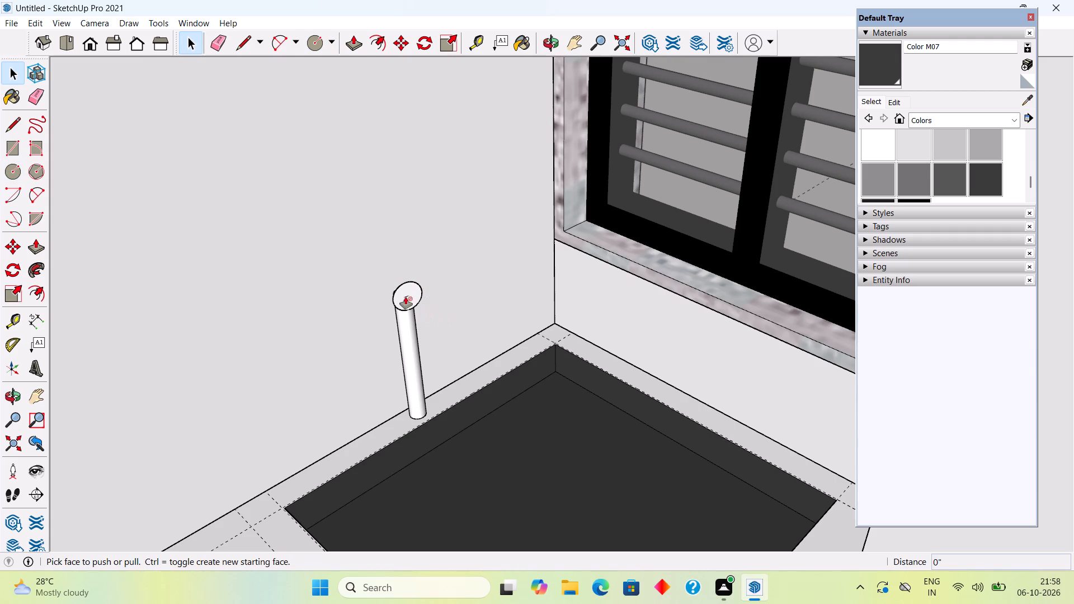
pyautogui.click(404, 296)
pyautogui.press('space')
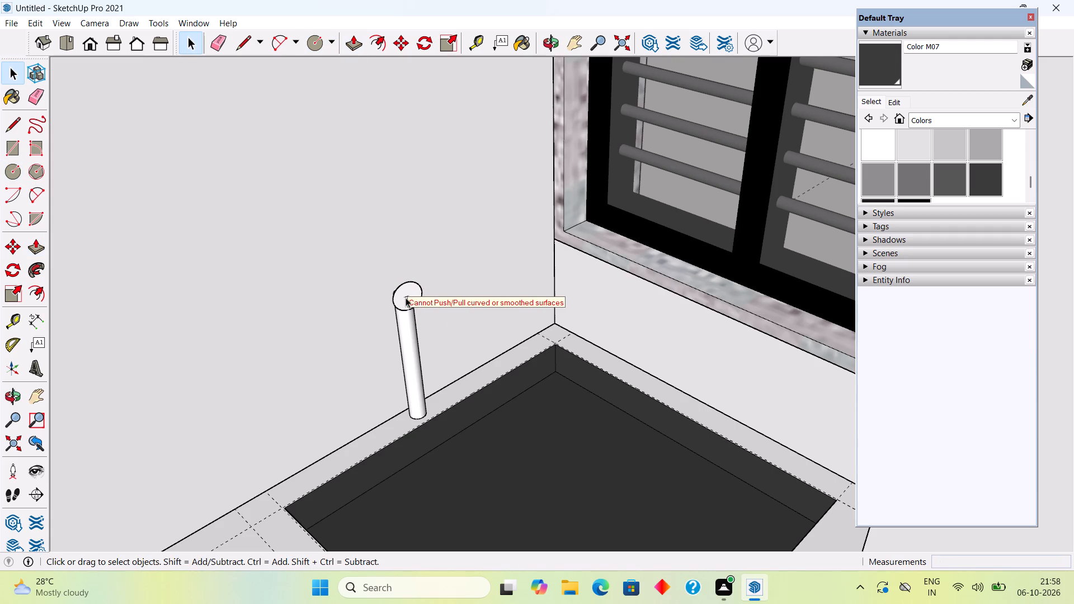
pyautogui.click(406, 297)
pyautogui.click(412, 299)
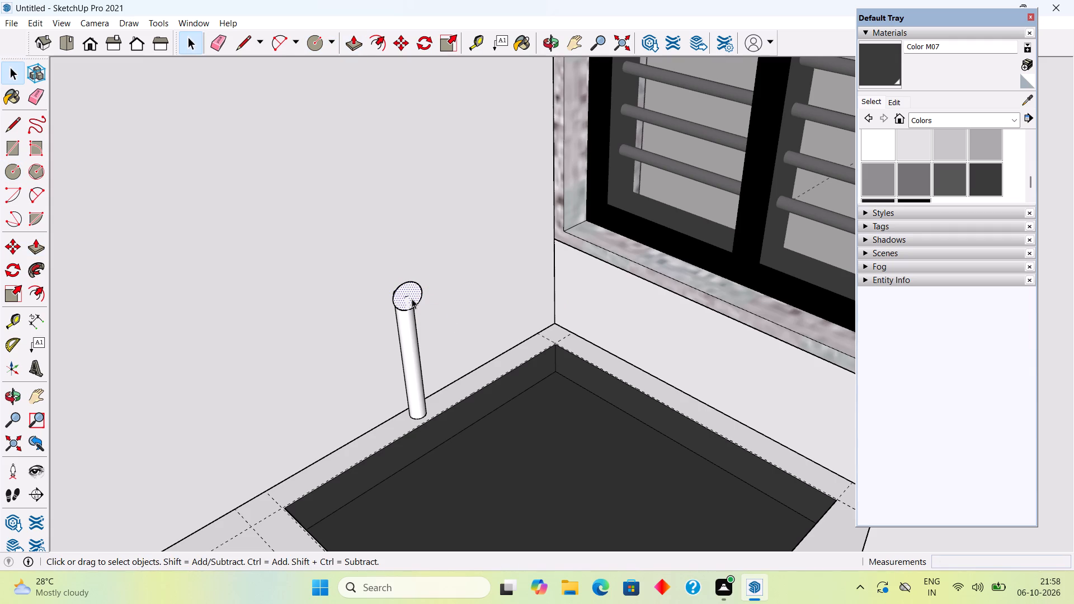
pyautogui.press('p')
pyautogui.click(412, 299)
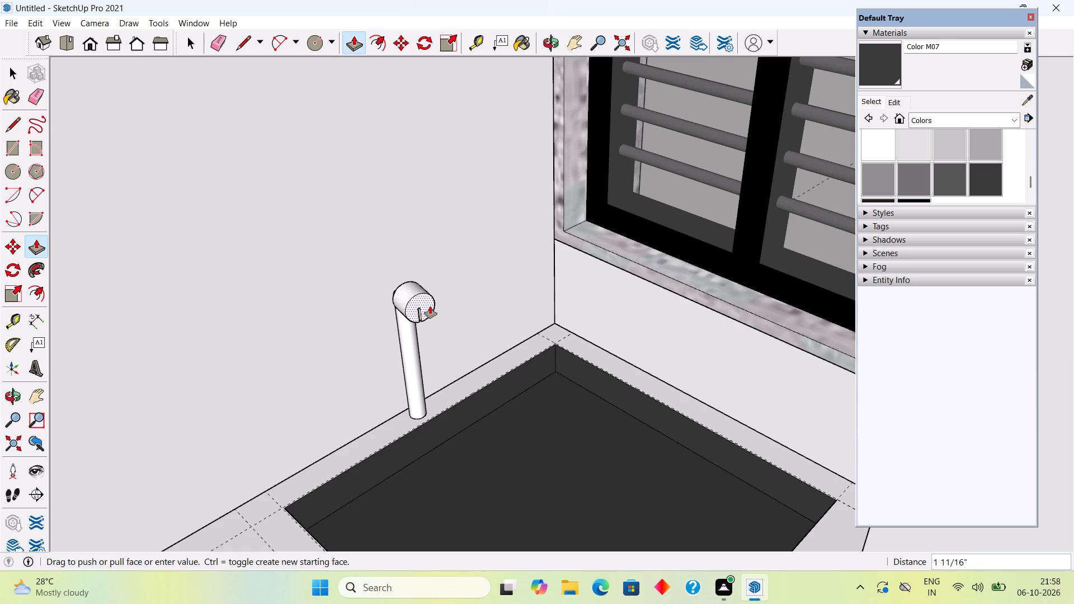
pyautogui.click(434, 308)
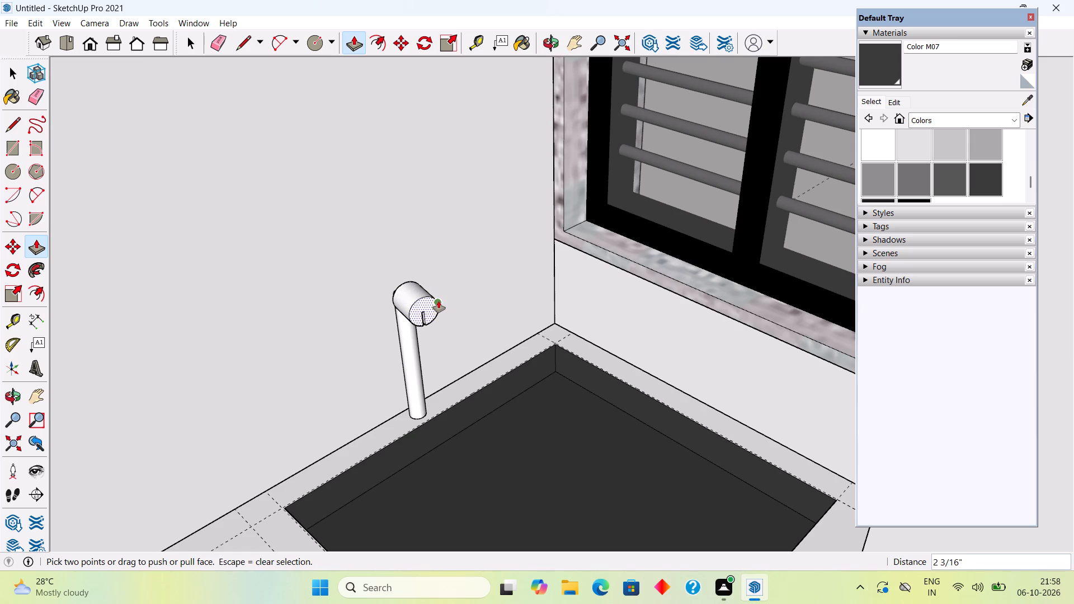
pyautogui.press('space')
# Paint the faucet's post, spout end face and spout side with Color M07.
pyautogui.scroll(-2, 392, 313)
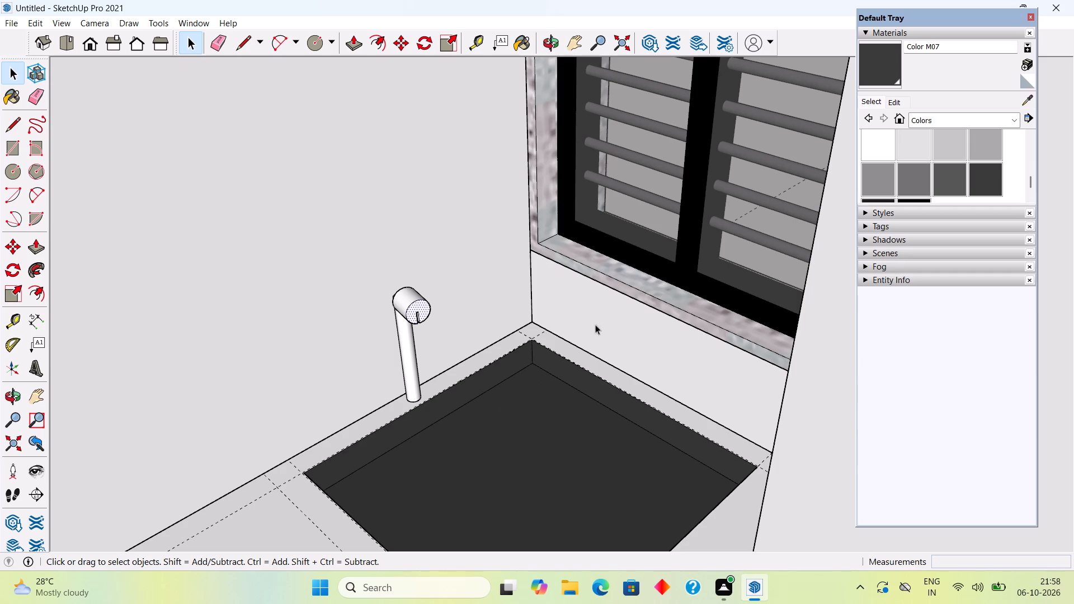
pyautogui.click(893, 62)
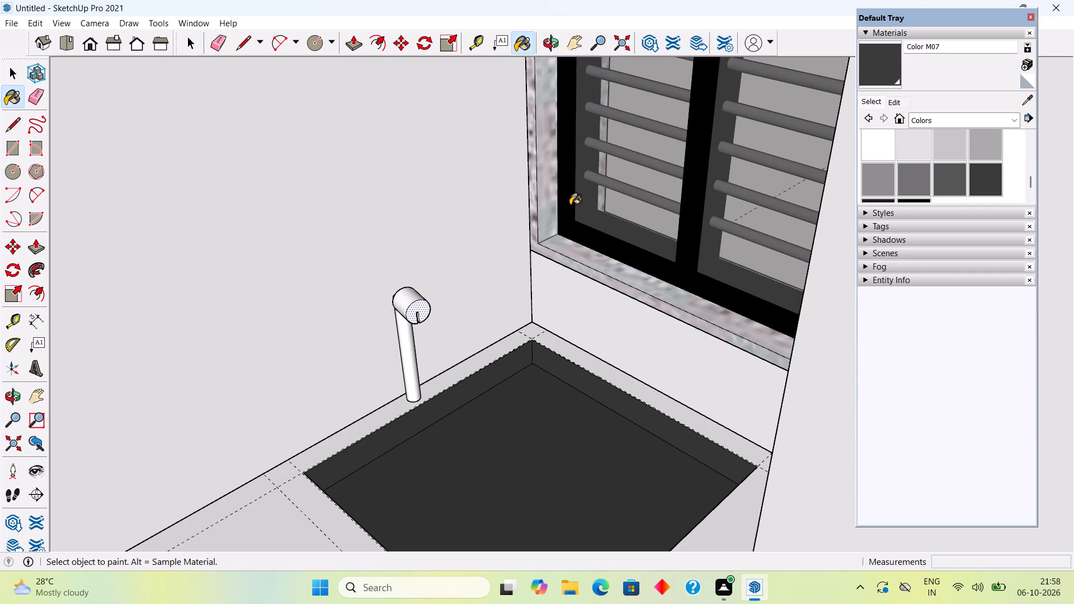
pyautogui.click(407, 356)
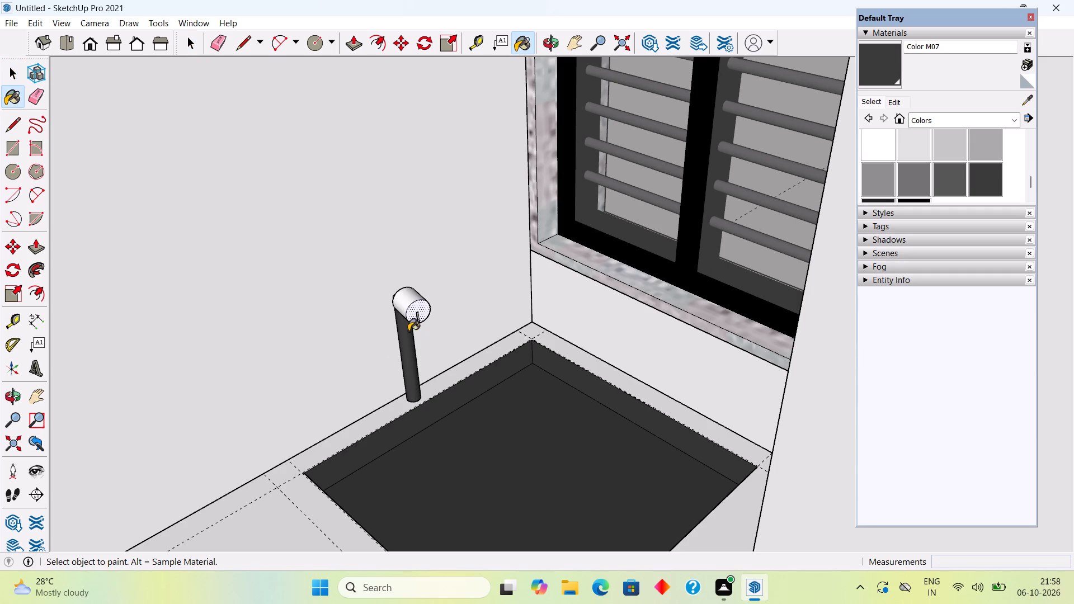
pyautogui.click(412, 313)
pyautogui.click(412, 301)
pyautogui.press('space')
# Select all the connected geometry of the faucet behind the sink and make it a group.
pyautogui.scroll(-10, 423, 356)
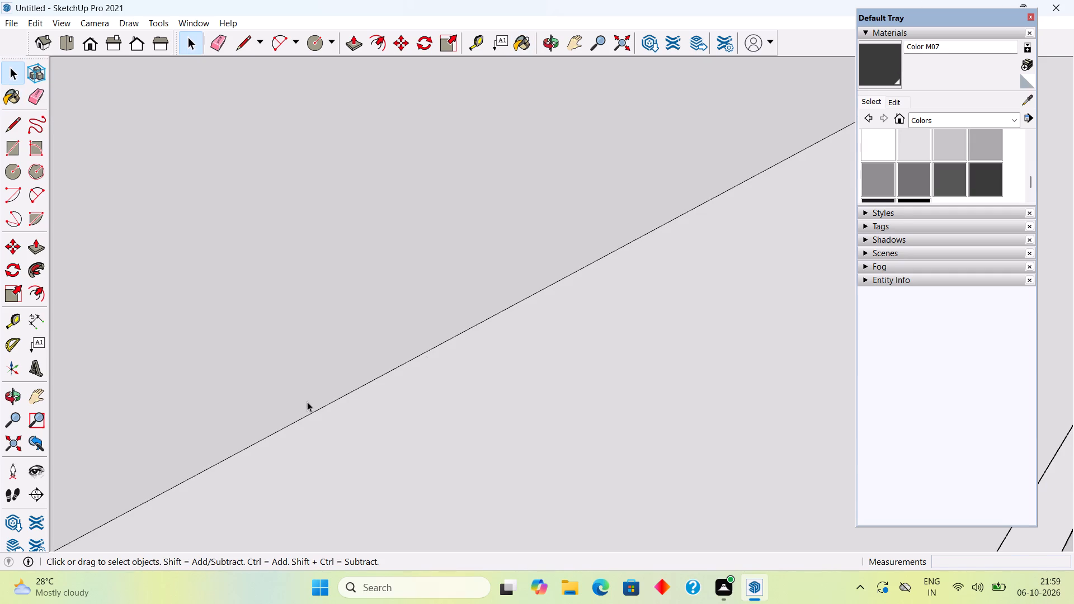
pyautogui.click(19, 442)
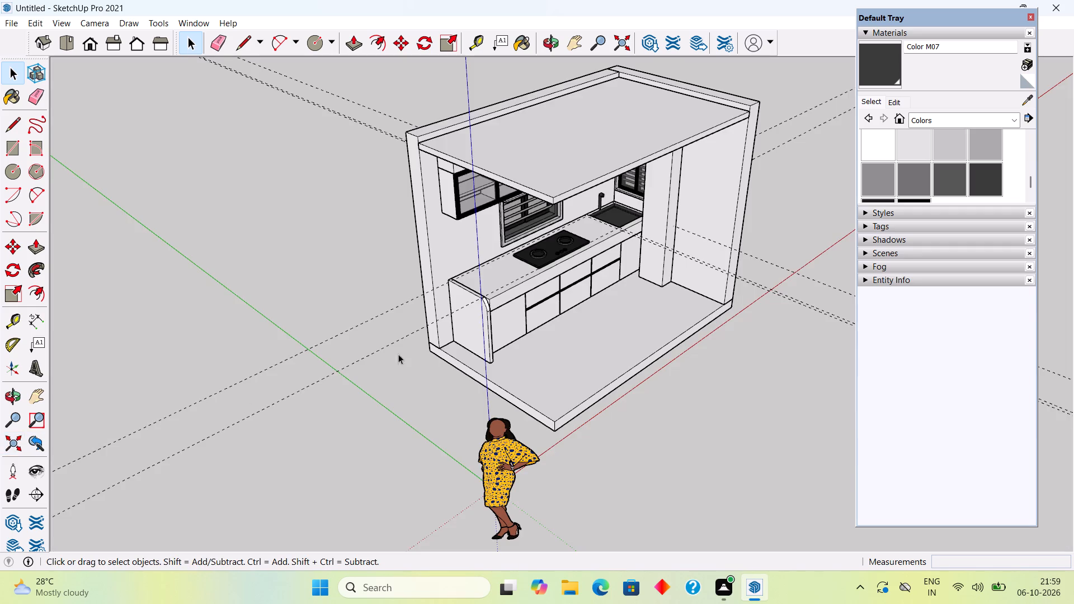
pyautogui.moveTo(602, 281); pyautogui.dragTo(556, 207, button='middle')
pyautogui.scroll(10, 626, 201)
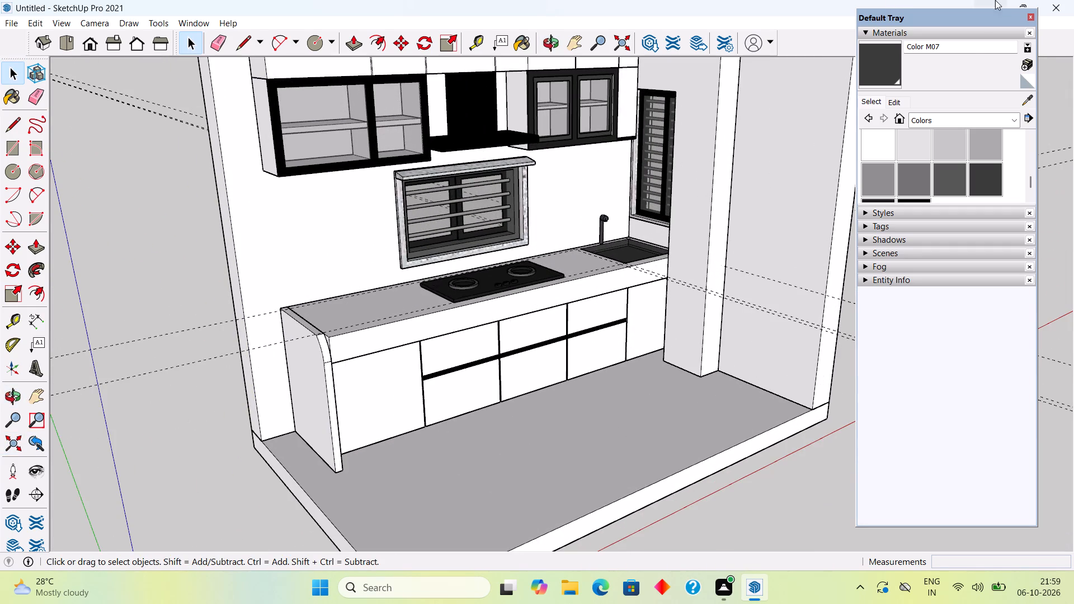
pyautogui.scroll(9, 619, 231)
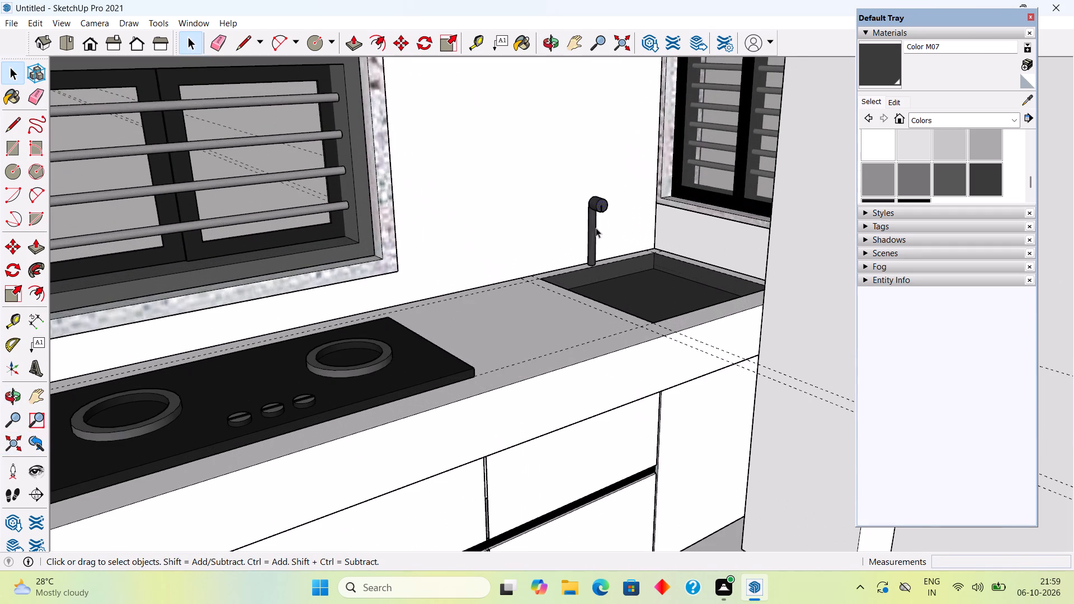
pyautogui.tripleClick(592, 233)
pyautogui.rightClick(592, 233)
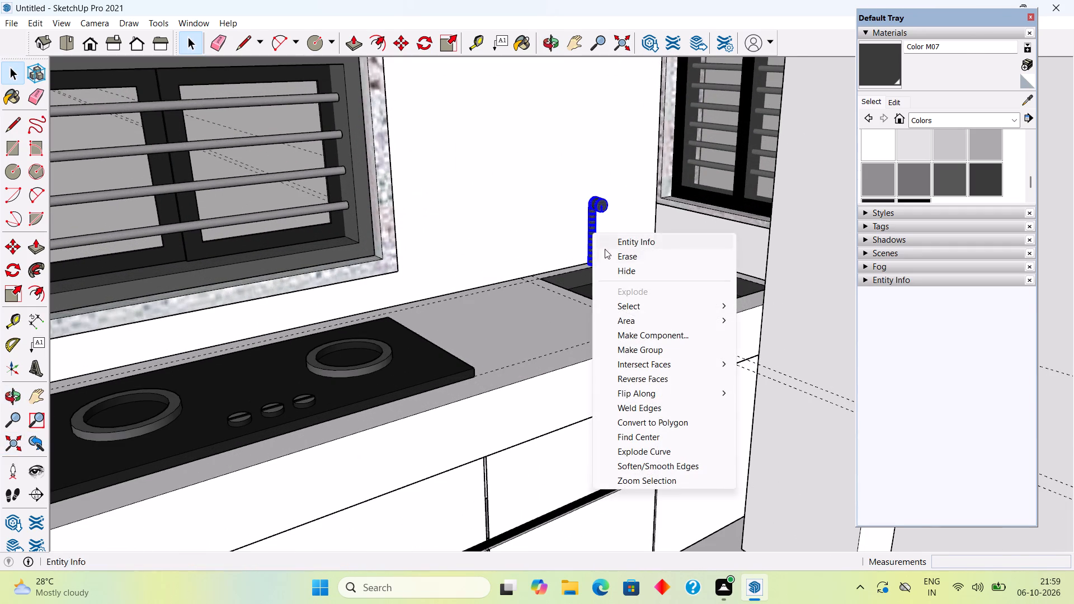
pyautogui.click(624, 347)
# Delete all guide lines from the model and clear the selection.
pyautogui.scroll(-18, 624, 337)
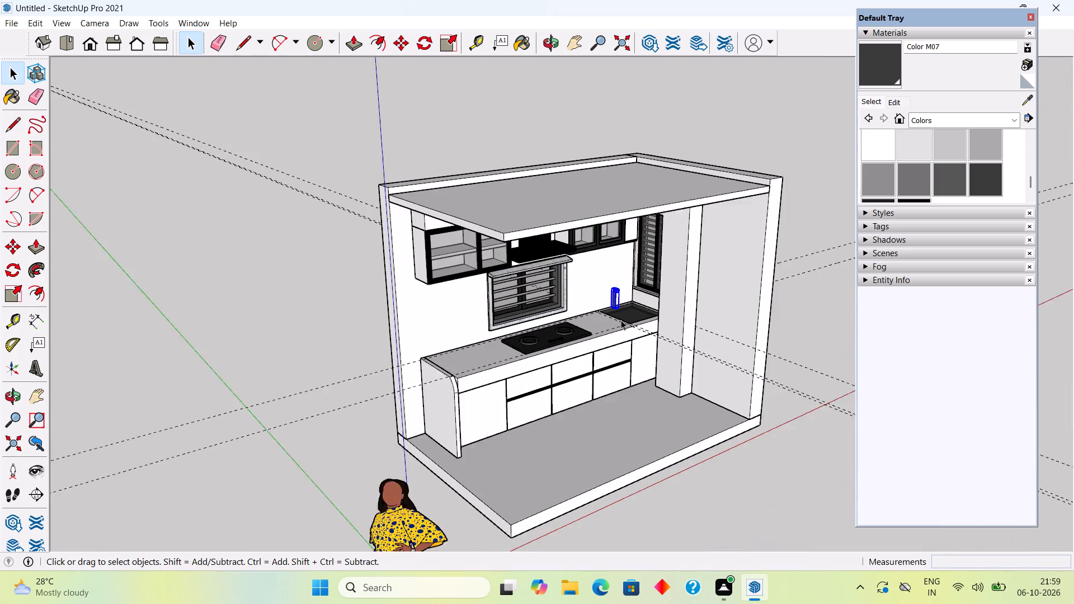
pyautogui.click(27, 23)
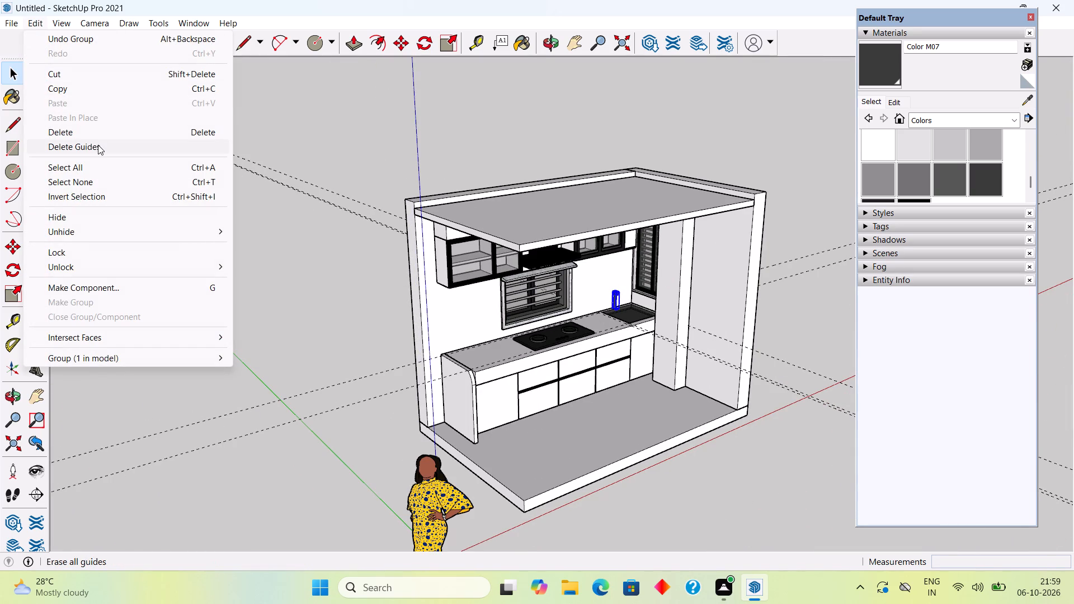
pyautogui.click(98, 145)
pyautogui.click(321, 263)
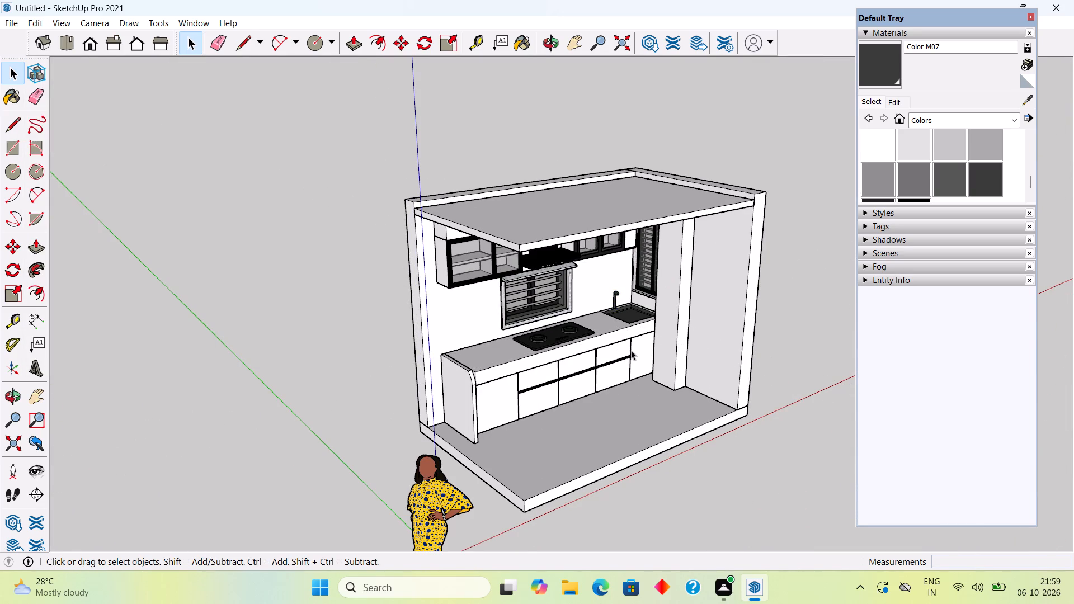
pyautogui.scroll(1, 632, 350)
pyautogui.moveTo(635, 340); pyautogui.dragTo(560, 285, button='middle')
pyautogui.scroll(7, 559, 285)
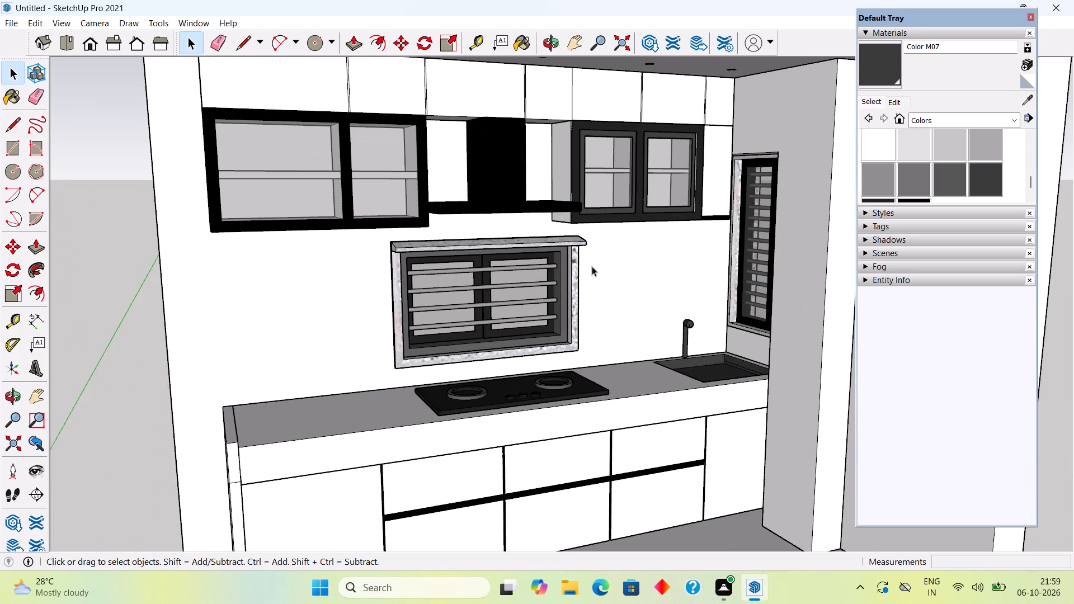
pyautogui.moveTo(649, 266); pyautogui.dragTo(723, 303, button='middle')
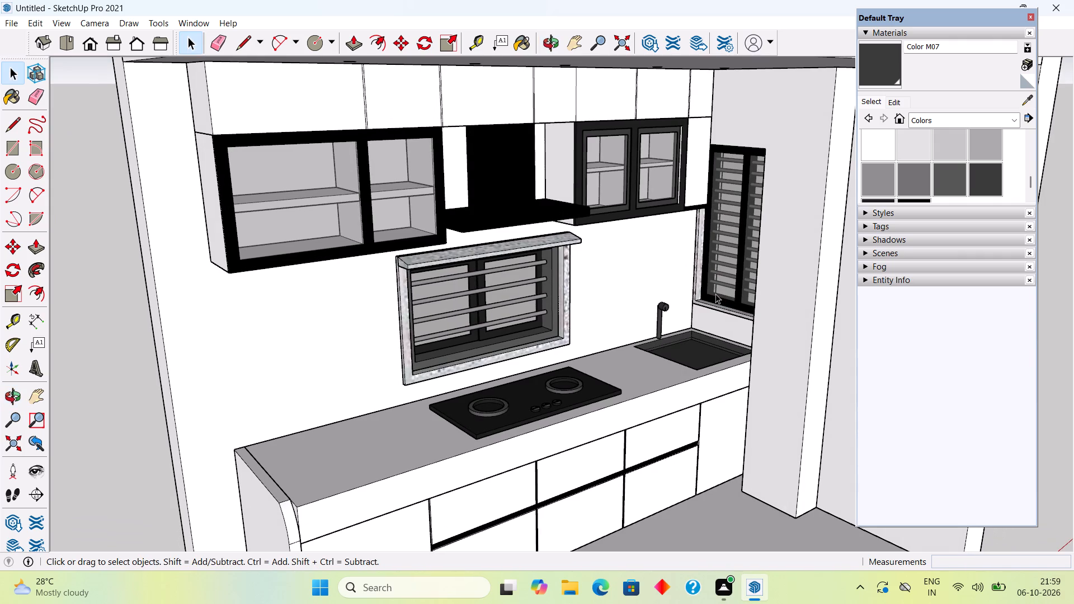
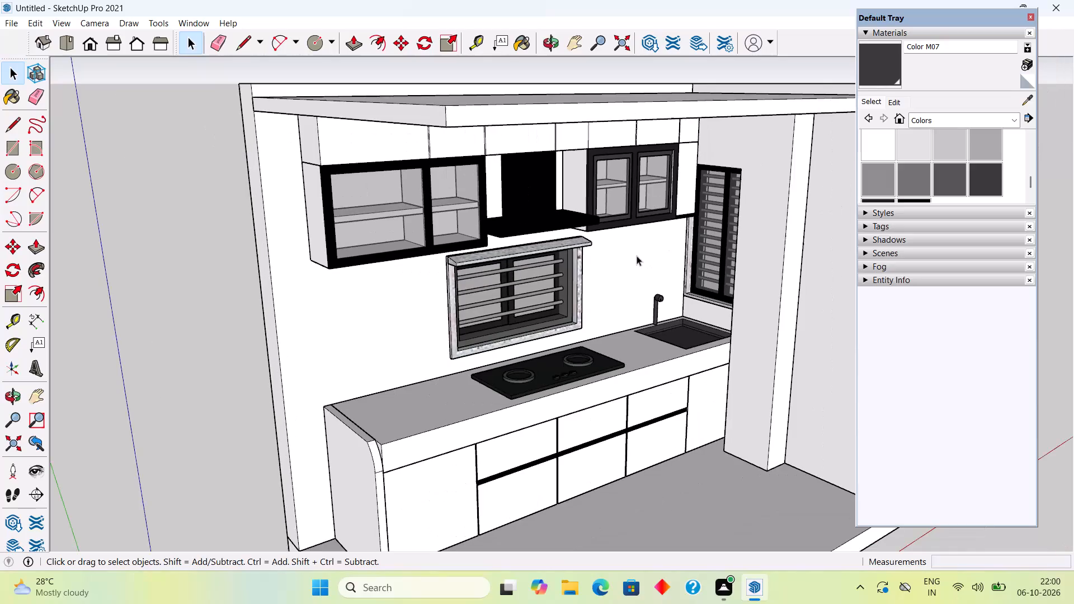
# Examine the kitchen and the round recessed lights on the underside of its ceiling slab.
pyautogui.moveTo(632, 241); pyautogui.dragTo(669, 289, button='middle')
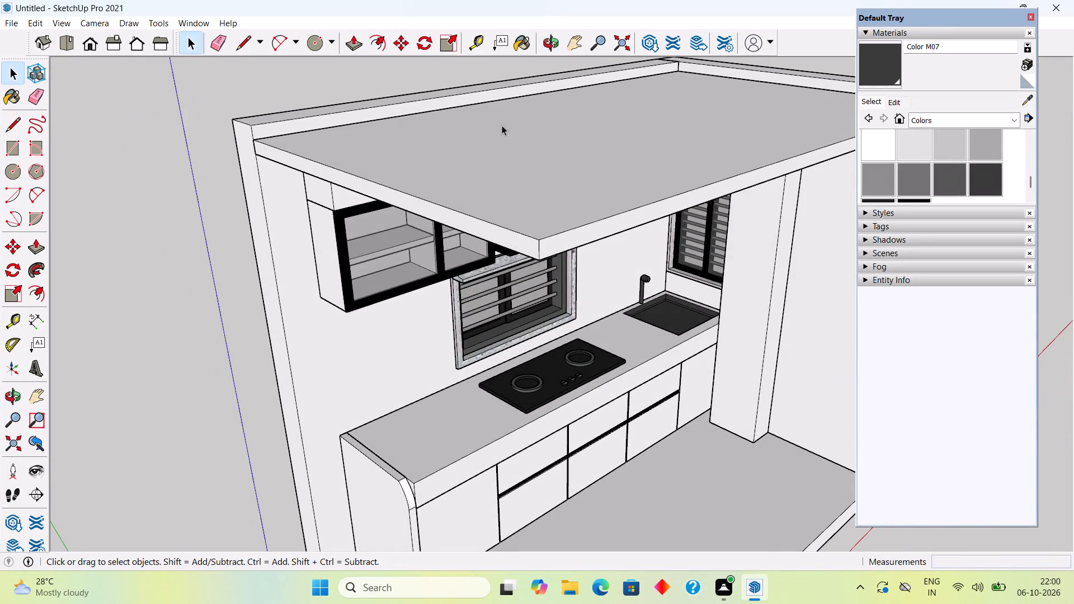
pyautogui.scroll(-1, 501, 188)
pyautogui.moveTo(595, 340); pyautogui.dragTo(566, 186, button='middle')
pyautogui.scroll(-5, 566, 185)
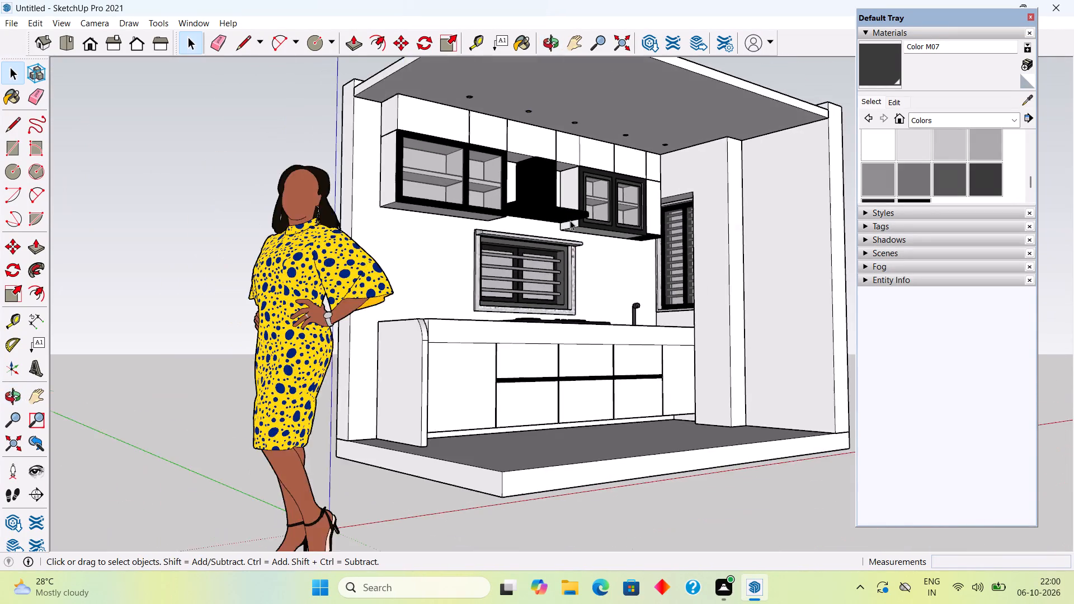
pyautogui.scroll(-2, 570, 220)
pyautogui.scroll(18, 567, 133)
pyautogui.scroll(5, 202, 184)
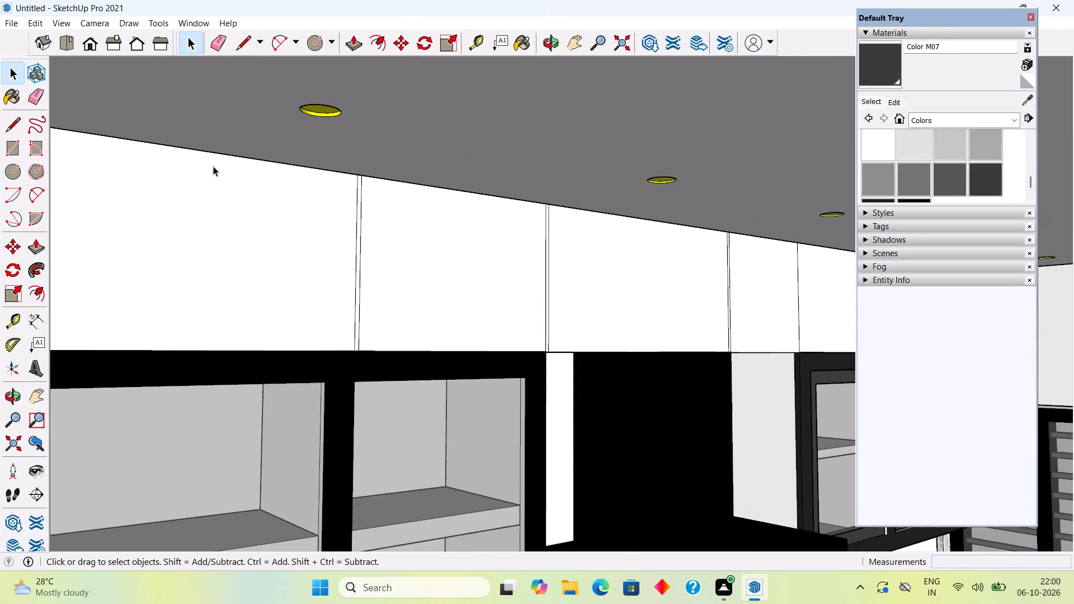
pyautogui.scroll(8, 289, 121)
pyautogui.moveTo(315, 116); pyautogui.dragTo(108, 355, button='middle')
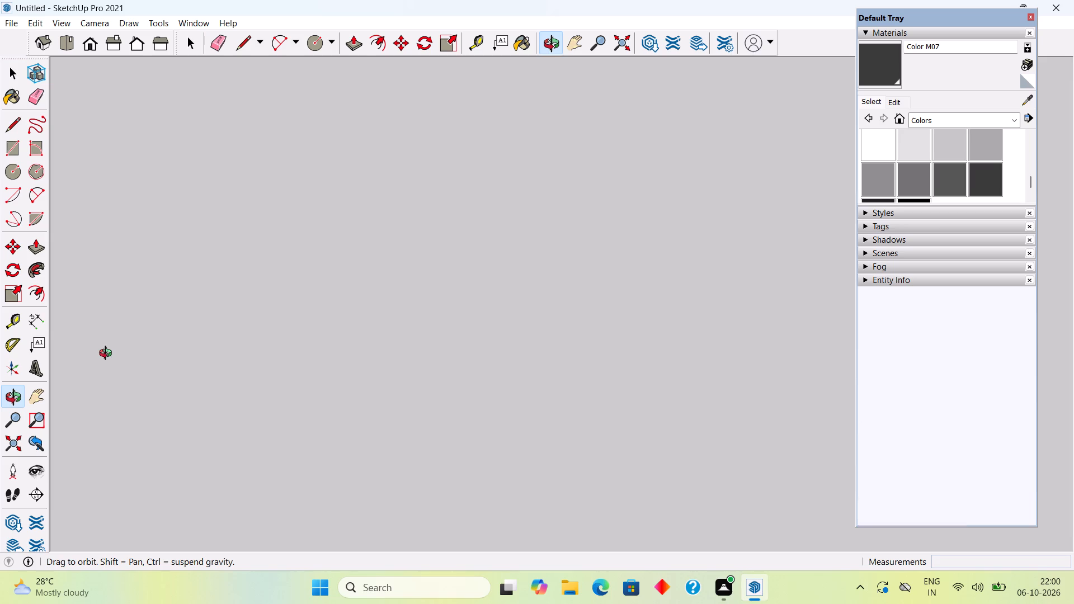
pyautogui.moveTo(108, 355); pyautogui.dragTo(120, 351, button='middle')
pyautogui.scroll(-3, 120, 351)
pyautogui.scroll(-3, 168, 331)
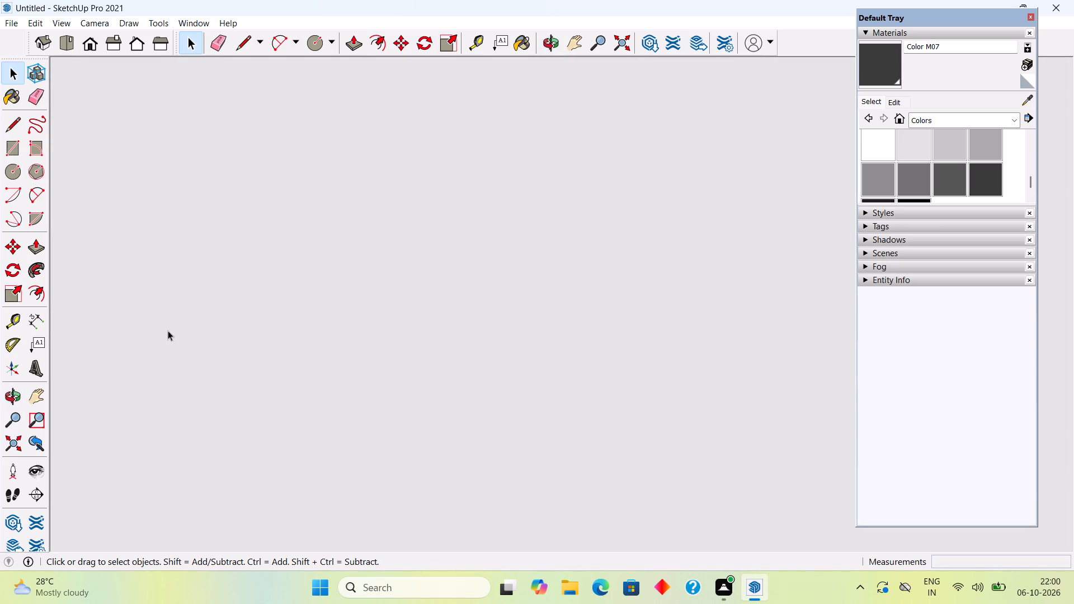
pyautogui.scroll(-7, 168, 331)
pyautogui.click(16, 440)
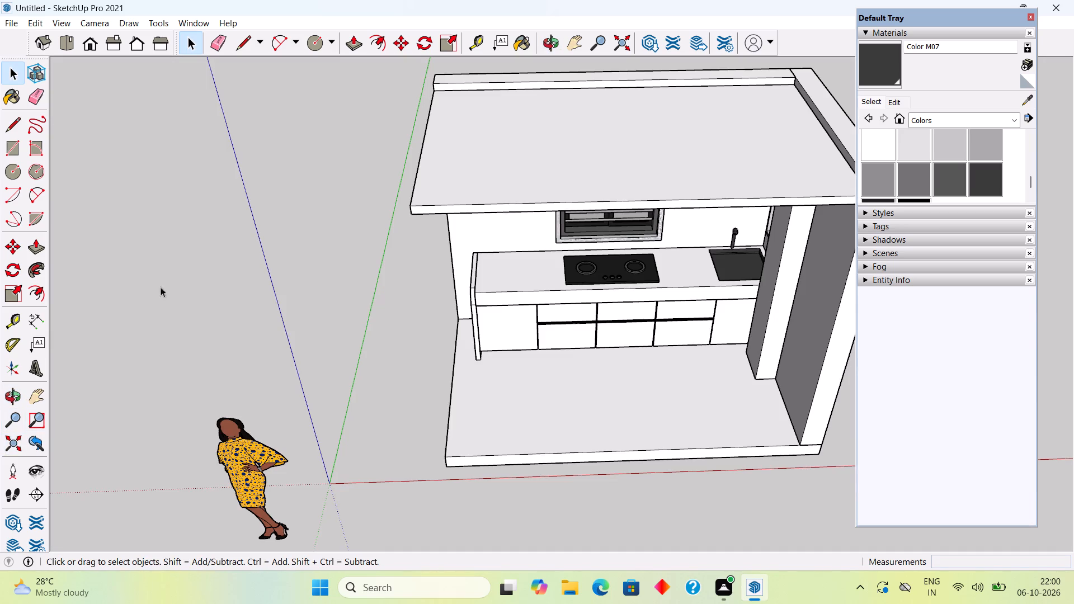
# Isolate the ceiling slab group by inverting the selection and hiding everything else in the model.
pyautogui.moveTo(548, 216); pyautogui.dragTo(558, 86, button='middle')
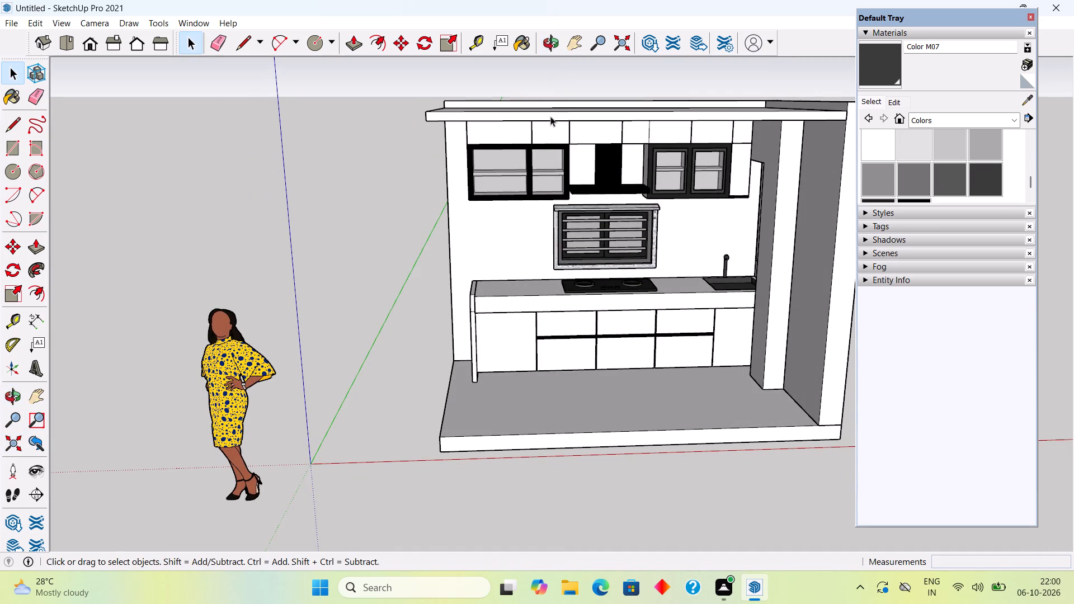
pyautogui.click(550, 116)
pyautogui.rightClick(550, 116)
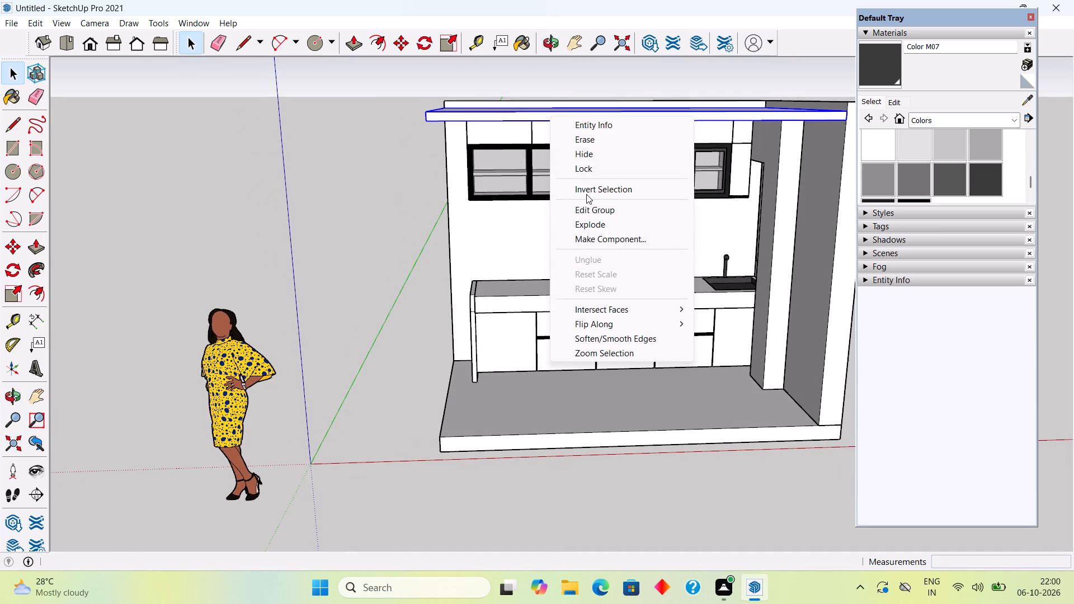
pyautogui.click(586, 194)
pyautogui.rightClick(586, 194)
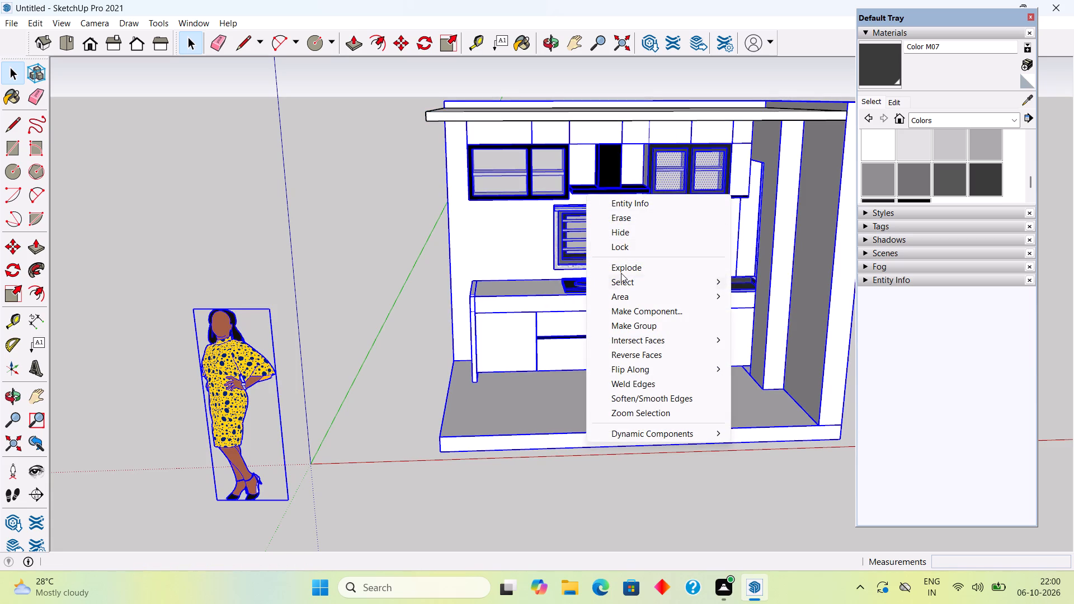
pyautogui.click(615, 236)
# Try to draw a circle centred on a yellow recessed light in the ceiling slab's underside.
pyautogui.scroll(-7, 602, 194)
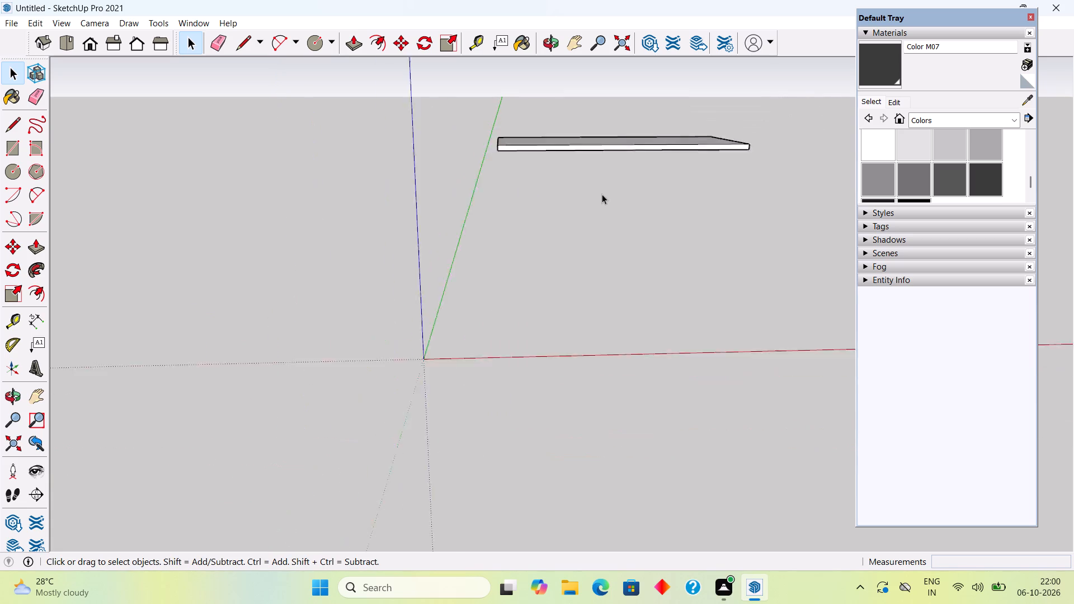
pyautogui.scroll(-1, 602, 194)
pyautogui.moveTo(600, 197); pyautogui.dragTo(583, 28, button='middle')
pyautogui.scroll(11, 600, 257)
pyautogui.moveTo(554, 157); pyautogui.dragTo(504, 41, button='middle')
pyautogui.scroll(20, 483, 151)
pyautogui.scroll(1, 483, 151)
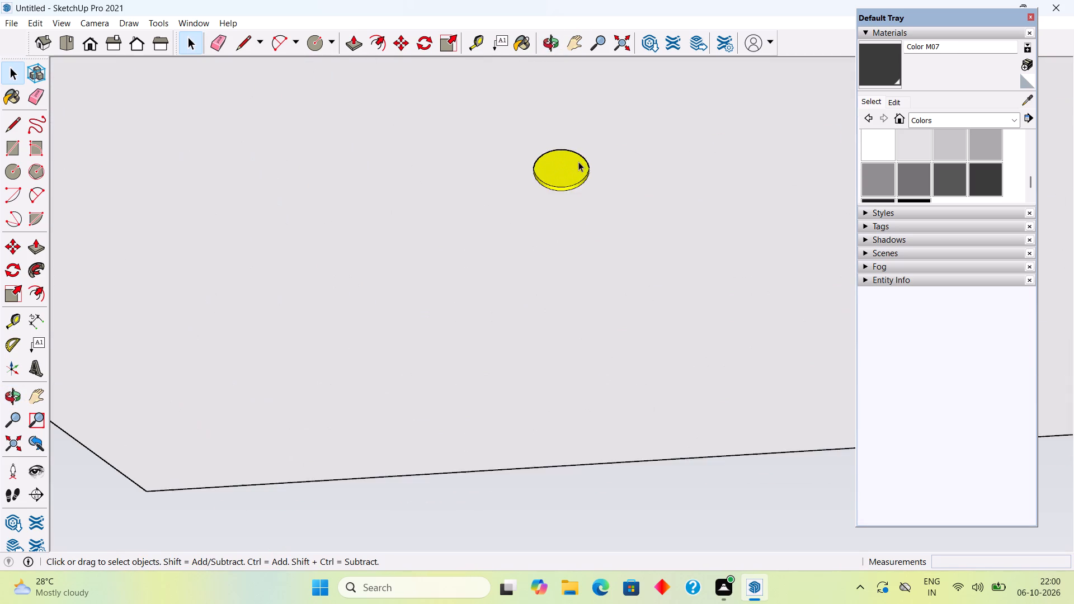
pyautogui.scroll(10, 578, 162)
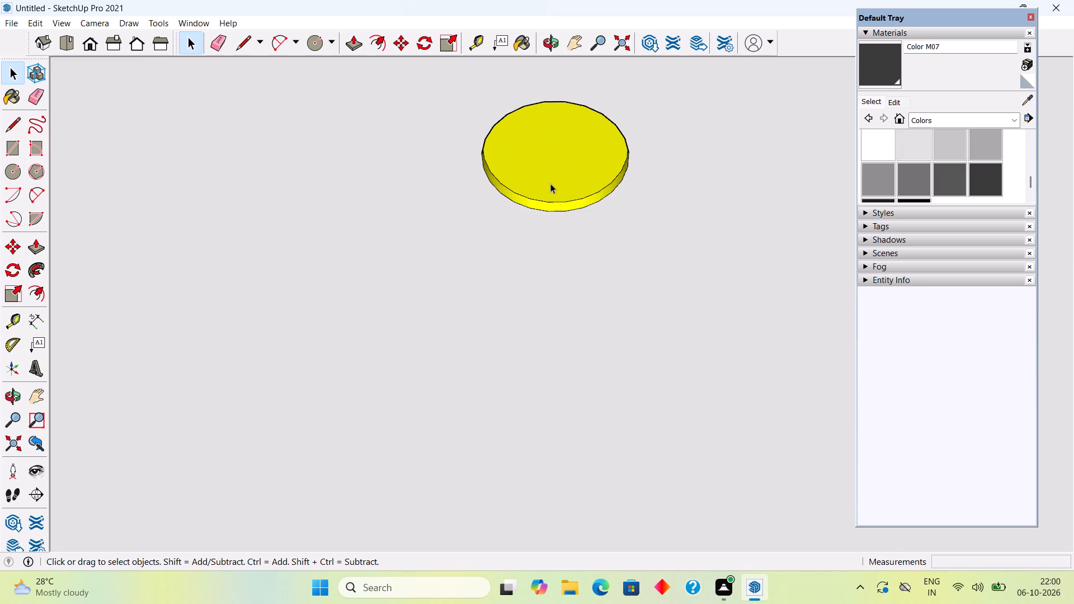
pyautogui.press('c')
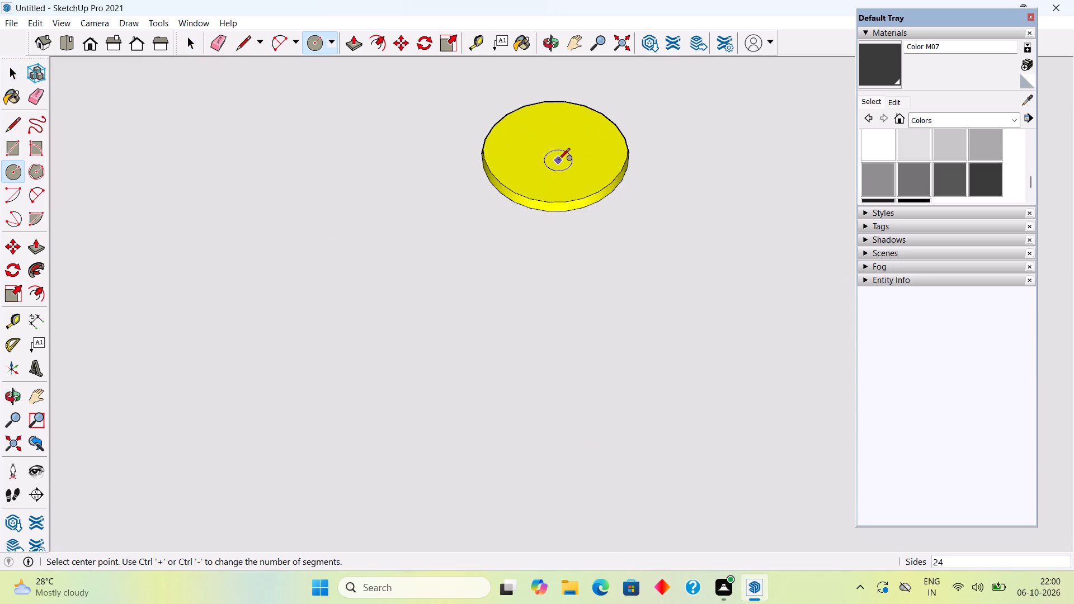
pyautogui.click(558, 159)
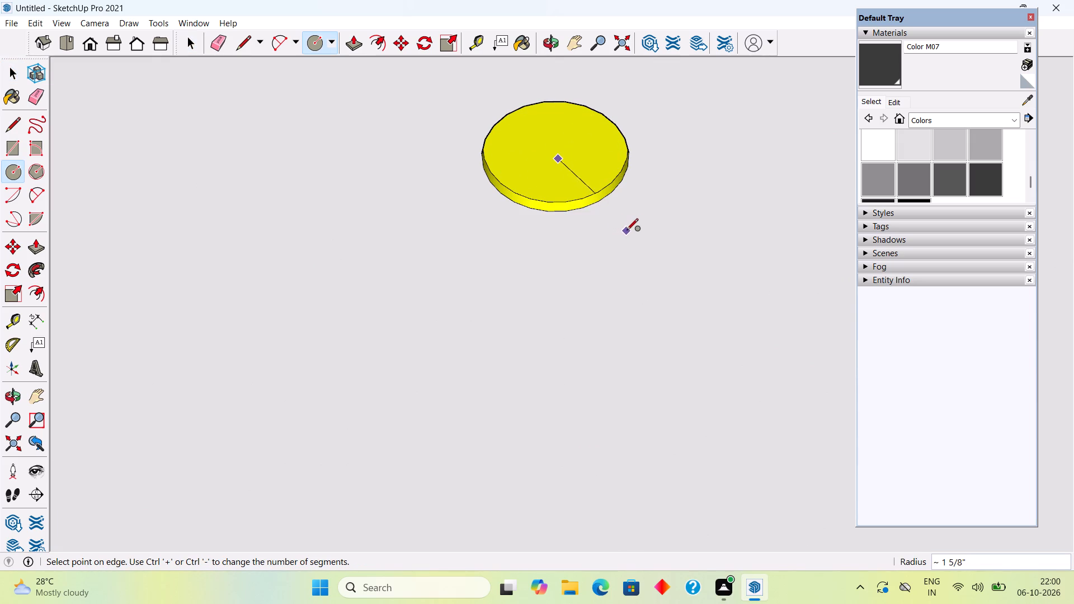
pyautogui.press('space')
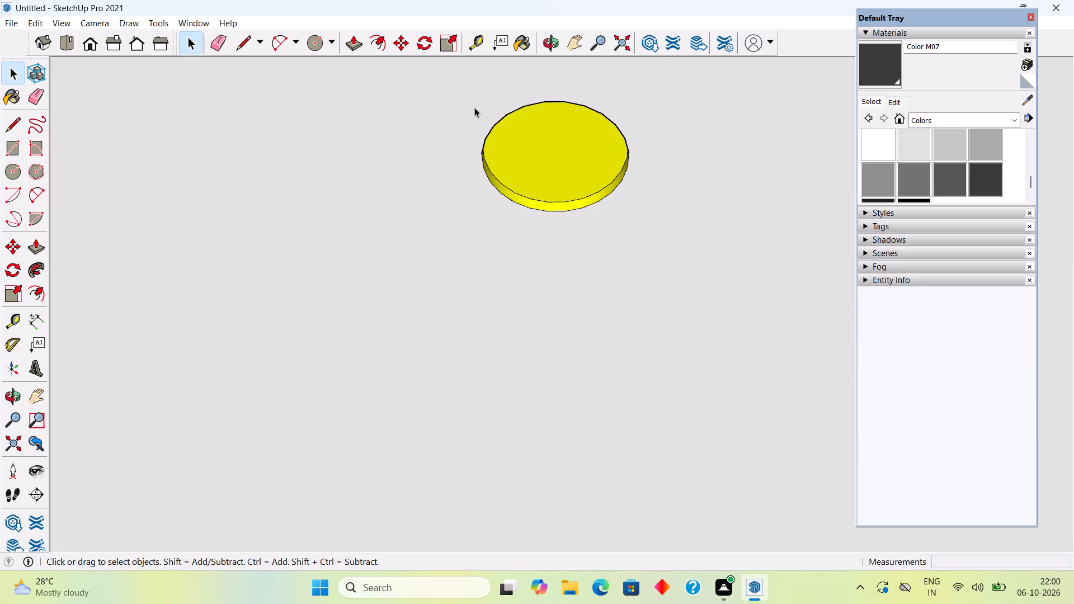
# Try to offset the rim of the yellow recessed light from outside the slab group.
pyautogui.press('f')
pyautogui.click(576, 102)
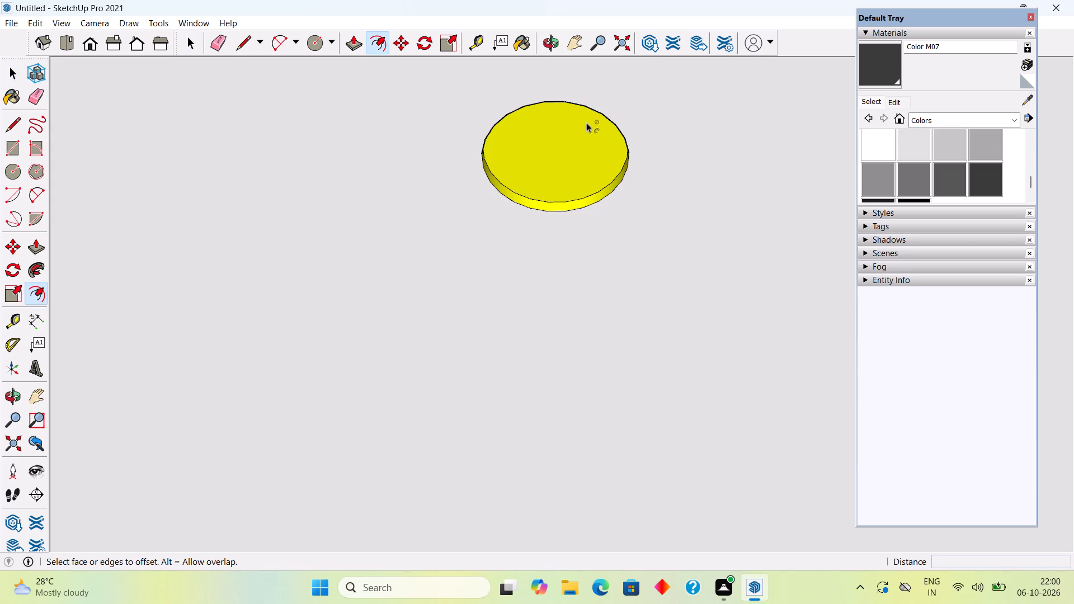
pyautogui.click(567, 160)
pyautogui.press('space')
# Open the ceiling slab group for editing.
pyautogui.scroll(-7, 609, 198)
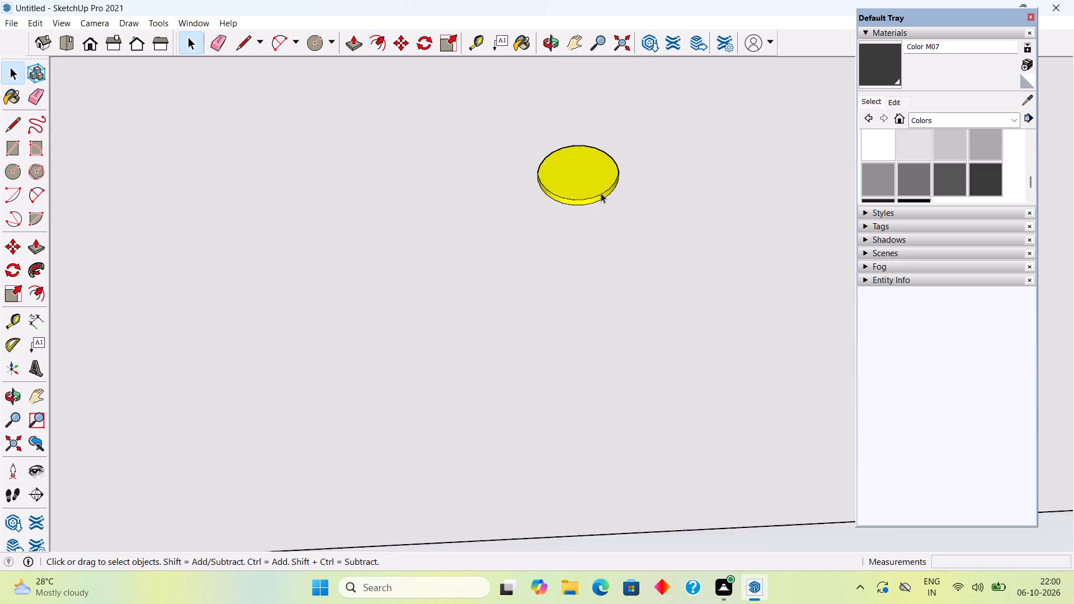
pyautogui.scroll(-11, 601, 193)
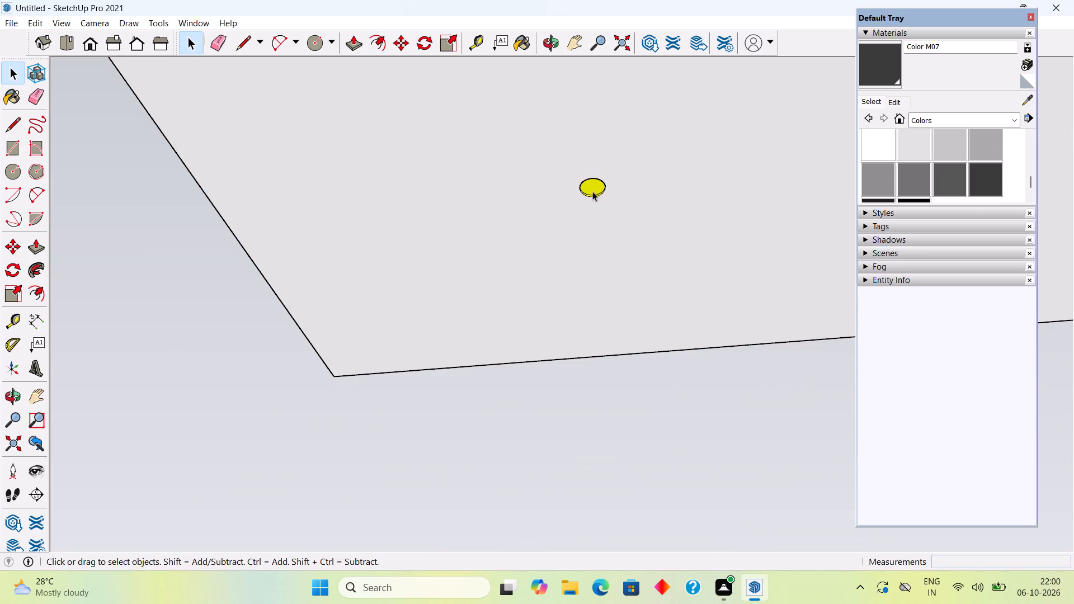
pyautogui.click(588, 189)
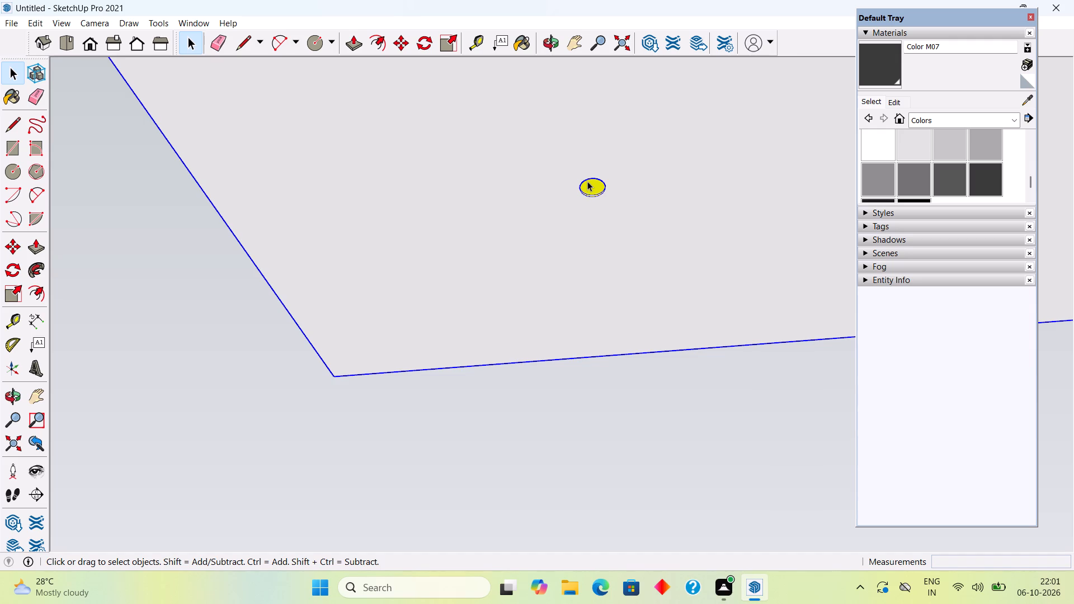
pyautogui.scroll(4, 587, 181)
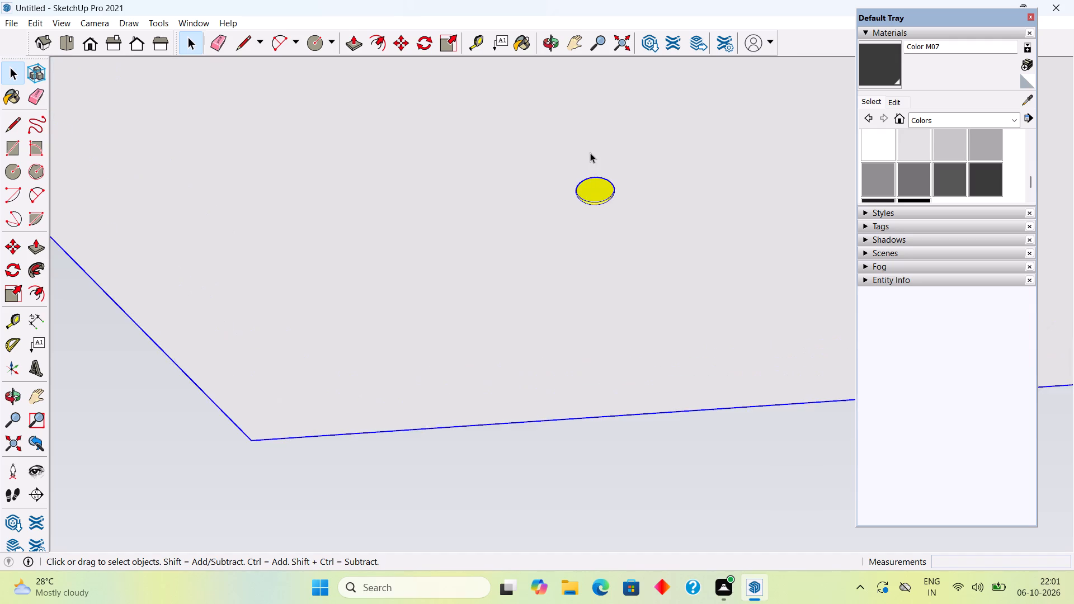
pyautogui.scroll(3, 567, 201)
pyautogui.tripleClick(520, 238)
pyautogui.click(514, 235)
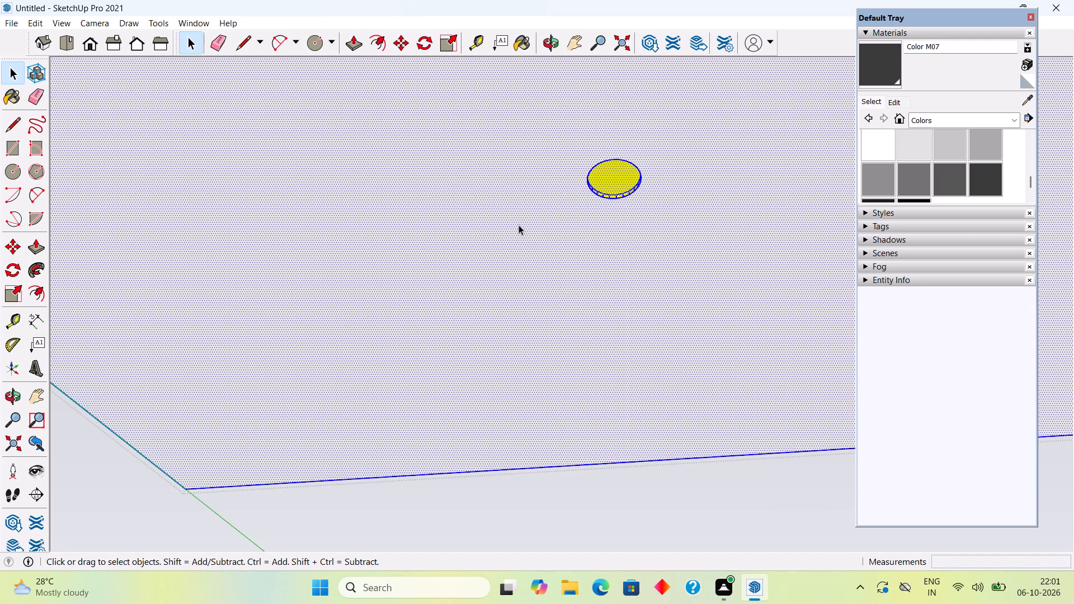
# Pull the recessed light's yellow face 3/16" until it is flush with the slab's underside.
pyautogui.scroll(5, 591, 172)
pyautogui.scroll(6, 677, 161)
pyautogui.scroll(3, 615, 202)
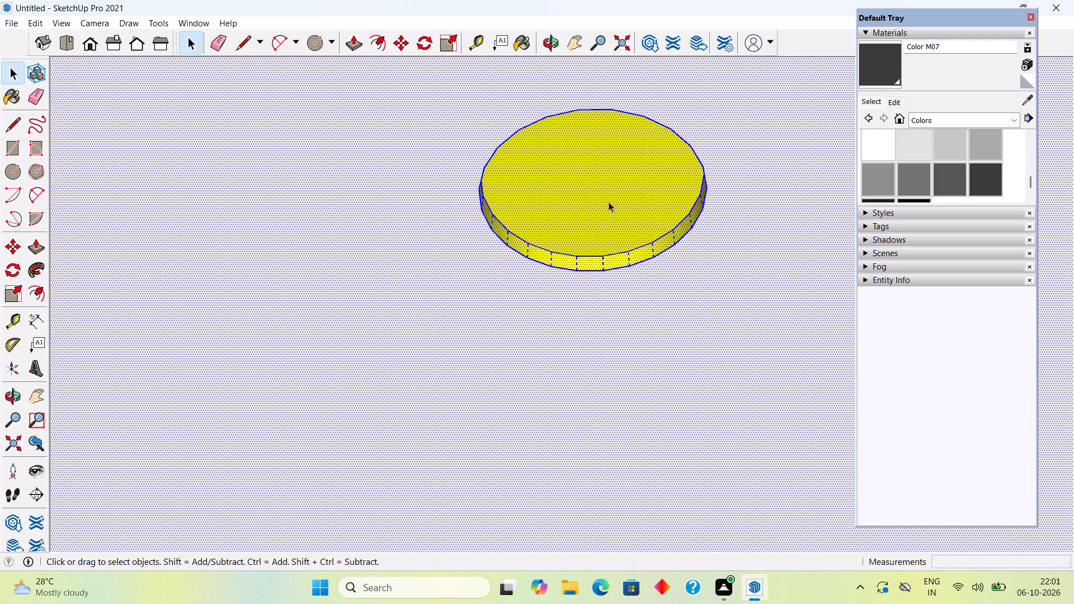
pyautogui.moveTo(600, 205); pyautogui.dragTo(585, 259, button='middle')
pyautogui.click(586, 233)
pyautogui.click(586, 233)
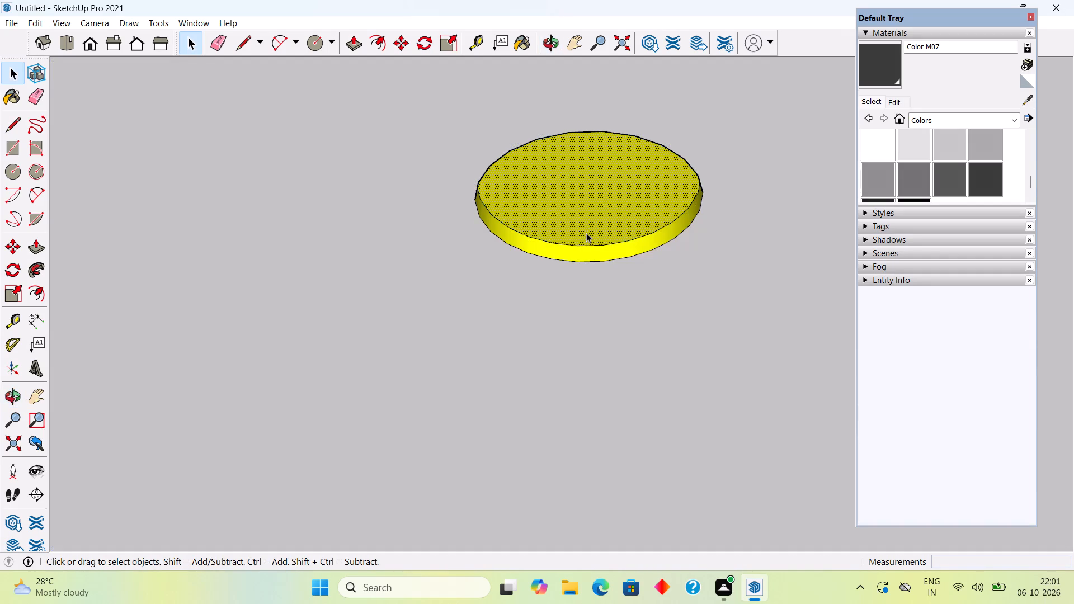
pyautogui.click(578, 209)
pyautogui.press('p')
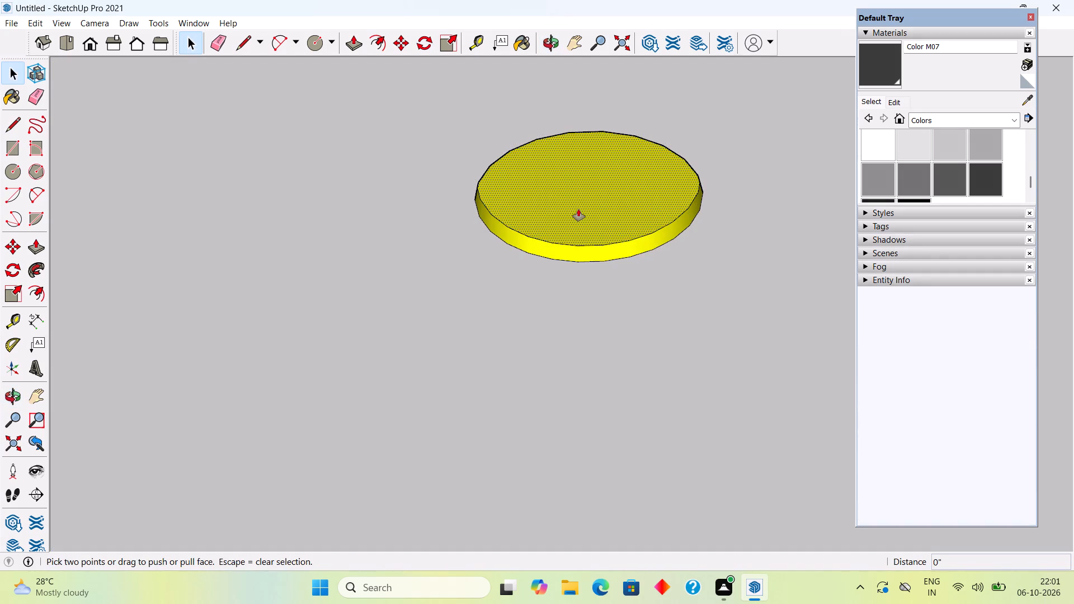
pyautogui.click(578, 209)
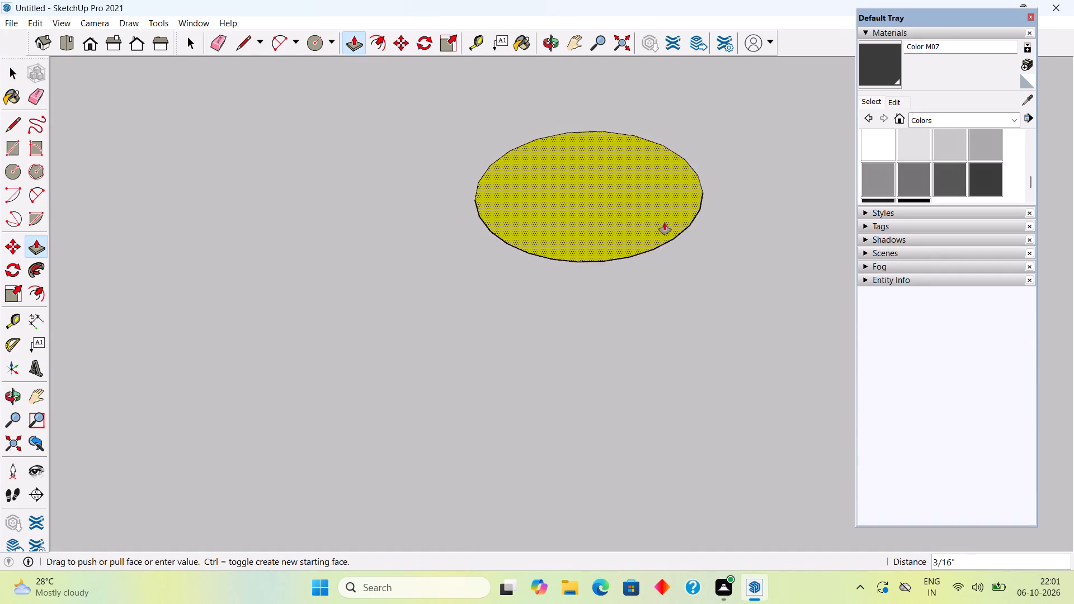
pyautogui.click(710, 178)
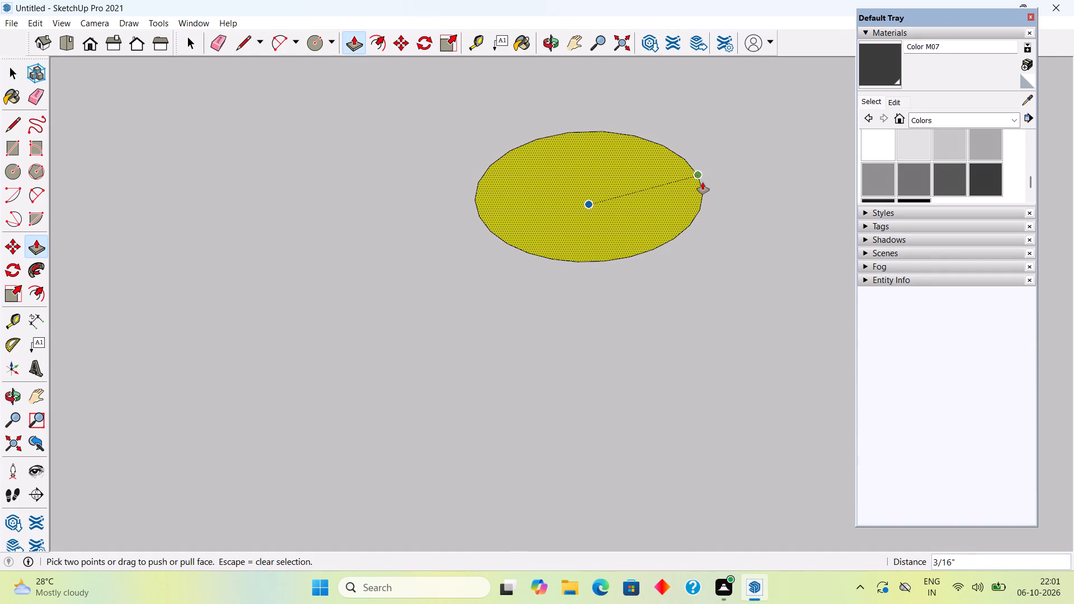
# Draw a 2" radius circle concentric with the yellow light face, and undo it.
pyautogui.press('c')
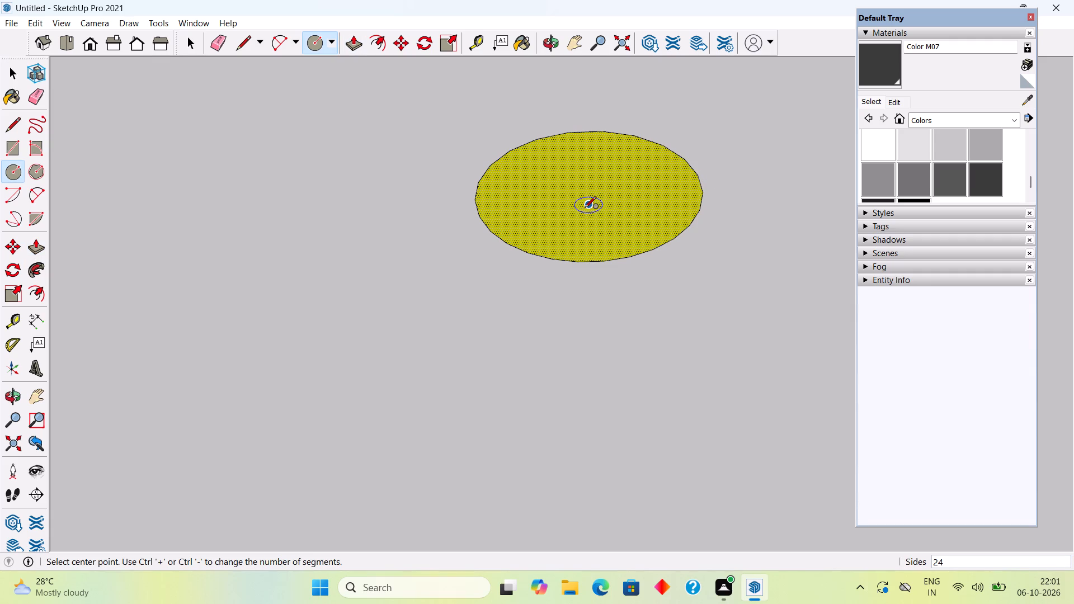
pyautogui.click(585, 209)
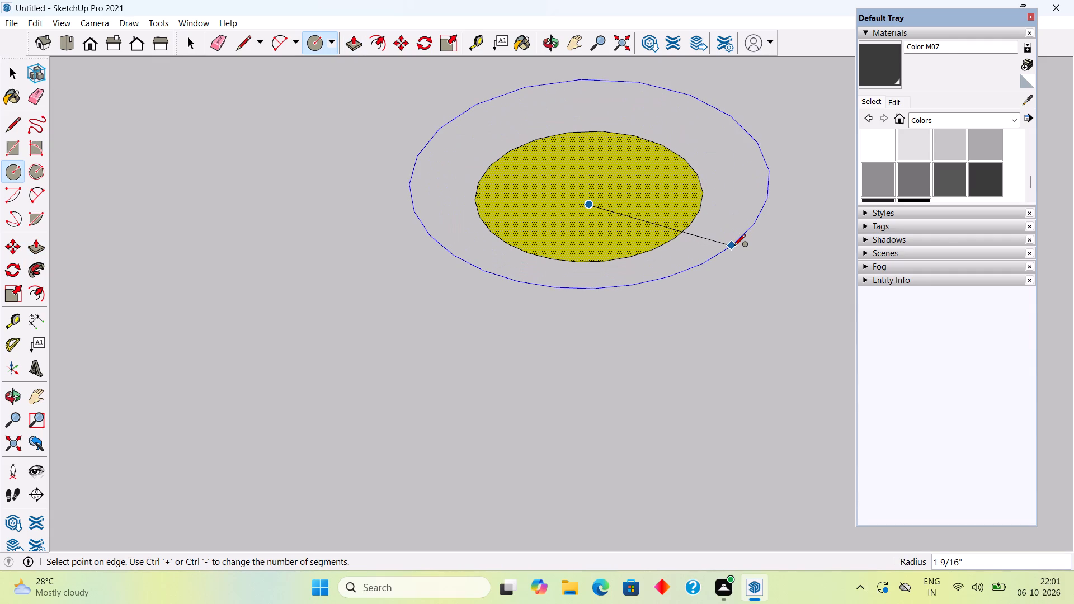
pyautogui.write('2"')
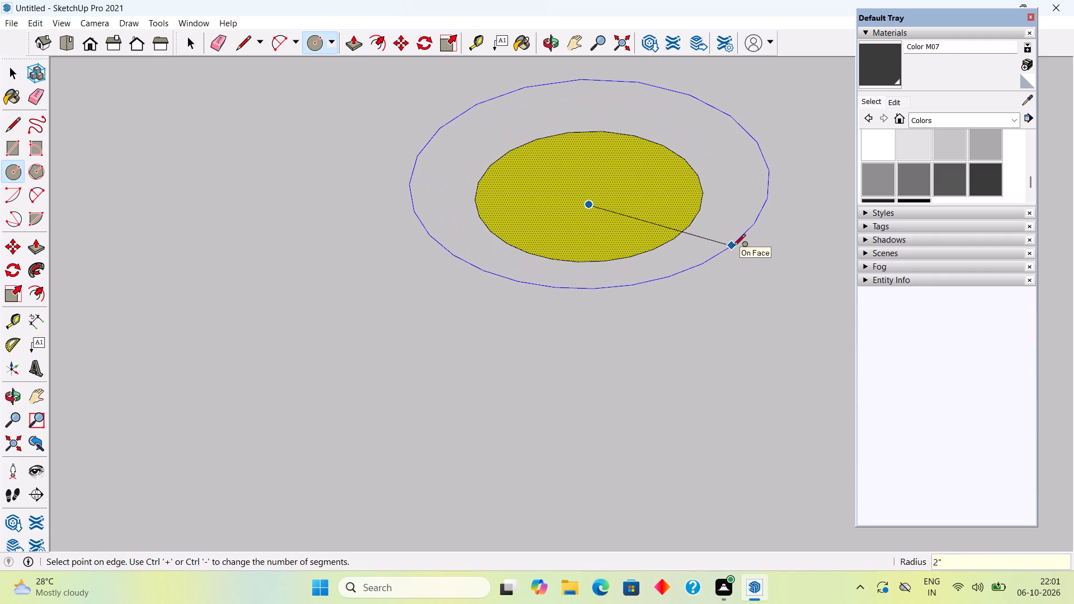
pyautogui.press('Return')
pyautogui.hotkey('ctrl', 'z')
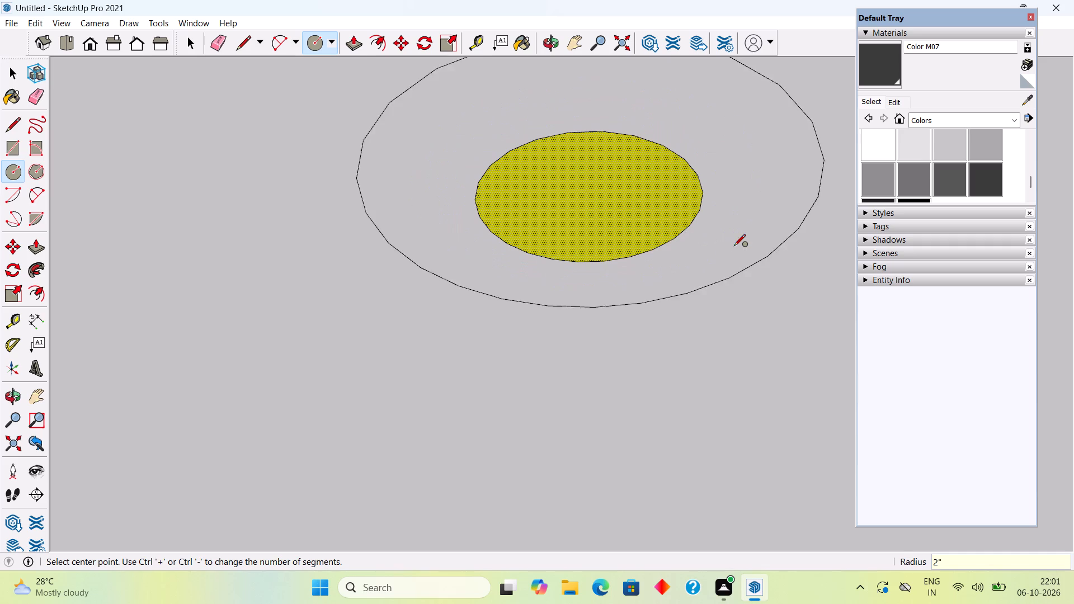
# Draw a circle of 1.5" radius on the slab's underside, concentric with the yellow light face.
pyautogui.click(593, 207)
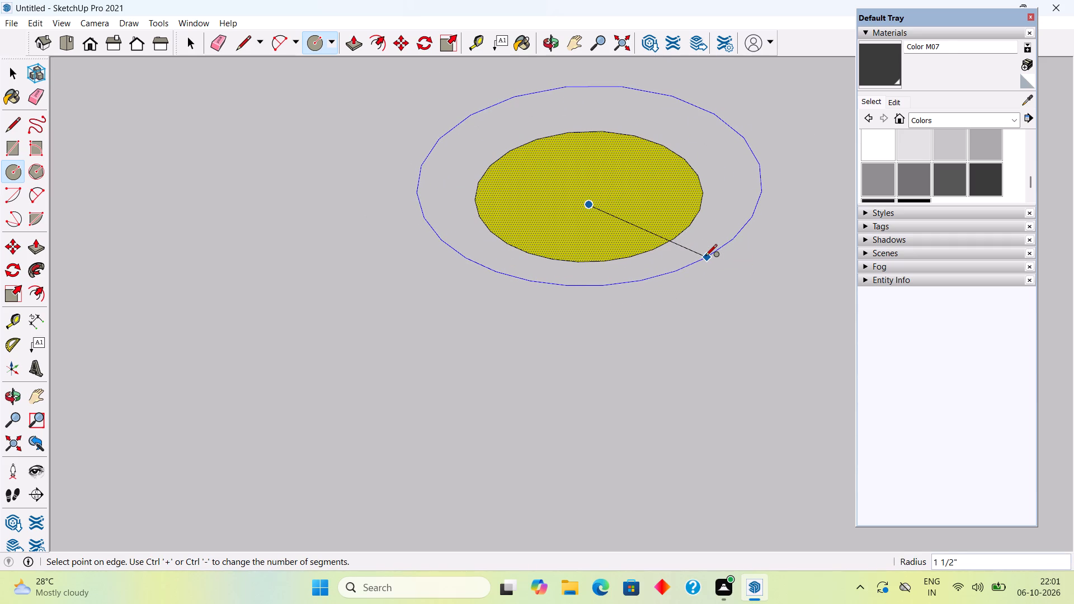
pyautogui.write('1.5"')
pyautogui.press('Return')
pyautogui.press('space')
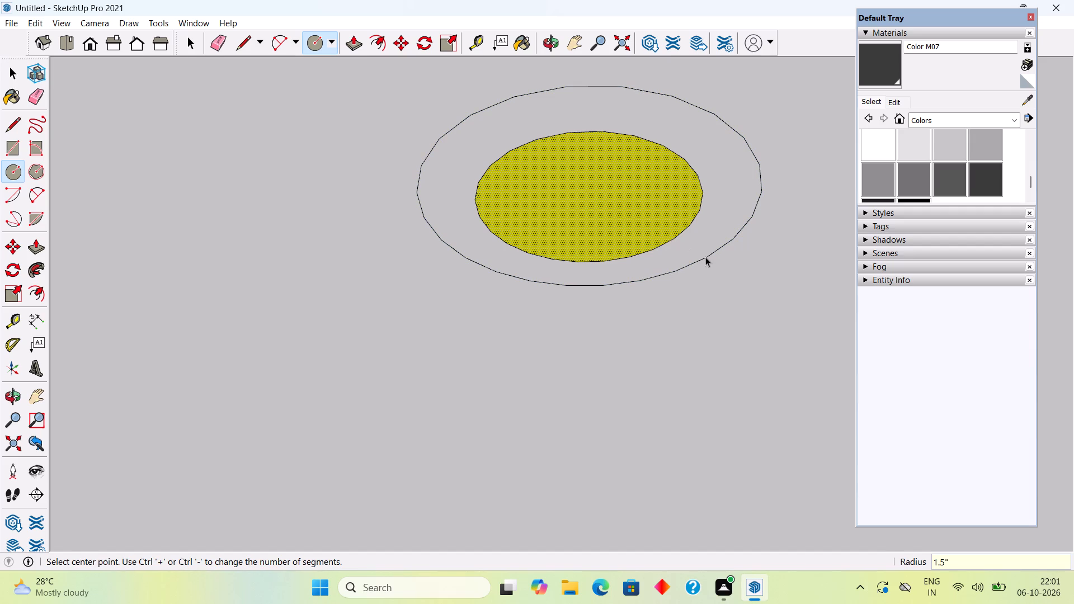
# Push the yellow light face 3/16" back into the slab, leaving the surrounding ring level with the underside.
pyautogui.press('p')
pyautogui.click(599, 215)
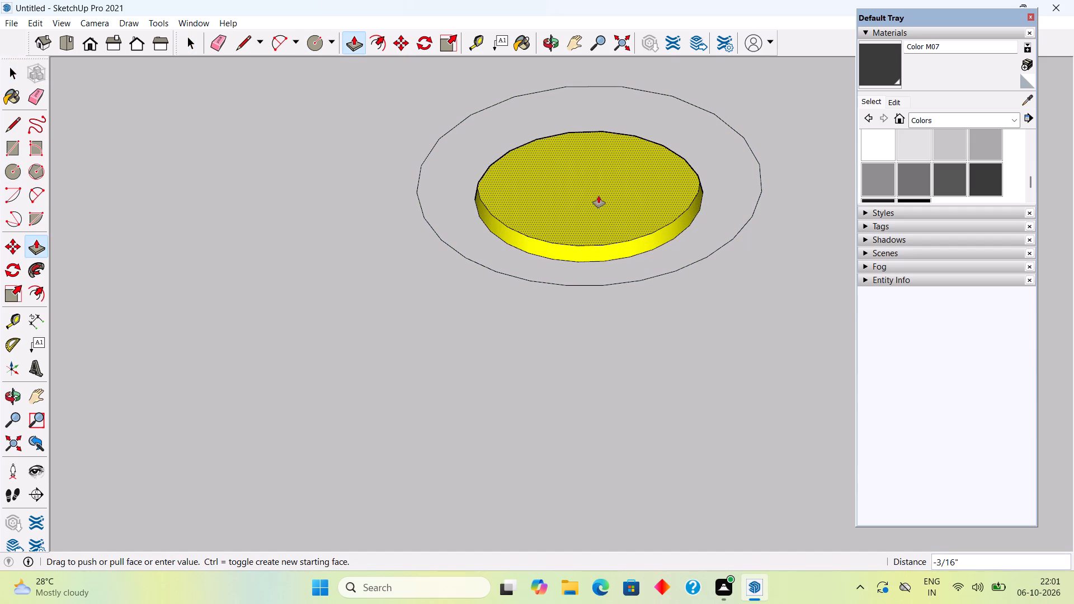
pyautogui.click(599, 196)
pyautogui.press('space')
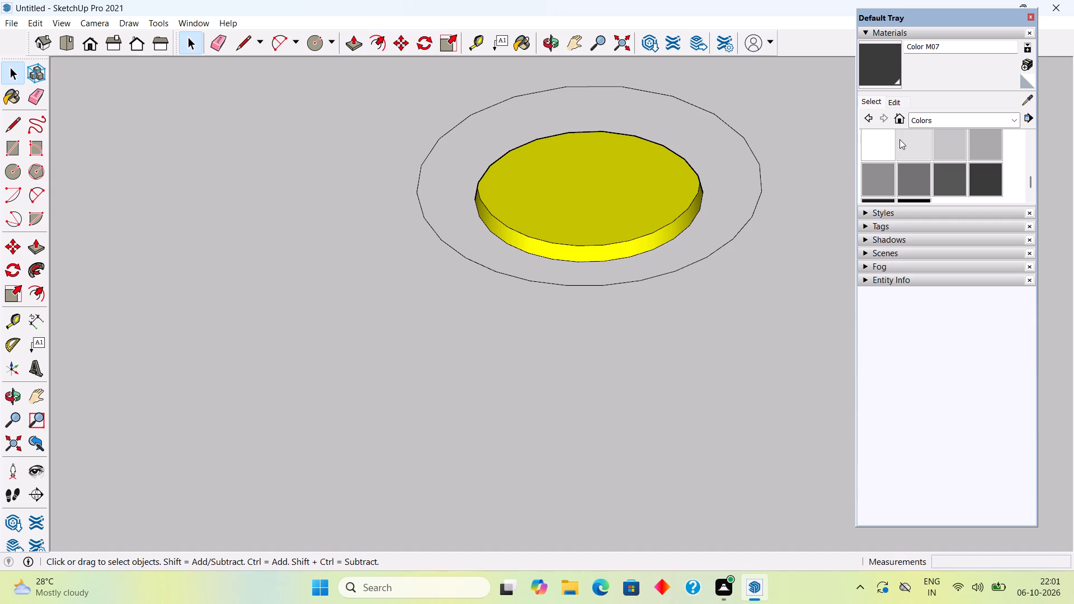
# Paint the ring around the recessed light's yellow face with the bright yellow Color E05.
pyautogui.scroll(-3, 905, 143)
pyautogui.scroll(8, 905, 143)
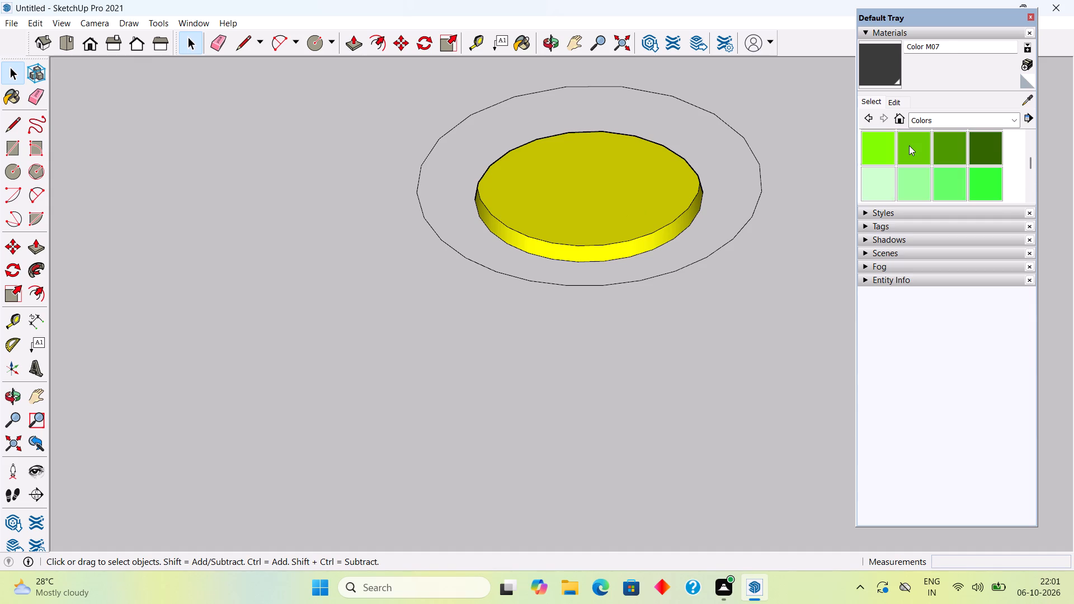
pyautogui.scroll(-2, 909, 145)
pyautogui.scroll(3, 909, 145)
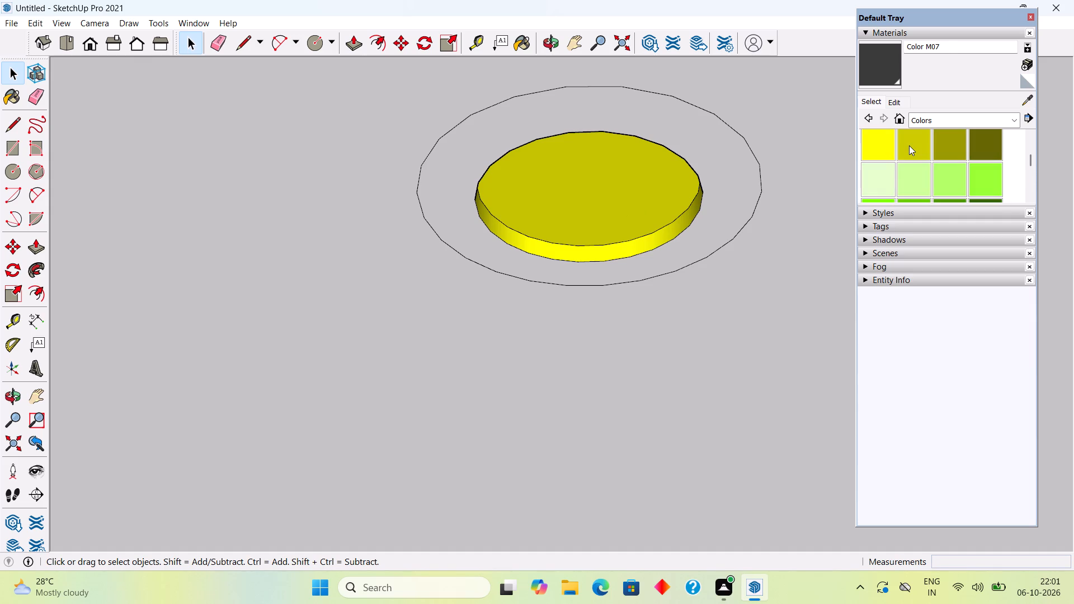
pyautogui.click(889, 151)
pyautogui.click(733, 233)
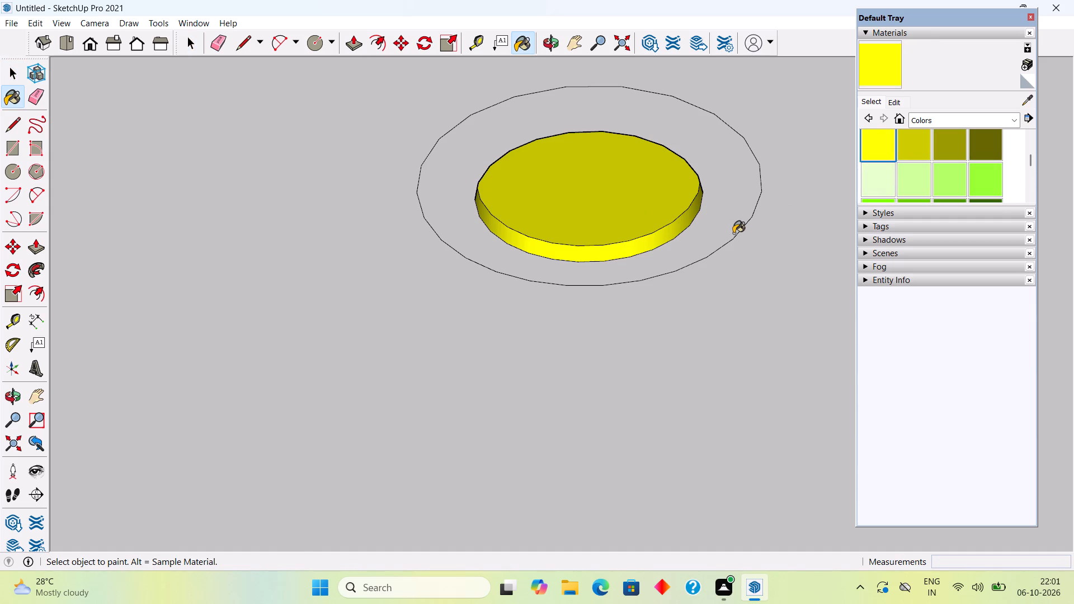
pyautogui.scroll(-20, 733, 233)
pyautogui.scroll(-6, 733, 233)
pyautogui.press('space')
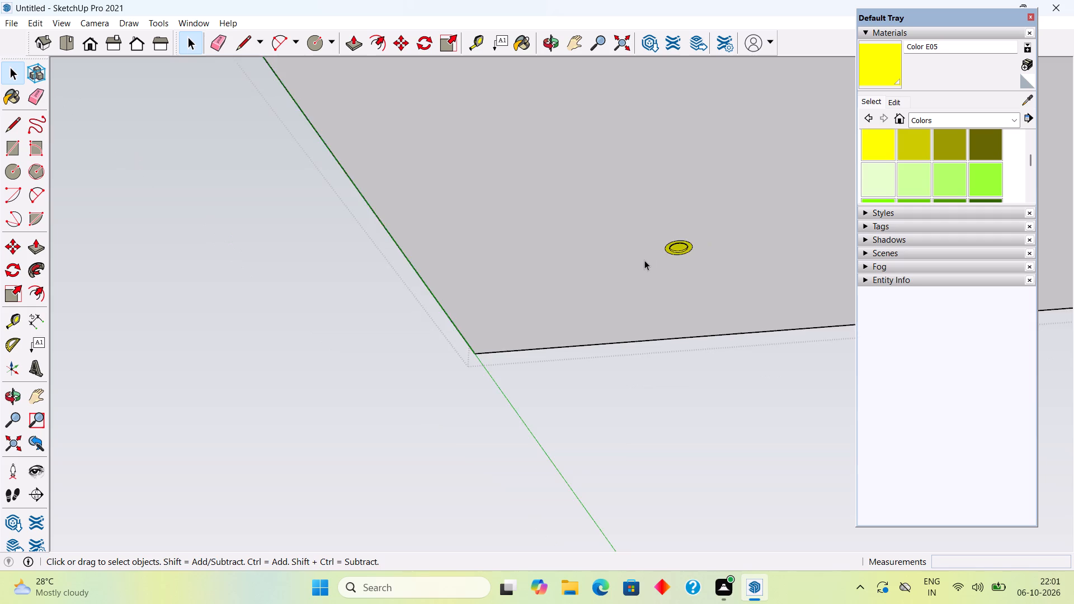
# Undo the ring's yellow paint, the push into the slab, the 1.5" circle and the flush pull of the light face.
pyautogui.scroll(-12, 642, 260)
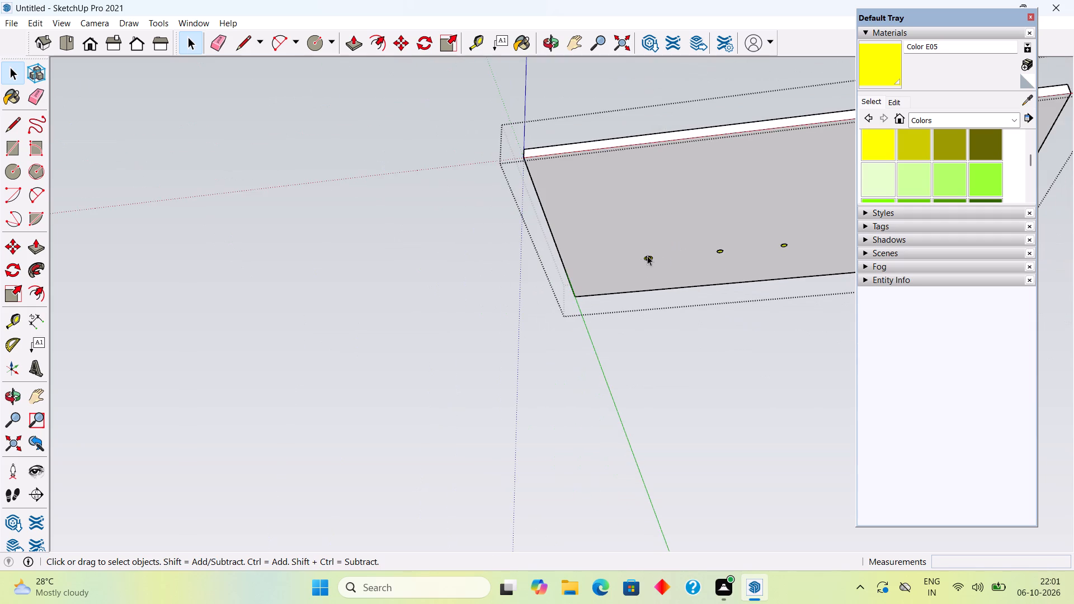
pyautogui.scroll(19, 656, 251)
pyautogui.scroll(2, 643, 263)
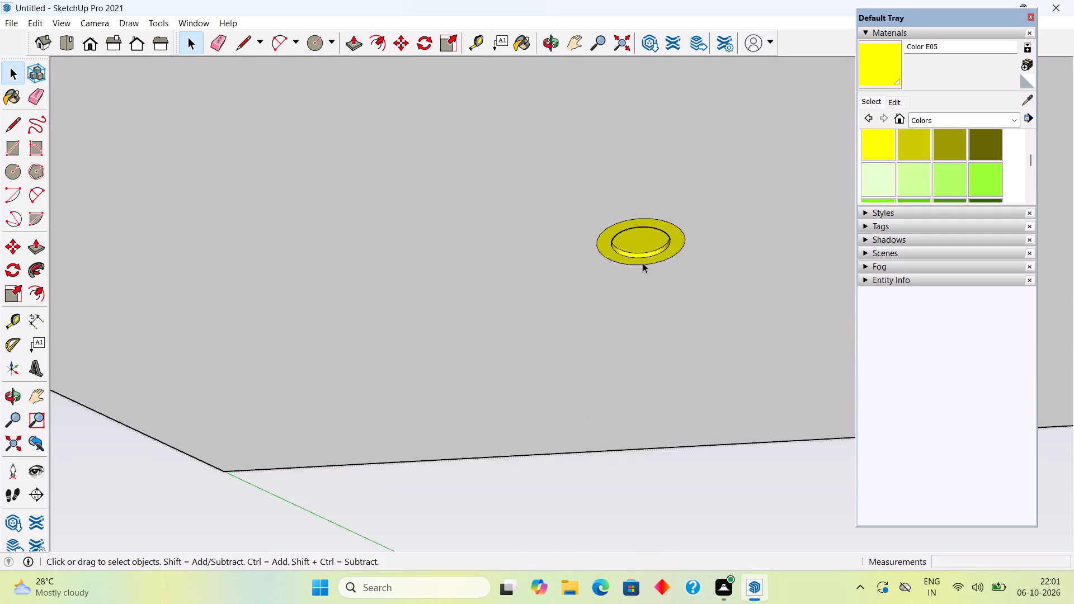
pyautogui.scroll(7, 643, 263)
pyautogui.hotkey('ctrl', 'z')
pyautogui.hotkey('ctrl', 'z')
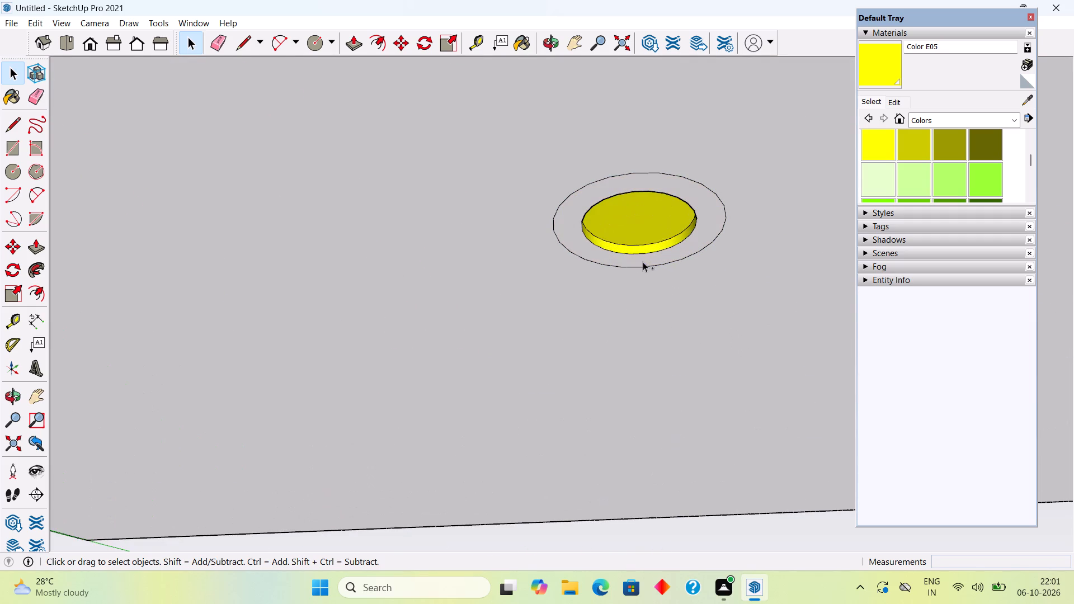
pyautogui.hotkey('ctrl', 'z')
pyautogui.hotkey('ctrl', 'z')
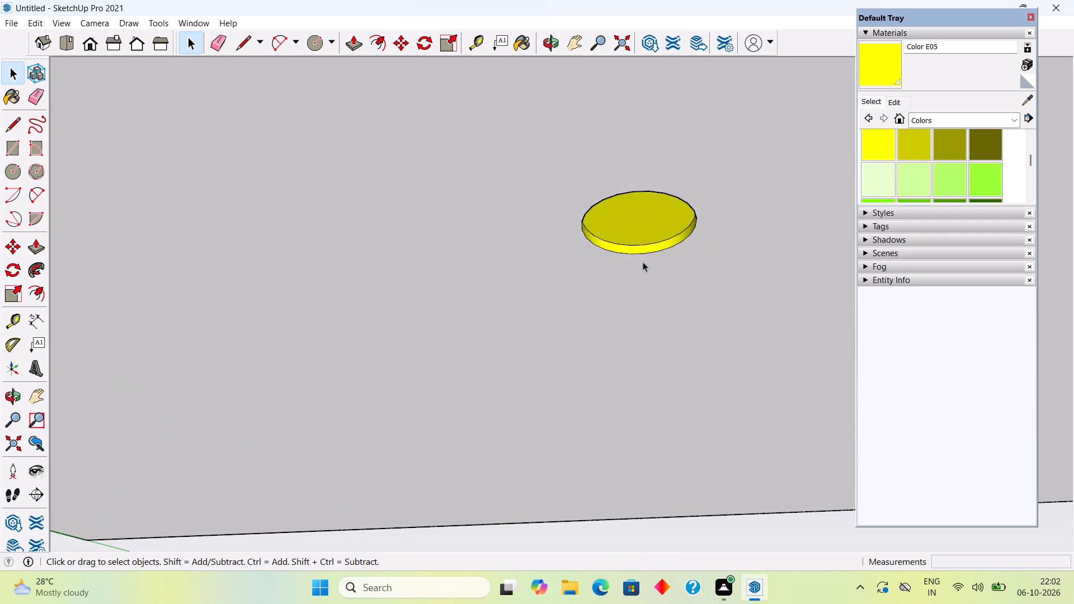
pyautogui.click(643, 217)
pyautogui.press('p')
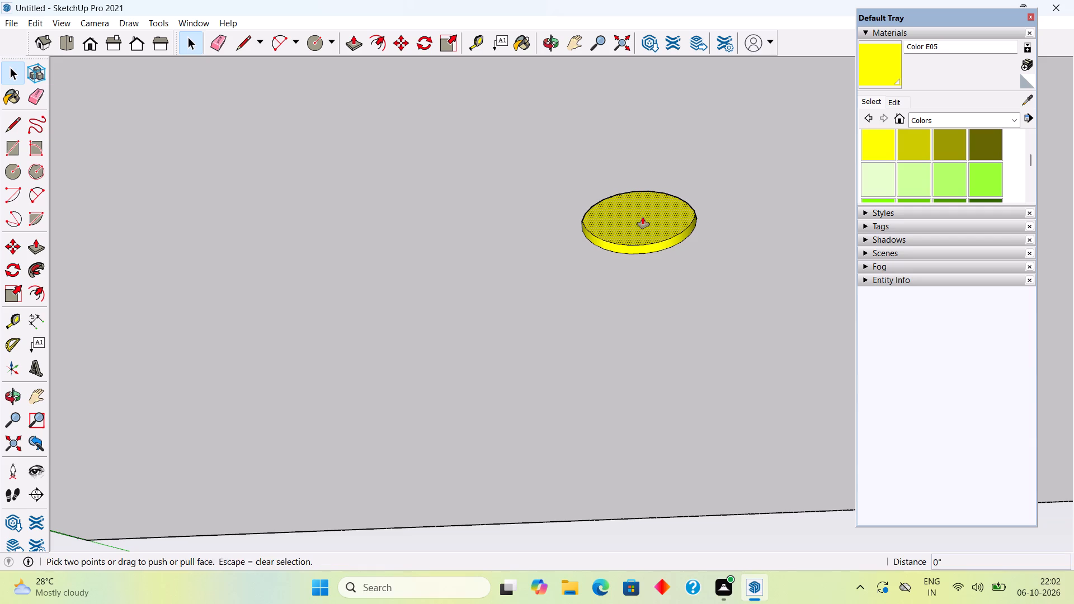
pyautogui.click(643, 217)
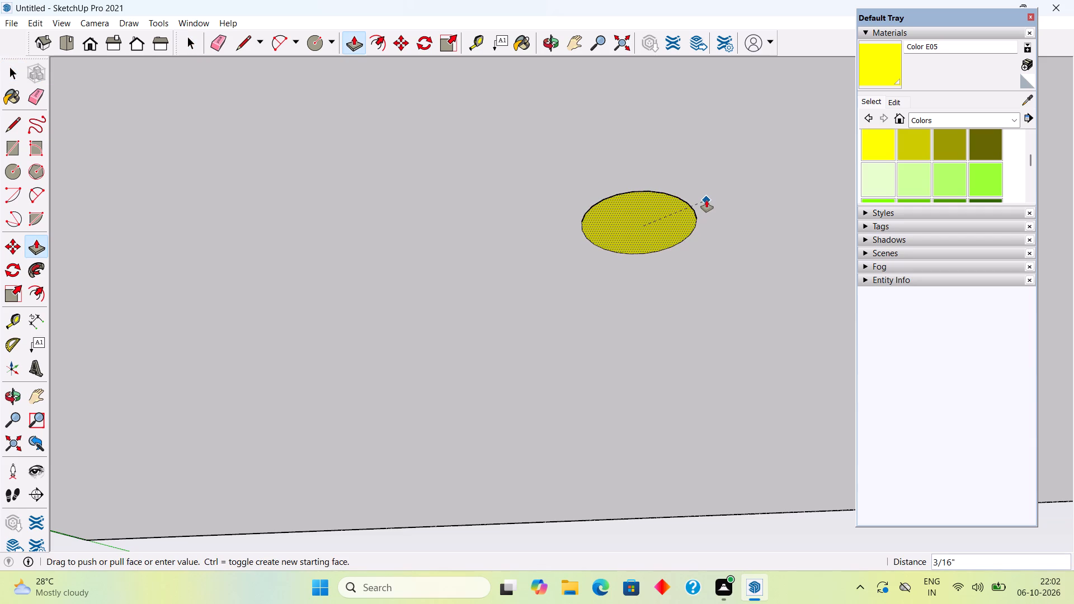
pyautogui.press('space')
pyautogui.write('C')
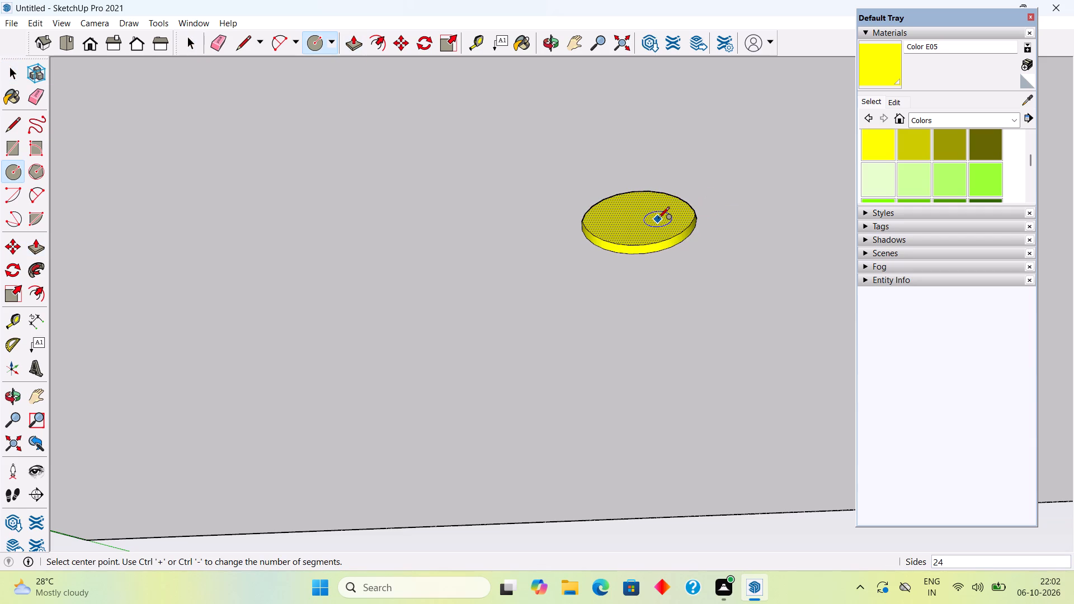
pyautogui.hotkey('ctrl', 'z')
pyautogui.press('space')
# Pull the first recessed light's yellow face 3/16" until it is flush with the slab's underside.
pyautogui.click(650, 227)
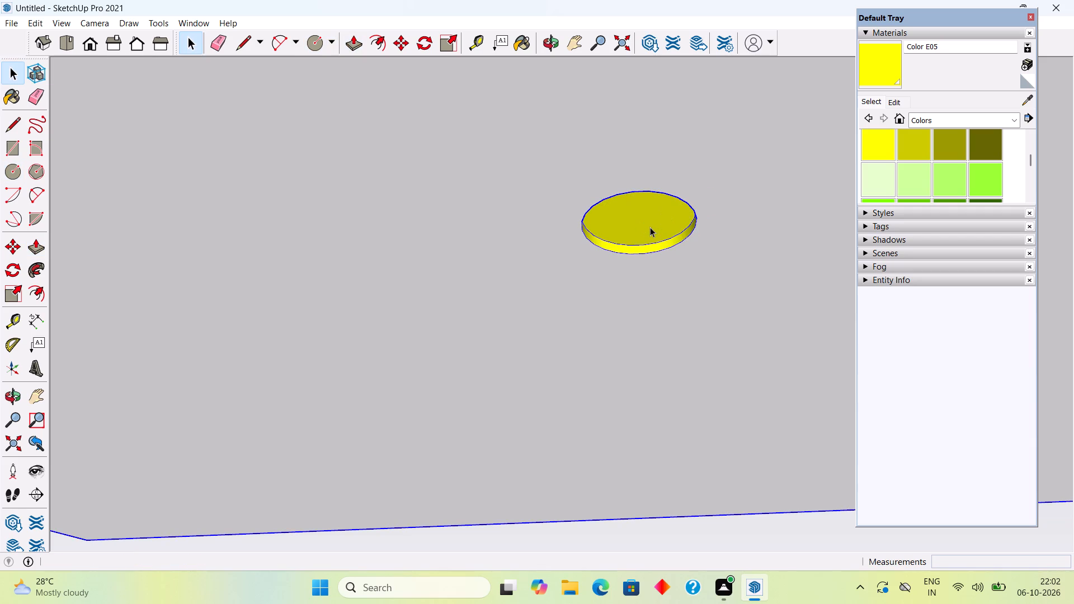
pyautogui.tripleClick(650, 227)
pyautogui.press('p')
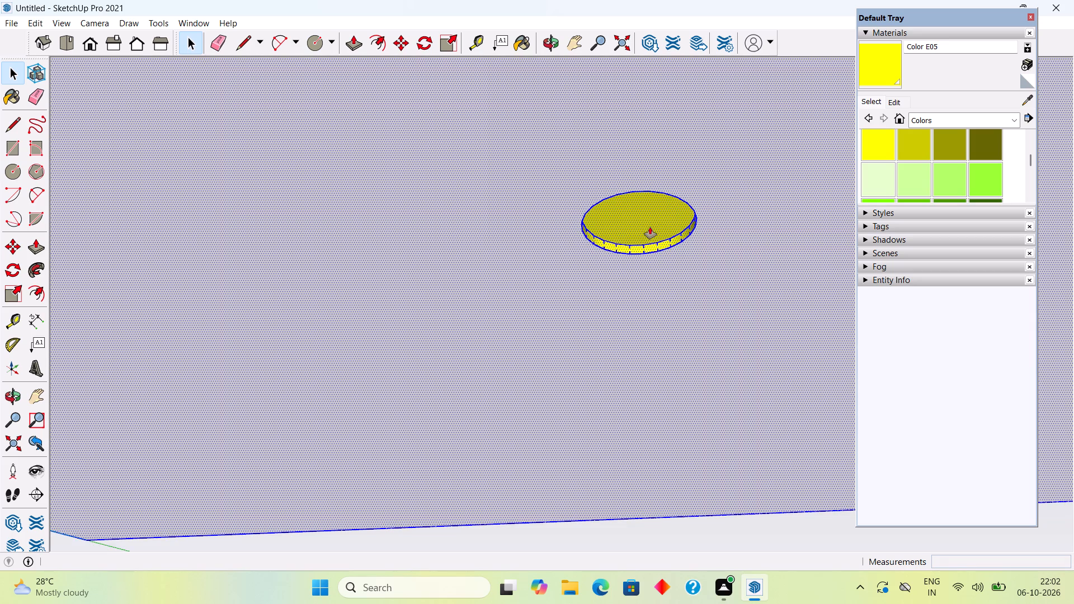
pyautogui.click(650, 223)
pyautogui.click(715, 192)
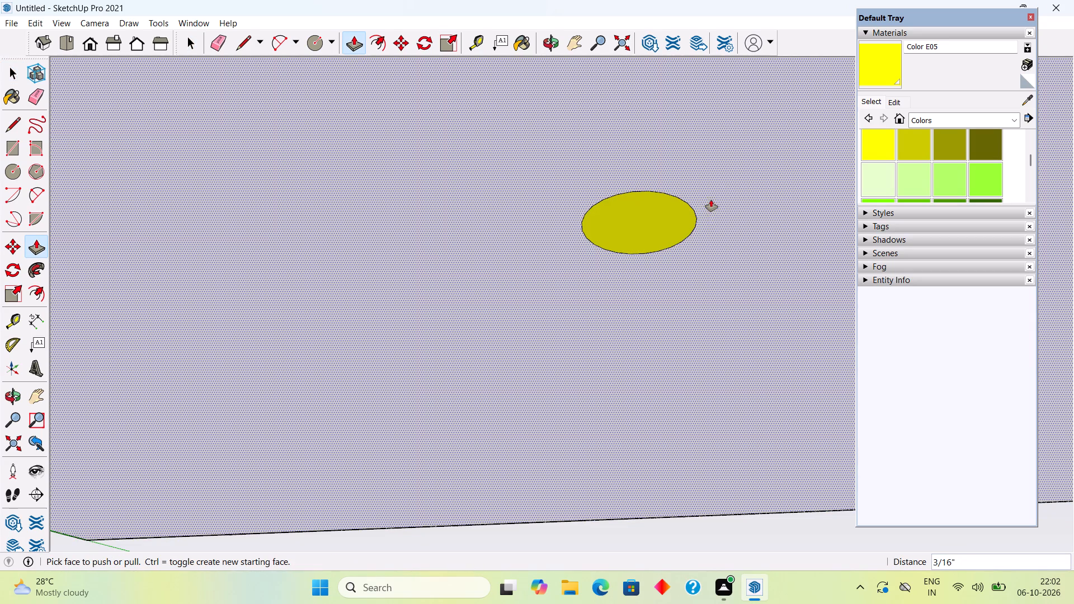
# Draw a 2" radius circle on the slab's underside, concentric with the first light's yellow face.
pyautogui.press('c')
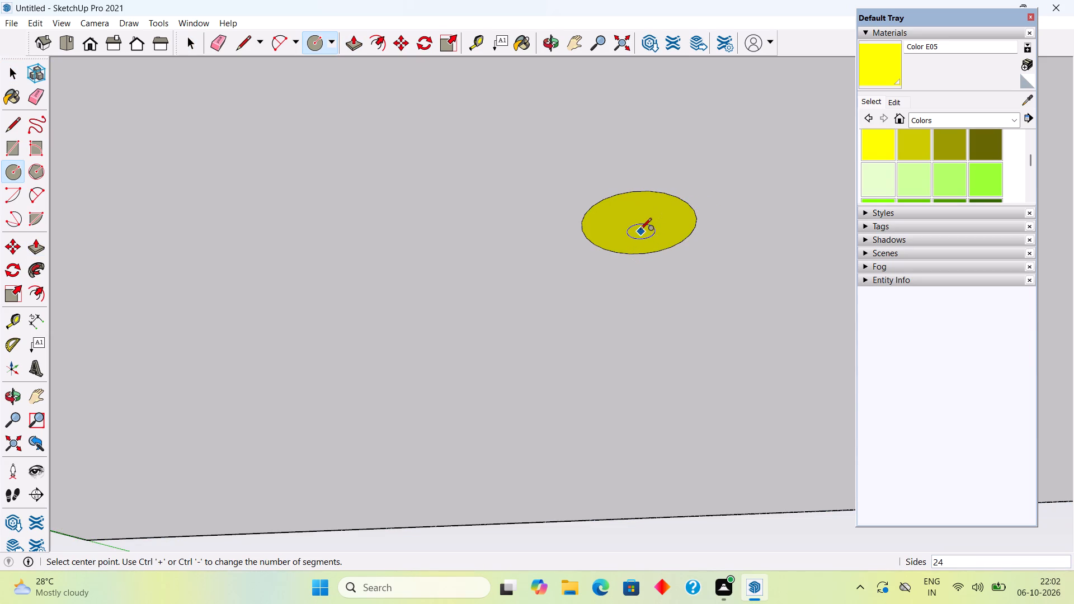
pyautogui.scroll(7, 649, 234)
pyautogui.scroll(-10, 640, 223)
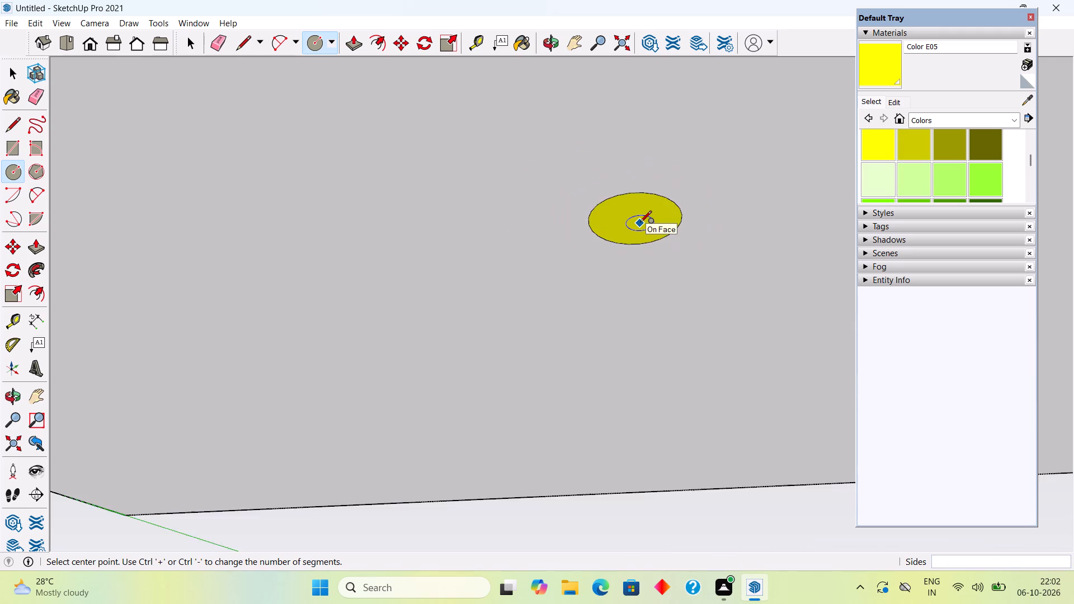
pyautogui.scroll(-17, 640, 223)
pyautogui.scroll(12, 640, 223)
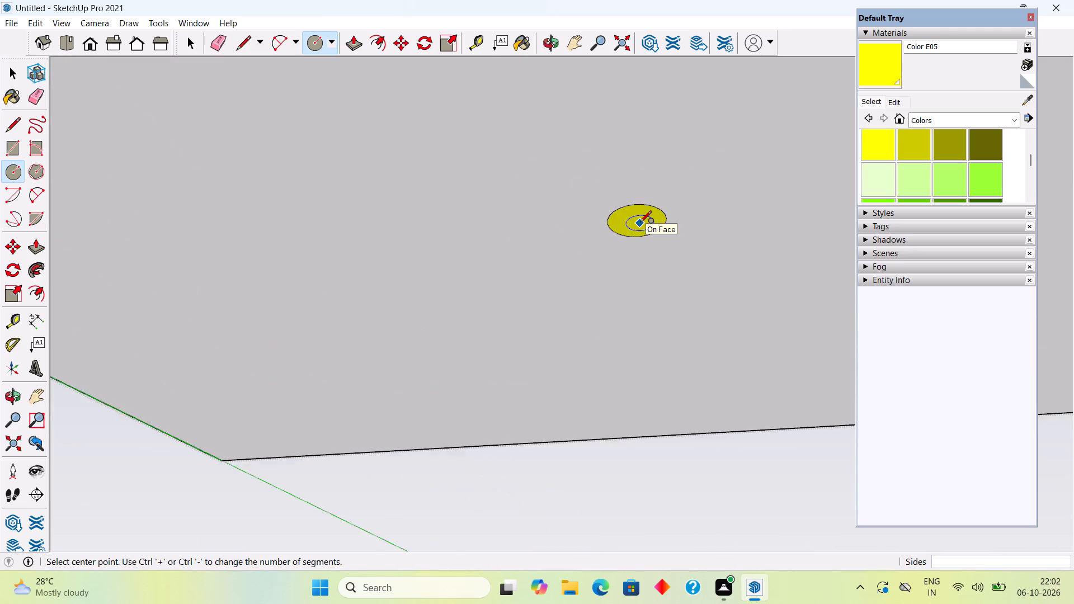
pyautogui.scroll(6, 640, 223)
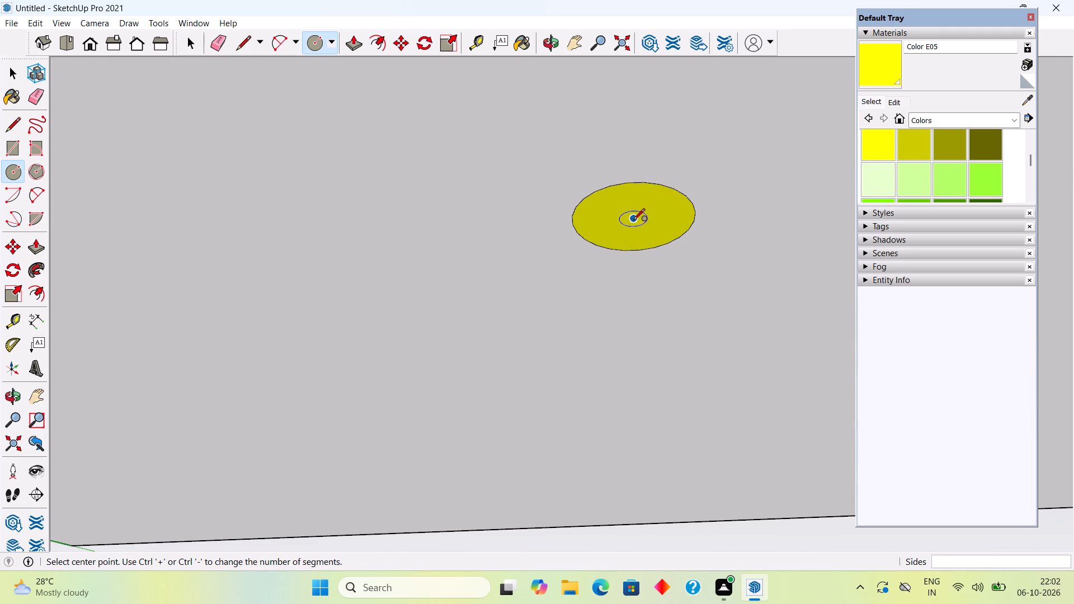
pyautogui.click(632, 222)
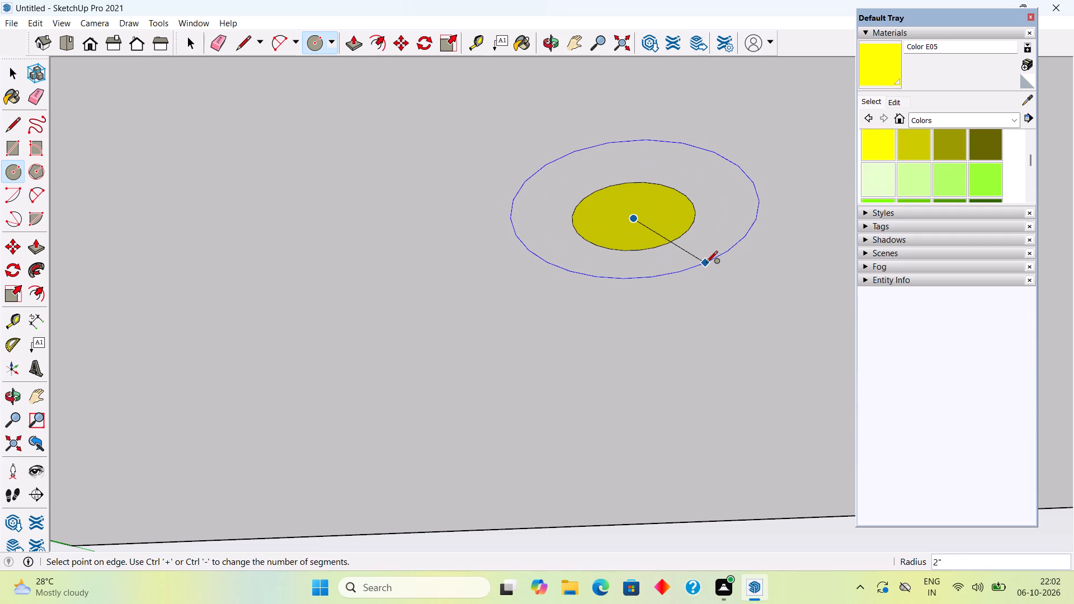
pyautogui.write('2"')
pyautogui.press('Return')
pyautogui.press('space')
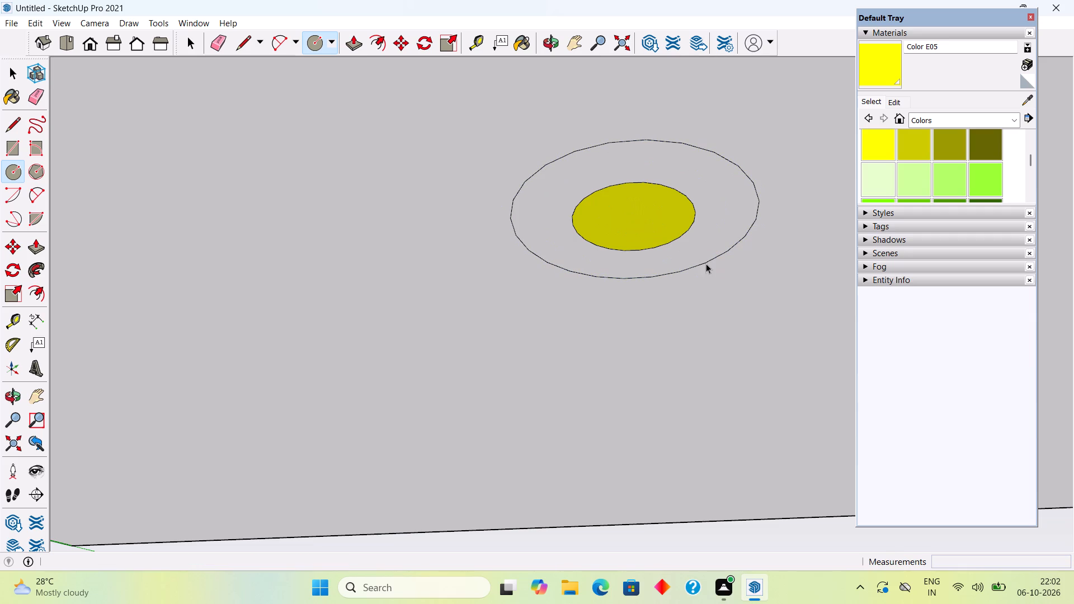
# Push the first light's yellow face 3/16" back into the slab, inside the surrounding ring.
pyautogui.press('p')
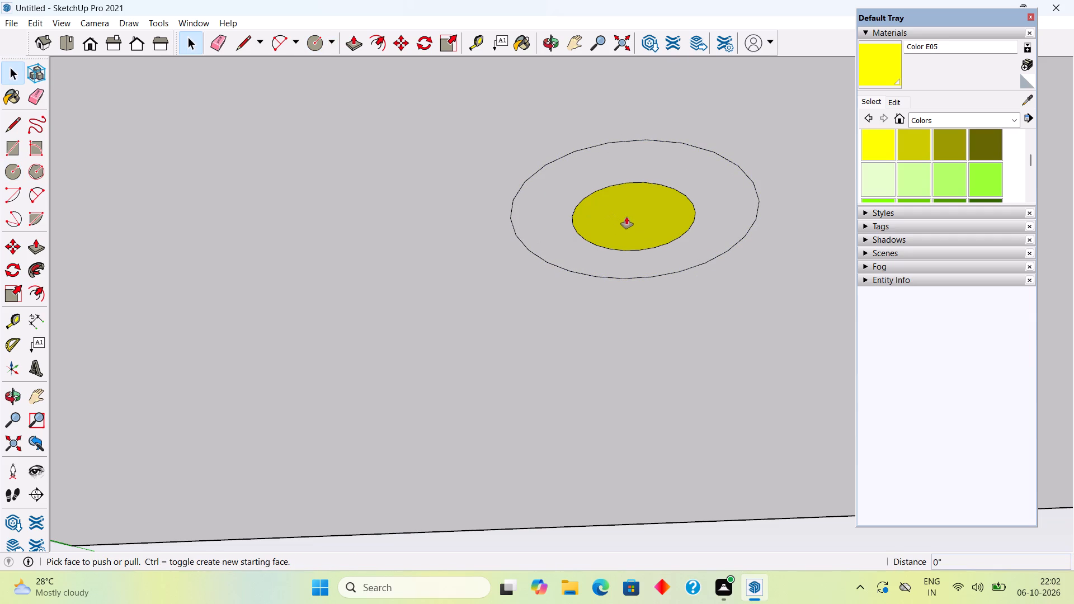
pyautogui.click(626, 217)
pyautogui.click(632, 206)
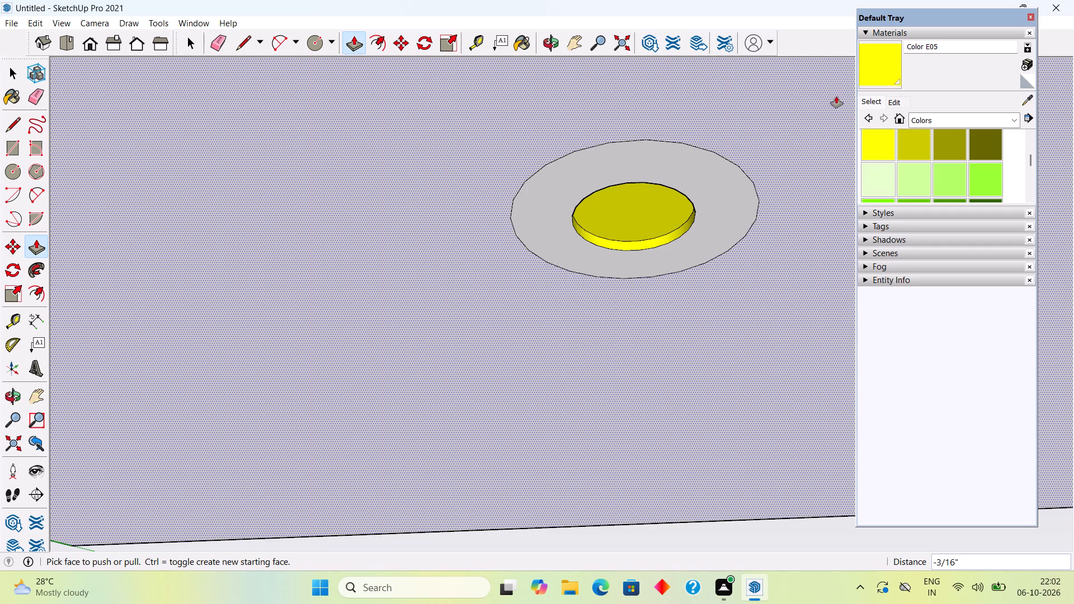
# Paint the first light's surrounding ring with yellow Color E05.
pyautogui.click(875, 69)
pyautogui.click(725, 220)
# Pull the yellow face of the adjacent recessed light 1/8" until it is flush with the slab's underside.
pyautogui.scroll(-2, 711, 283)
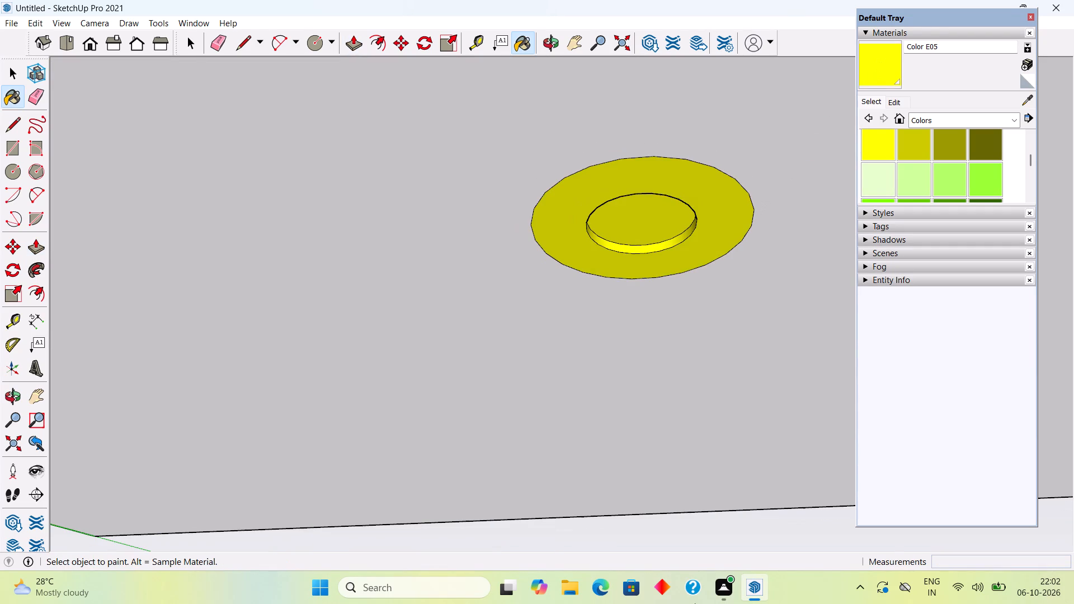
pyautogui.scroll(-10, 695, 603)
pyautogui.scroll(-20, 477, 401)
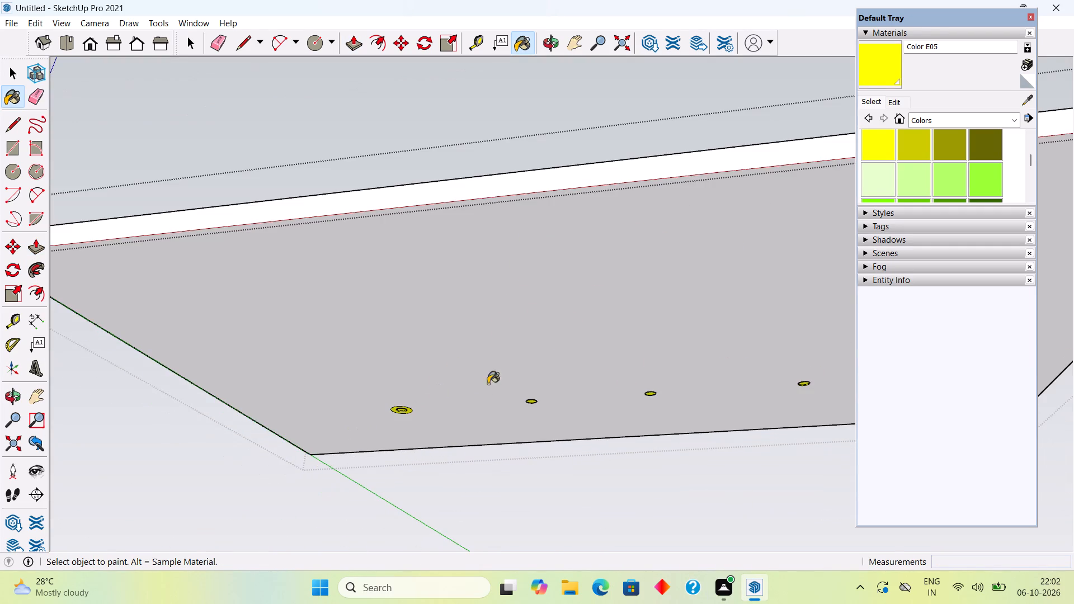
pyautogui.scroll(20, 608, 392)
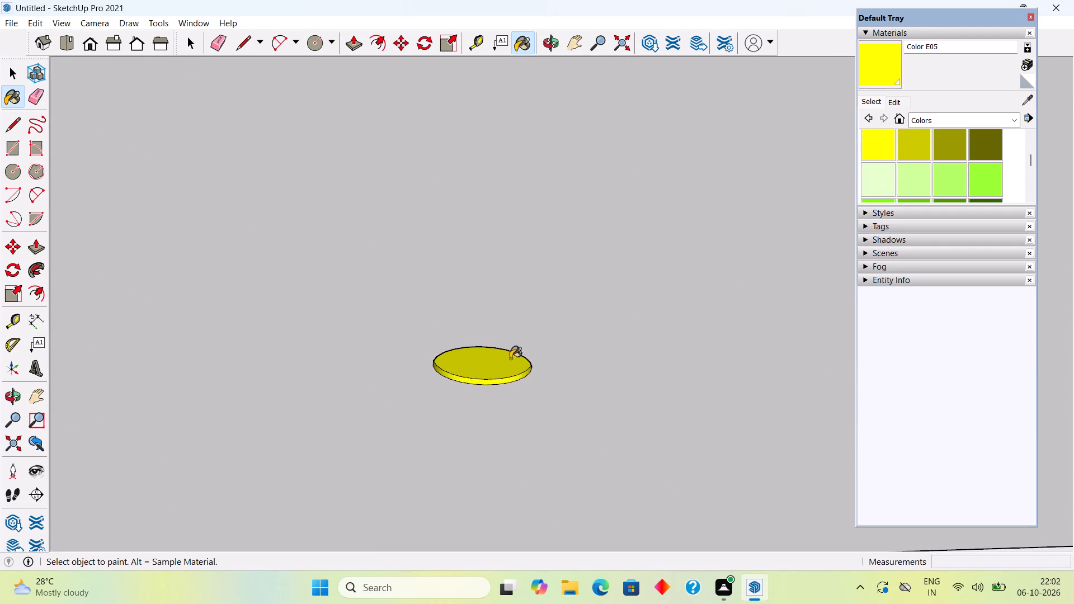
pyautogui.moveTo(512, 342); pyautogui.dragTo(523, 294, button='middle')
pyautogui.scroll(8, 467, 362)
pyautogui.moveTo(464, 367); pyautogui.dragTo(474, 306, button='middle')
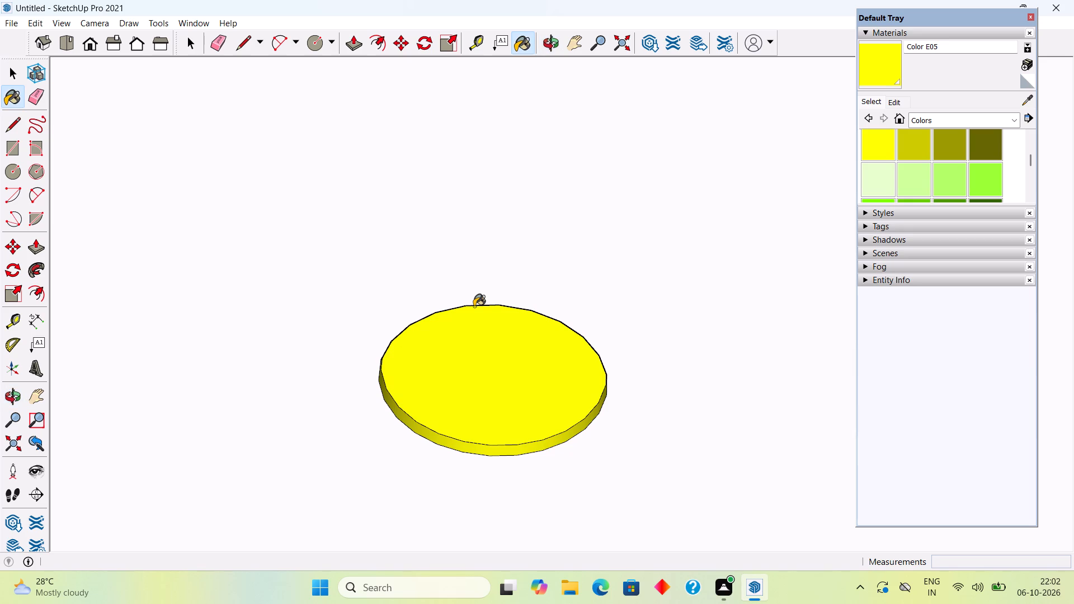
pyautogui.press('space')
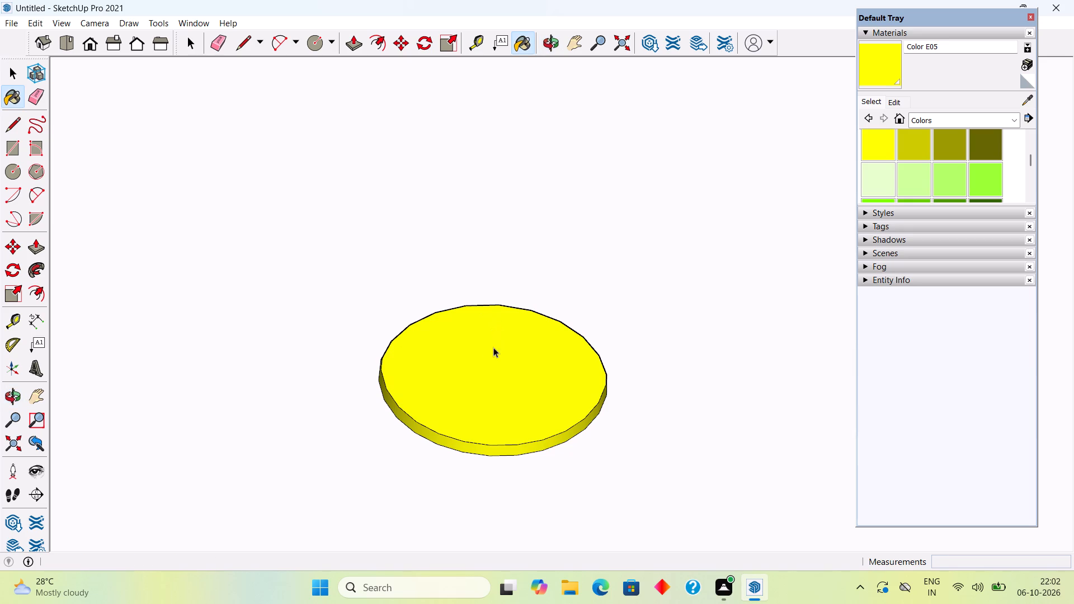
pyautogui.write('P')
pyautogui.click(493, 348)
pyautogui.click(515, 365)
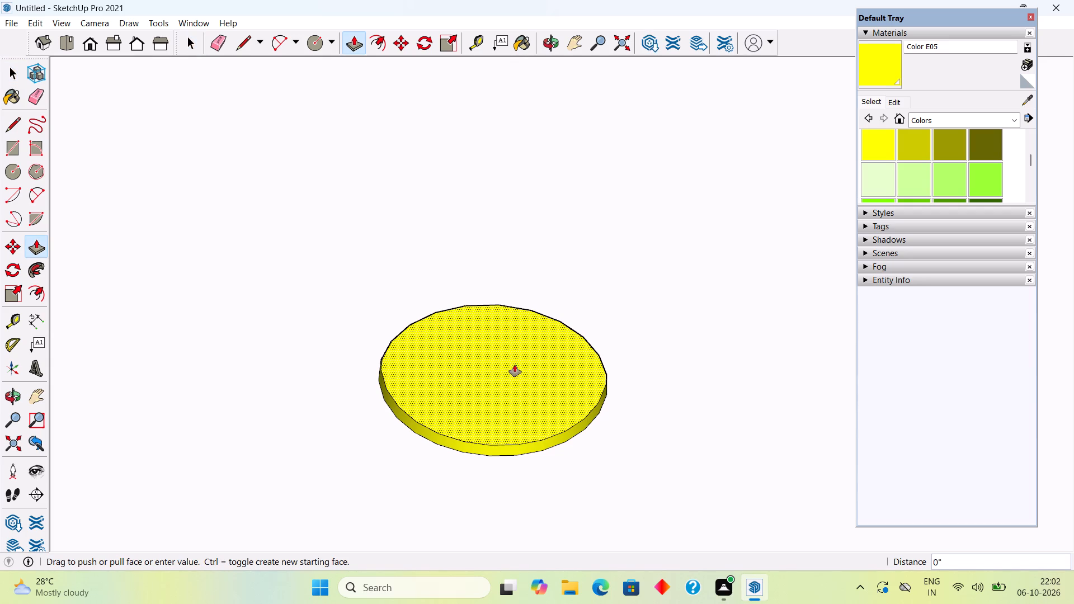
pyautogui.click(601, 347)
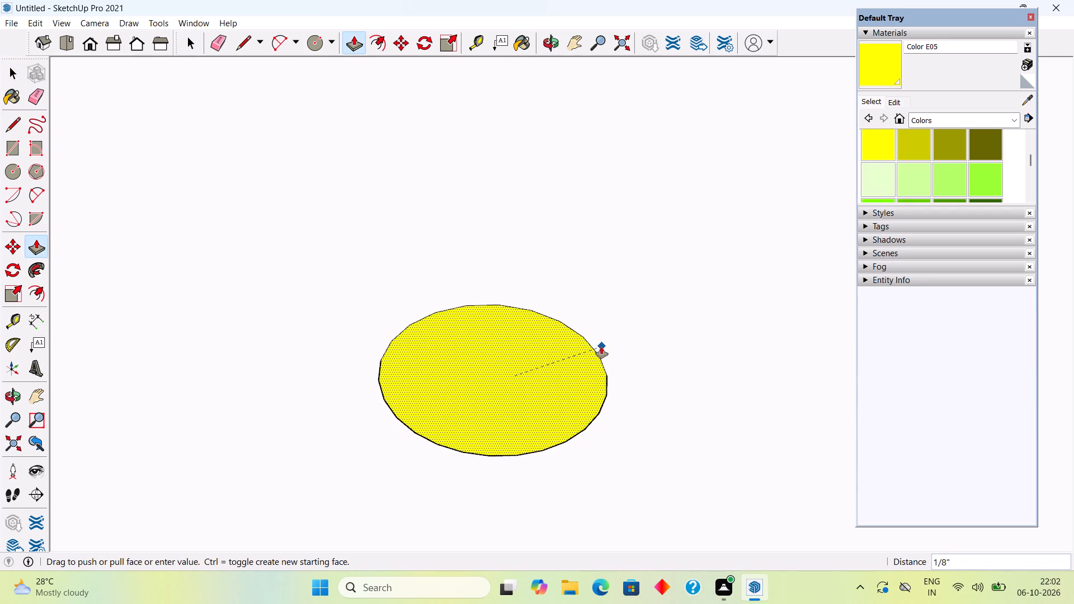
# Draw a 2" radius circle on the slab's underside, concentric with the second light's yellow face.
pyautogui.press('c')
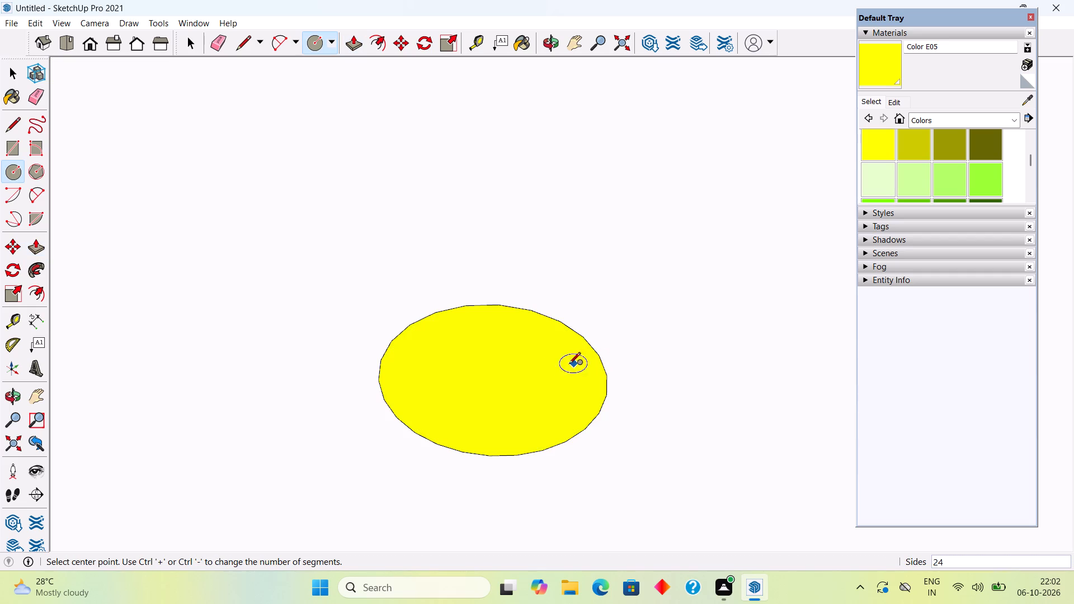
pyautogui.scroll(-9, 500, 407)
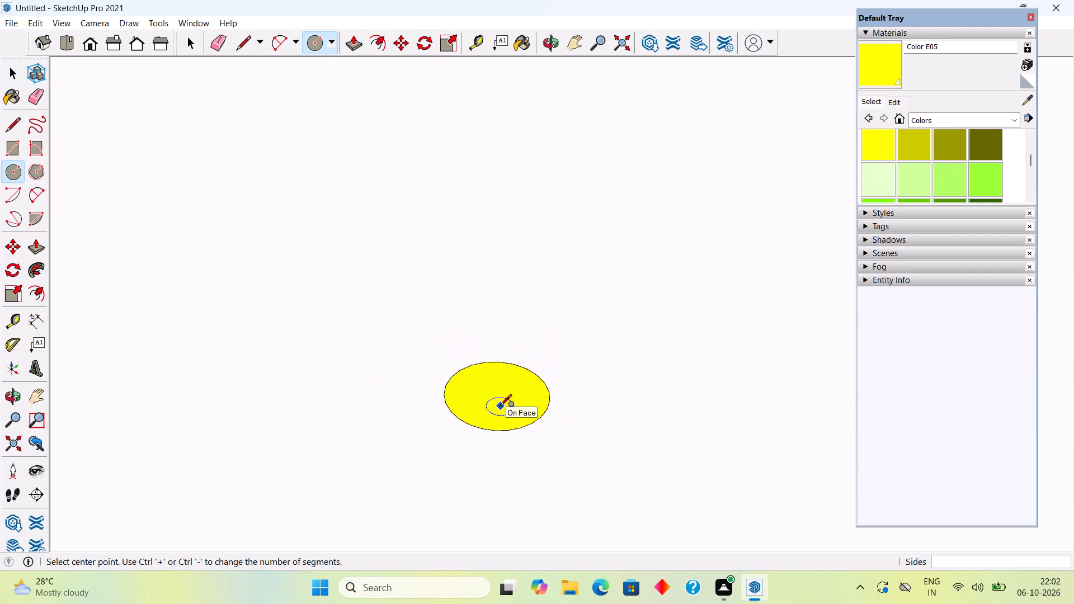
pyautogui.scroll(-5, 500, 407)
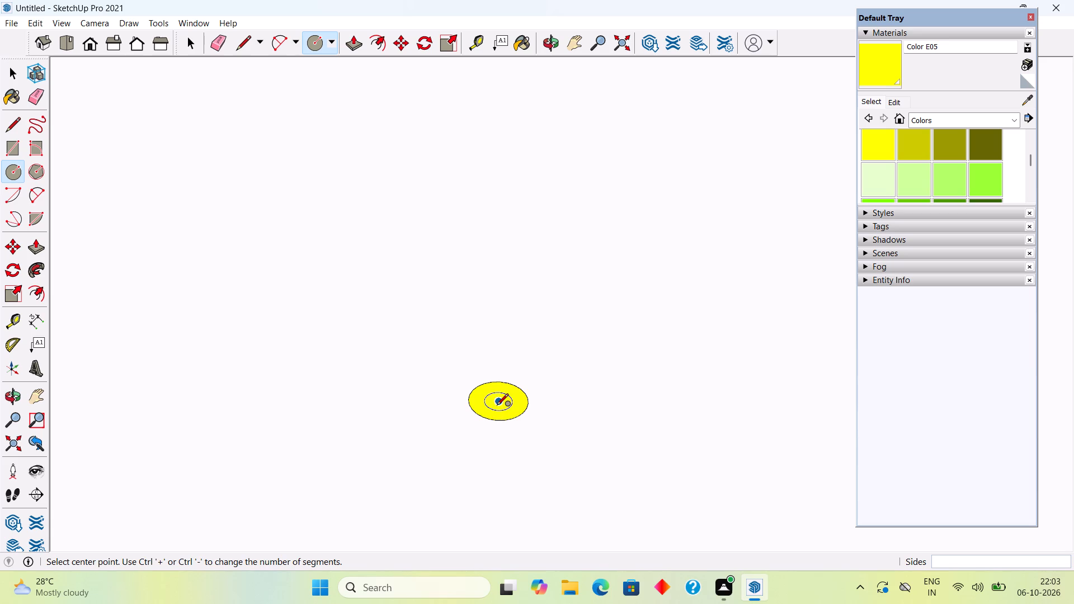
pyautogui.click(497, 406)
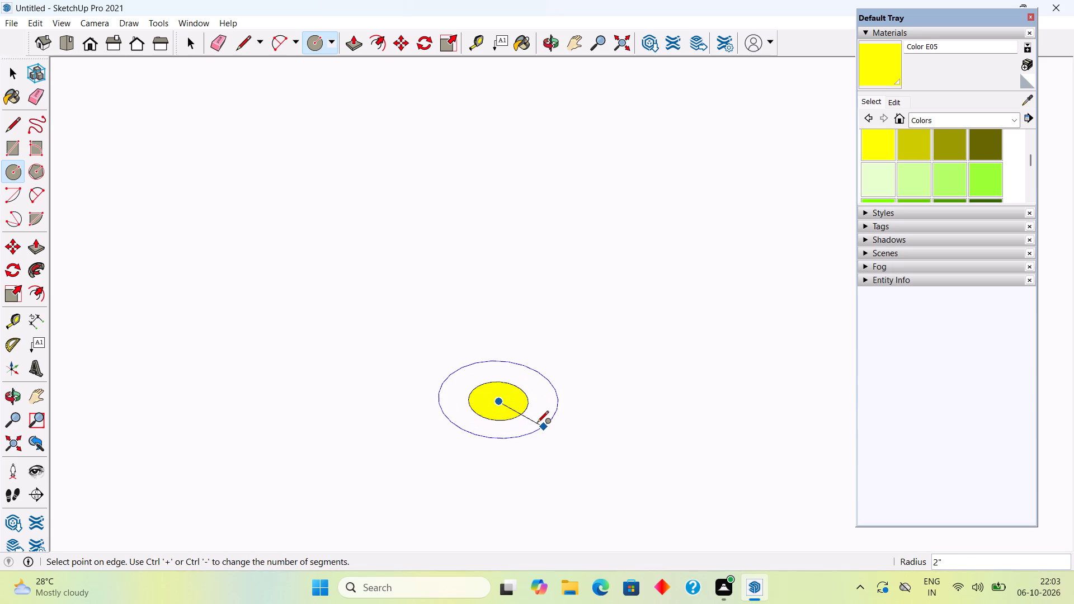
pyautogui.write('2"')
pyautogui.press('Return')
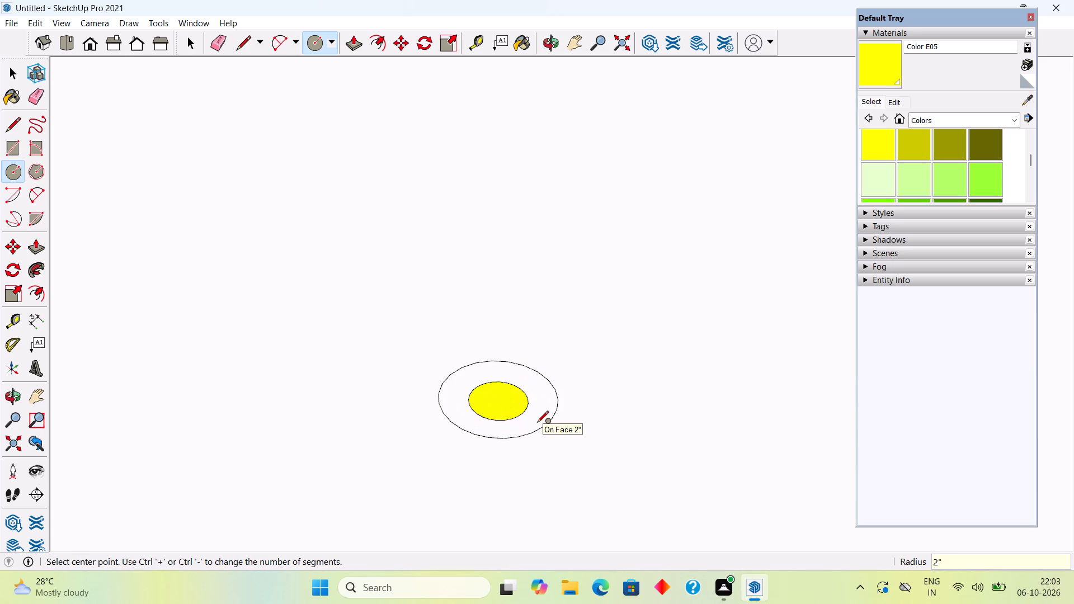
pyautogui.scroll(1, 585, 308)
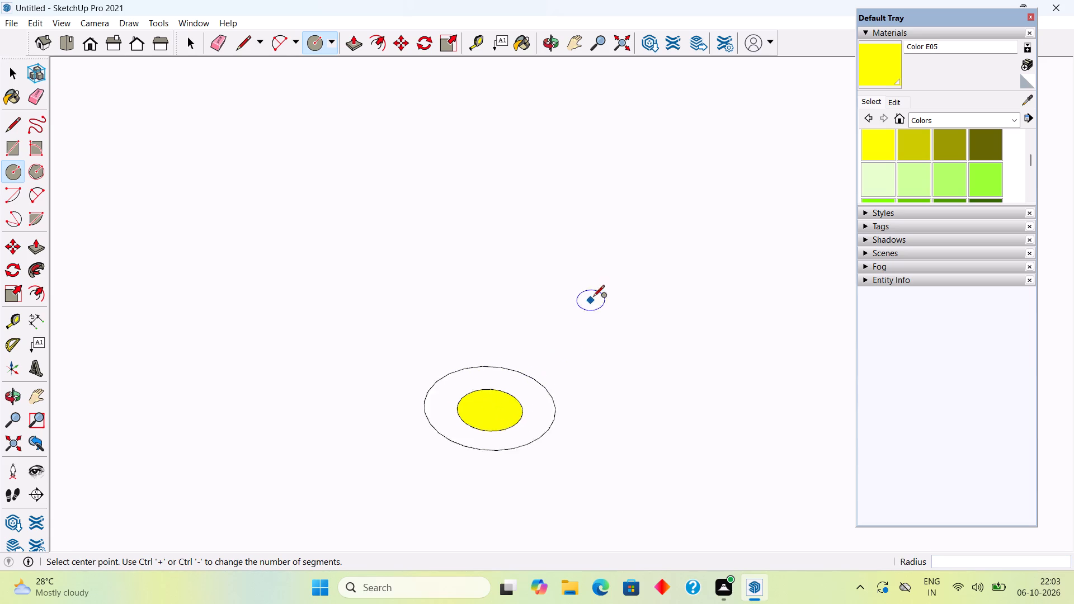
# Push the second light's yellow face 3/16" back into the slab, inside its surrounding ring.
pyautogui.scroll(2, 593, 298)
pyautogui.press('space')
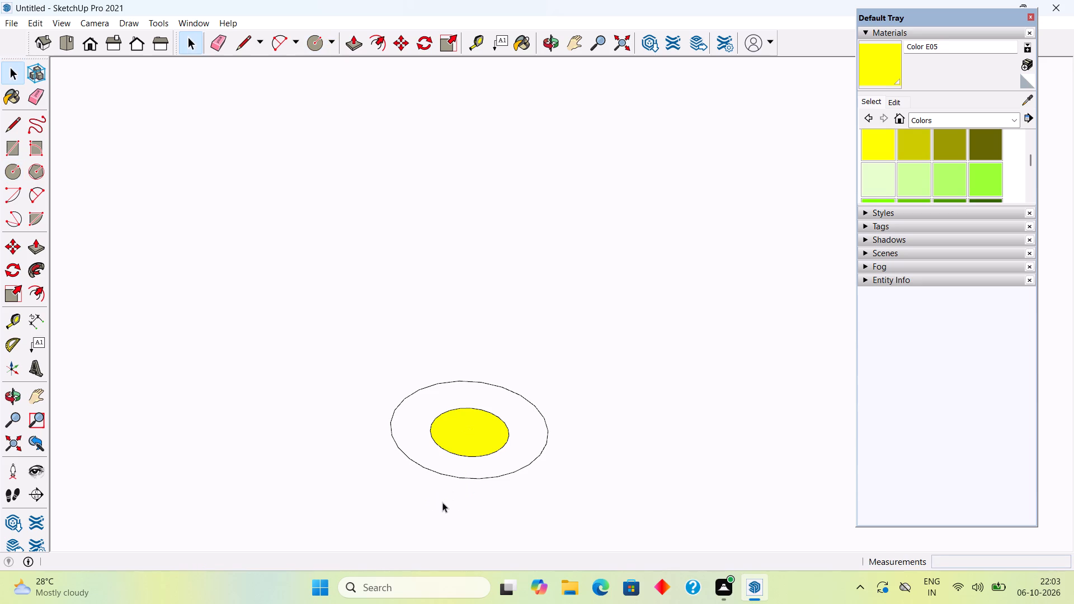
pyautogui.press('p')
pyautogui.click(487, 427)
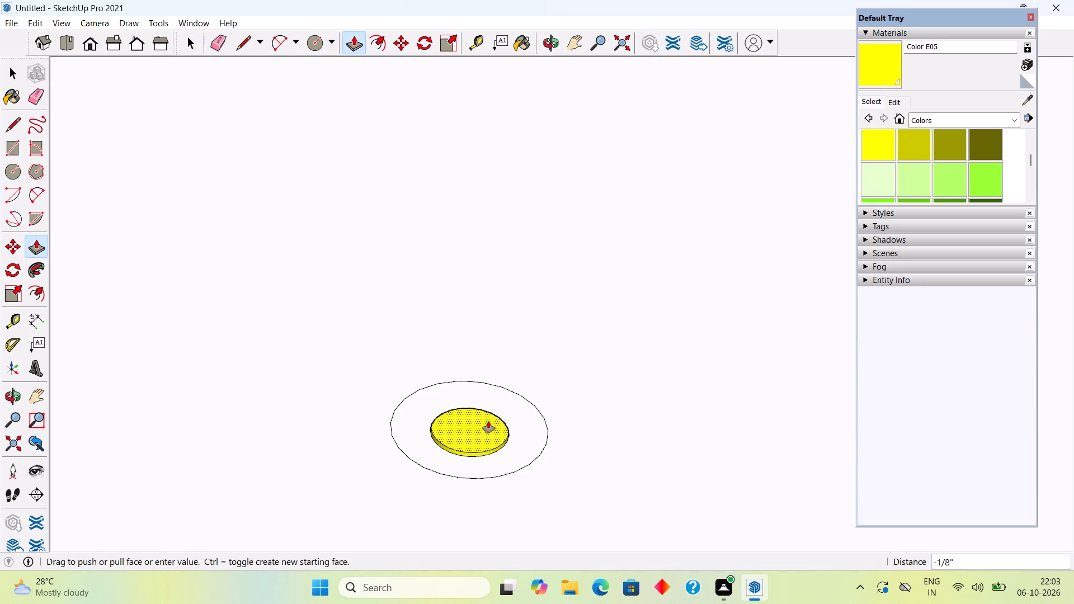
pyautogui.click(489, 421)
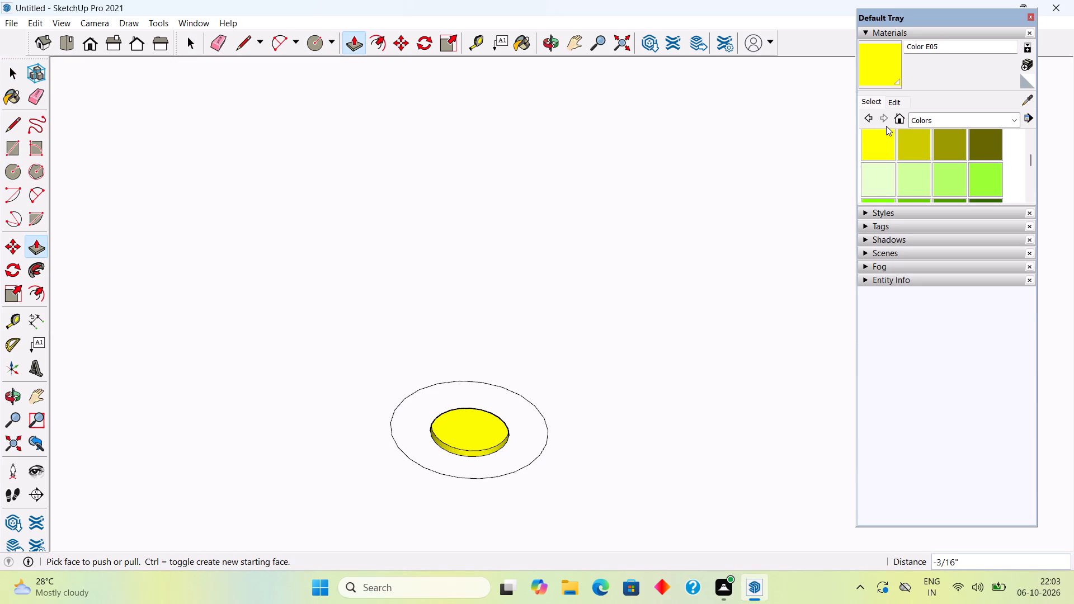
# Paint the second light's surrounding ring with yellow Color E05.
pyautogui.click(885, 141)
pyautogui.click(522, 417)
pyautogui.scroll(-4, 529, 416)
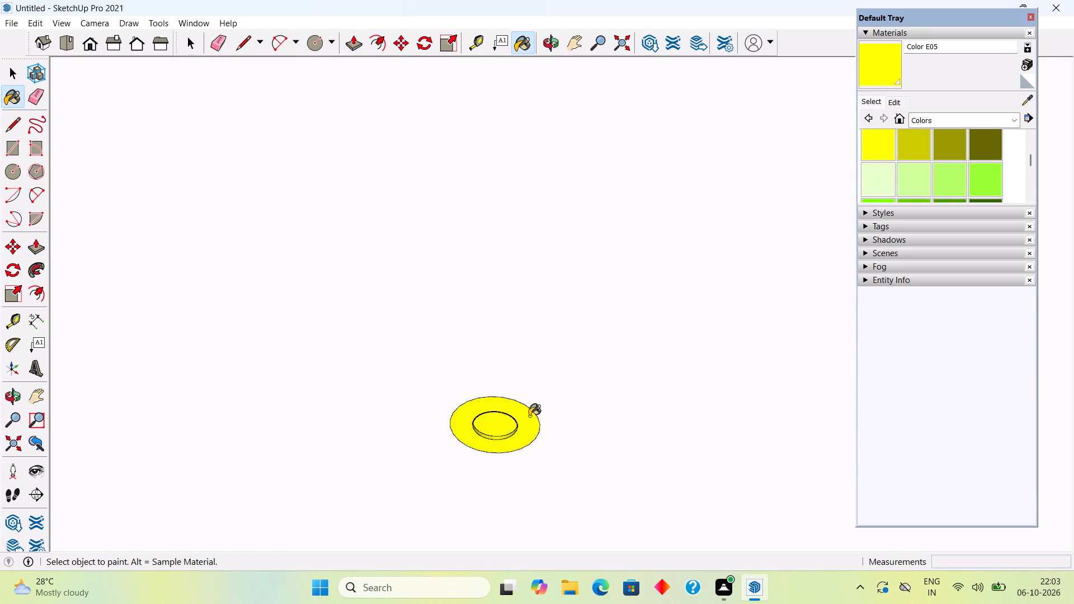
pyautogui.scroll(-16, 529, 416)
pyautogui.press('space')
# Pull the yellow face of the third recessed light in the row 1/8" until it is flush with the slab's underside.
pyautogui.scroll(-9, 690, 382)
pyautogui.scroll(8, 807, 387)
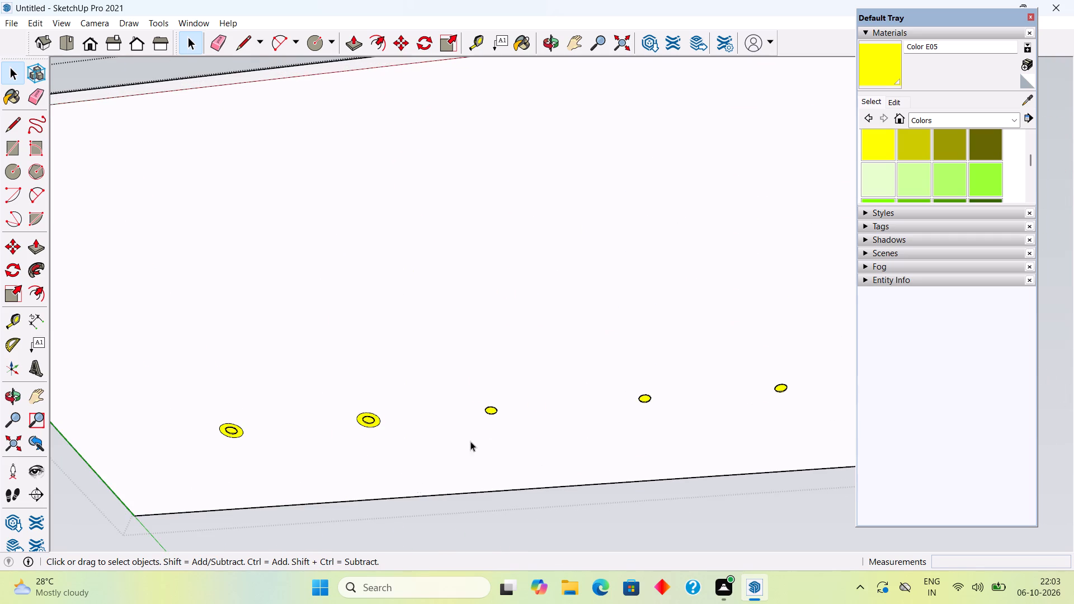
pyautogui.scroll(20, 480, 433)
pyautogui.scroll(8, 480, 433)
pyautogui.click(506, 395)
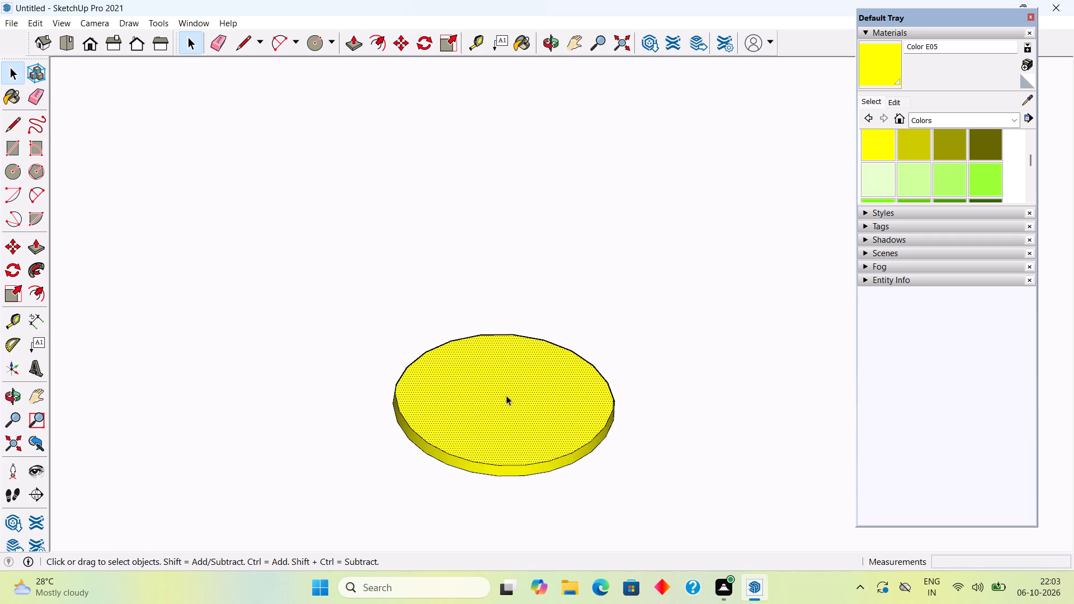
pyautogui.press('p')
pyautogui.click(506, 396)
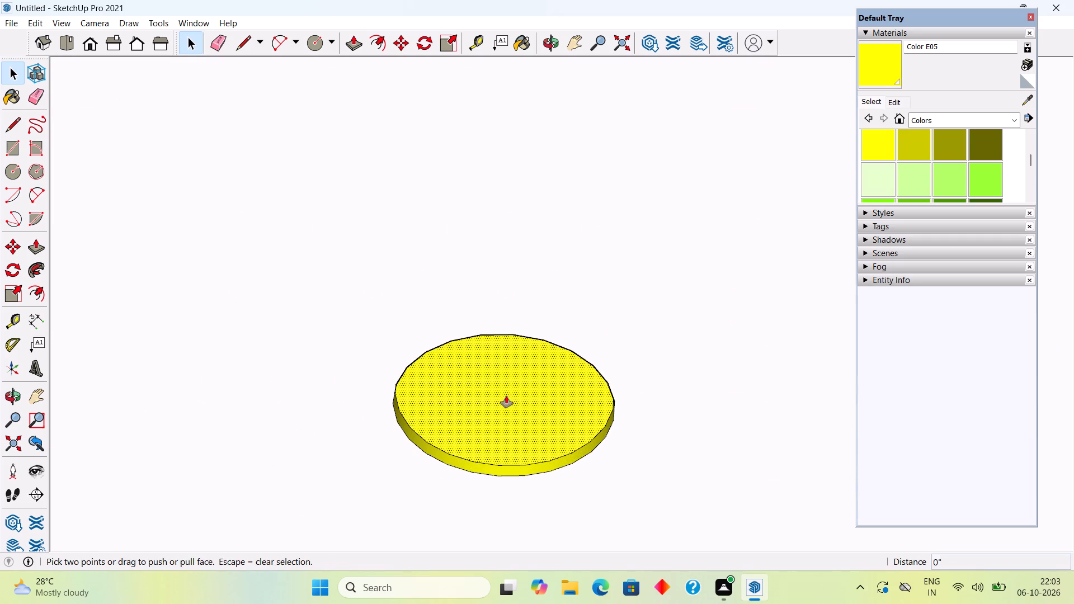
pyautogui.click(630, 392)
# Draw a 2" radius circle on the slab's underside, concentric with the third light's yellow face.
pyautogui.press('c')
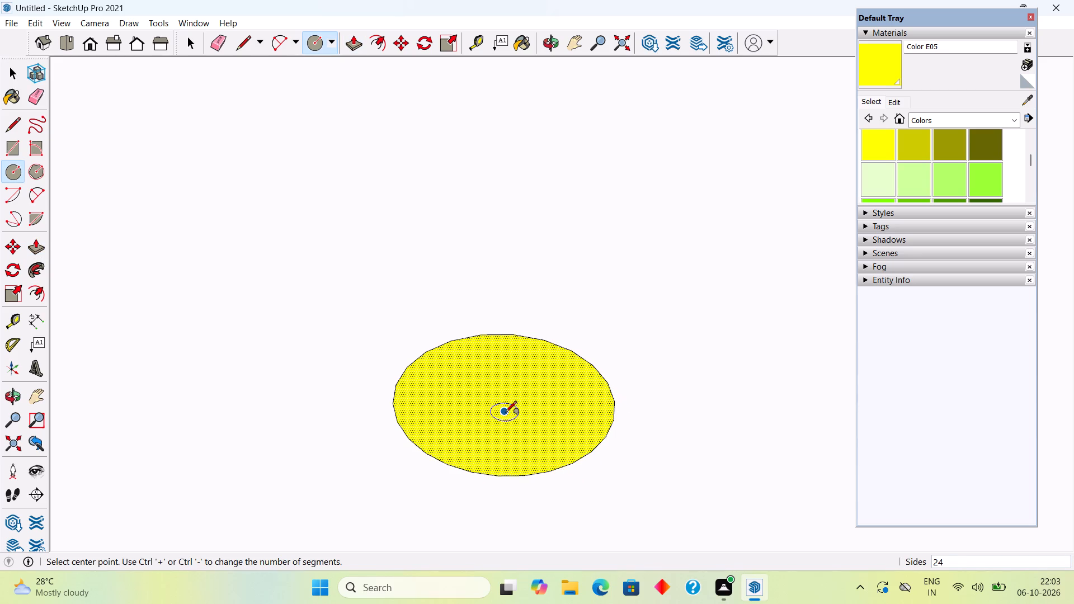
pyautogui.click(505, 413)
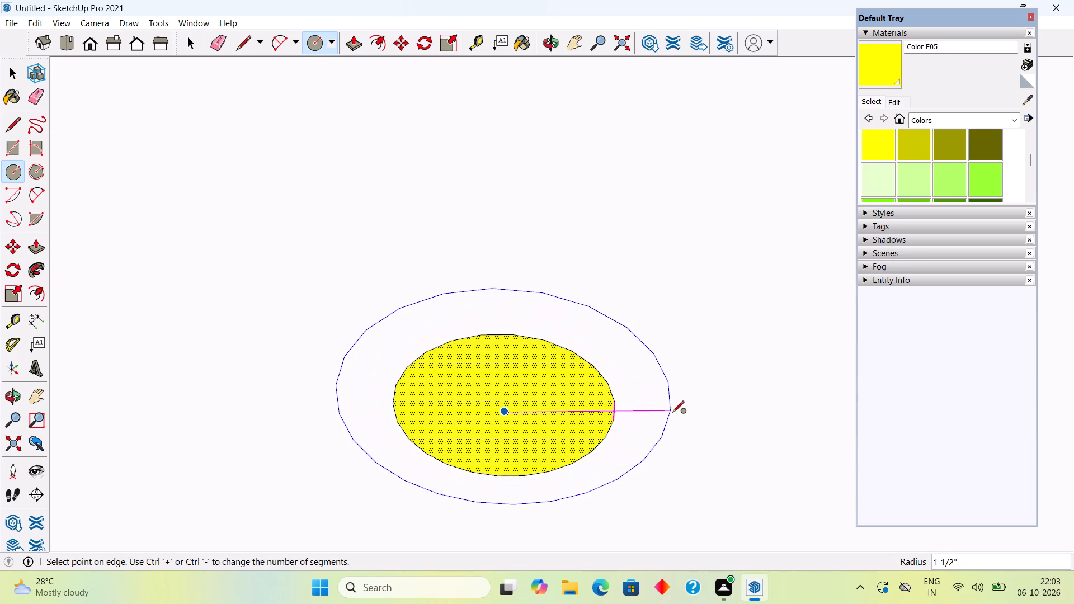
pyautogui.write('2"')
pyautogui.press('Return')
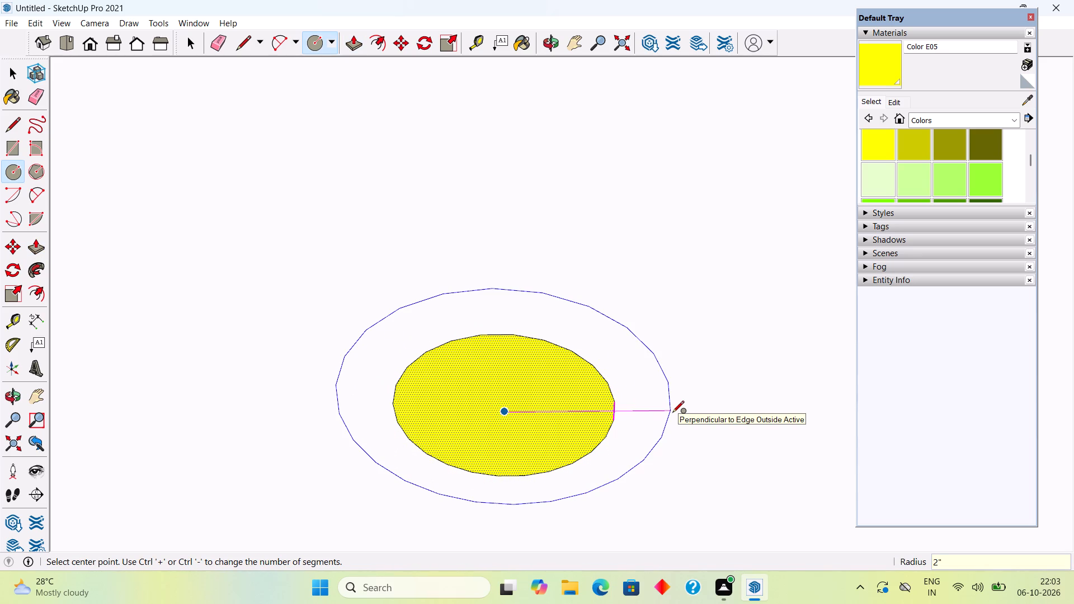
pyautogui.press('space')
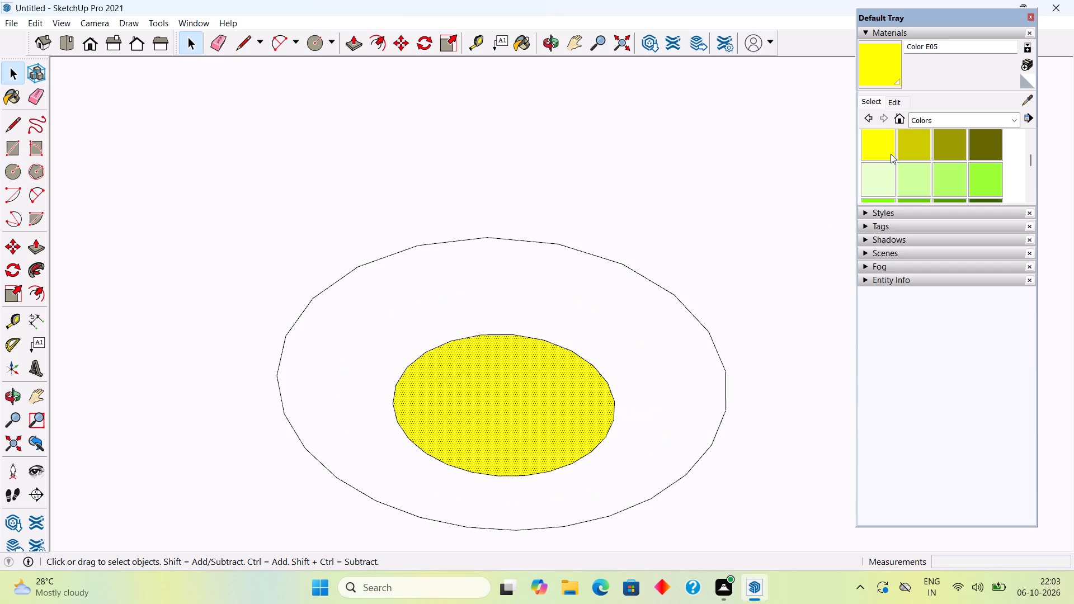
# Paint the third light's surrounding ring with yellow Color E05.
pyautogui.click(891, 153)
pyautogui.click(628, 397)
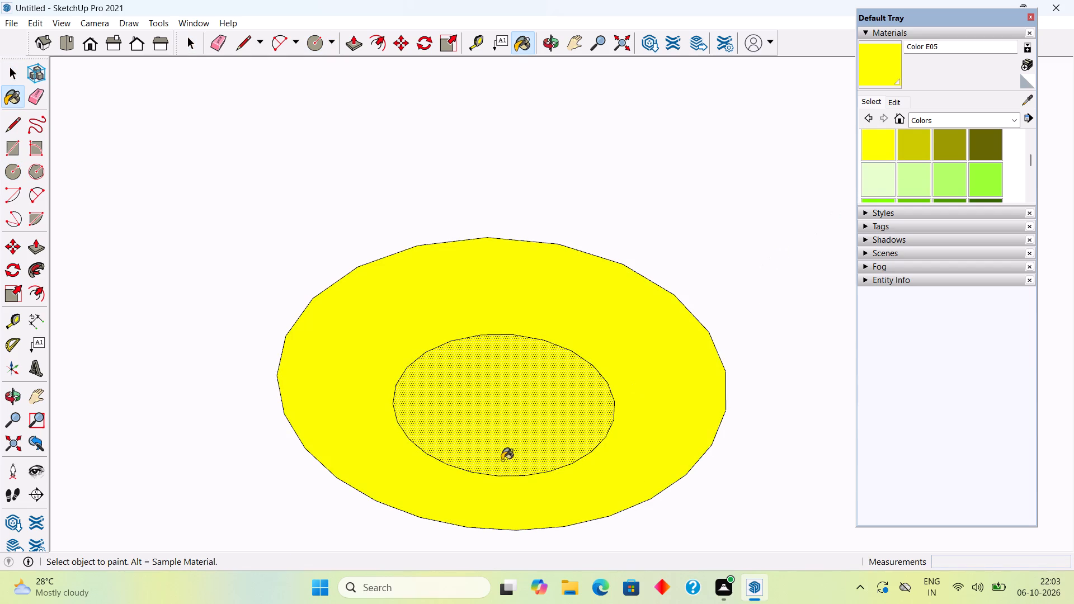
pyautogui.press('space')
# Push the third light's yellow inner face slightly back into the slab, inside the painted ring.
pyautogui.press('p')
pyautogui.click(507, 410)
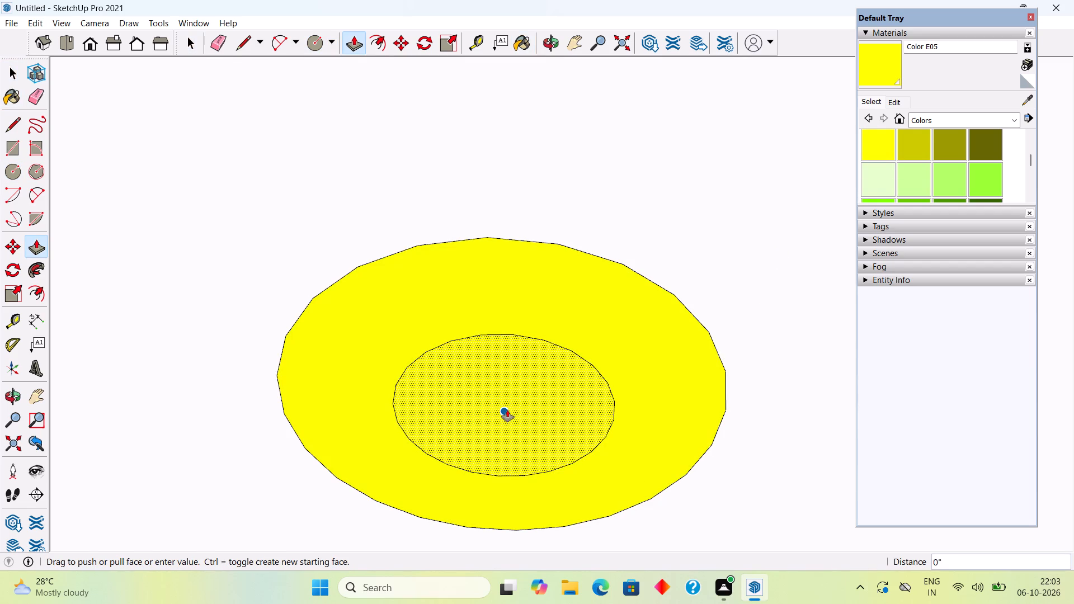
pyautogui.click(507, 390)
pyautogui.scroll(-13, 461, 356)
pyautogui.press('space')
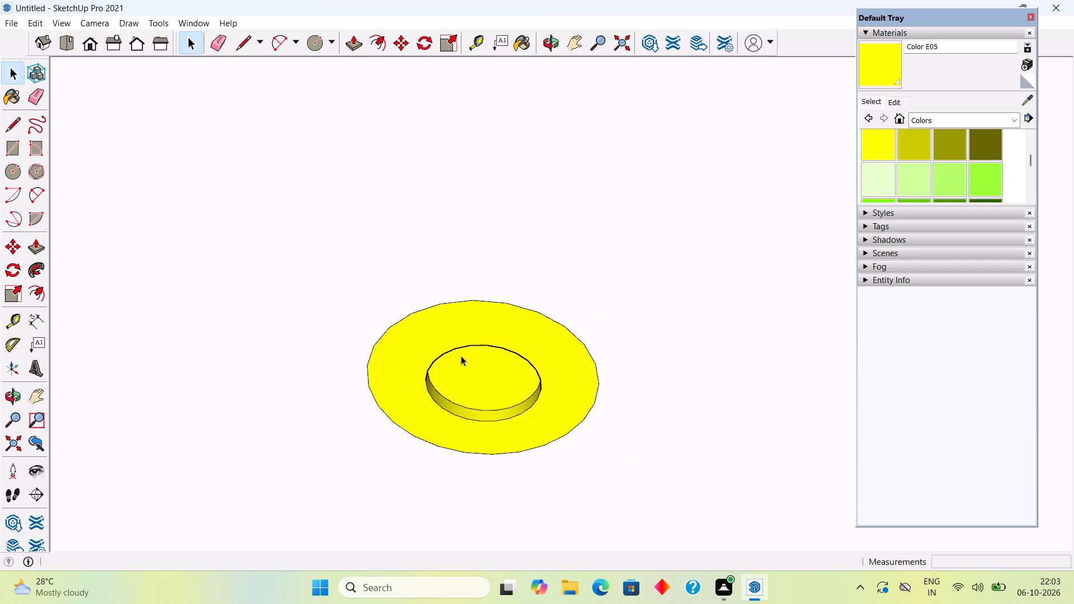
# Pull the yellow face of the fourth recessed light 3/16" until it is flush with the slab's underside.
pyautogui.scroll(-18, 461, 356)
pyautogui.scroll(4, 725, 348)
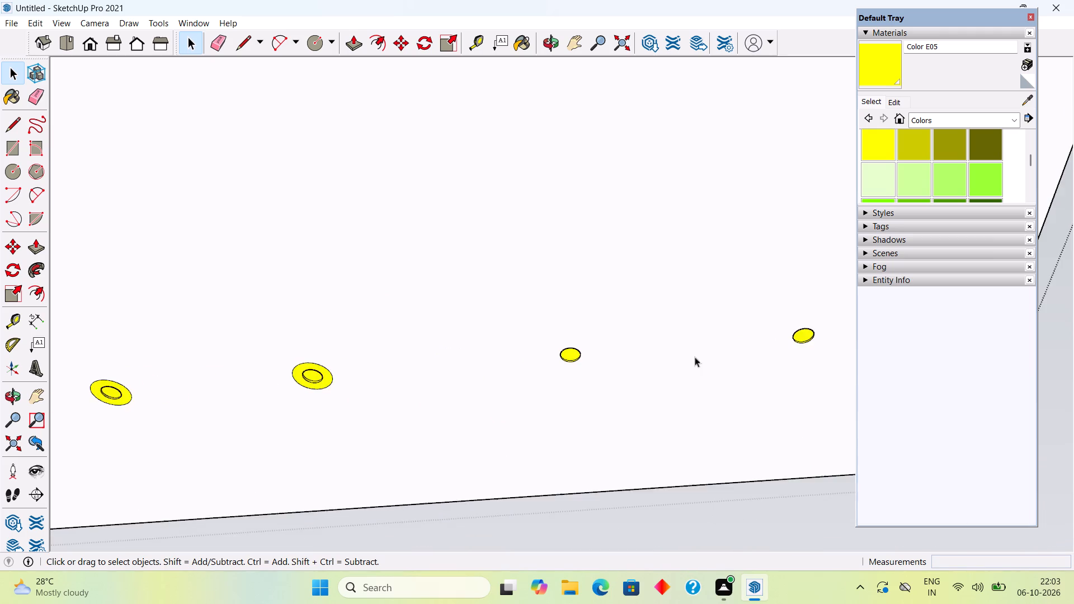
pyautogui.scroll(10, 650, 366)
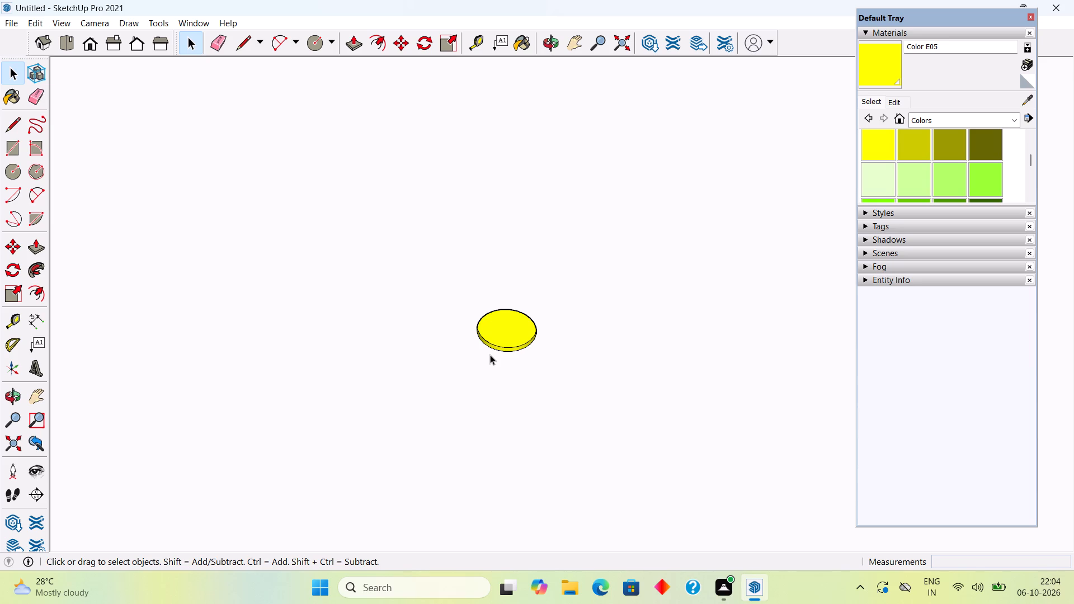
pyautogui.scroll(11, 490, 355)
pyautogui.click(524, 305)
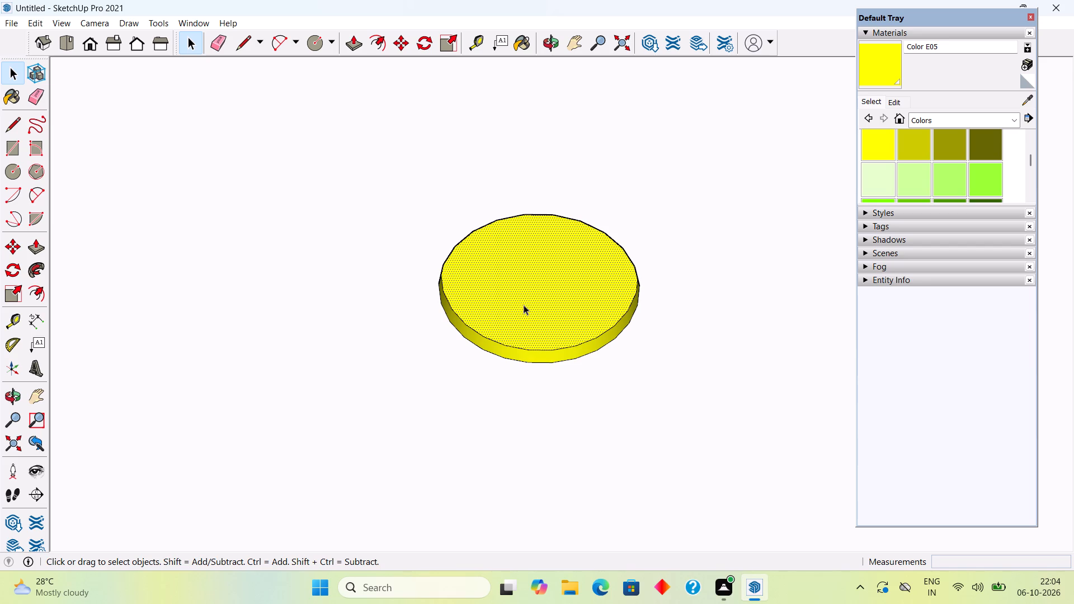
pyautogui.press('p')
pyautogui.click(524, 305)
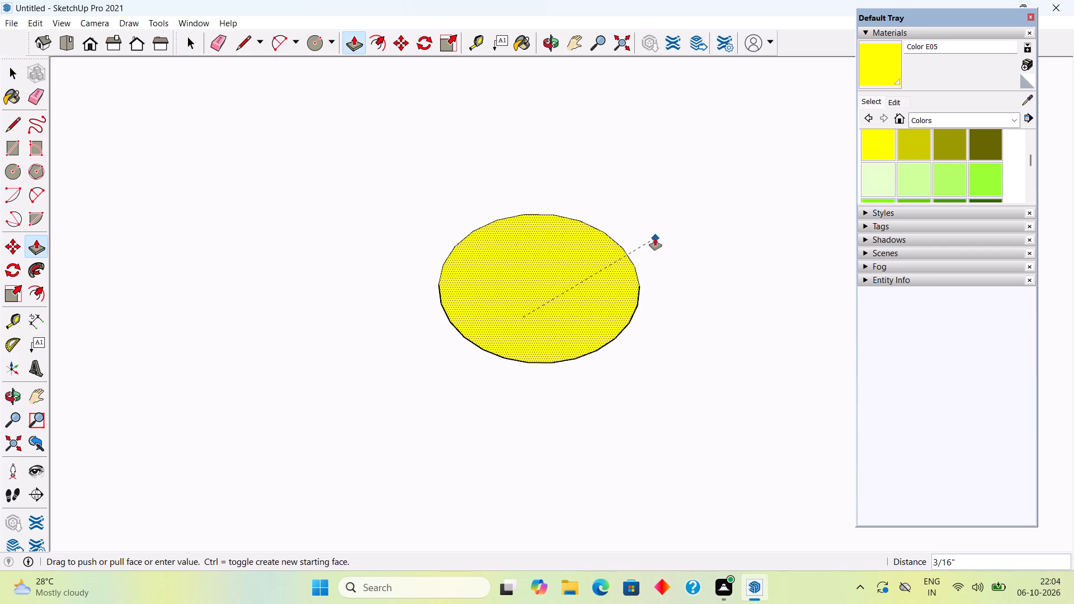
pyautogui.click(660, 243)
# Draw a 2" radius circle on the slab's underside, concentric with the fourth light's yellow face.
pyautogui.press('c')
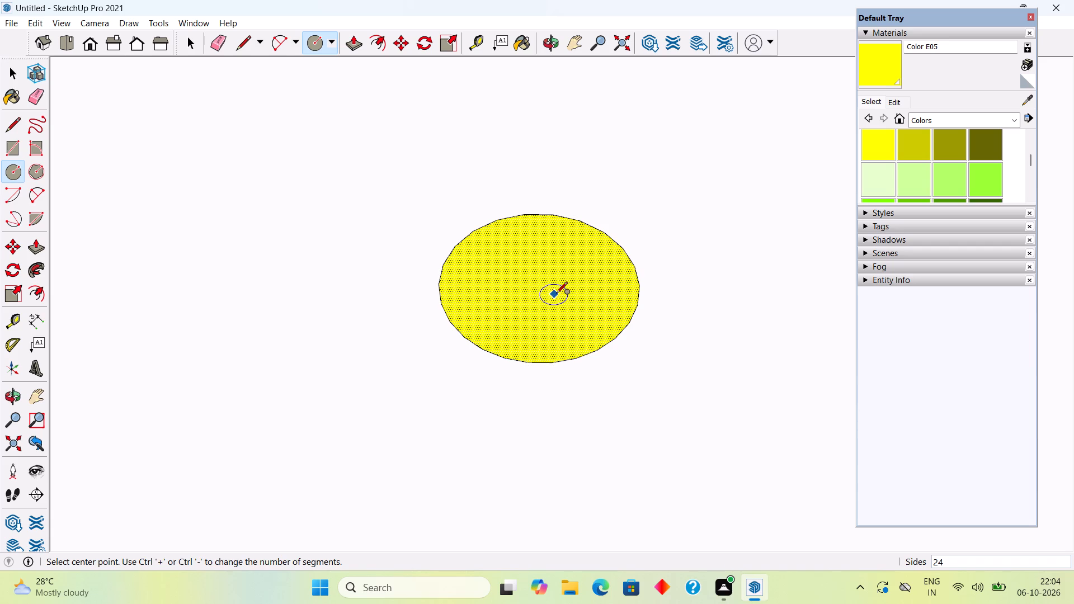
pyautogui.click(539, 298)
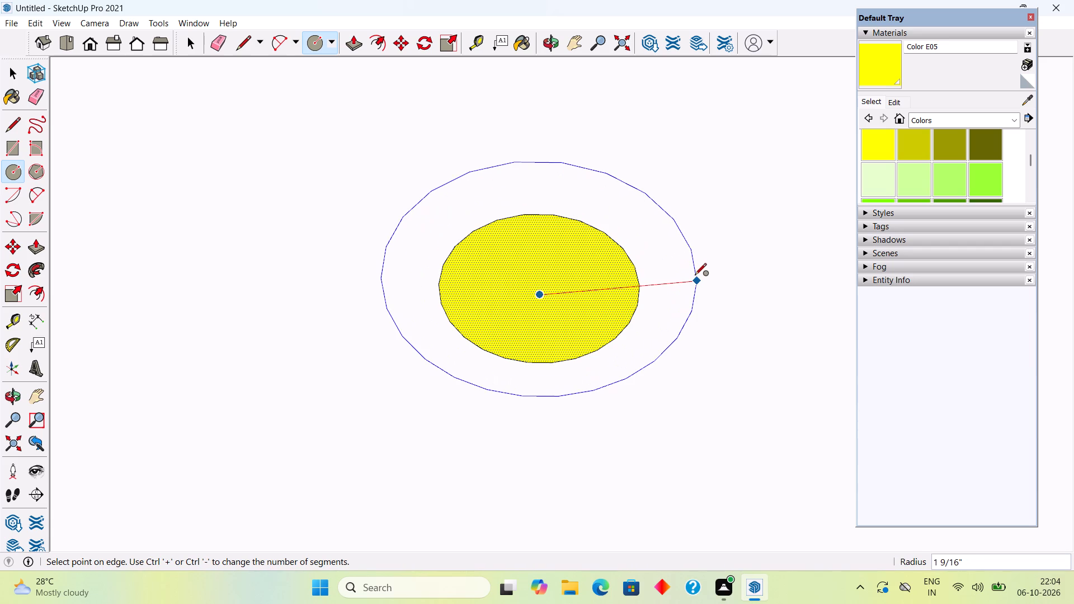
pyautogui.write('2"')
pyautogui.press('Return')
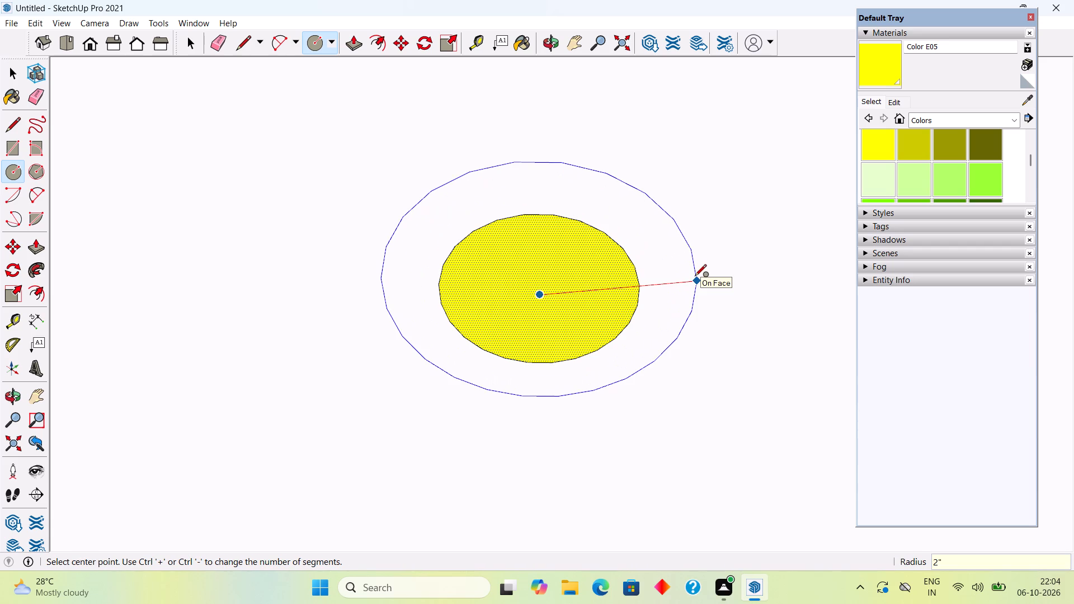
pyautogui.press('space')
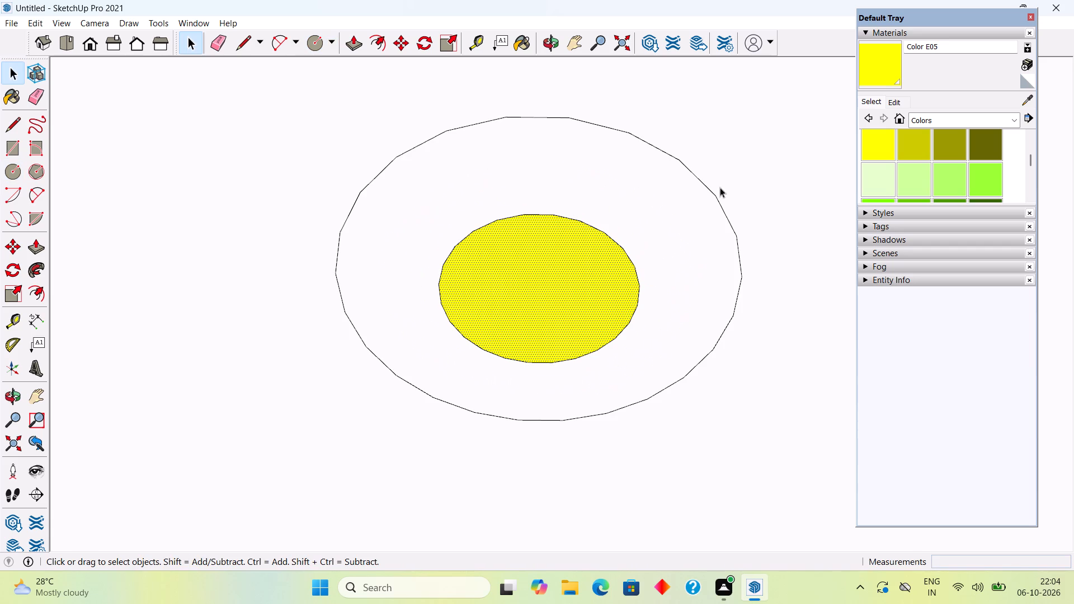
# Push the fourth light's yellow face 3/16" back into the slab, inside its surrounding ring.
pyautogui.press('p')
pyautogui.click(578, 298)
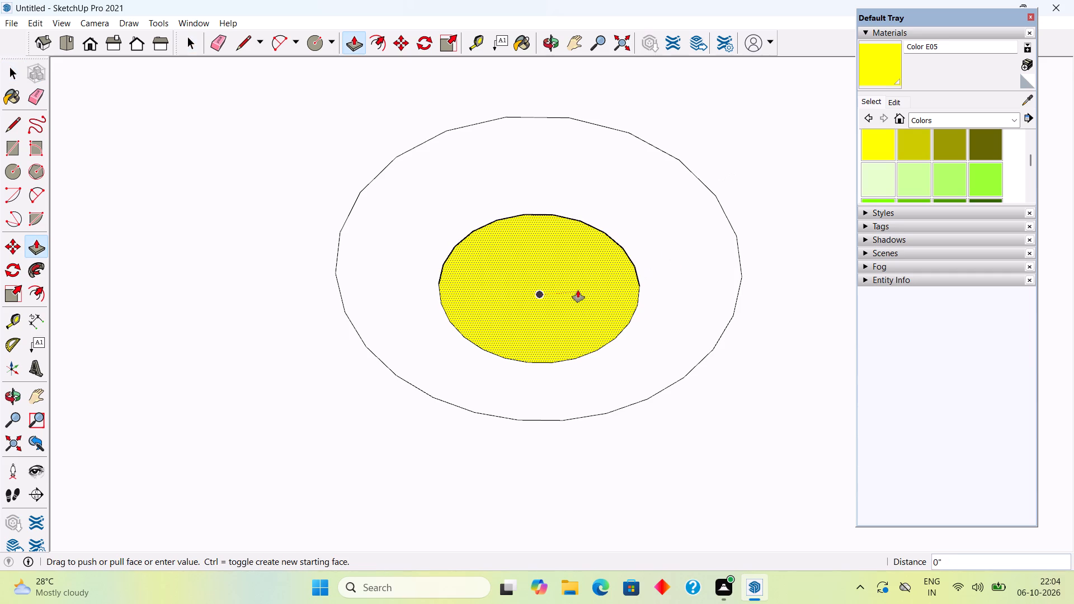
pyautogui.click(578, 280)
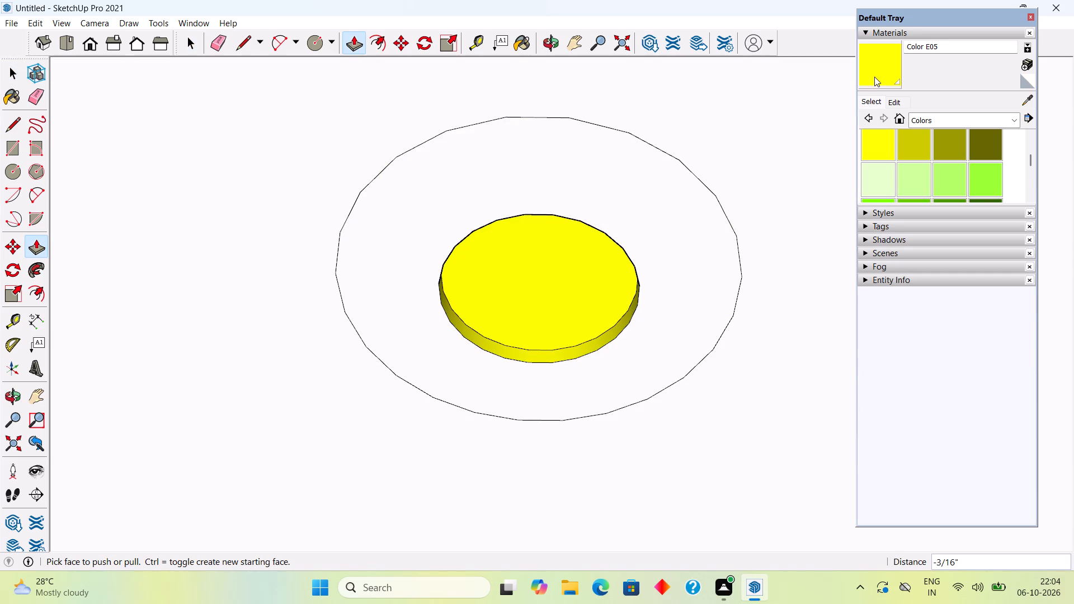
# Paint the fourth light's surrounding ring with yellow Color E05.
pyautogui.click(874, 77)
pyautogui.click(667, 244)
# Pull the yellow face of the fifth recessed light, nearest the slab's far corner, 3/16" until flush with the slab's underside.
pyautogui.scroll(-17, 667, 244)
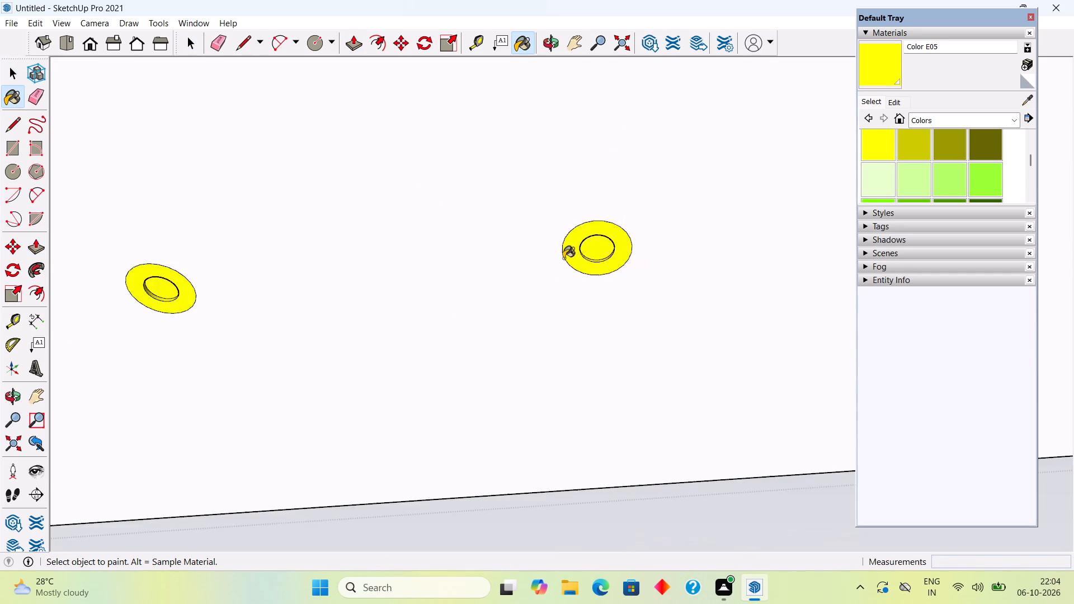
pyautogui.scroll(-14, 563, 258)
pyautogui.scroll(9, 806, 247)
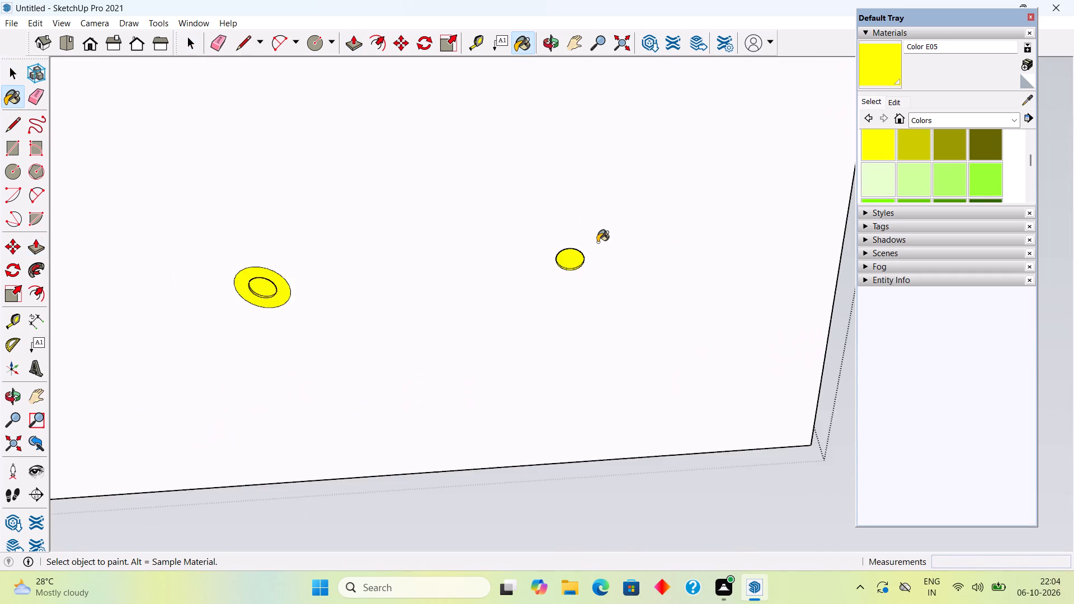
pyautogui.scroll(3, 597, 242)
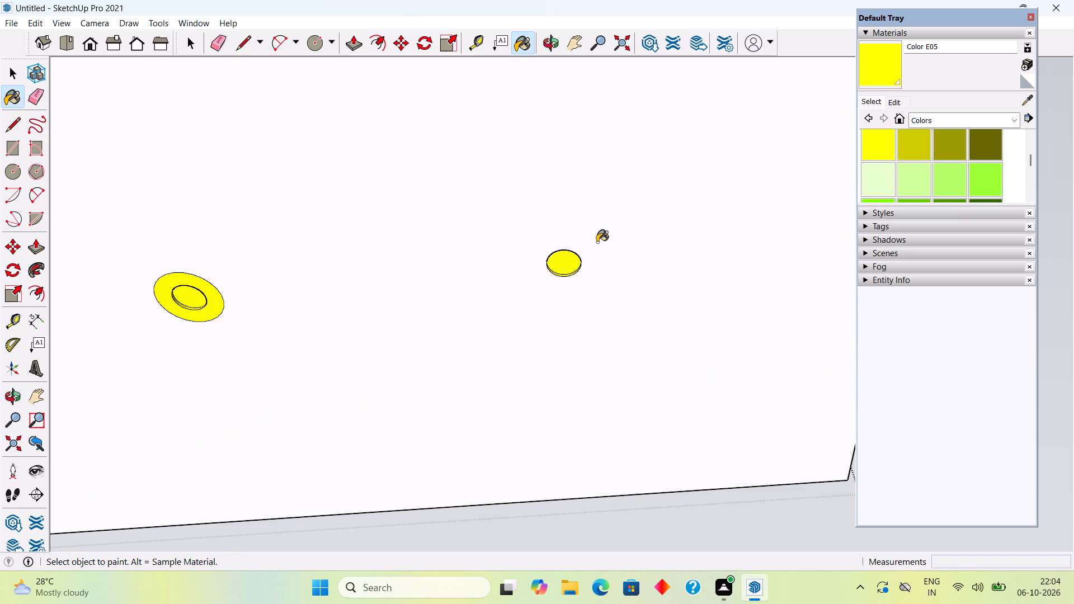
pyautogui.press('space')
pyautogui.scroll(9, 570, 264)
pyautogui.click(570, 264)
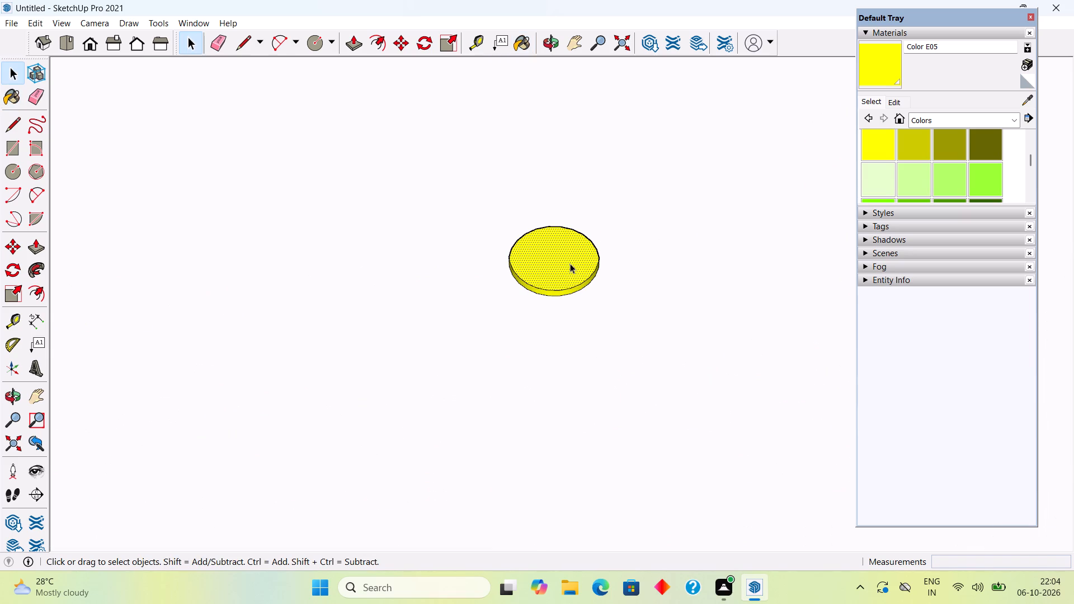
pyautogui.press('p')
pyautogui.click(572, 262)
pyautogui.click(616, 250)
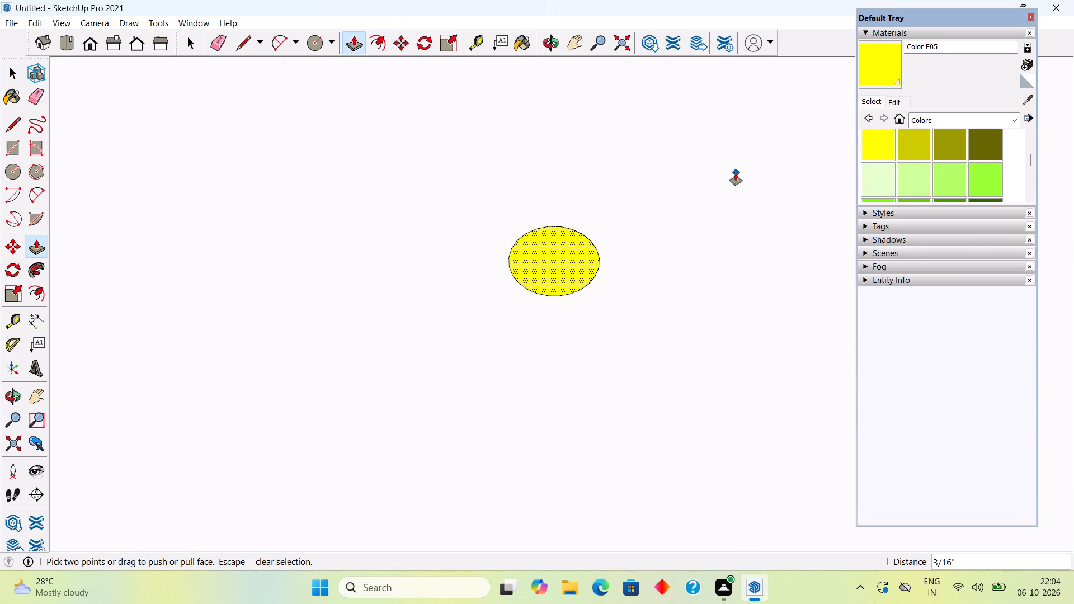
# Draw a 2" radius circle on the slab's underside, concentric with the fifth light's yellow face.
pyautogui.press('c')
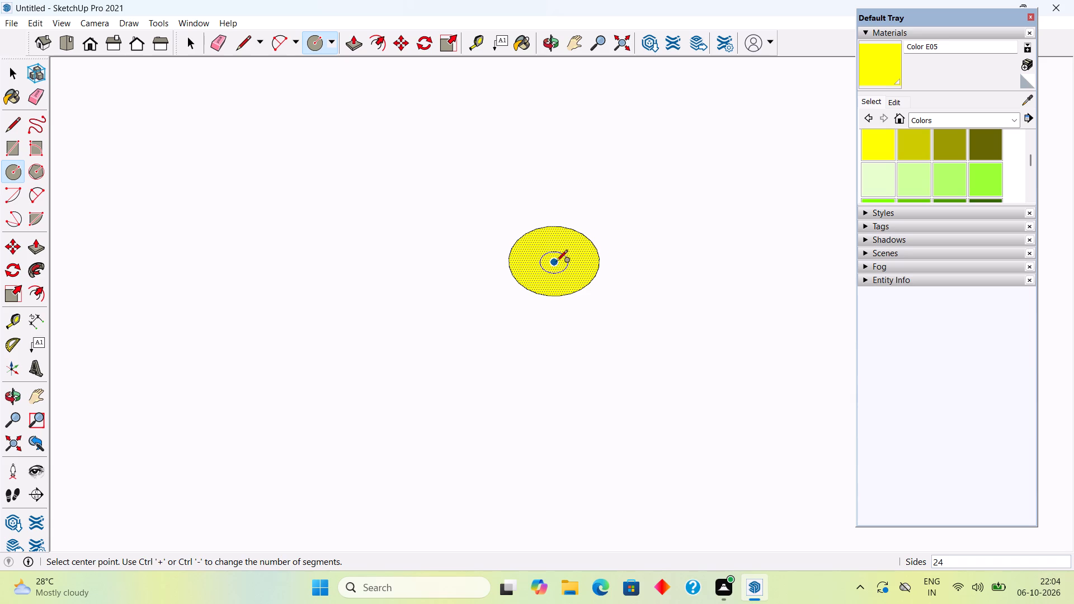
pyautogui.click(553, 266)
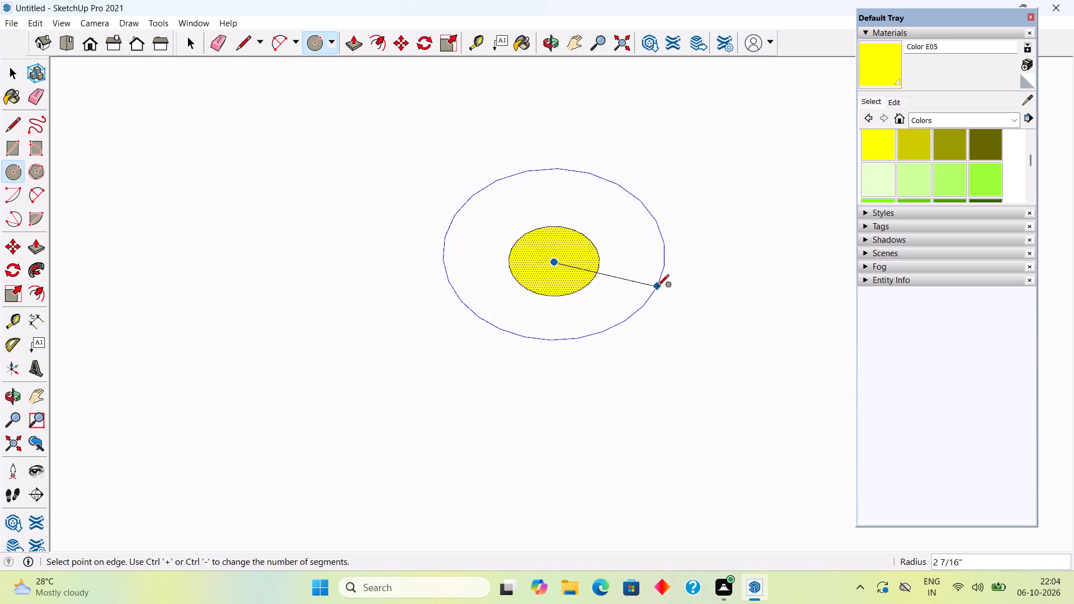
pyautogui.write('2"')
pyautogui.press('Return')
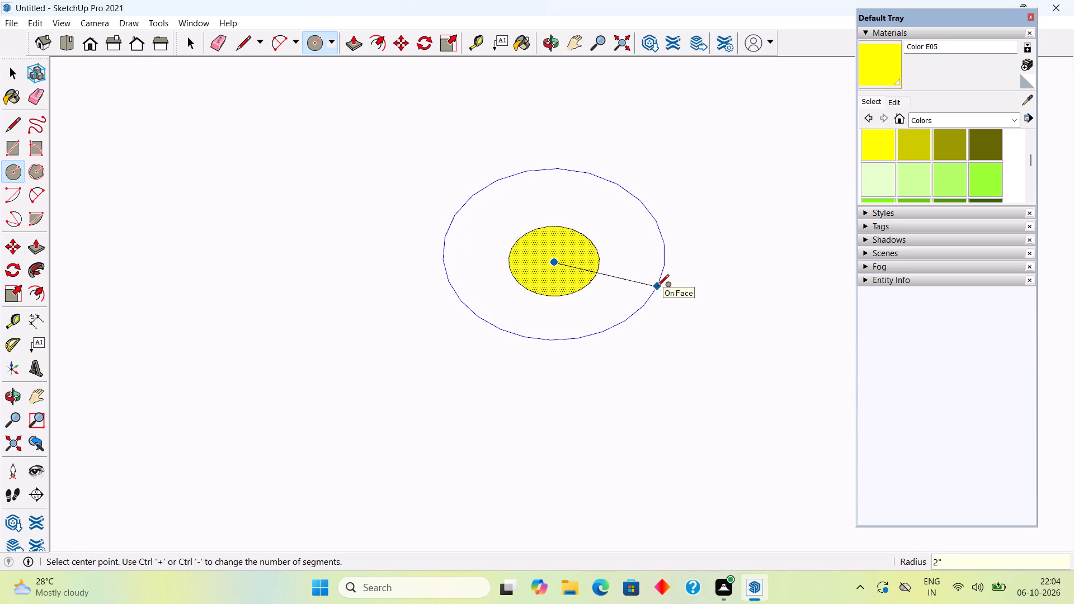
pyautogui.press('space')
# Push the fifth light's yellow face 3/8" back into the slab, inside its surrounding ring.
pyautogui.press('p')
pyautogui.click(554, 272)
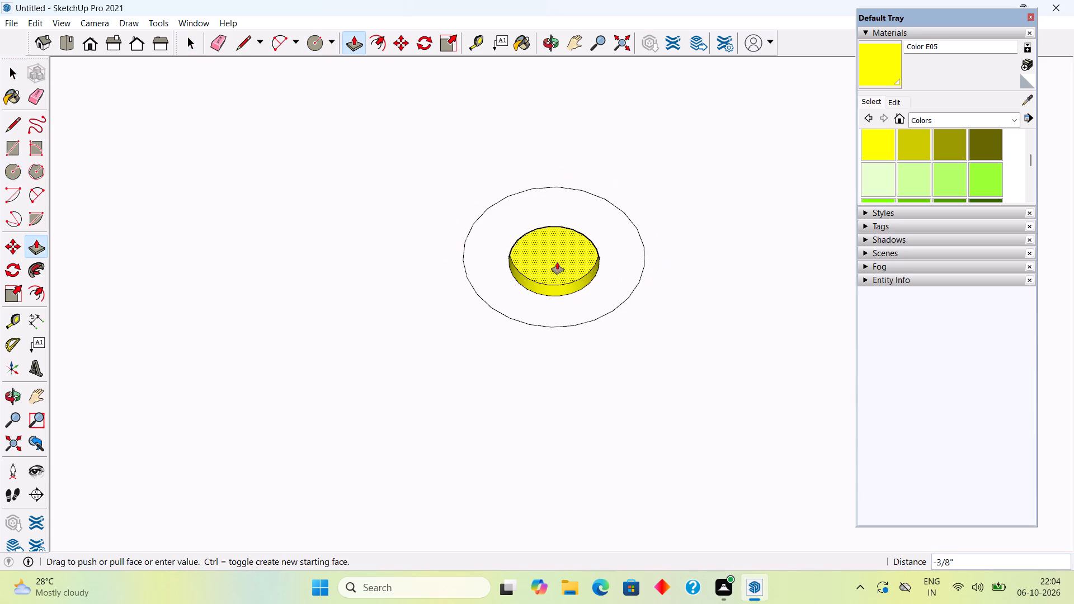
pyautogui.click(557, 262)
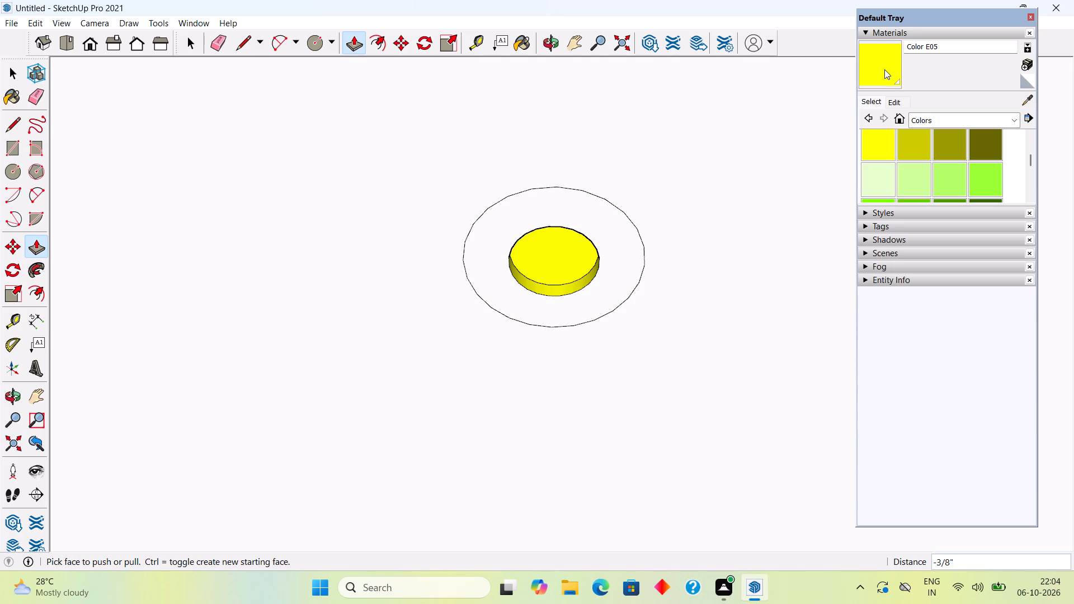
# Paint the fifth light's surrounding ring with yellow Color E05.
pyautogui.click(884, 69)
pyautogui.click(618, 259)
pyautogui.press('space')
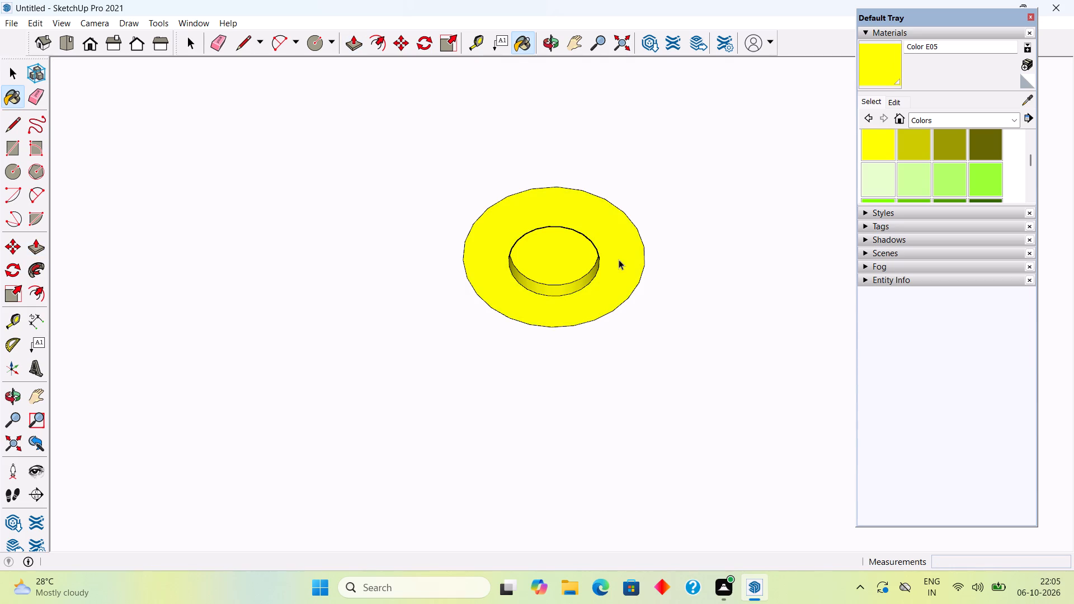
# Close the ceiling slab group after detailing its recessed lights.
pyautogui.scroll(-20, 620, 257)
pyautogui.scroll(-13, 620, 257)
pyautogui.moveTo(547, 421); pyautogui.dragTo(578, 426, button='middle')
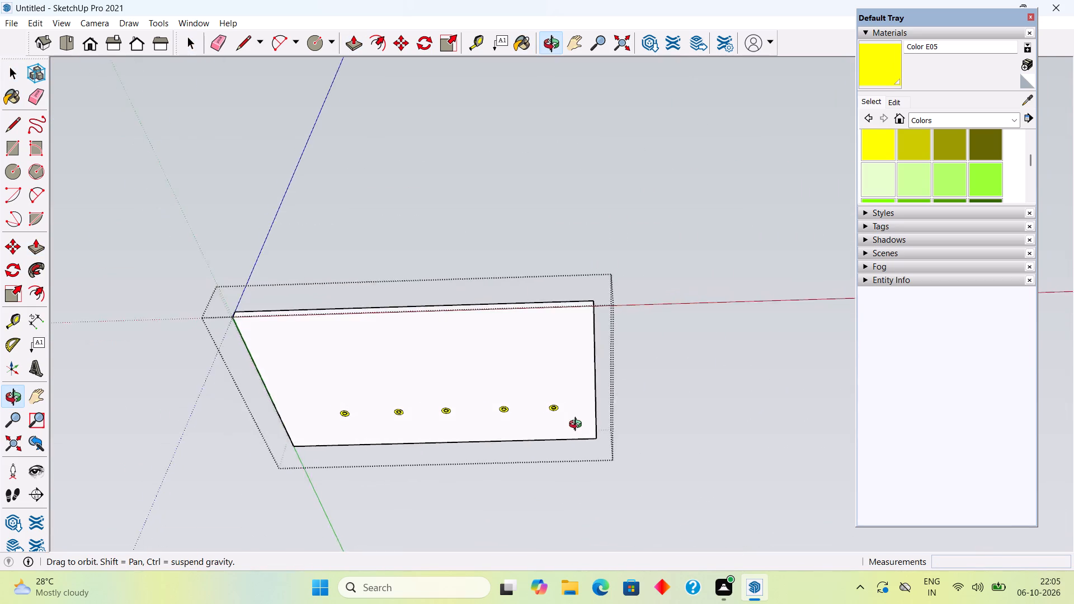
pyautogui.moveTo(578, 426); pyautogui.dragTo(778, 484, button='middle')
pyautogui.click(709, 453)
# Unhide the rest of the kitchen model around the ceiling slab.
pyautogui.moveTo(204, 270); pyautogui.dragTo(343, 288, button='middle')
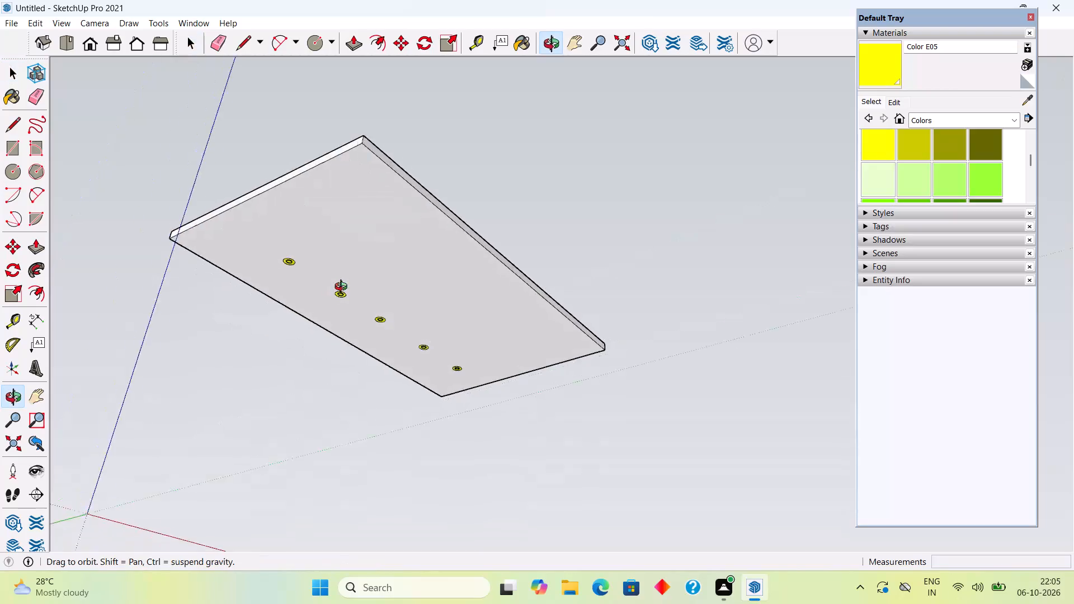
pyautogui.moveTo(343, 288); pyautogui.dragTo(580, 216, button='middle')
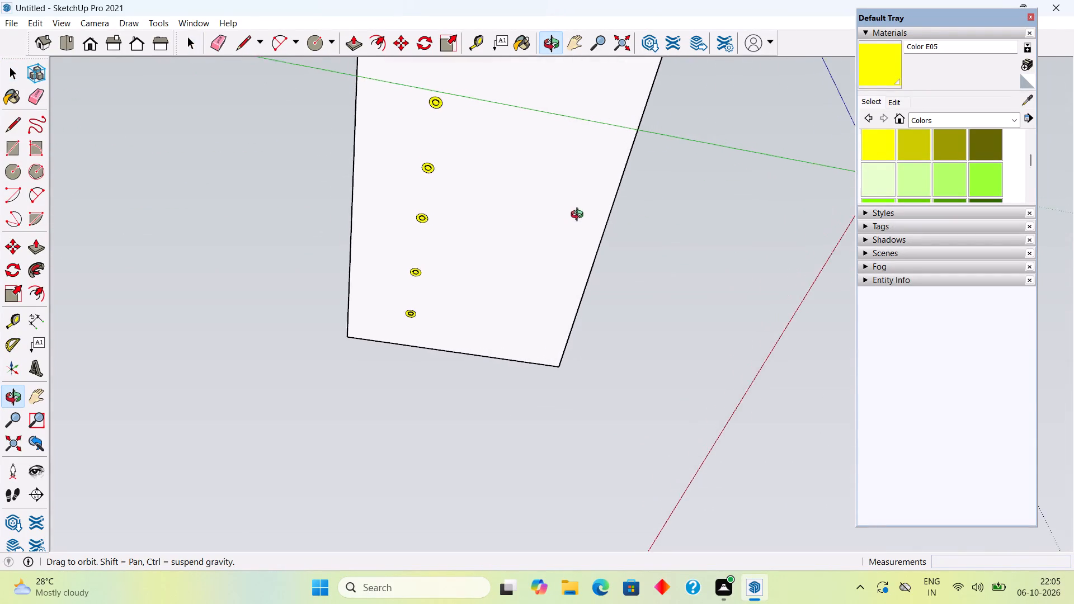
pyautogui.moveTo(580, 216); pyautogui.dragTo(346, 348, button='middle')
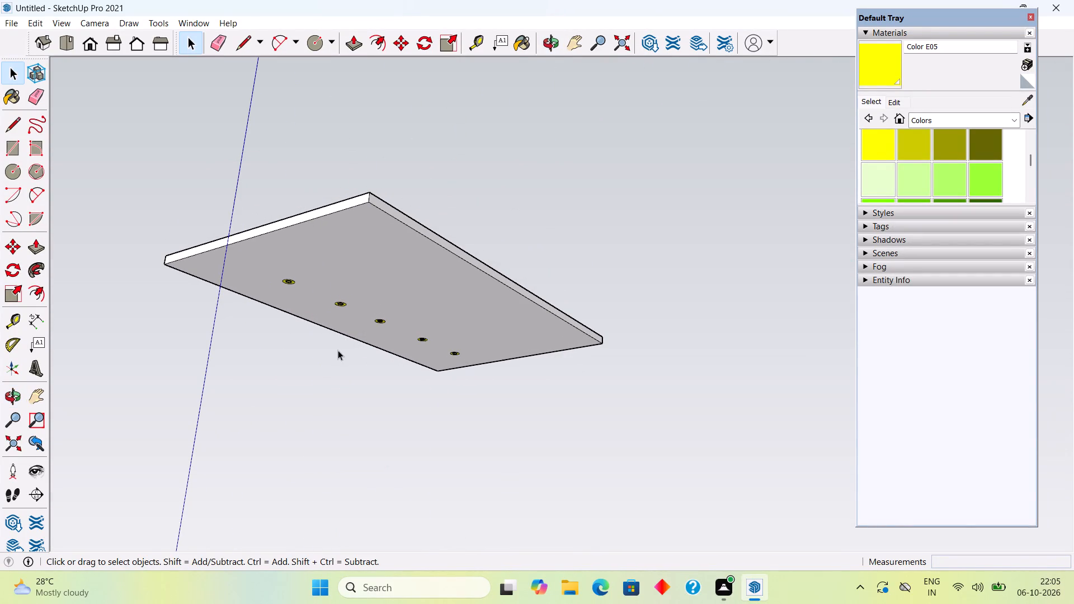
pyautogui.click(43, 25)
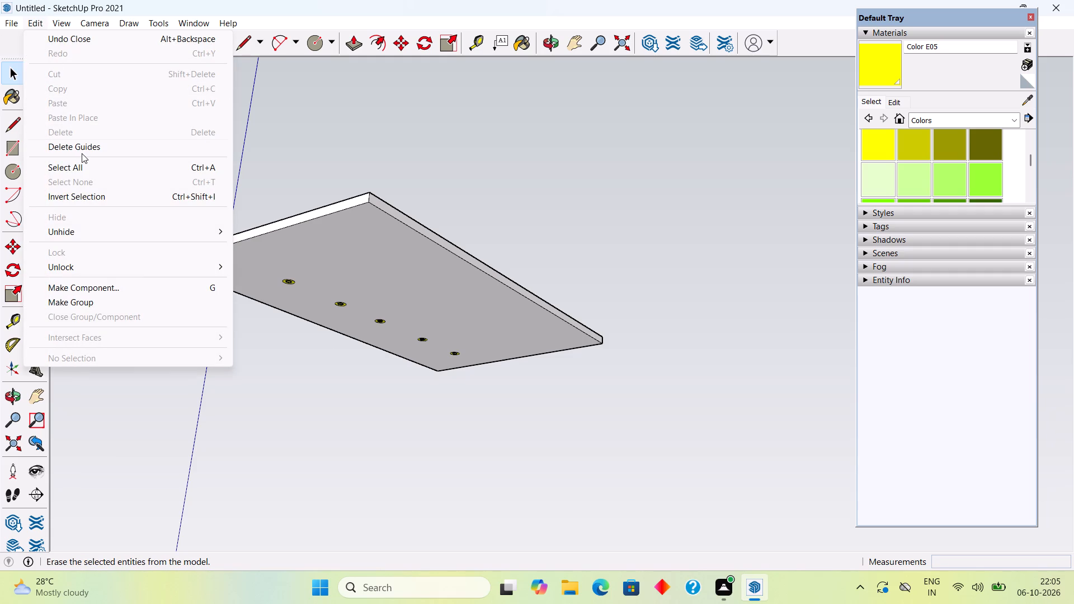
pyautogui.click(97, 236)
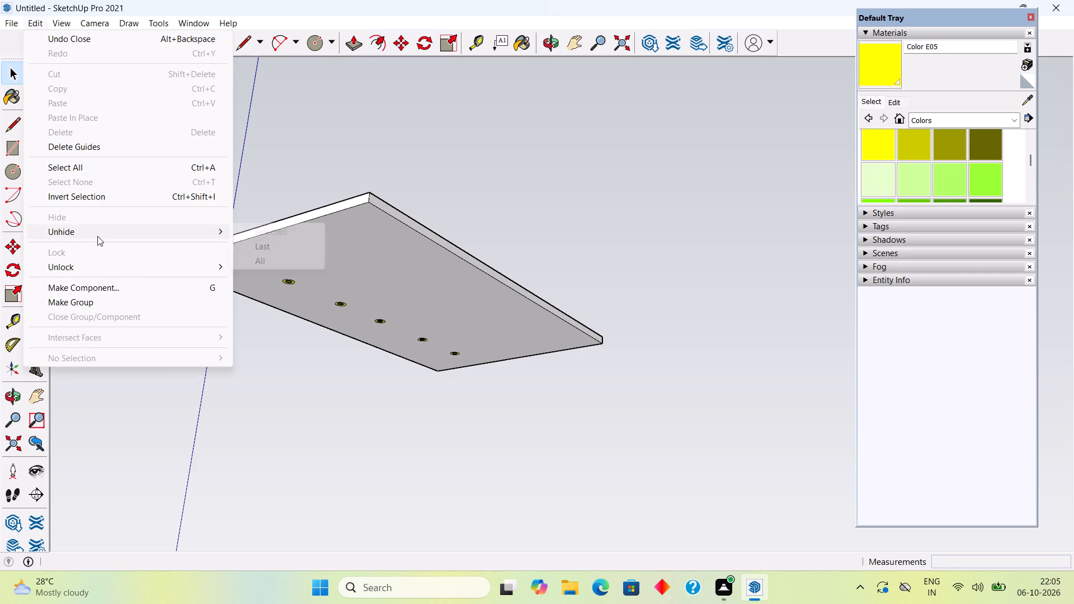
pyautogui.click(252, 255)
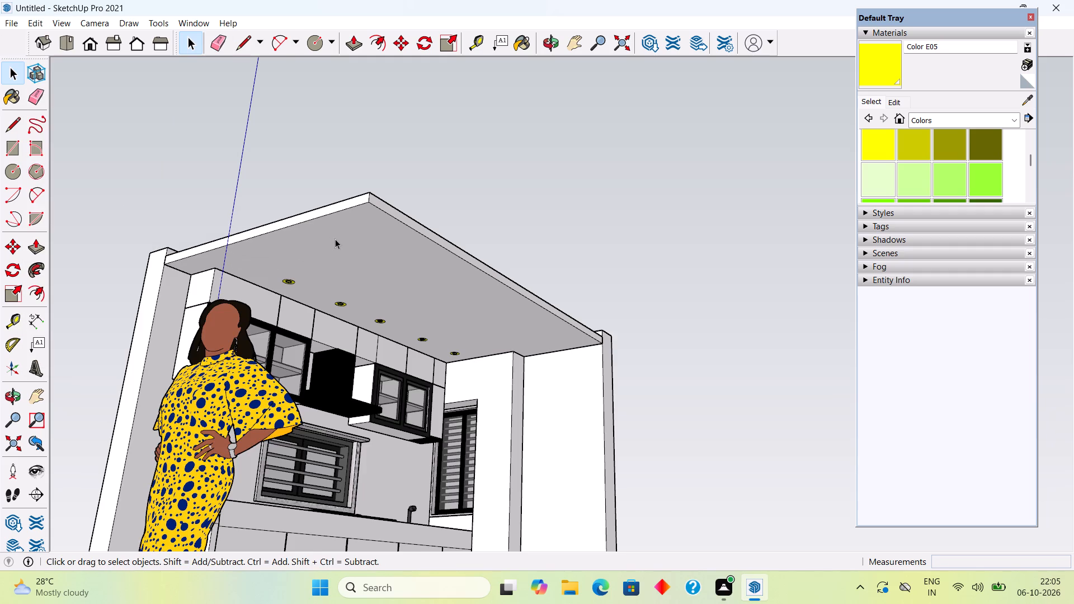
# Examine the whole kitchen from several angles, including the ceiling lights, wall cabinets, counter and base cabinets.
pyautogui.moveTo(337, 239); pyautogui.dragTo(179, 230, button='middle')
pyautogui.click(244, 216)
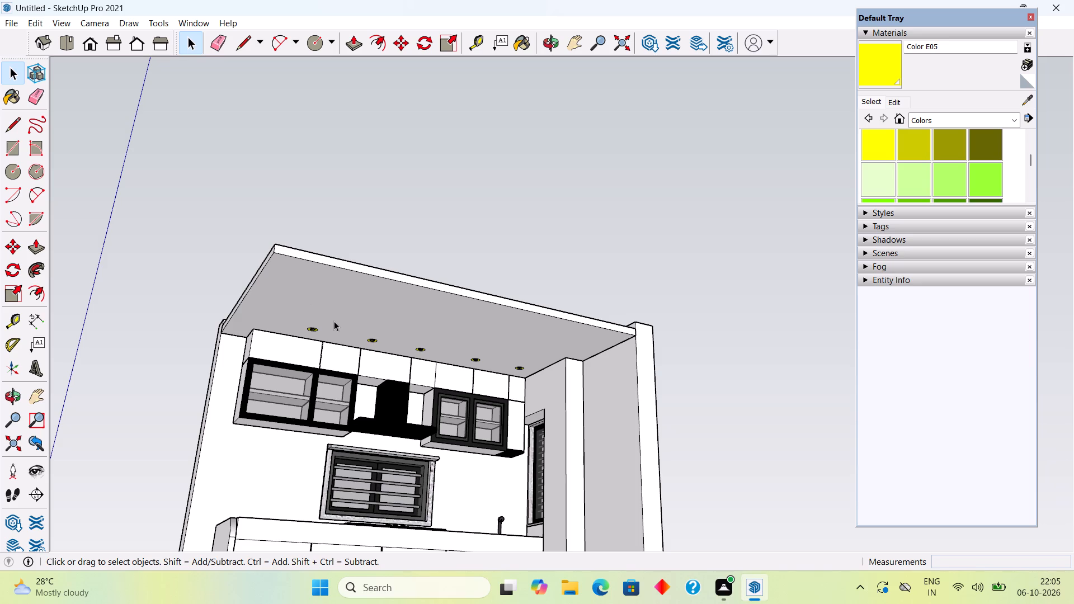
pyautogui.scroll(-1, 335, 322)
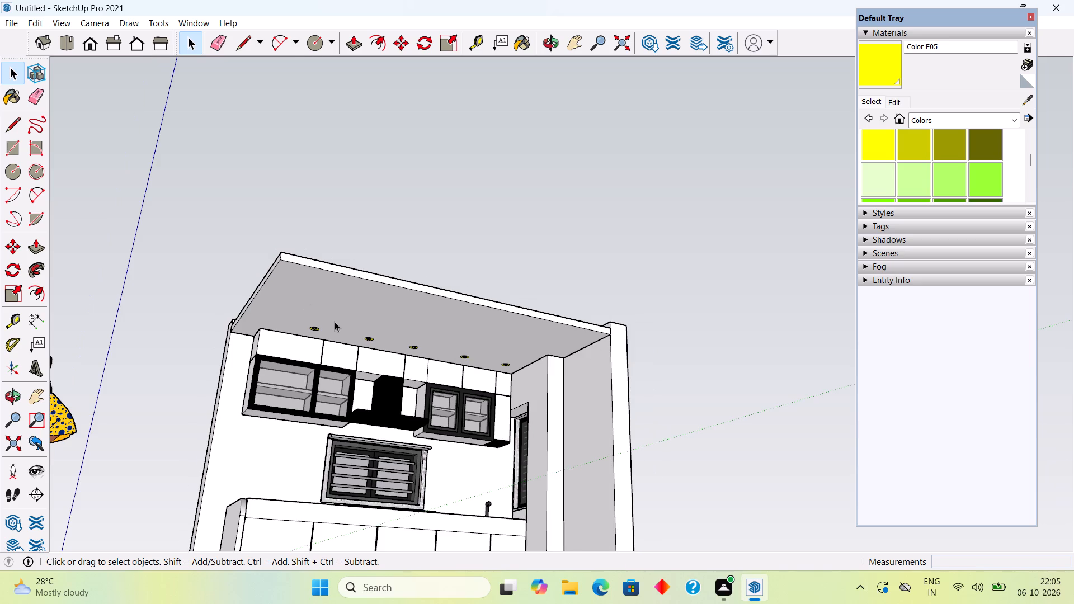
pyautogui.scroll(-4, 335, 322)
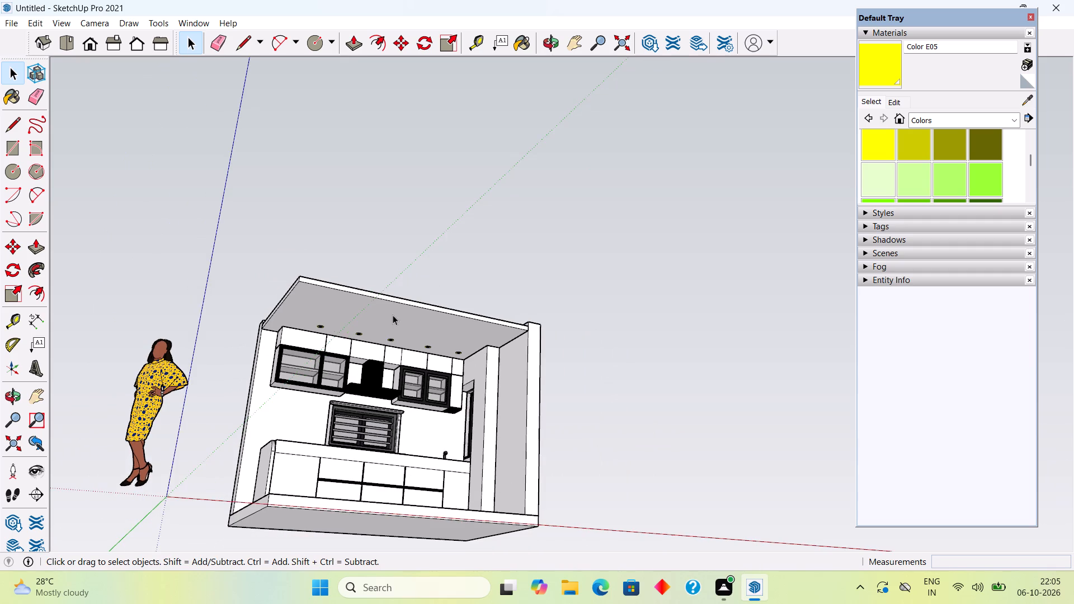
pyautogui.moveTo(405, 347); pyautogui.dragTo(435, 466, button='middle')
pyautogui.scroll(5, 389, 413)
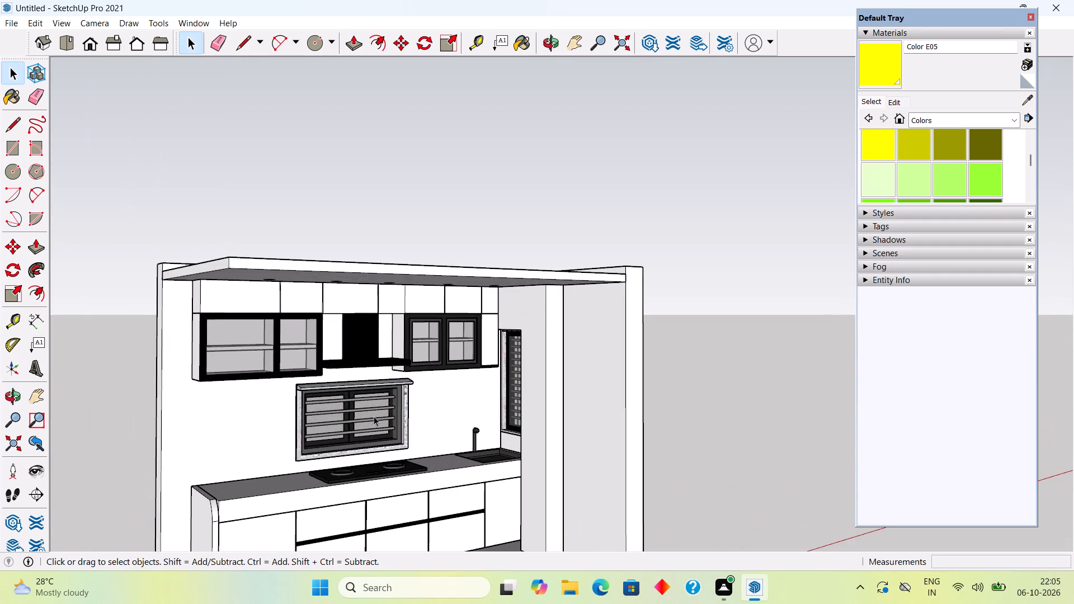
pyautogui.scroll(-6, 364, 395)
pyautogui.moveTo(373, 451); pyautogui.dragTo(441, 417, button='middle')
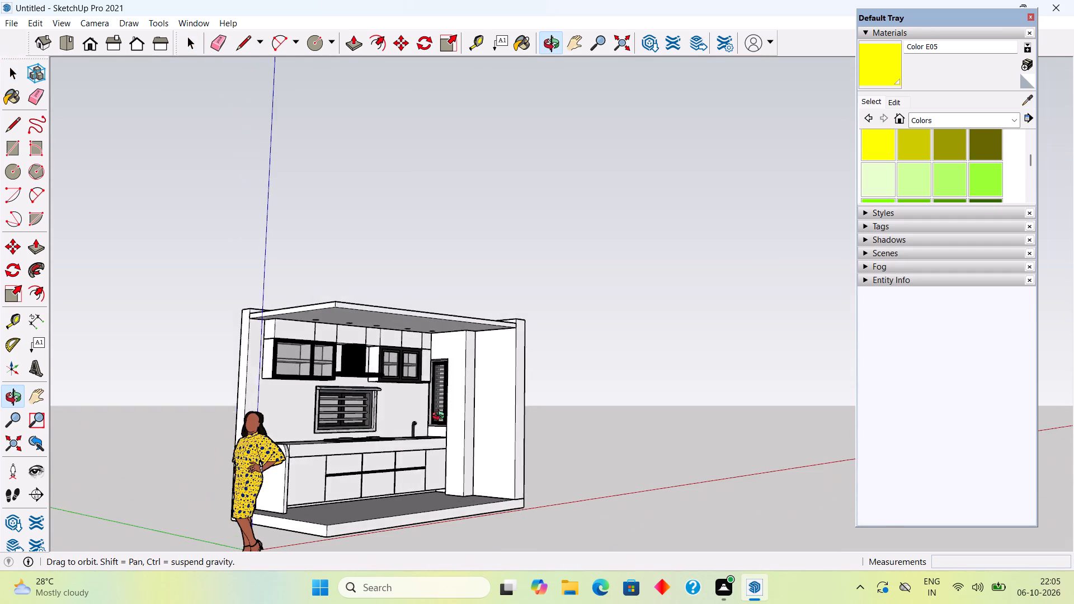
pyautogui.moveTo(441, 417); pyautogui.dragTo(395, 421, button='middle')
pyautogui.scroll(8, 271, 471)
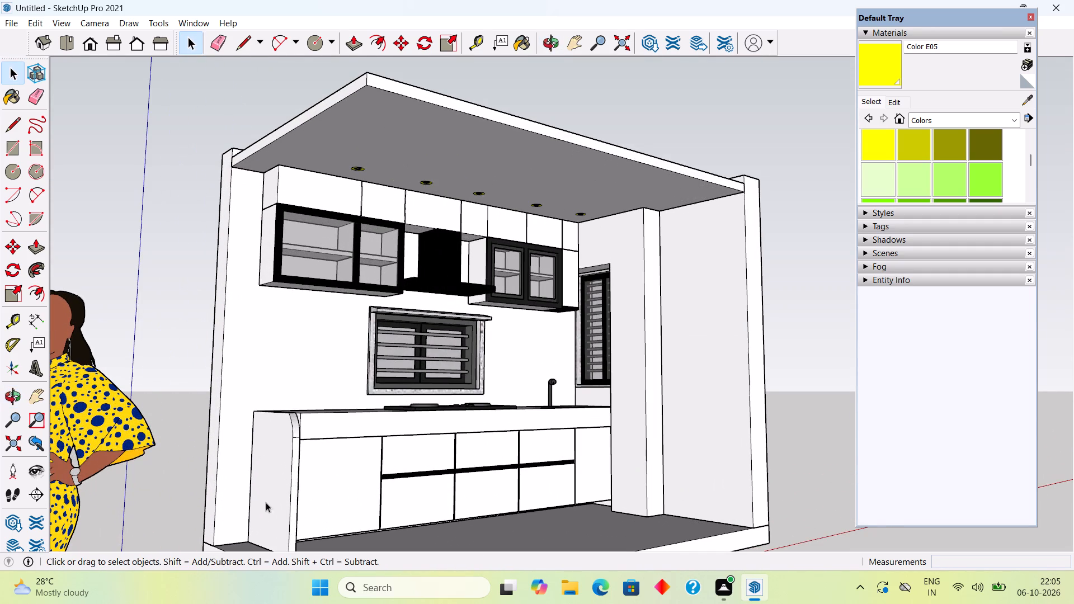
pyautogui.moveTo(265, 502); pyautogui.dragTo(253, 472, button='middle')
pyautogui.scroll(3, 253, 472)
pyautogui.moveTo(254, 472); pyautogui.dragTo(228, 483, button='middle')
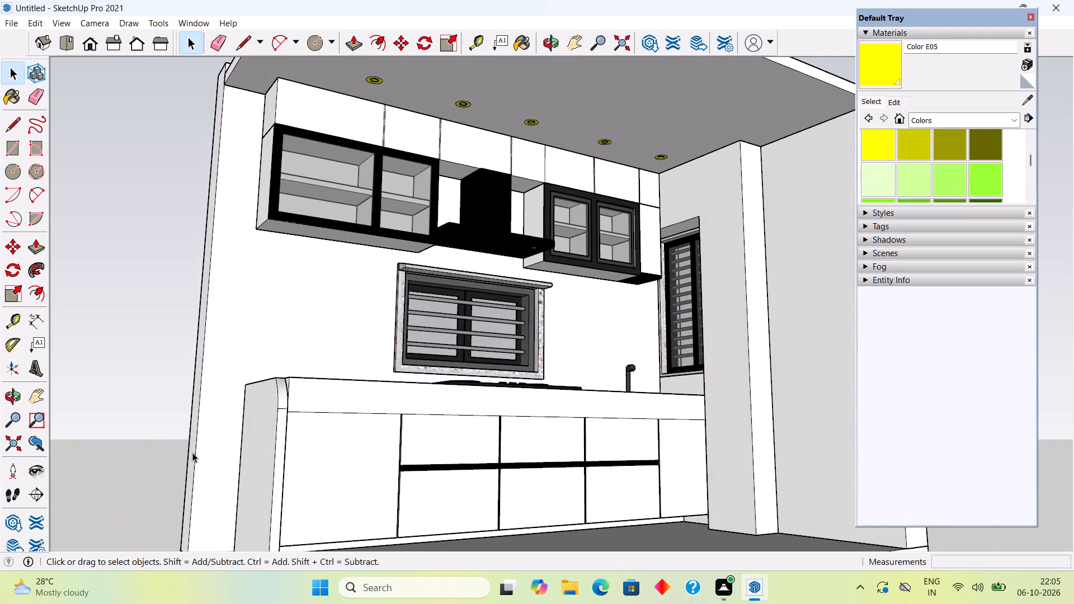
pyautogui.scroll(2, 192, 452)
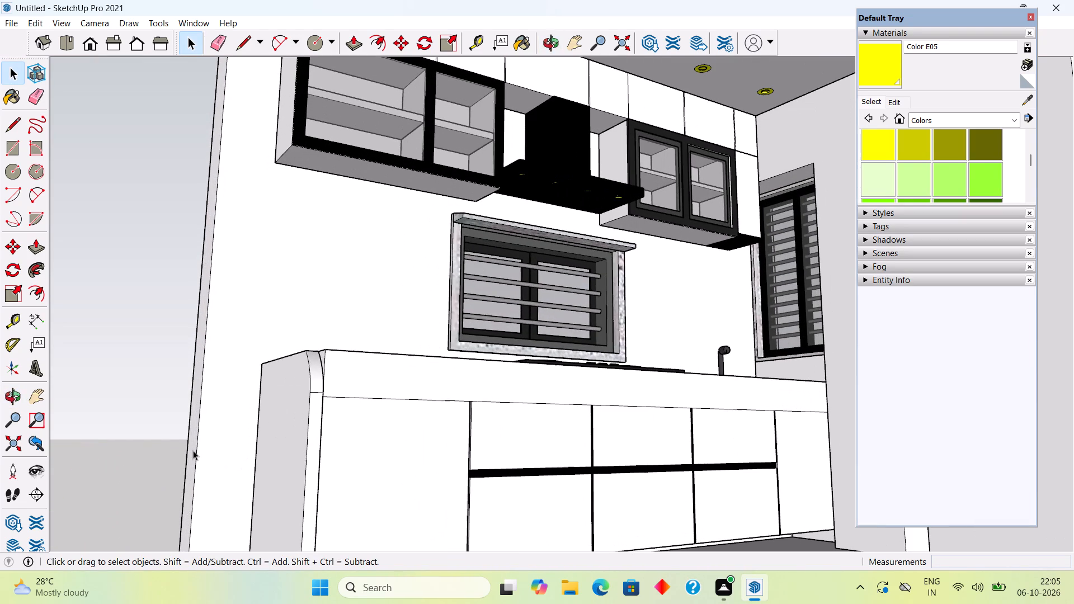
pyautogui.scroll(1, 193, 450)
pyautogui.scroll(-6, 194, 448)
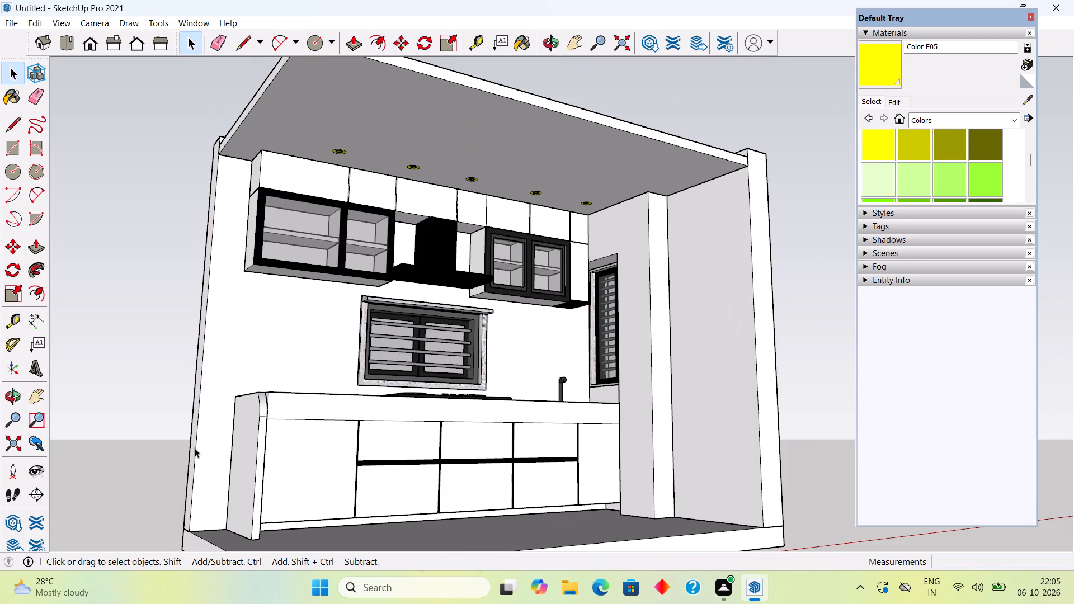
pyautogui.scroll(-3, 196, 448)
pyautogui.moveTo(284, 471); pyautogui.dragTo(280, 417, button='middle')
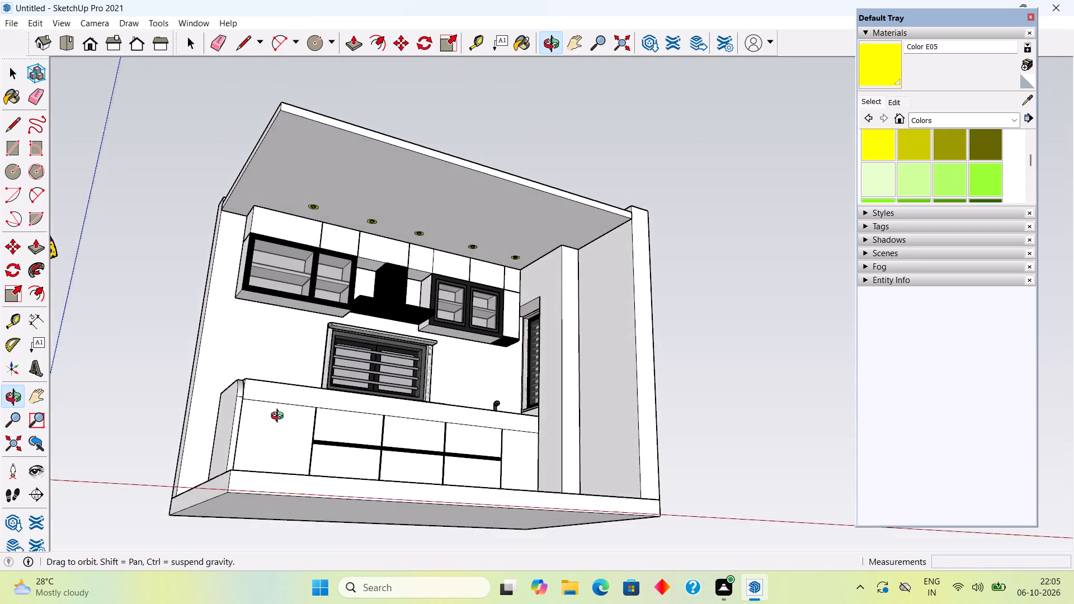
pyautogui.moveTo(280, 417); pyautogui.dragTo(275, 459, button='middle')
pyautogui.scroll(-1, 280, 417)
pyautogui.scroll(8, 289, 490)
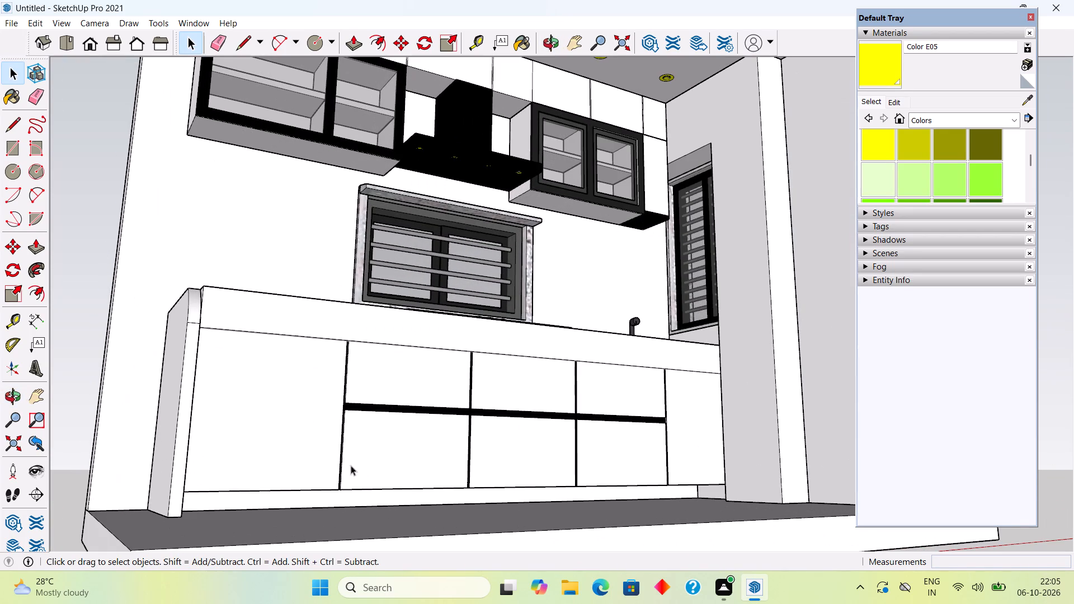
# Paint the recessed toe-kick beneath the base cabinets with black Color M09.
pyautogui.scroll(-9, 945, 164)
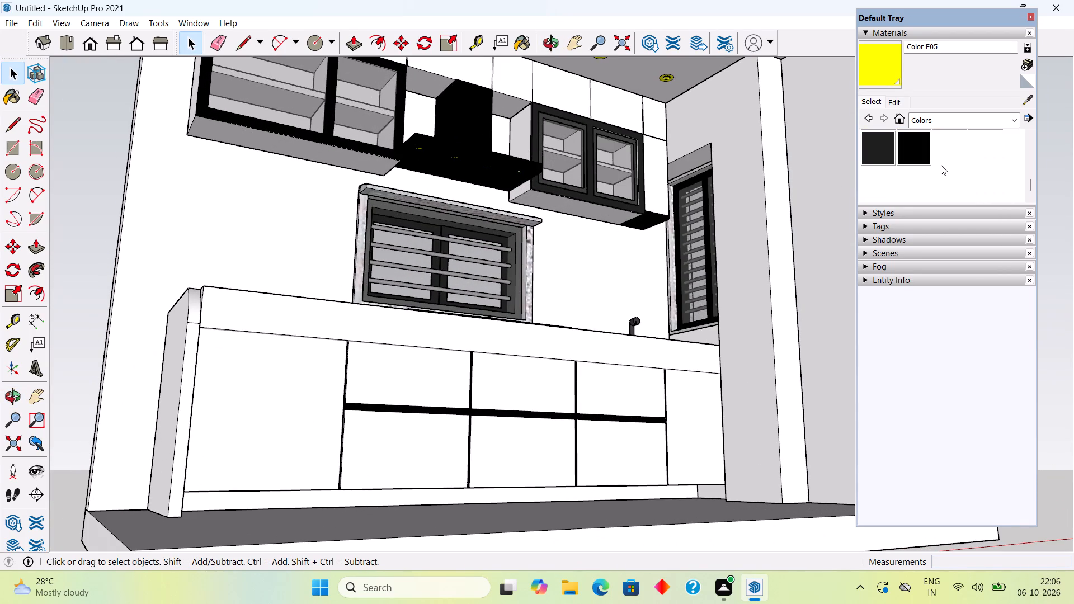
pyautogui.click(913, 145)
pyautogui.scroll(4, 388, 506)
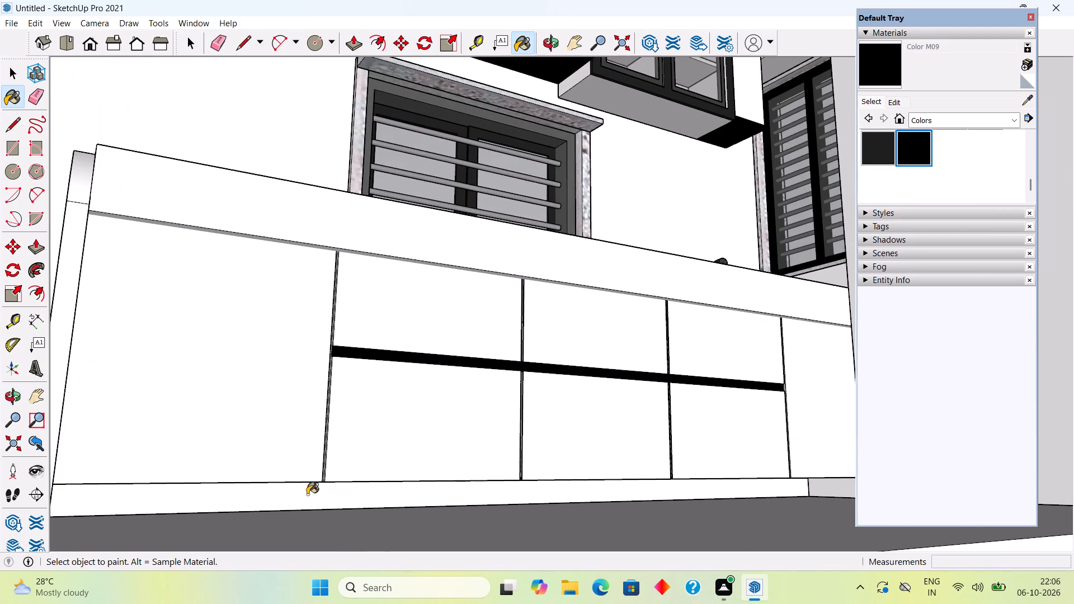
pyautogui.click(307, 494)
pyautogui.scroll(-11, 307, 490)
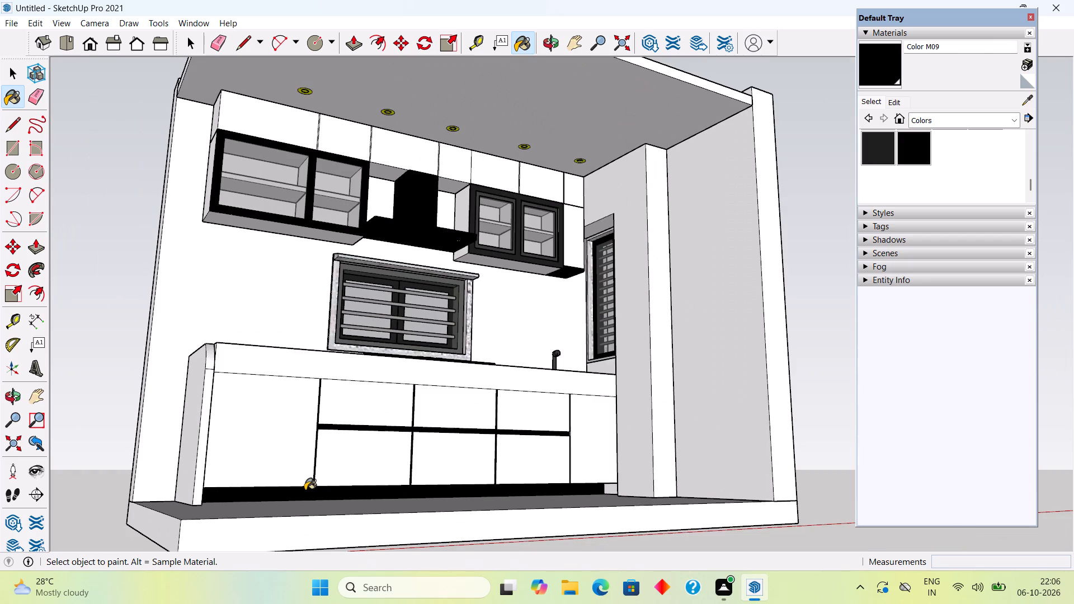
pyautogui.click(305, 490)
pyautogui.press('space')
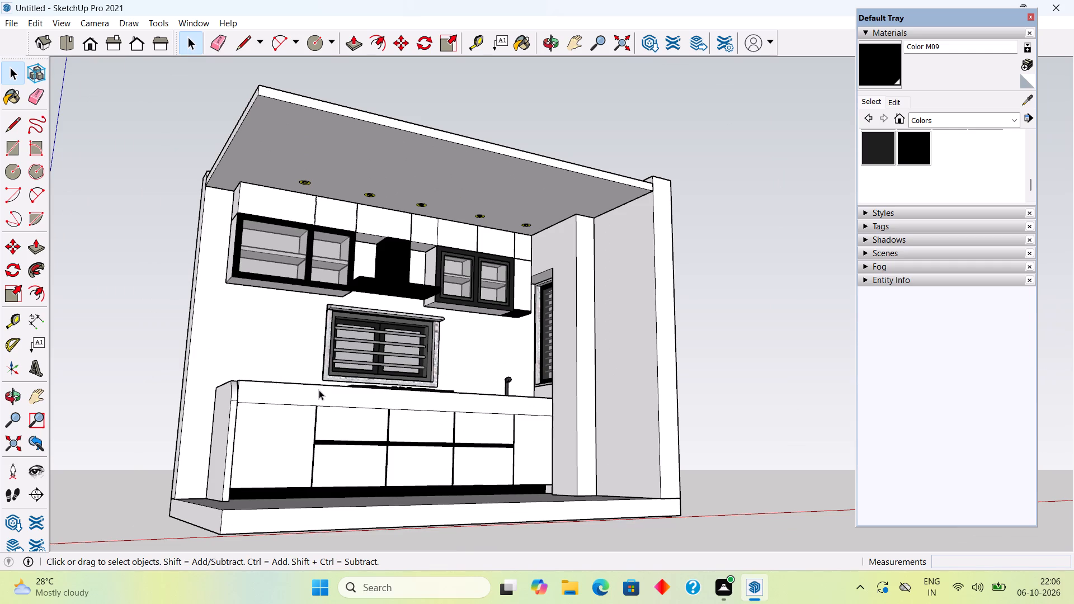
# Open the countertop group, push the underside of its front fascia up about 5", and close the group.
pyautogui.moveTo(306, 390); pyautogui.dragTo(197, 467, button='middle')
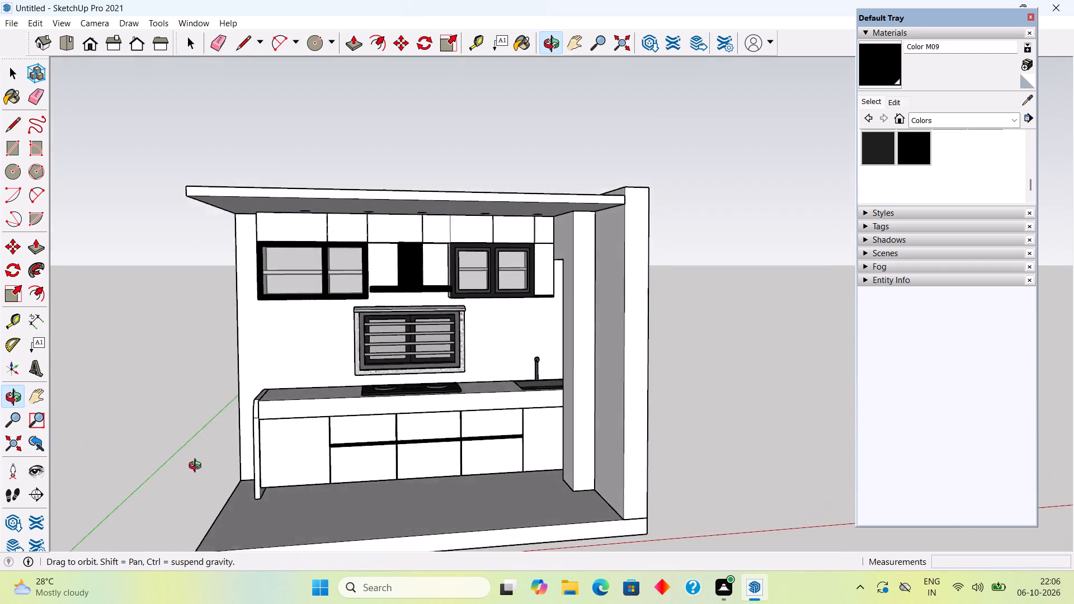
pyautogui.moveTo(197, 467); pyautogui.dragTo(328, 455, button='middle')
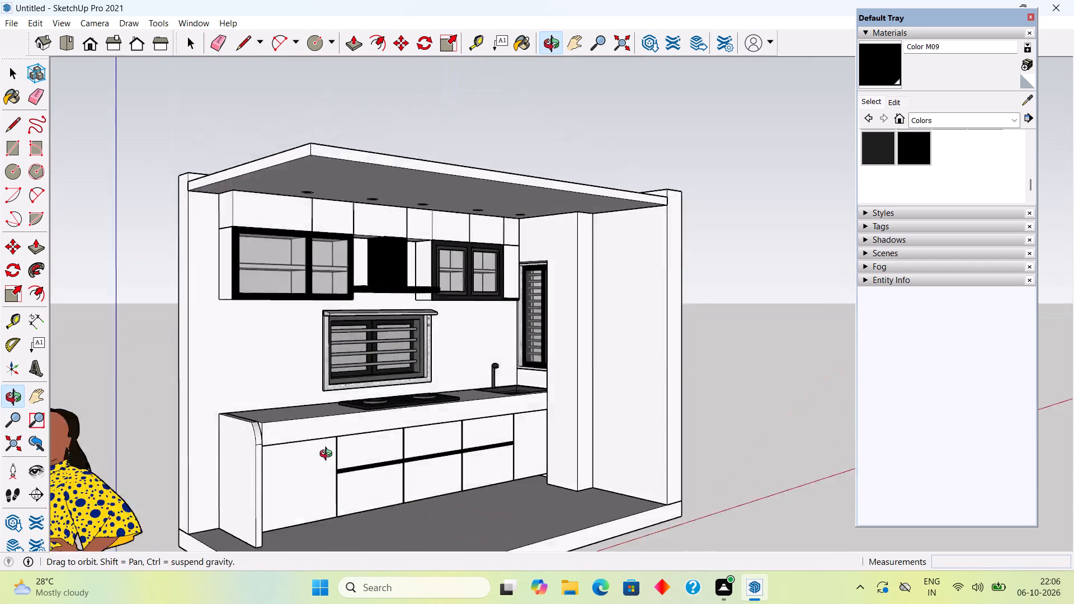
pyautogui.moveTo(328, 455); pyautogui.dragTo(252, 438, button='middle')
pyautogui.scroll(10, 276, 419)
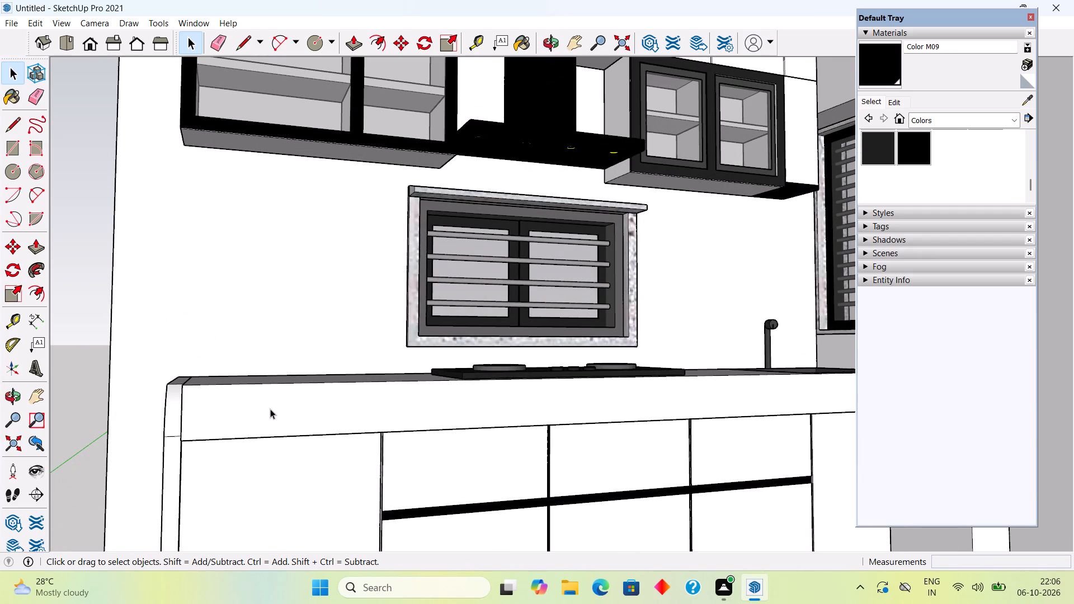
pyautogui.click(270, 407)
pyautogui.moveTo(322, 414); pyautogui.dragTo(414, 312, button='middle')
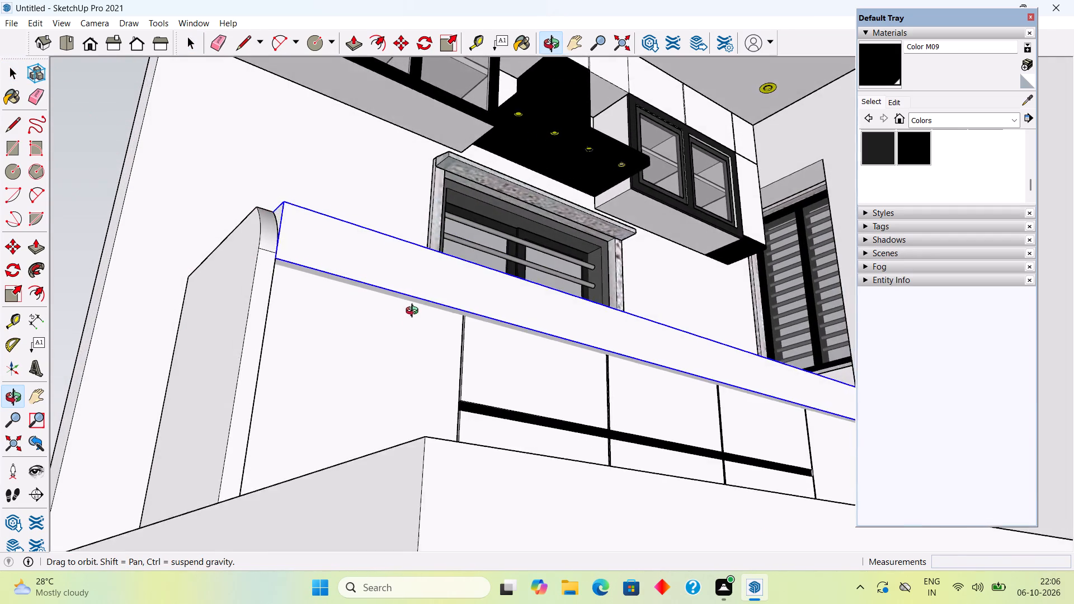
pyautogui.moveTo(414, 312); pyautogui.dragTo(428, 317, button='middle')
pyautogui.scroll(11, 367, 302)
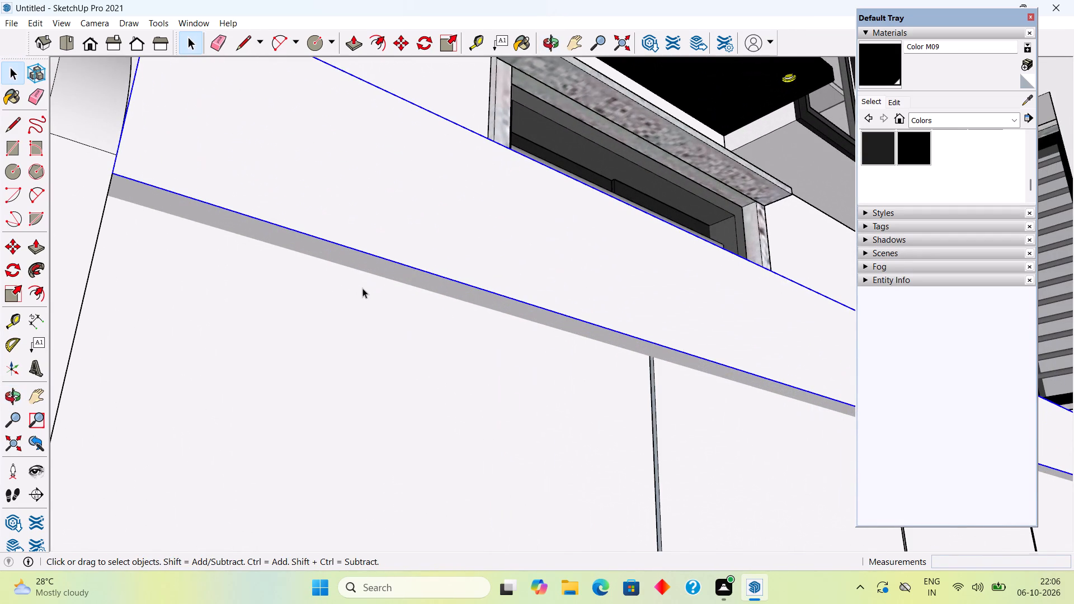
pyautogui.press('p')
pyautogui.press('space')
pyautogui.tripleClick(371, 229)
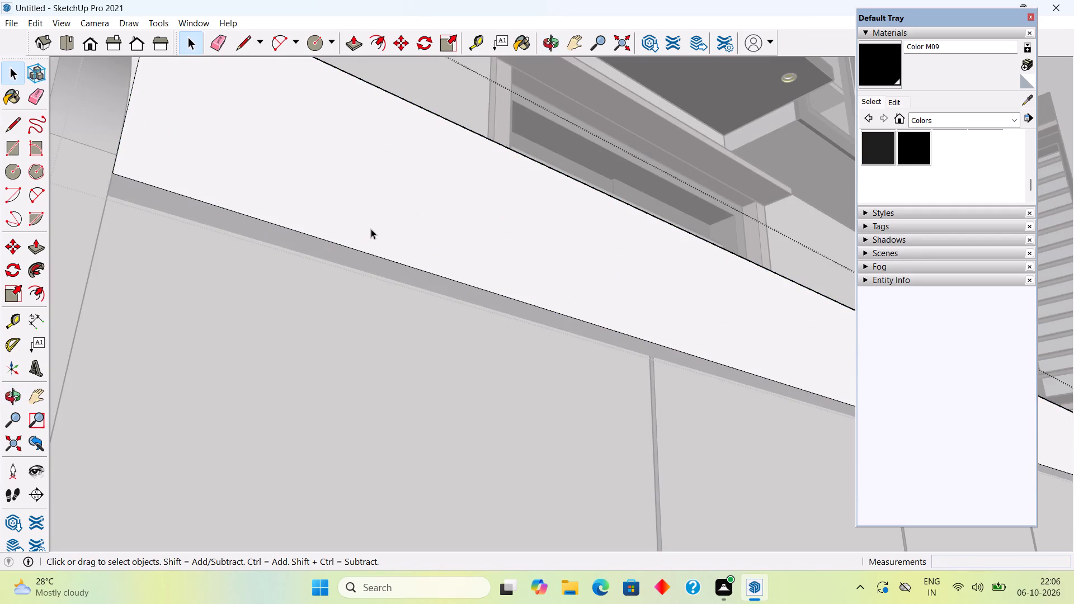
pyautogui.press('p')
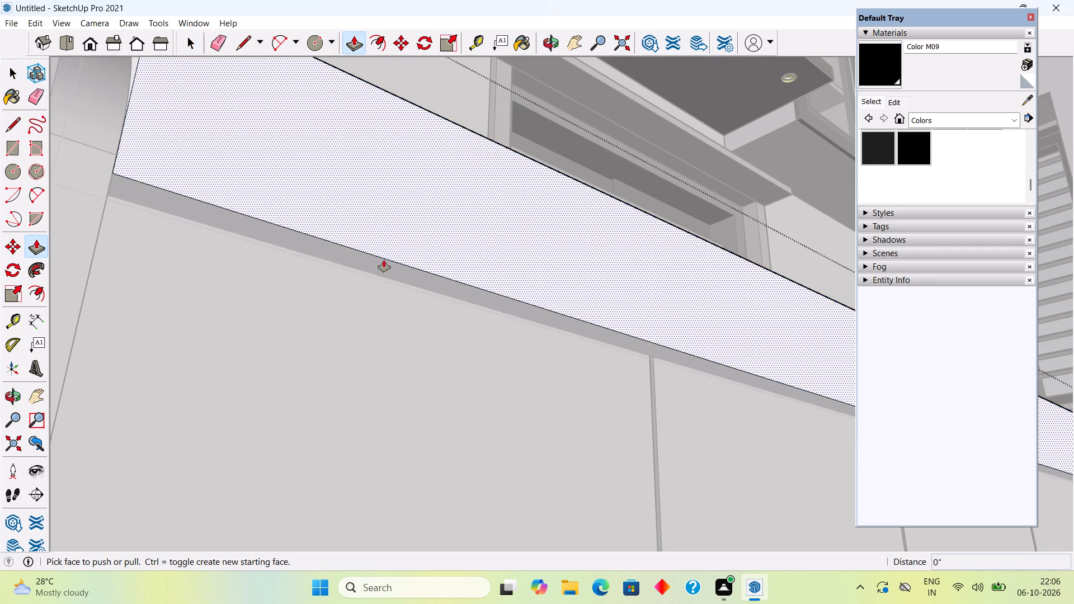
pyautogui.click(381, 263)
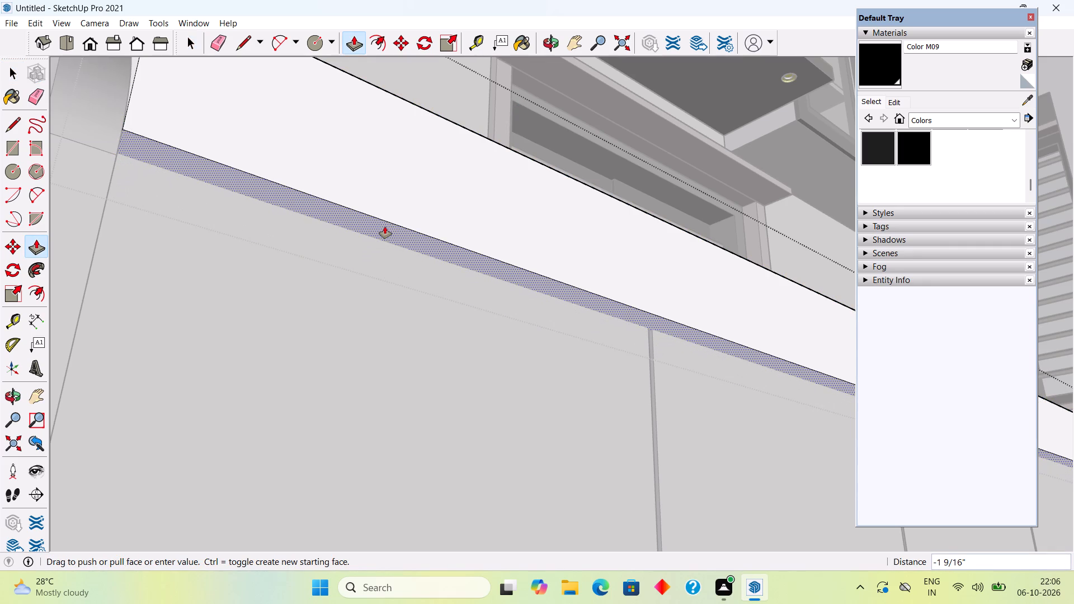
pyautogui.moveTo(385, 226); pyautogui.dragTo(357, 347, button='middle')
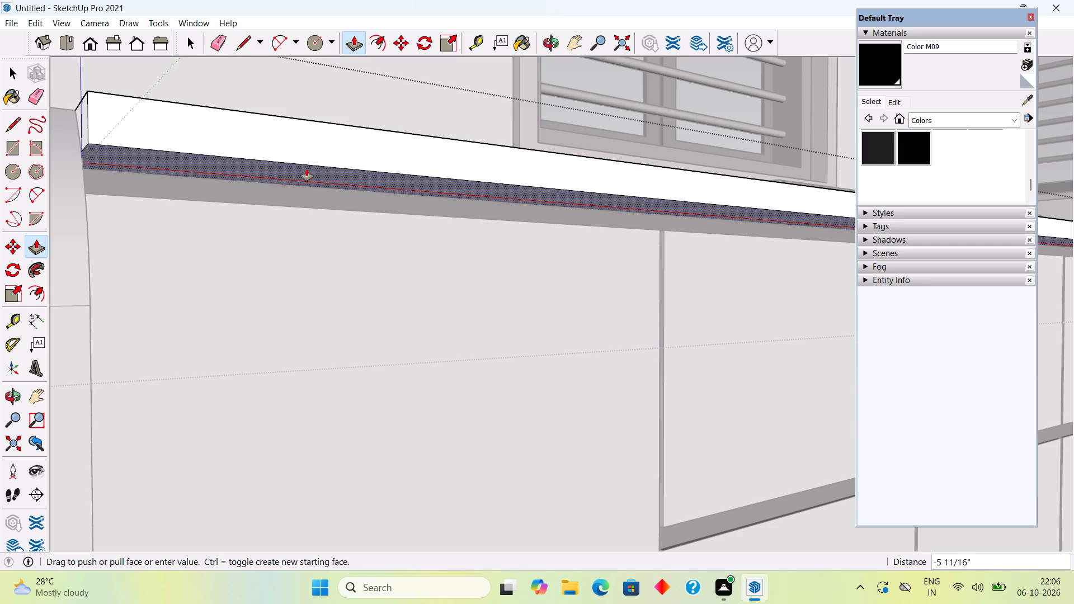
pyautogui.scroll(18, 118, 164)
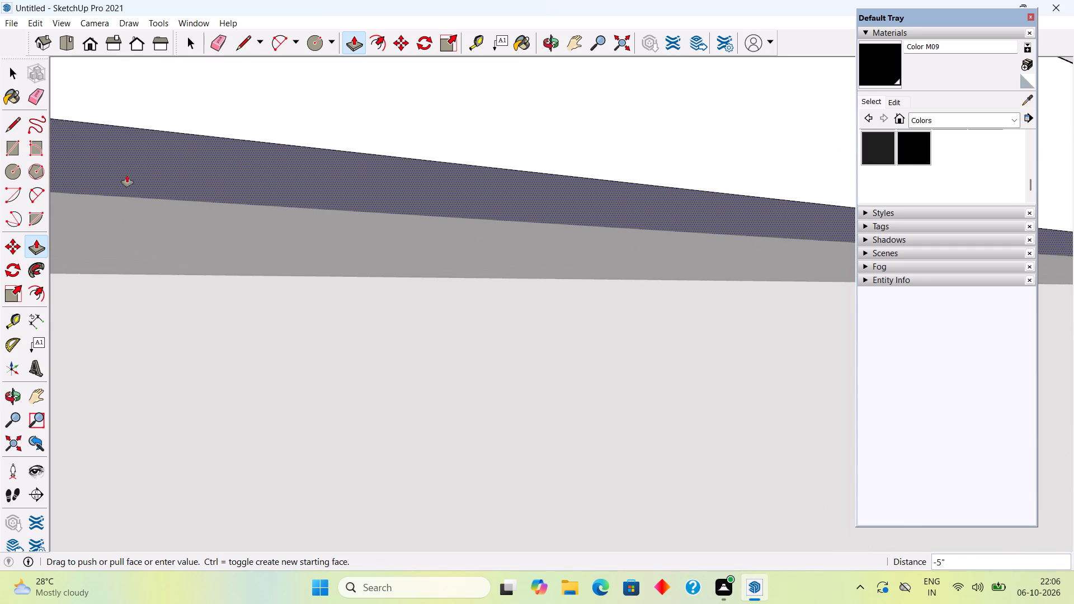
pyautogui.click(130, 180)
pyautogui.press('space')
pyautogui.scroll(-3, 234, 208)
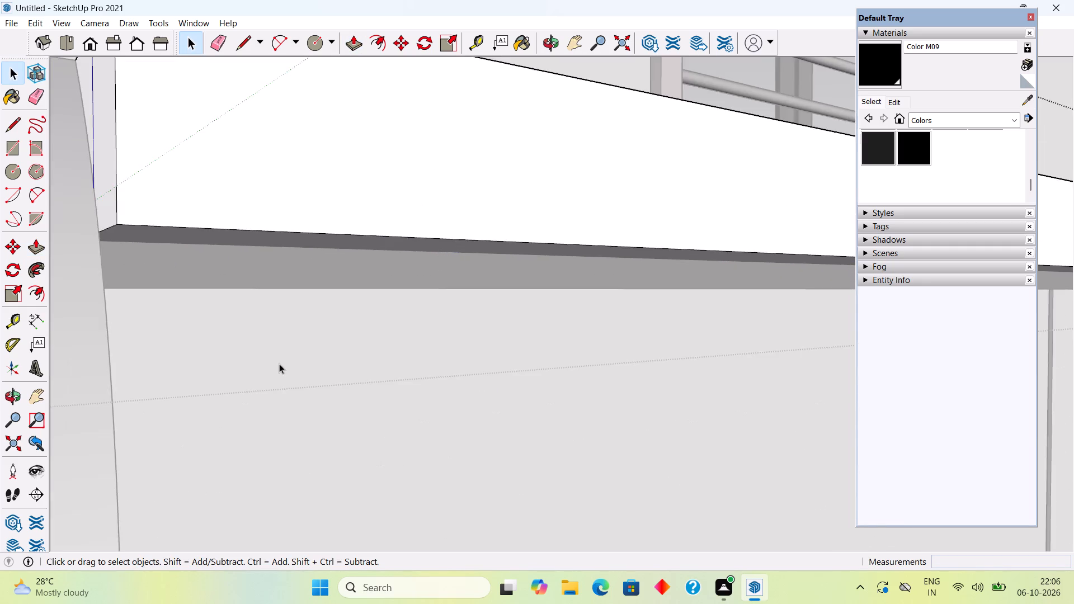
pyautogui.scroll(-18, 279, 364)
pyautogui.click(123, 191)
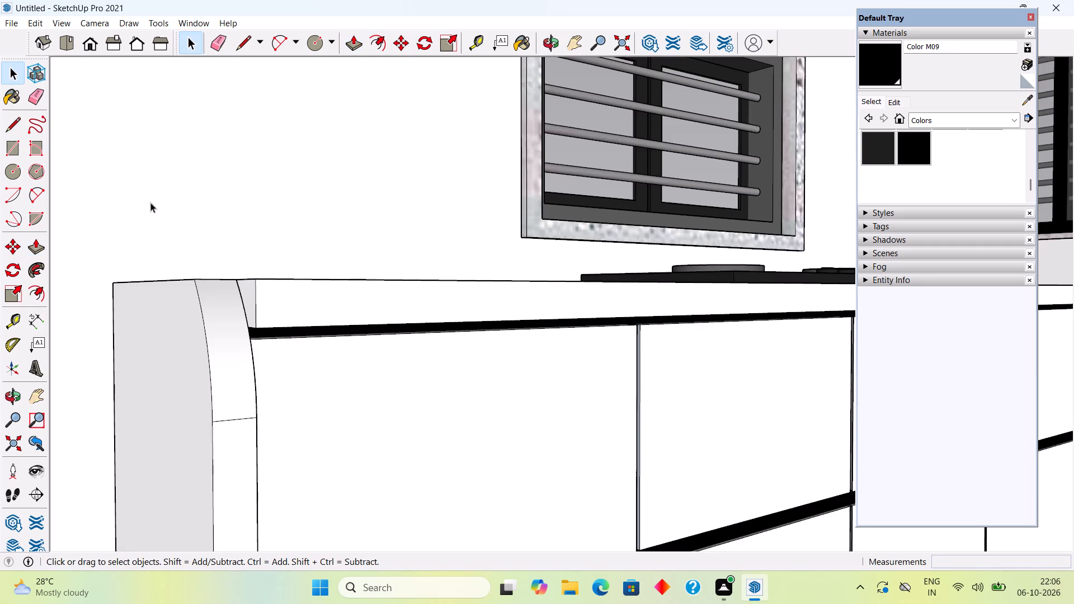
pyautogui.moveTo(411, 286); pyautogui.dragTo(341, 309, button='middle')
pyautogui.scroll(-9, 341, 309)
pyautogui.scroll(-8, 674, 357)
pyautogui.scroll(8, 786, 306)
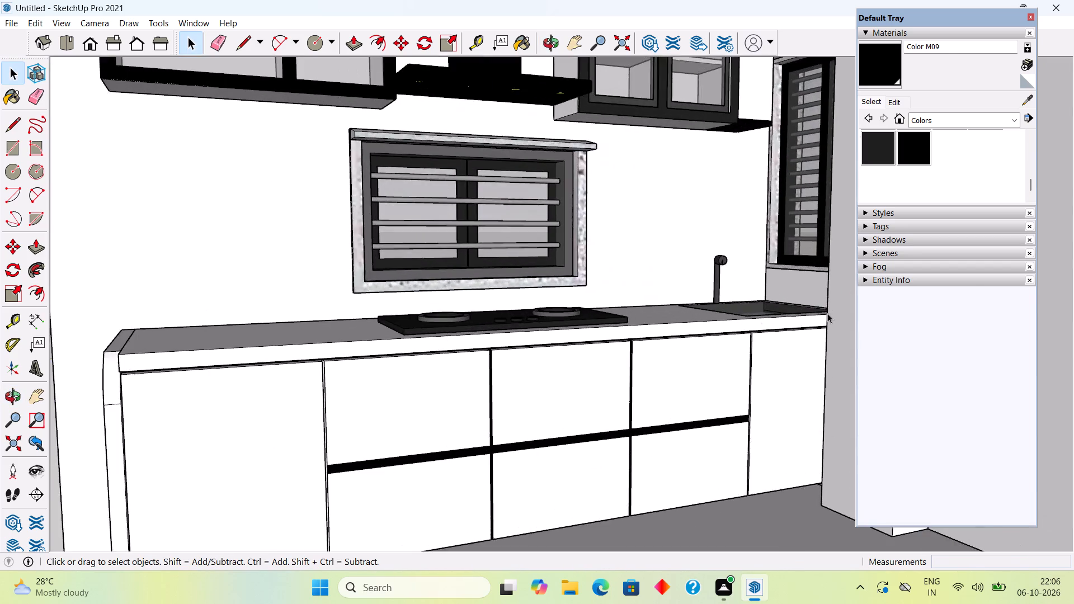
# Open the countertop group, paint the bottom of the sink basin with black Color M09, and close the group.
pyautogui.scroll(4, 827, 313)
pyautogui.moveTo(748, 326); pyautogui.dragTo(662, 465, button='middle')
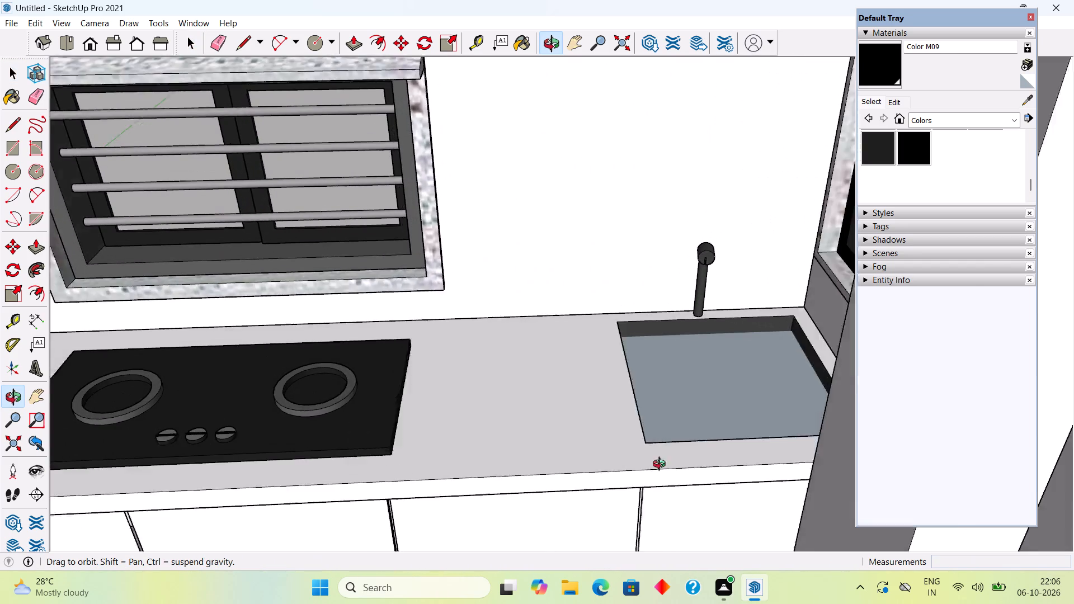
pyautogui.moveTo(662, 465); pyautogui.dragTo(686, 456, button='middle')
pyautogui.click(730, 372)
pyautogui.tripleClick(738, 364)
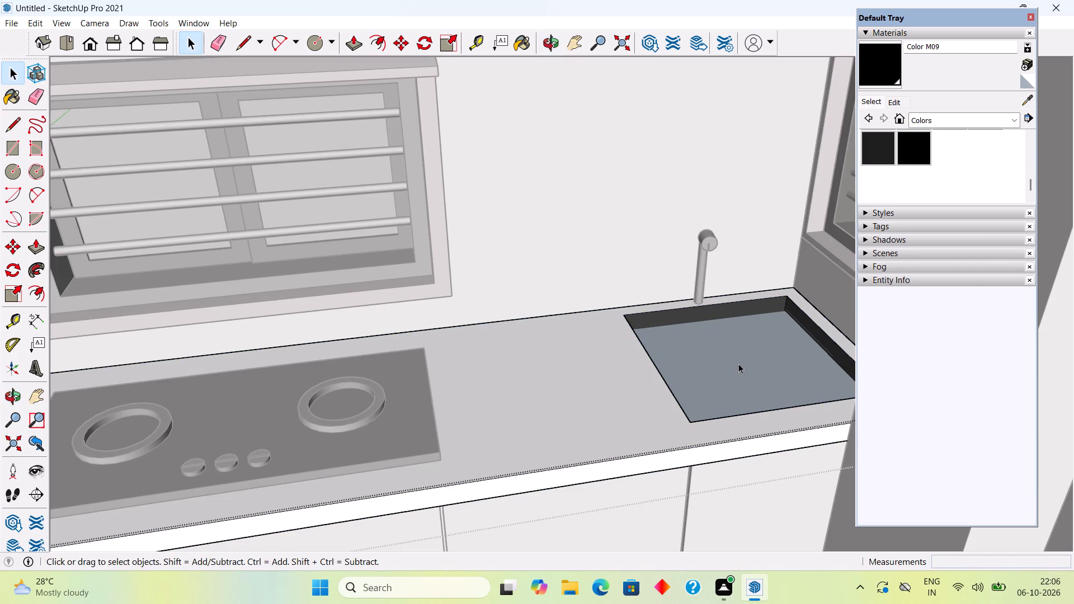
pyautogui.click(738, 364)
pyautogui.scroll(7, 740, 362)
pyautogui.click(746, 376)
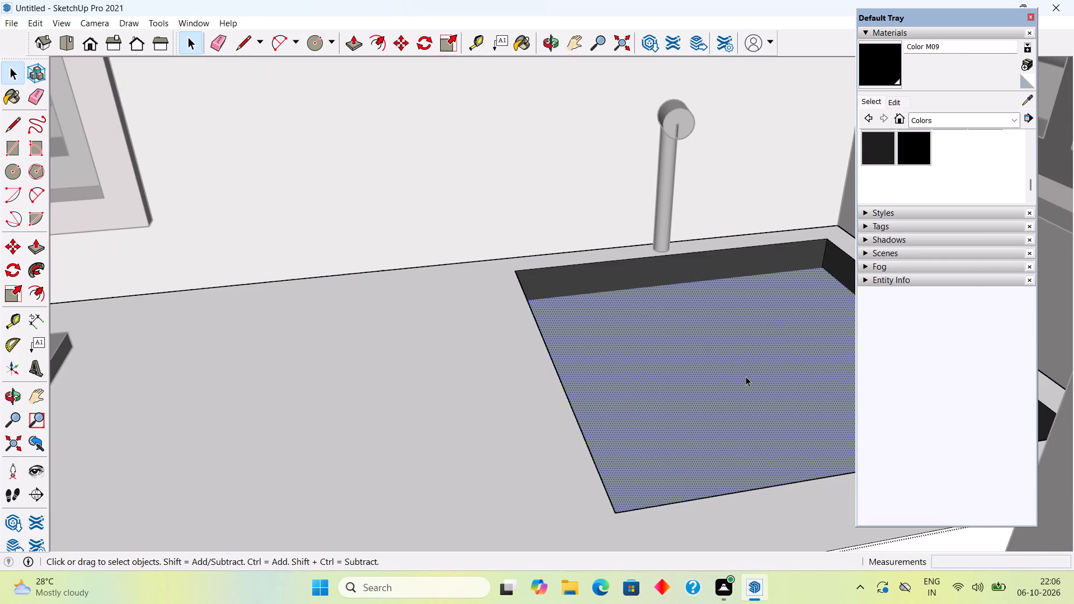
pyautogui.click(746, 376)
pyautogui.click(916, 147)
pyautogui.click(651, 440)
pyautogui.scroll(-5, 653, 428)
pyautogui.click(653, 428)
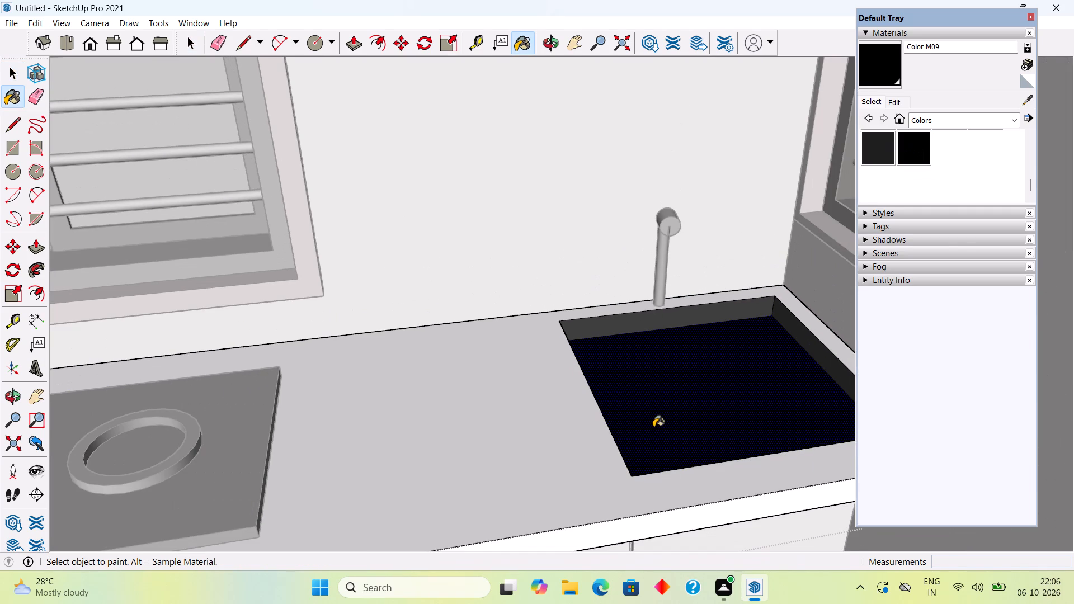
pyautogui.press('space')
pyautogui.scroll(-16, 653, 421)
pyautogui.click(276, 154)
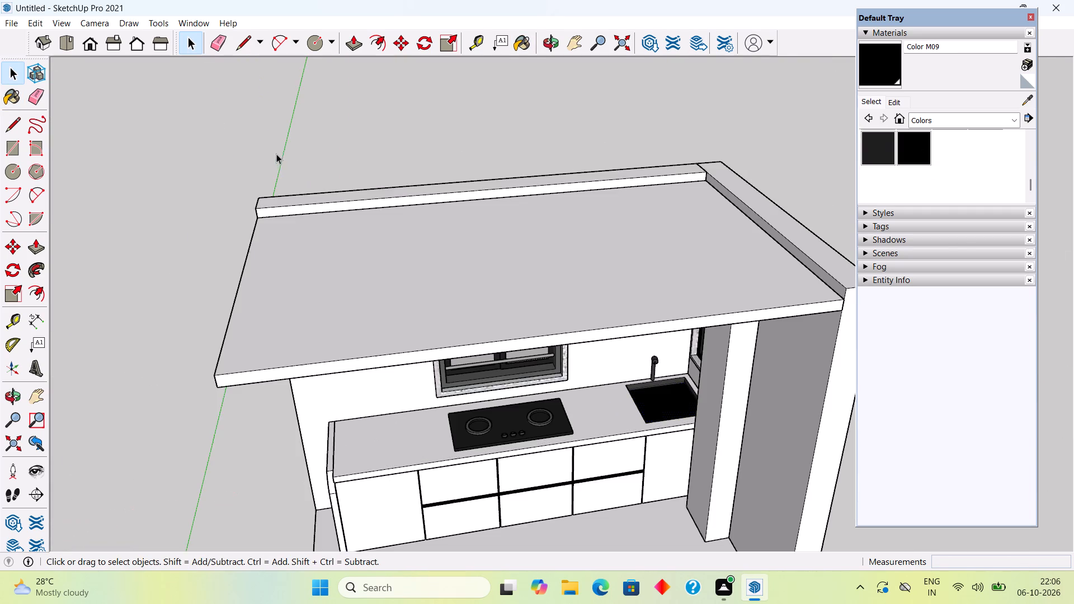
# Open the countertop group, pull the black strip under its front edge out about 1 11/16", and close the group.
pyautogui.moveTo(525, 401); pyautogui.dragTo(691, 260, button='middle')
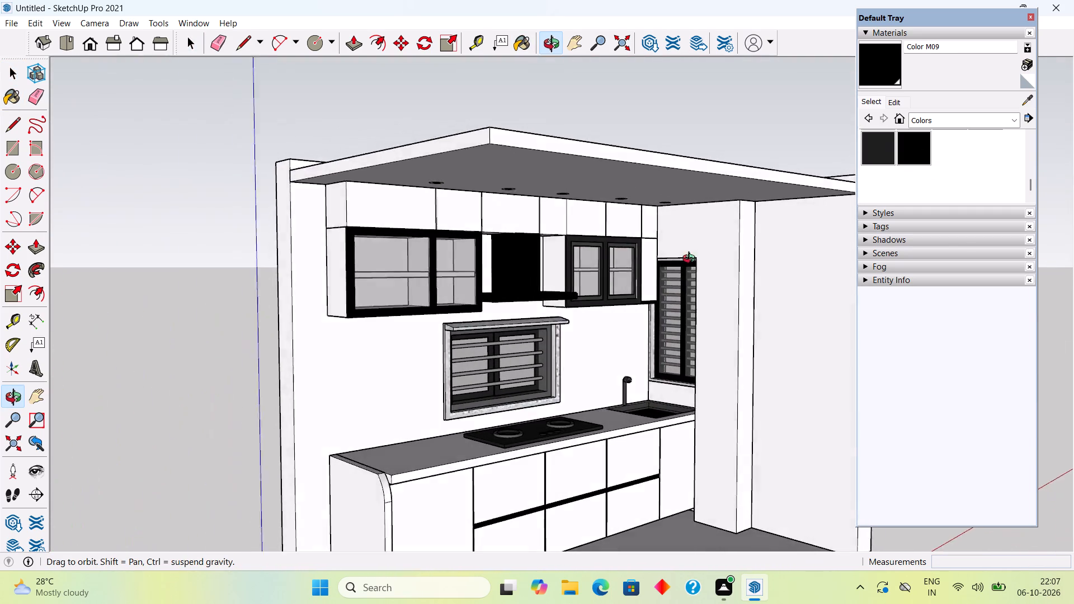
pyautogui.moveTo(691, 260); pyautogui.dragTo(620, 361, button='middle')
pyautogui.scroll(3, 619, 459)
pyautogui.moveTo(430, 451); pyautogui.dragTo(390, 385, button='middle')
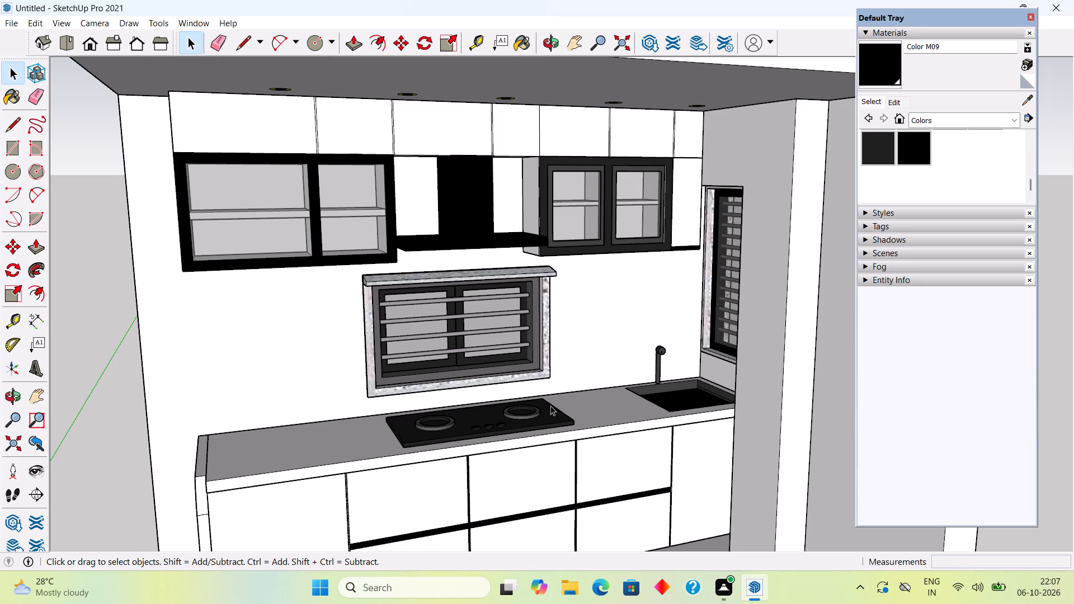
pyautogui.scroll(1, 549, 405)
pyautogui.moveTo(548, 405); pyautogui.dragTo(505, 267, button='middle')
pyautogui.scroll(14, 416, 417)
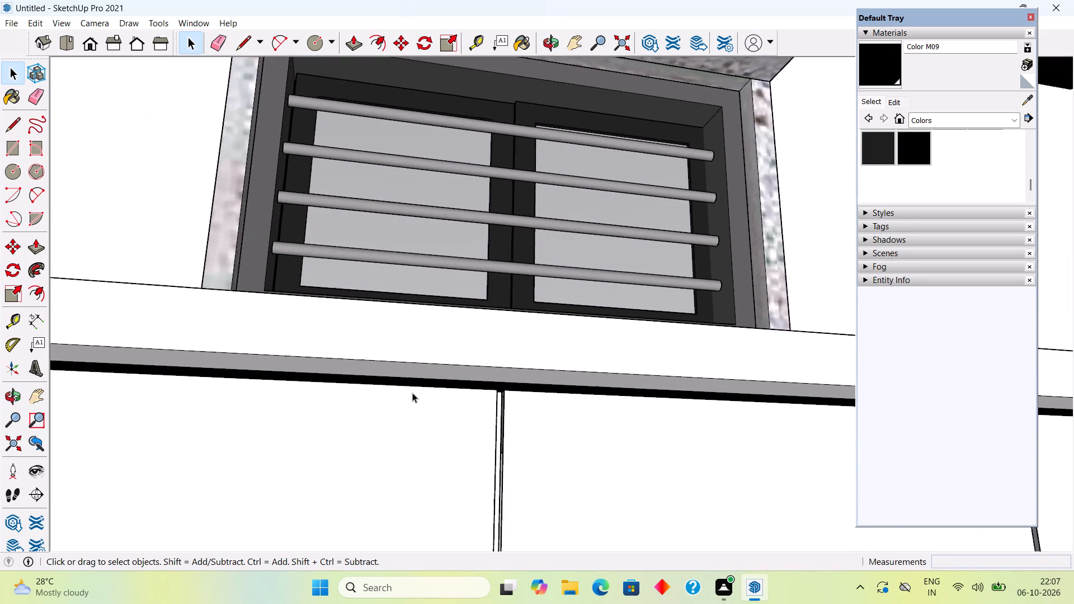
pyautogui.scroll(4, 412, 393)
pyautogui.moveTo(415, 388); pyautogui.dragTo(409, 420, button='middle')
pyautogui.scroll(6, 409, 421)
pyautogui.tripleClick(409, 402)
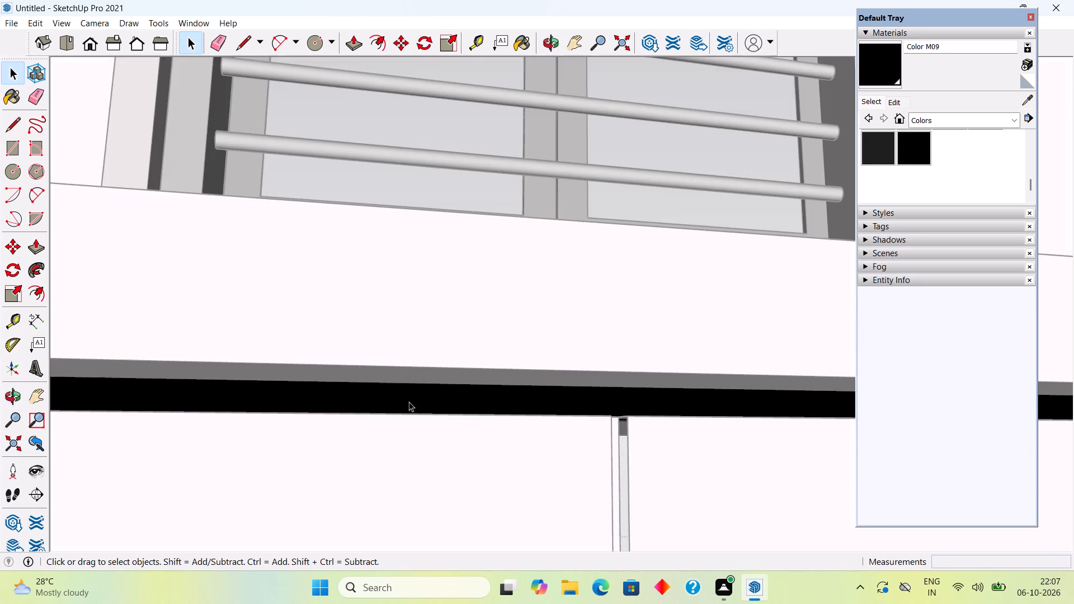
pyautogui.tripleClick(414, 405)
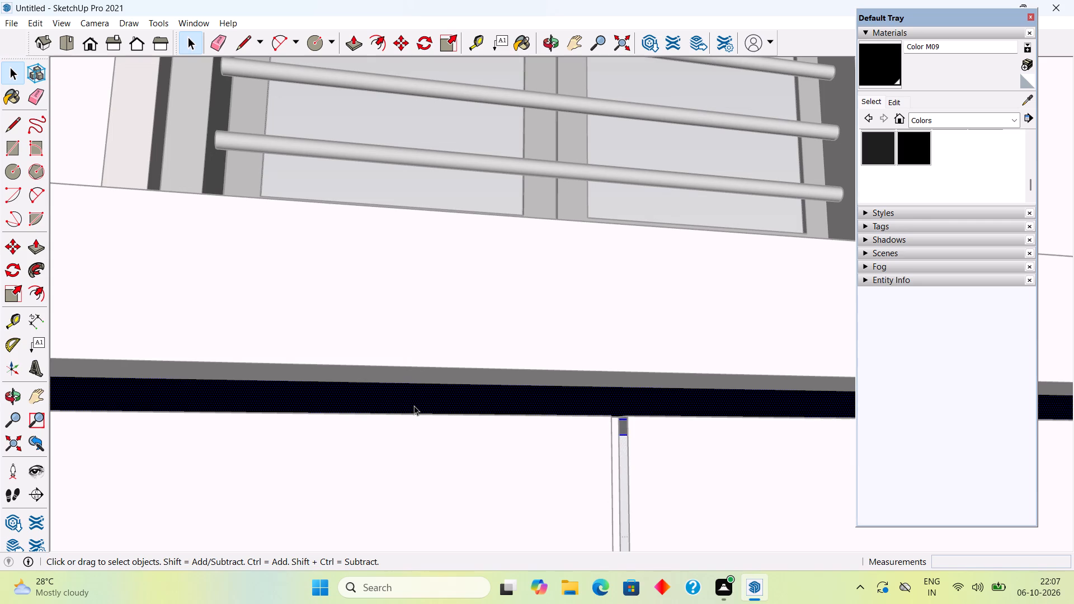
pyautogui.press('p')
pyautogui.click(421, 397)
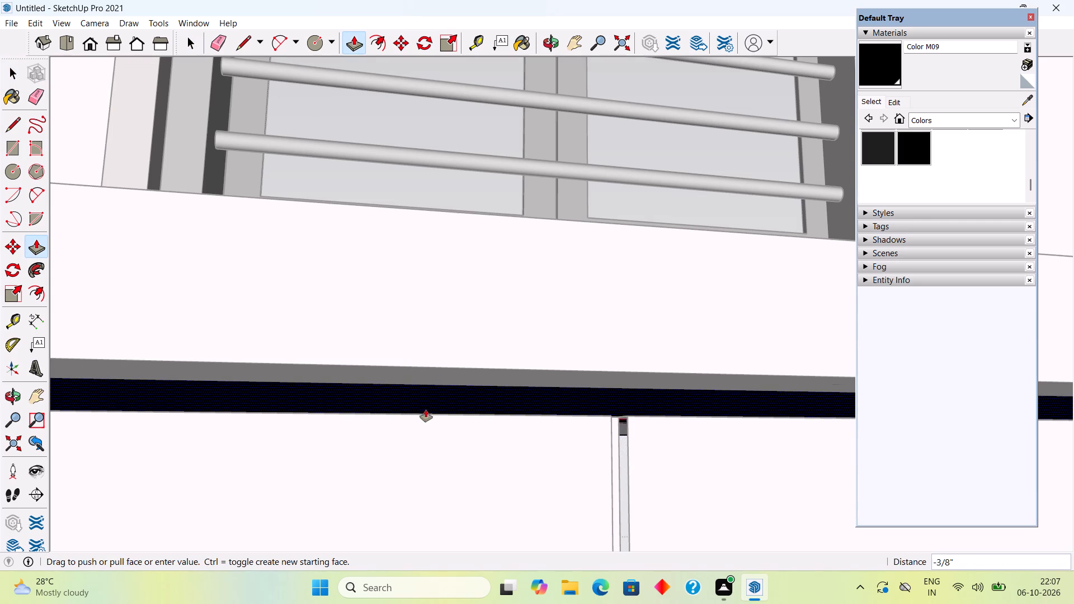
pyautogui.click(430, 425)
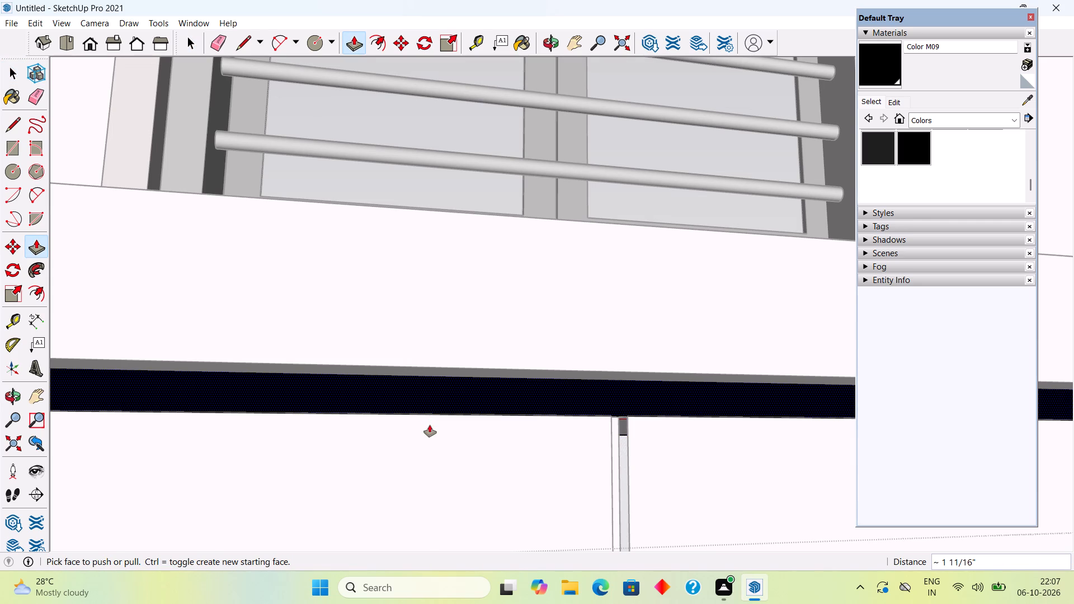
pyautogui.press('space')
pyautogui.scroll(-20, 430, 425)
pyautogui.scroll(-5, 430, 425)
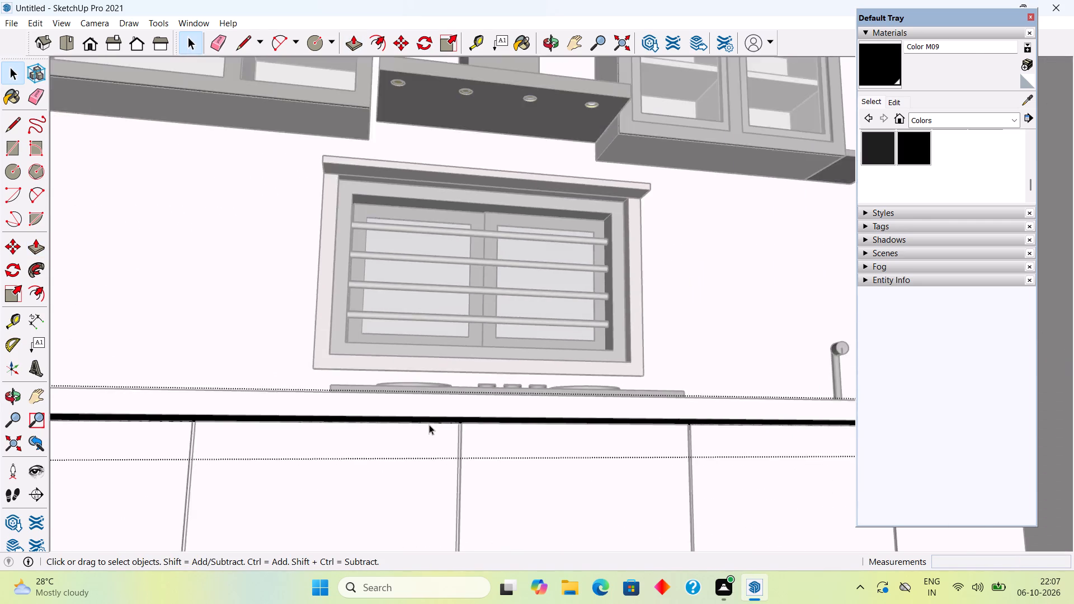
pyautogui.scroll(-2, 429, 424)
pyautogui.click(69, 257)
pyautogui.moveTo(216, 407); pyautogui.dragTo(275, 372, button='middle')
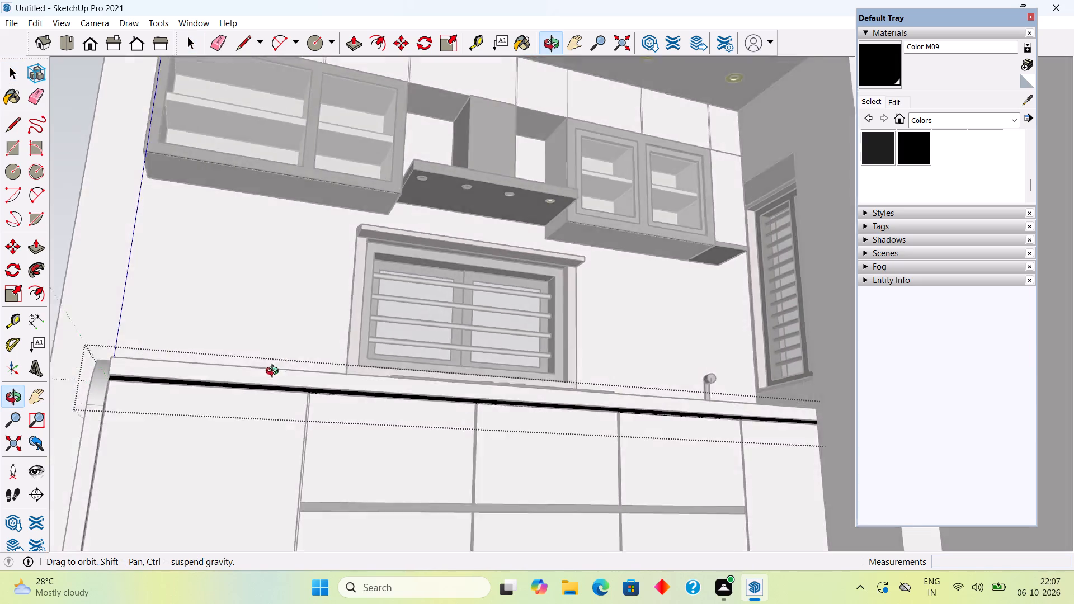
pyautogui.moveTo(275, 372); pyautogui.dragTo(509, 397, button='middle')
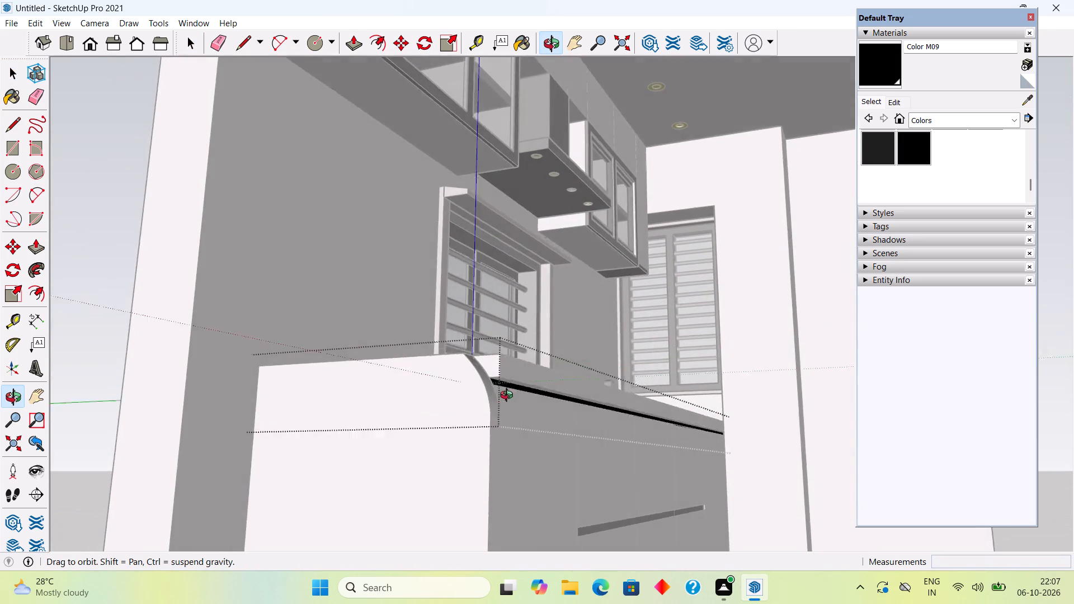
pyautogui.moveTo(509, 397); pyautogui.dragTo(439, 403, button='middle')
pyautogui.scroll(-1, 438, 403)
pyautogui.click(68, 190)
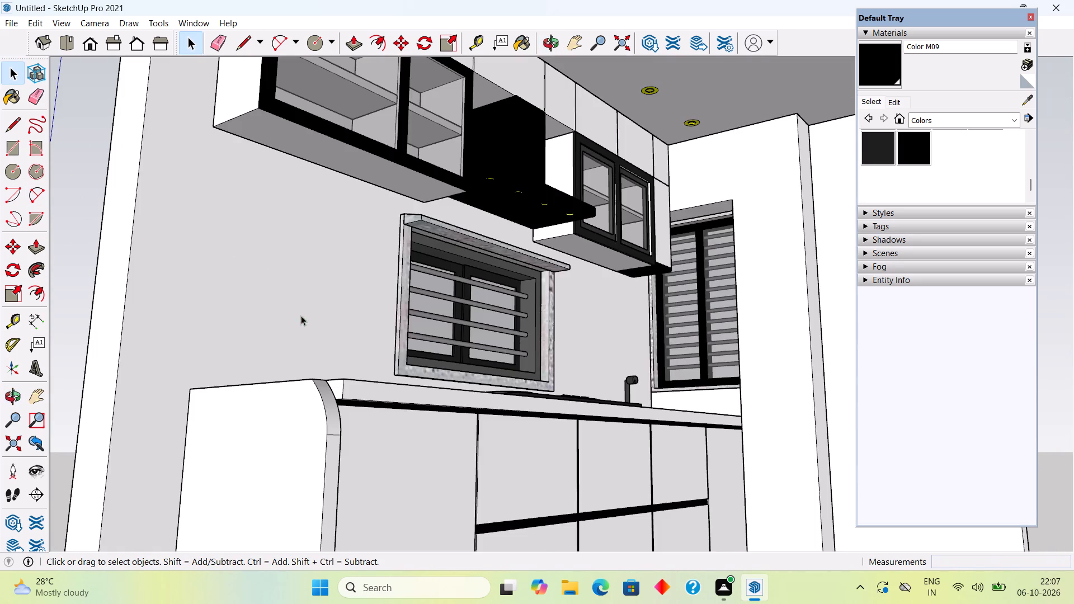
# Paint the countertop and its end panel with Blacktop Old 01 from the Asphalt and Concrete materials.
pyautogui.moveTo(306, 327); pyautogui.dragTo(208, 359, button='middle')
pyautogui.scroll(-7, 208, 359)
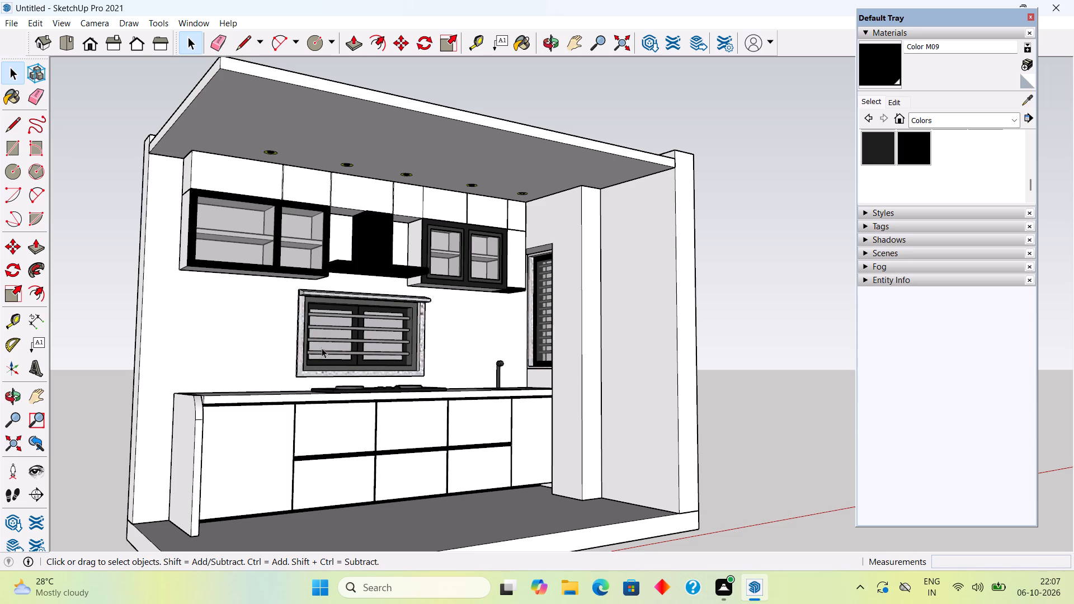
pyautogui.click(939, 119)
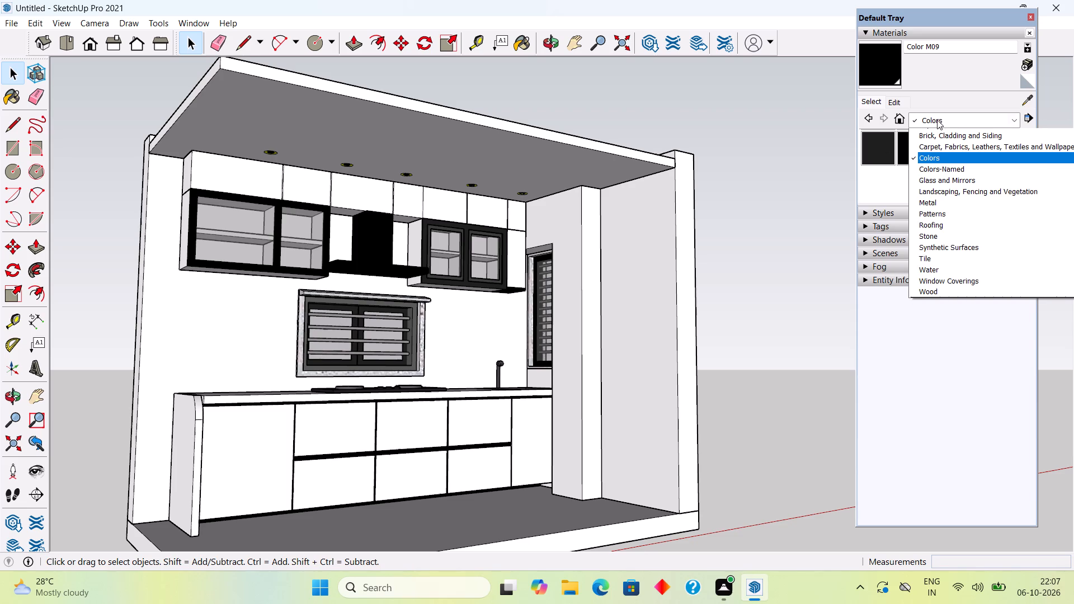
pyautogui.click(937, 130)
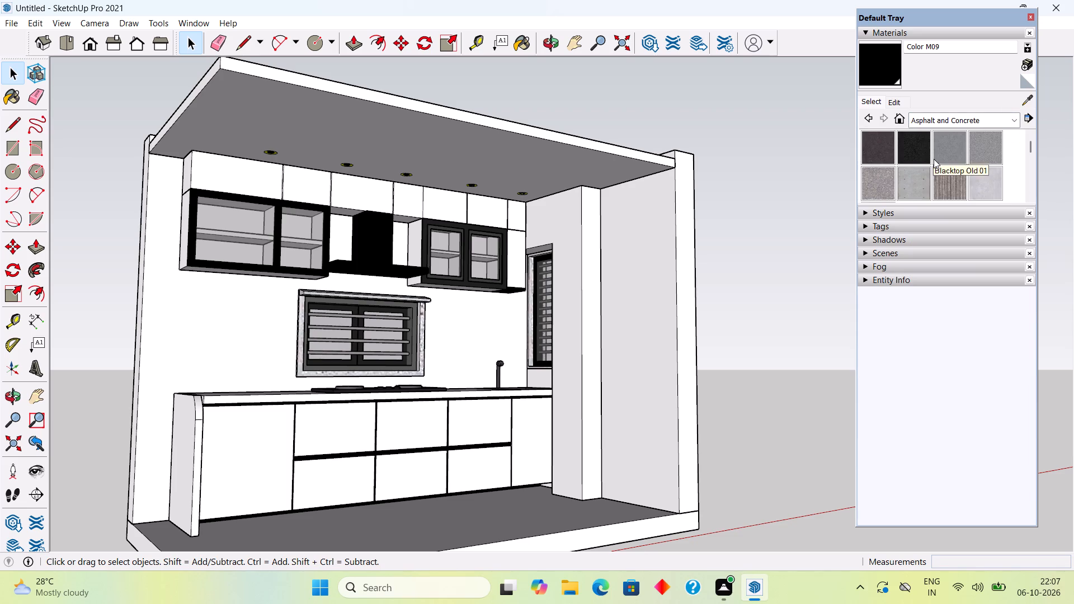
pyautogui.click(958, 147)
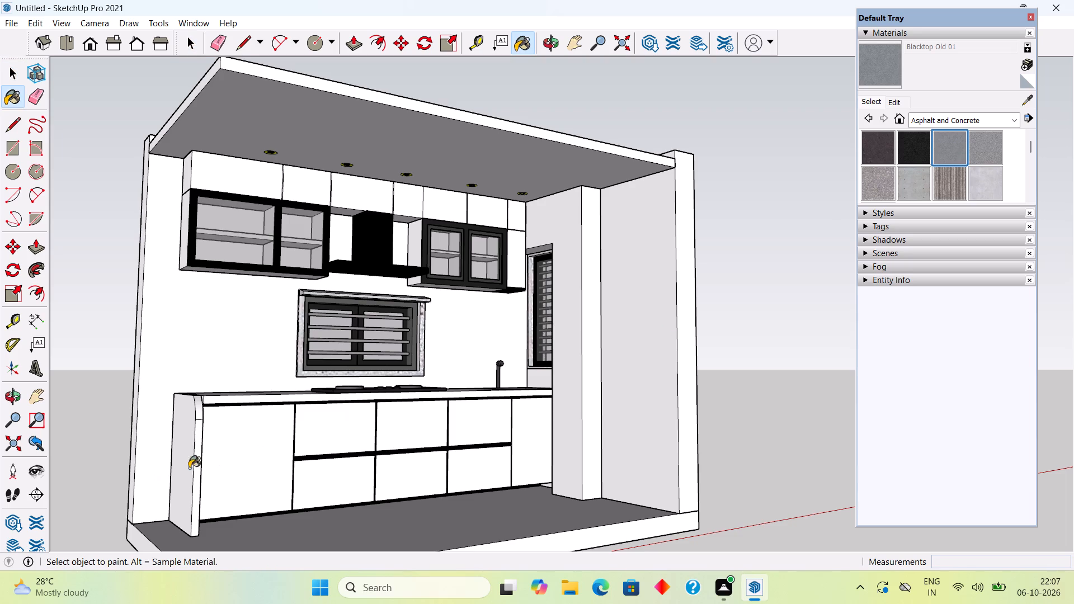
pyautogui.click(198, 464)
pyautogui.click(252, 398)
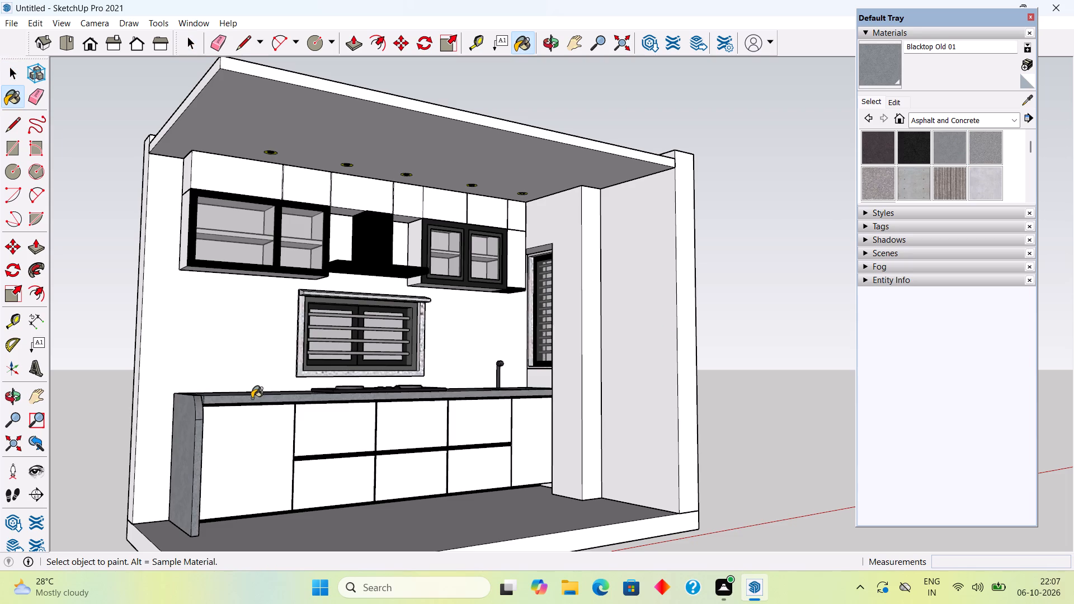
# Paint the countertop and its end panel with Polished Concrete Old from the Asphalt and Concrete materials.
pyautogui.moveTo(354, 343); pyautogui.dragTo(228, 527, button='middle')
pyautogui.scroll(1, 238, 517)
pyautogui.scroll(-3, 941, 181)
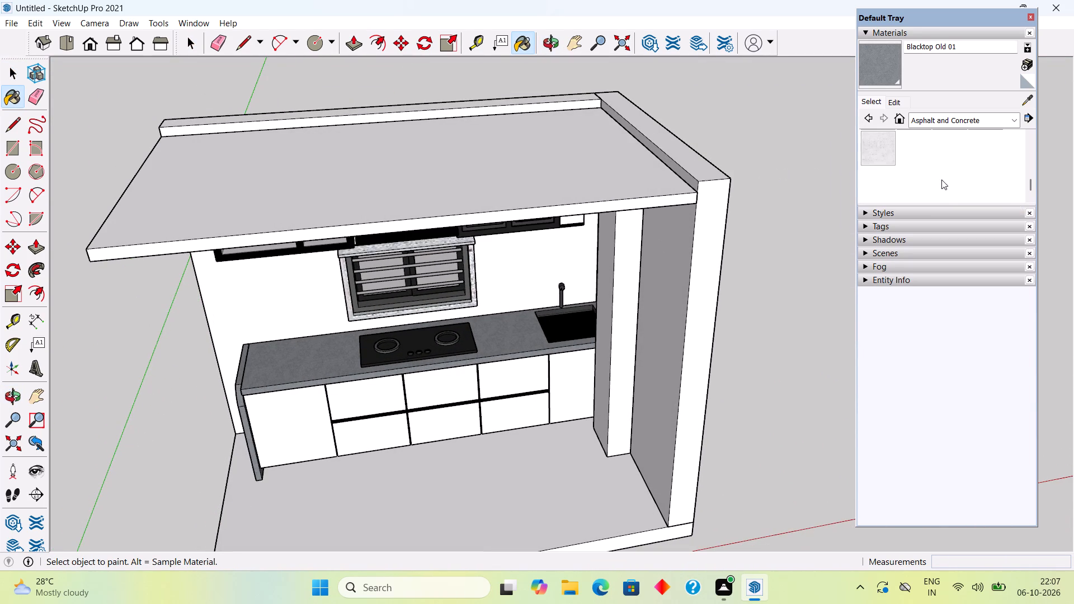
pyautogui.click(880, 145)
pyautogui.click(314, 362)
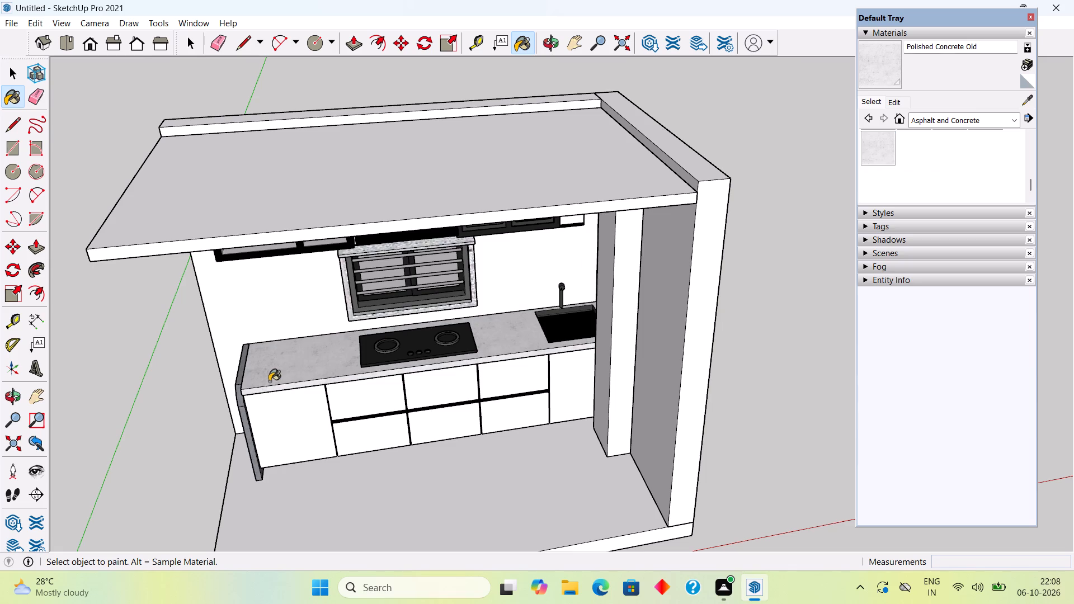
pyautogui.click(239, 395)
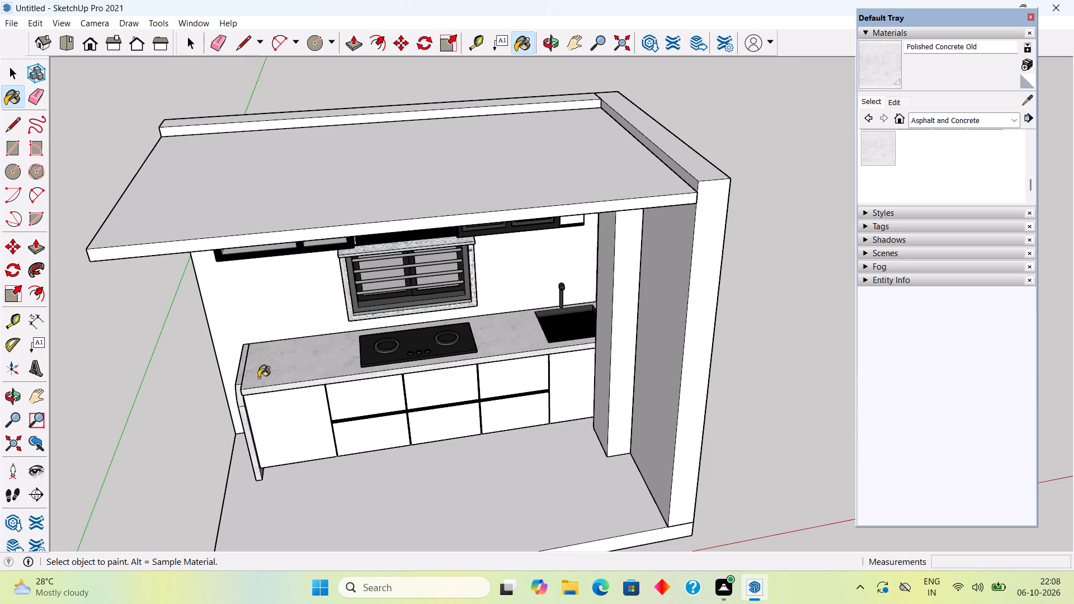
pyautogui.press('space')
# Examine the whole kitchen from several angles, including the countertop finish, base cabinets, wall cabinets and ceiling lights.
pyautogui.moveTo(306, 355); pyautogui.dragTo(553, 189, button='middle')
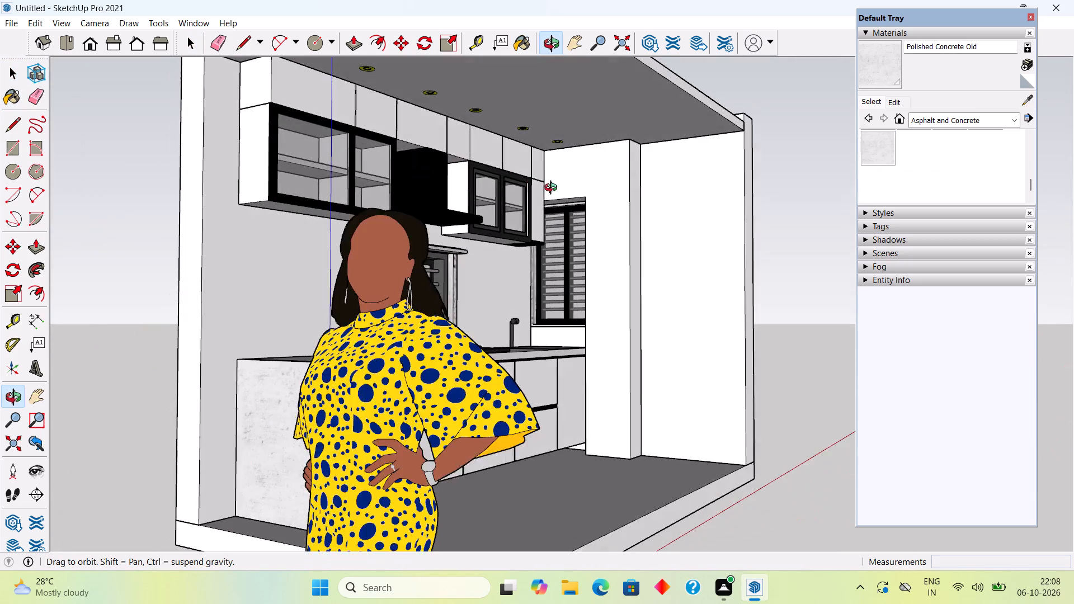
pyautogui.moveTo(553, 189); pyautogui.dragTo(449, 255, button='middle')
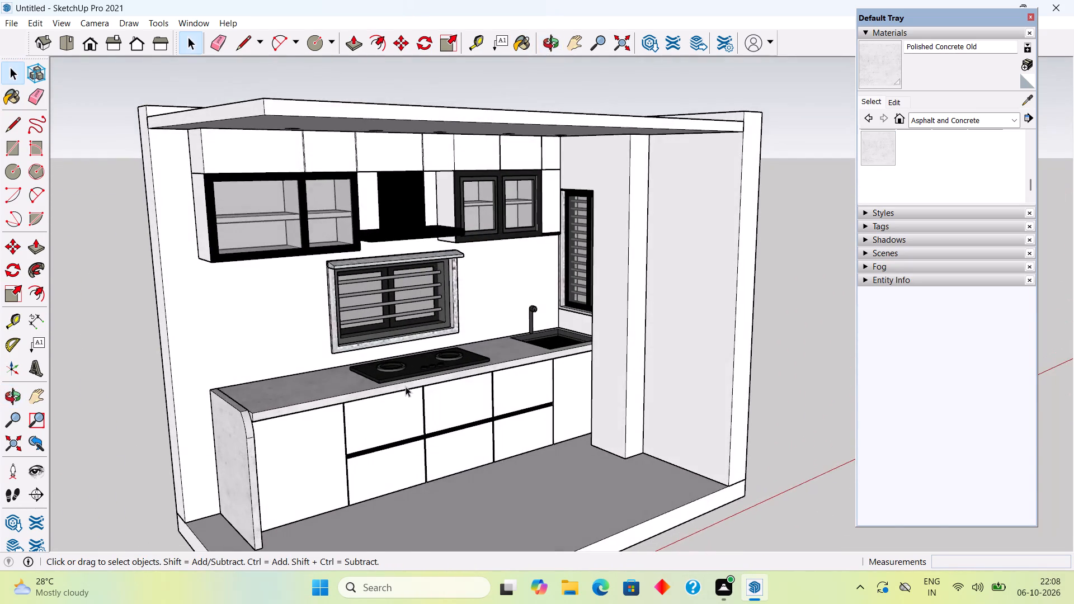
pyautogui.scroll(9, 394, 392)
pyautogui.scroll(-11, 361, 394)
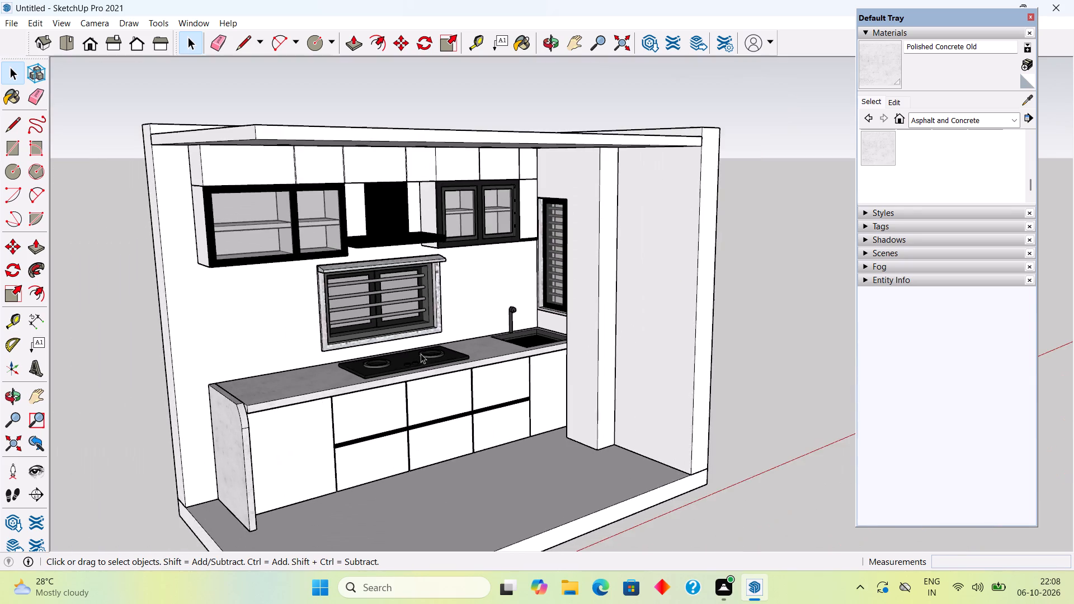
pyautogui.moveTo(433, 276); pyautogui.dragTo(441, 229, button='middle')
pyautogui.scroll(1, 441, 229)
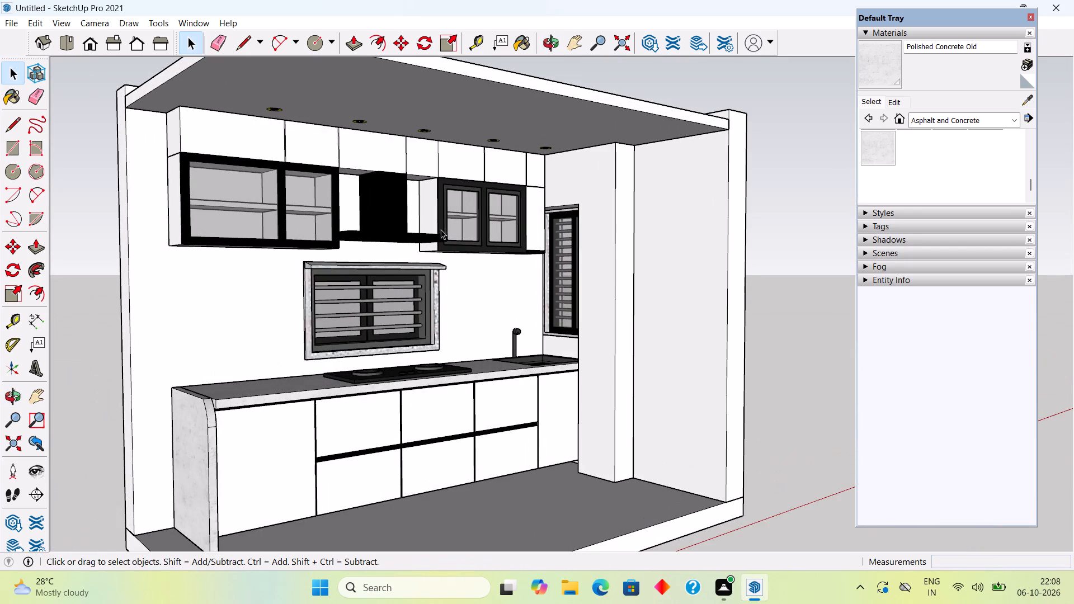
pyautogui.moveTo(336, 380); pyautogui.dragTo(335, 379, button='middle')
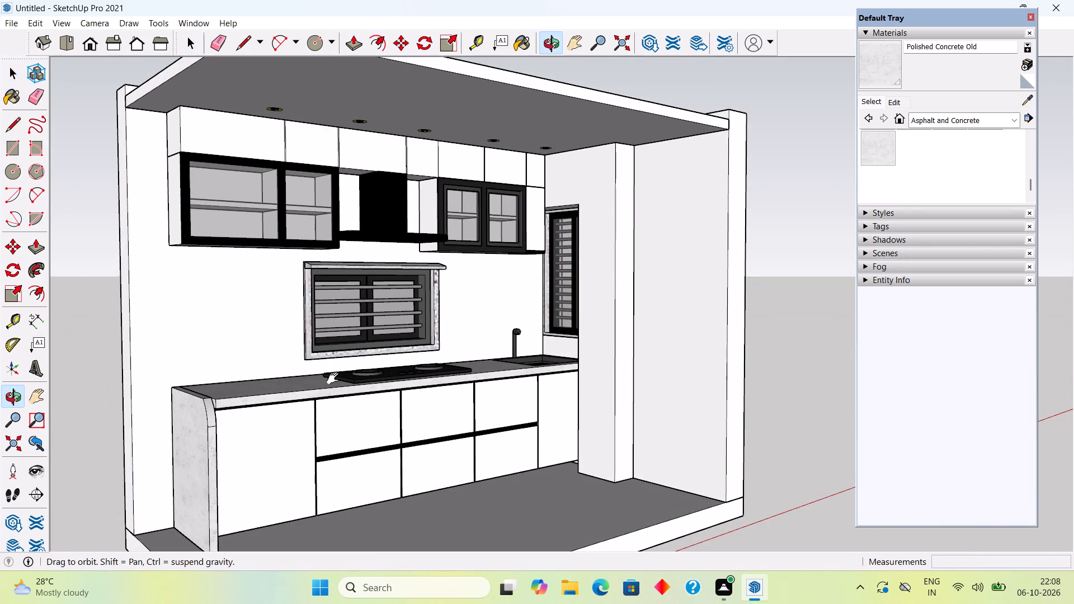
pyautogui.moveTo(335, 379); pyautogui.dragTo(422, 364, button='middle')
pyautogui.scroll(2, 355, 402)
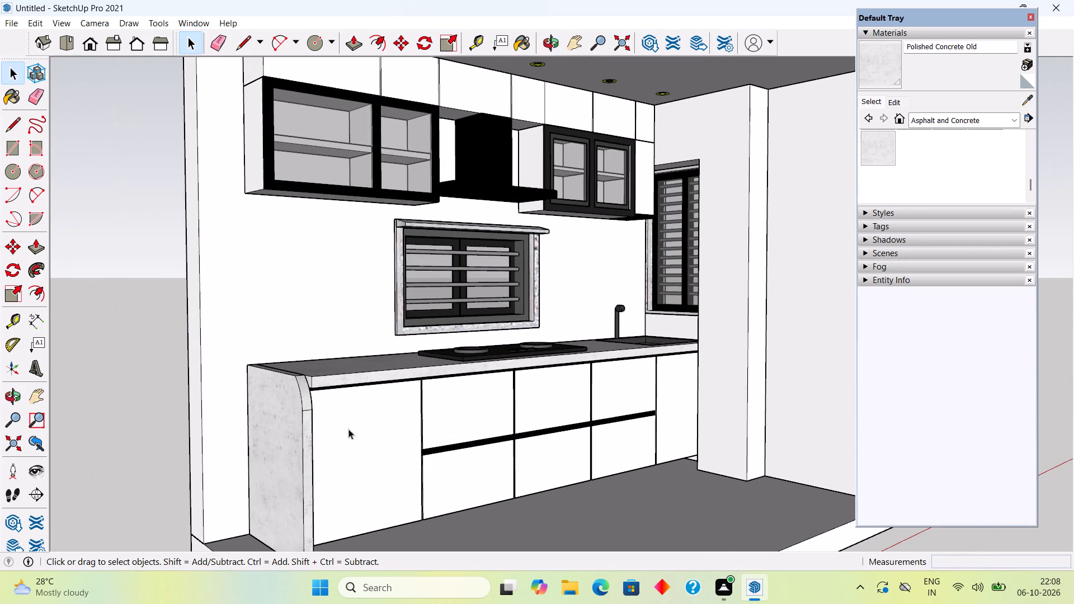
pyautogui.moveTo(345, 436); pyautogui.dragTo(305, 450, button='middle')
pyautogui.scroll(-3, 305, 450)
pyautogui.moveTo(322, 219); pyautogui.dragTo(345, 178, button='middle')
pyautogui.scroll(3, 338, 174)
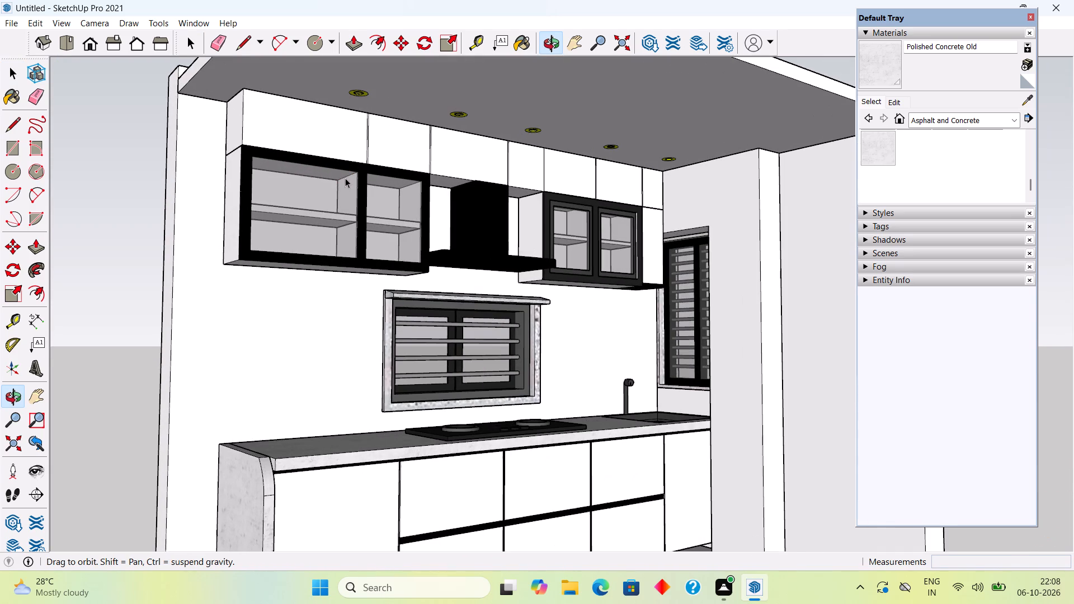
pyautogui.moveTo(347, 251); pyautogui.dragTo(331, 225, button='middle')
pyautogui.scroll(-3, 331, 225)
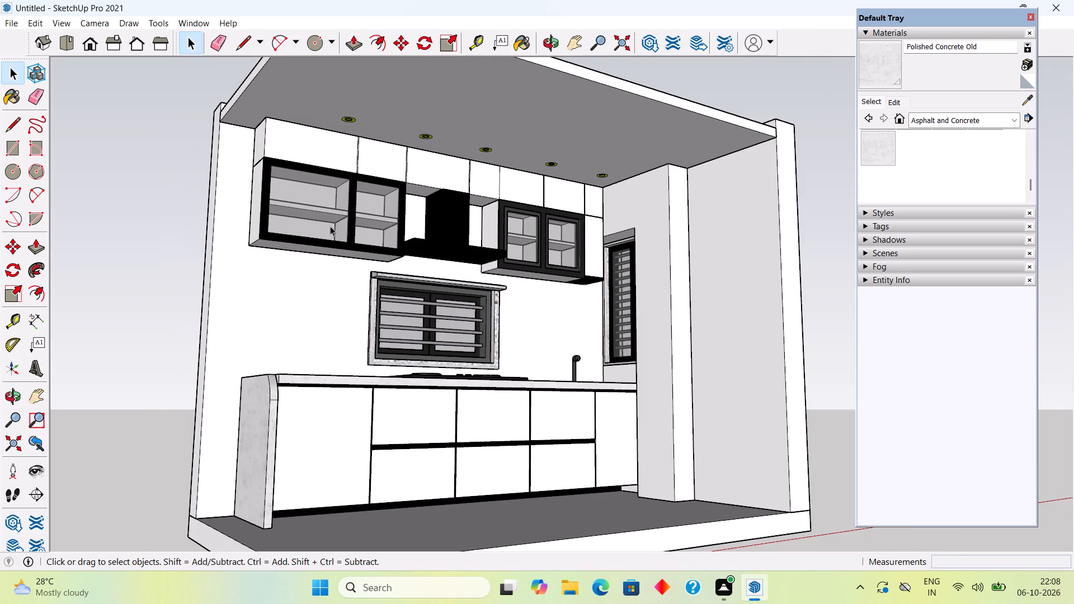
pyautogui.scroll(2, 332, 230)
pyautogui.scroll(-3, 332, 230)
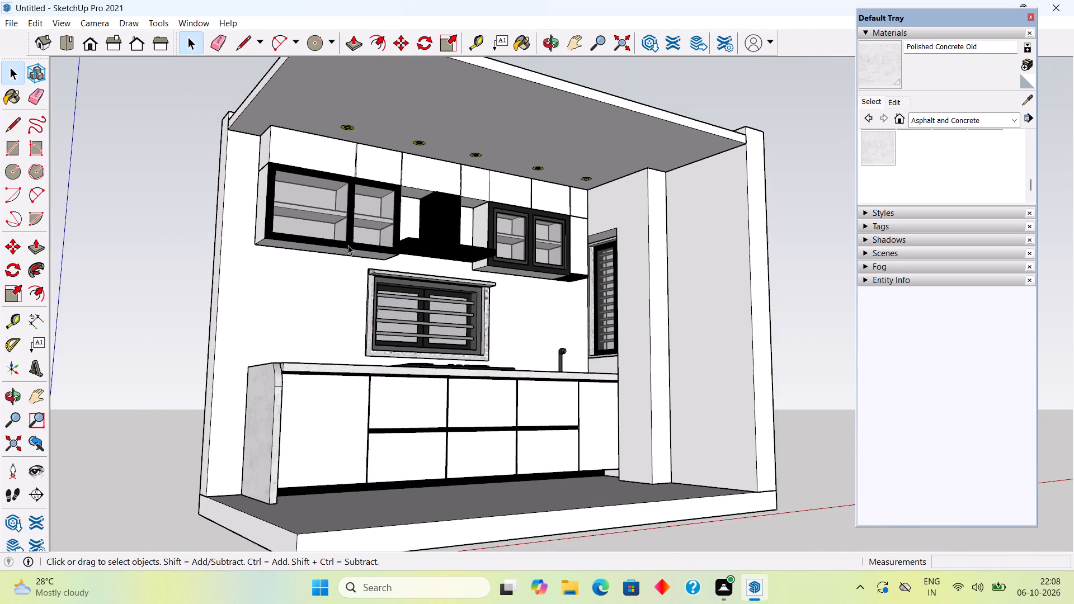
pyautogui.moveTo(348, 249); pyautogui.dragTo(237, 373, button='middle')
pyautogui.scroll(-4, 237, 373)
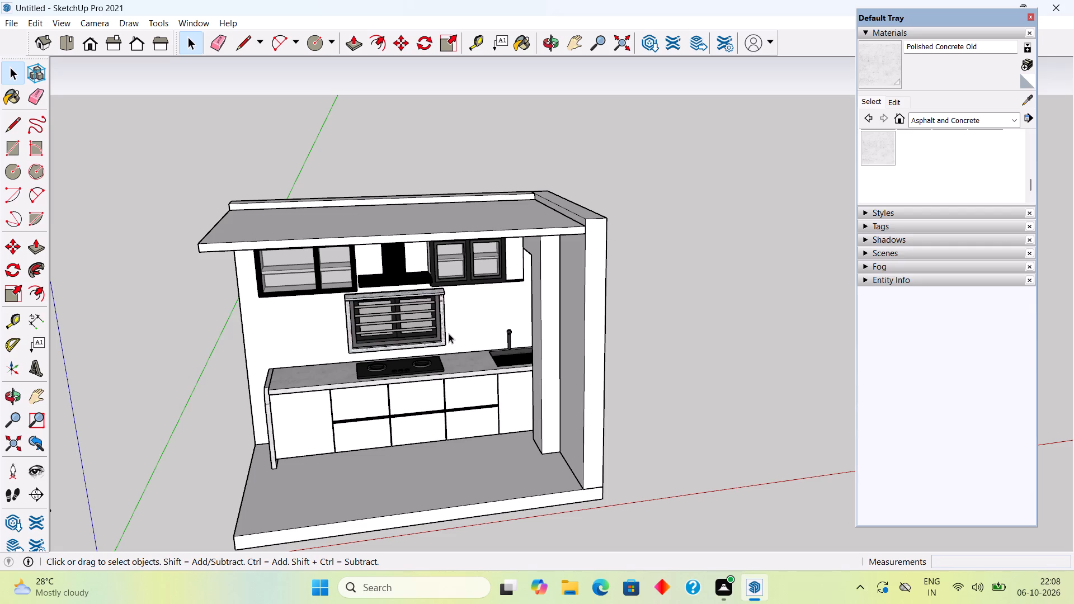
# Delete the standing human scale figure beside the kitchen.
pyautogui.scroll(5, 410, 449)
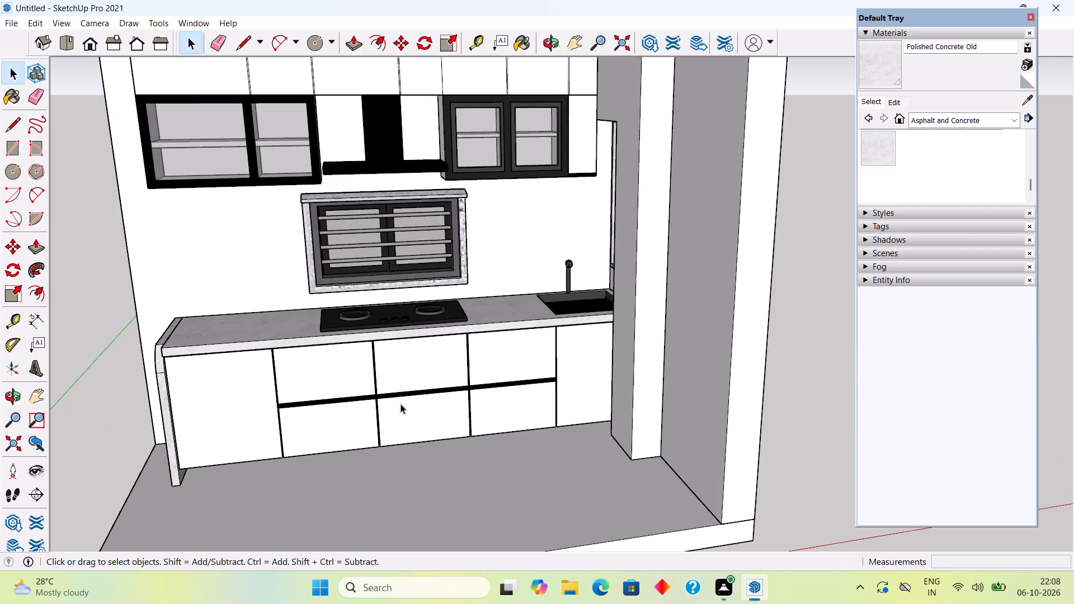
pyautogui.moveTo(400, 403); pyautogui.dragTo(406, 326, button='middle')
pyautogui.scroll(-6, 406, 326)
pyautogui.scroll(4, 300, 337)
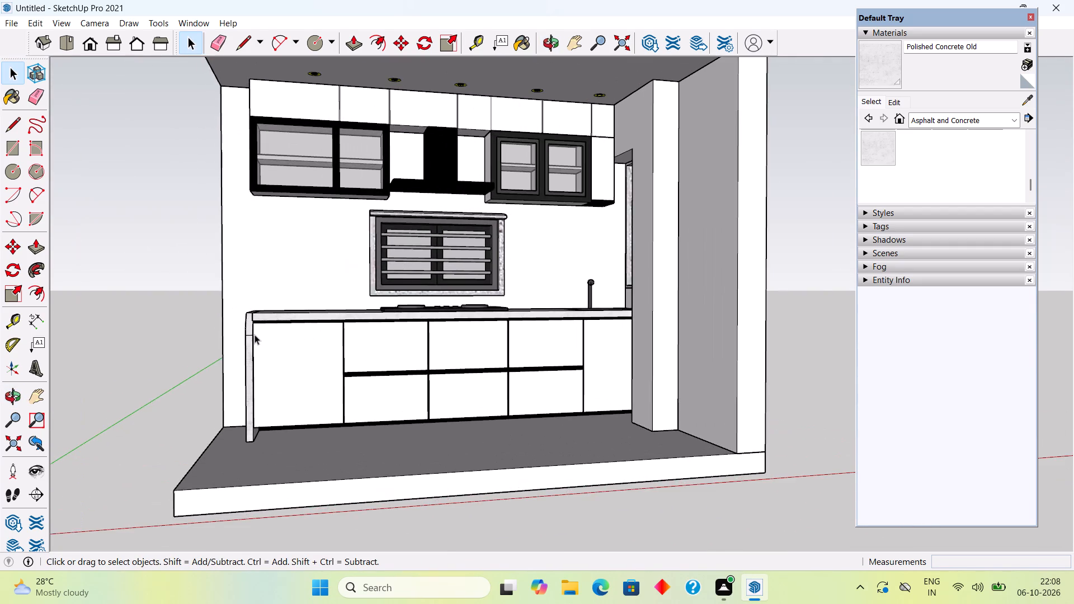
pyautogui.scroll(2, 255, 334)
pyautogui.scroll(-5, 255, 334)
pyautogui.moveTo(342, 282); pyautogui.dragTo(515, 271, button='middle')
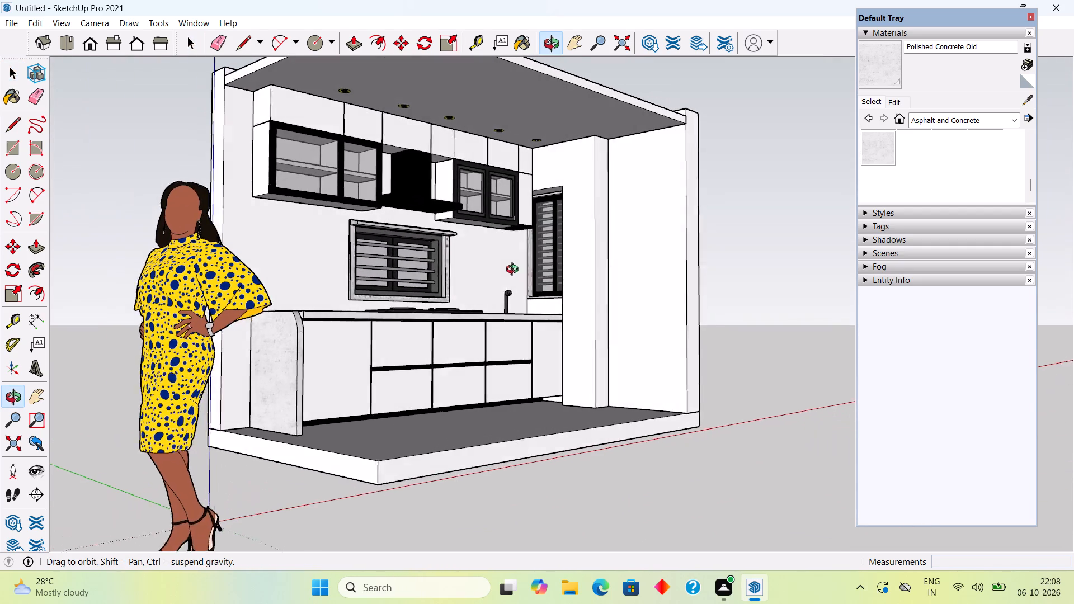
pyautogui.moveTo(515, 271); pyautogui.dragTo(511, 280, button='middle')
pyautogui.click(178, 352)
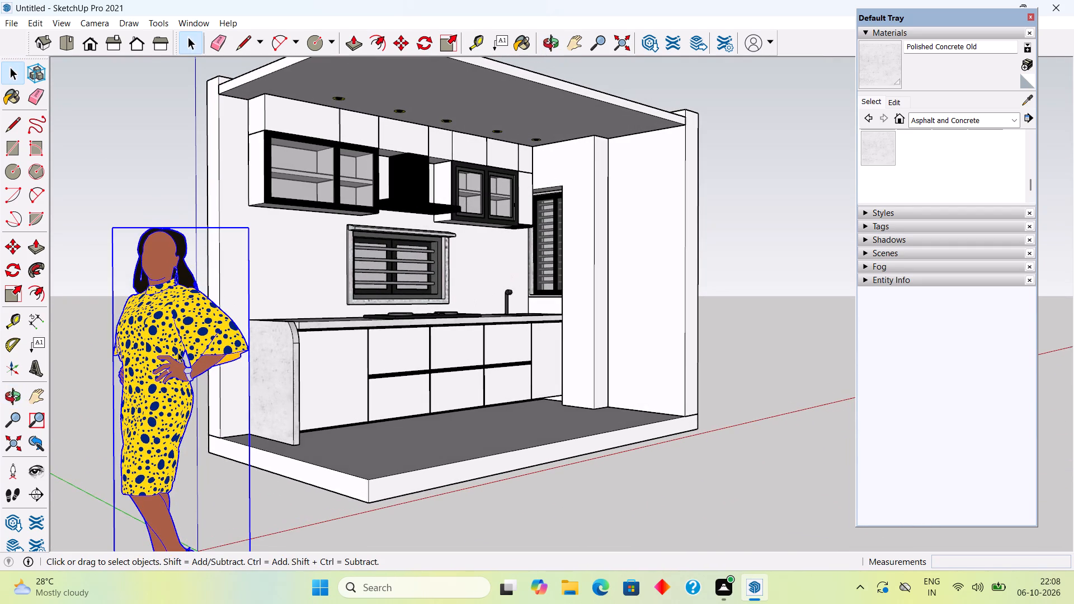
pyautogui.press('Delete')
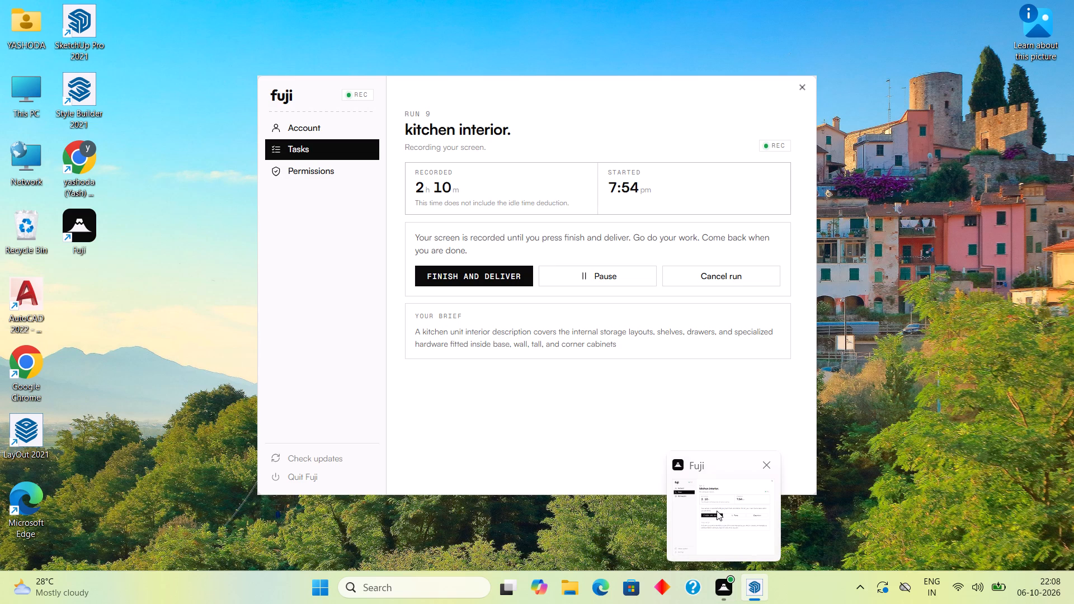
# Examine the kitchen from several angles, including the ceiling lights, wall cabinets, base cabinets and countertop end panel.
pyautogui.scroll(-5, 539, 418)
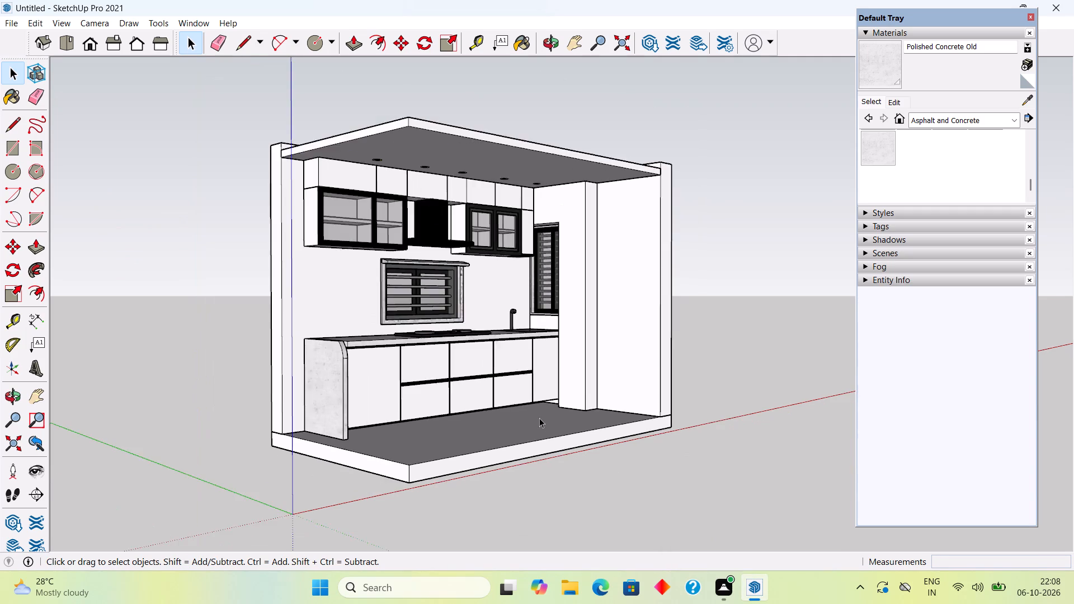
pyautogui.scroll(-4, 538, 414)
pyautogui.moveTo(458, 404); pyautogui.dragTo(401, 374, button='middle')
pyautogui.scroll(11, 480, 330)
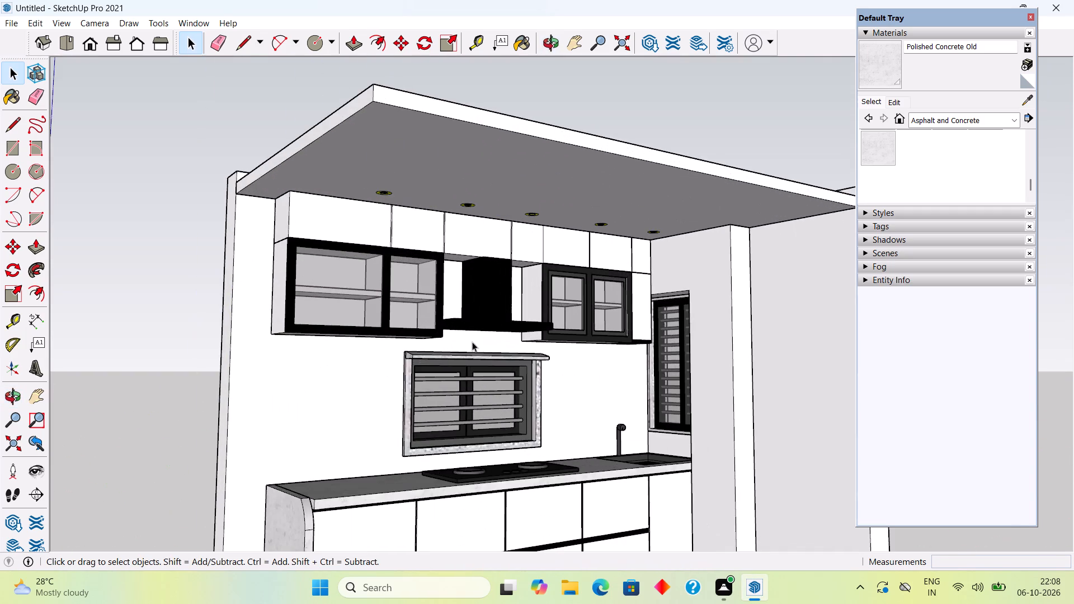
pyautogui.moveTo(470, 342); pyautogui.dragTo(533, 256, button='middle')
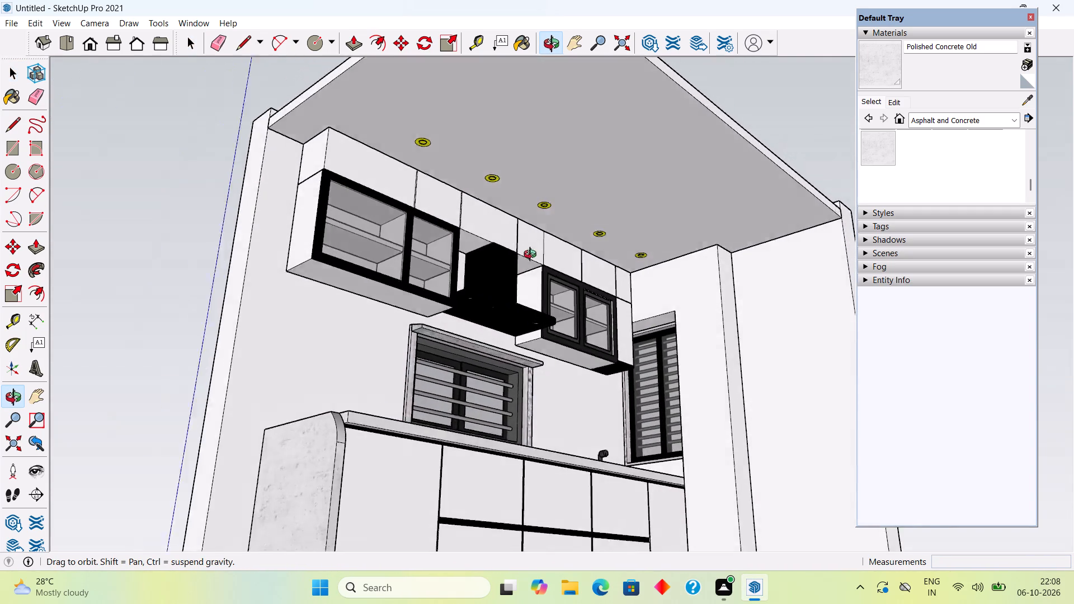
pyautogui.moveTo(533, 256); pyautogui.dragTo(533, 295, button='middle')
pyautogui.scroll(-3, 533, 295)
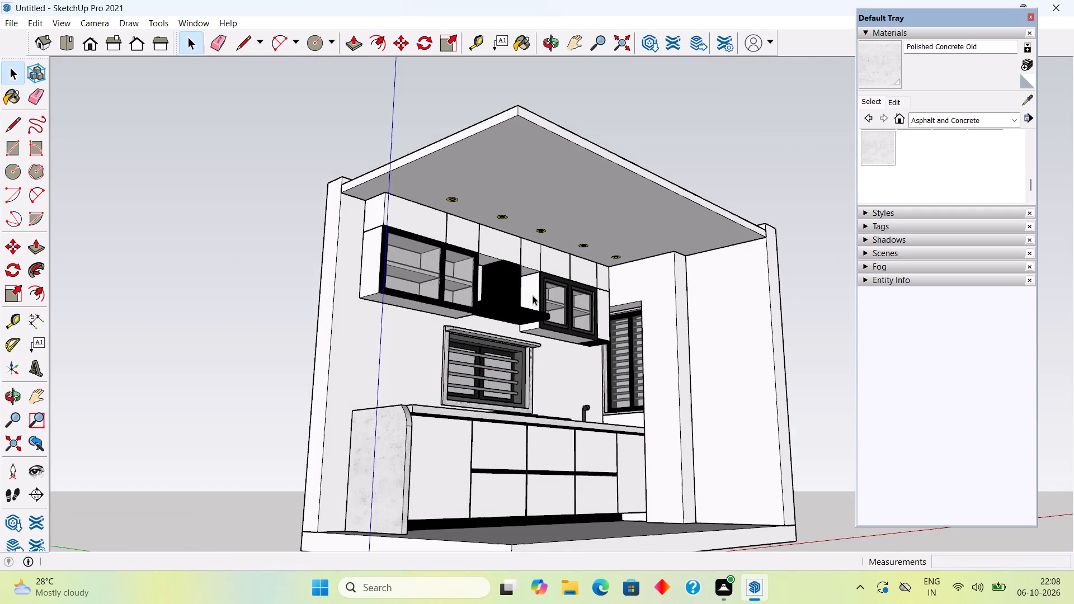
pyautogui.scroll(-4, 505, 318)
pyautogui.moveTo(492, 408); pyautogui.dragTo(436, 483, button='middle')
pyautogui.scroll(7, 456, 427)
pyautogui.moveTo(455, 408); pyautogui.dragTo(446, 398, button='middle')
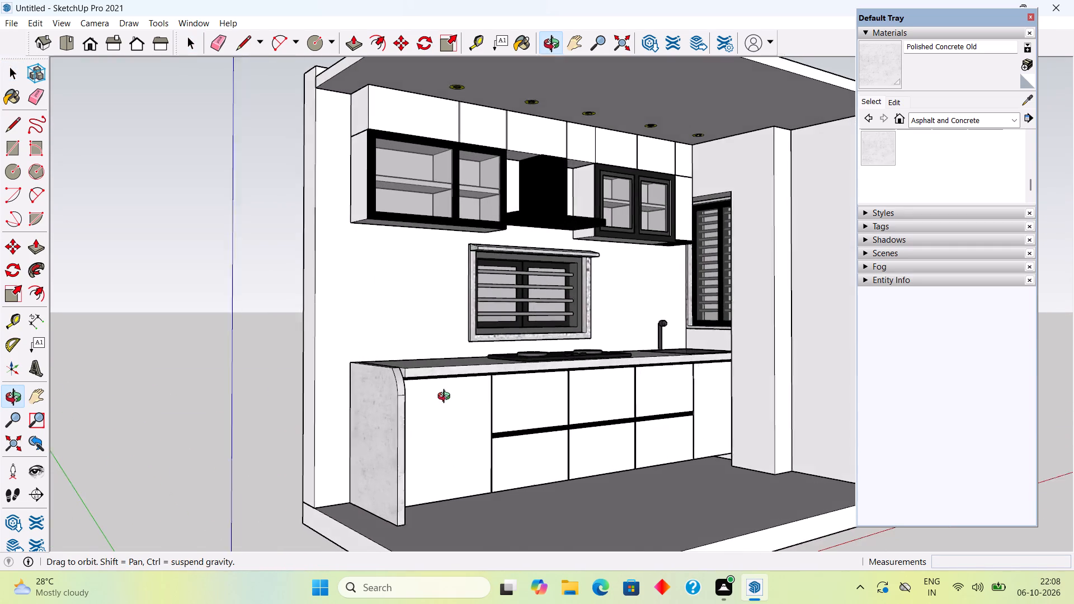
pyautogui.moveTo(446, 398); pyautogui.dragTo(393, 373, button='middle')
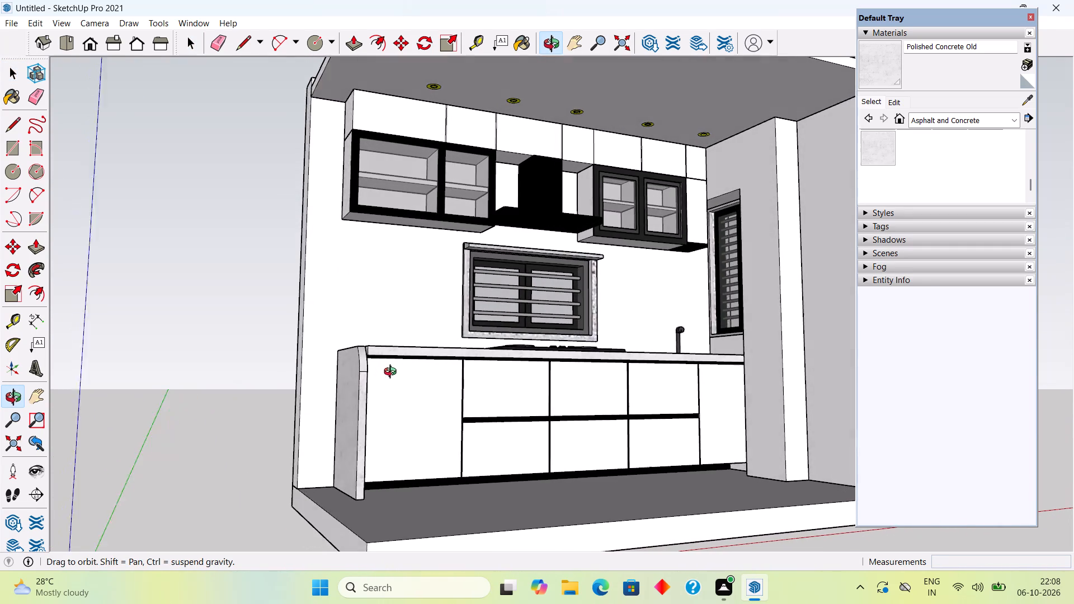
pyautogui.moveTo(393, 373); pyautogui.dragTo(604, 395, button='middle')
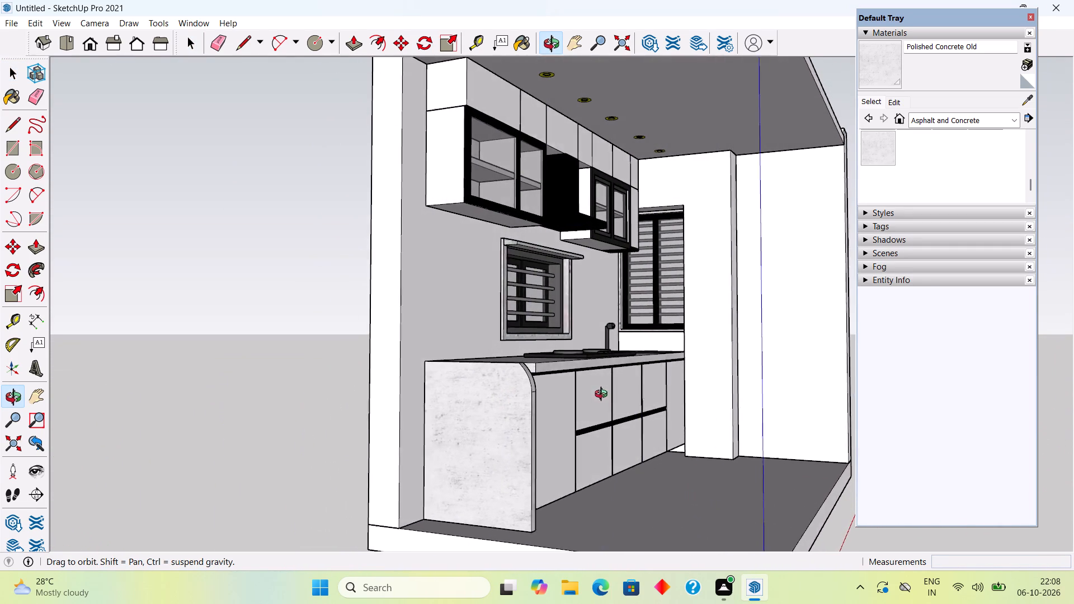
pyautogui.moveTo(604, 395); pyautogui.dragTo(605, 396, button='middle')
pyautogui.scroll(-4, 593, 404)
pyautogui.moveTo(583, 399); pyautogui.dragTo(502, 398, button='middle')
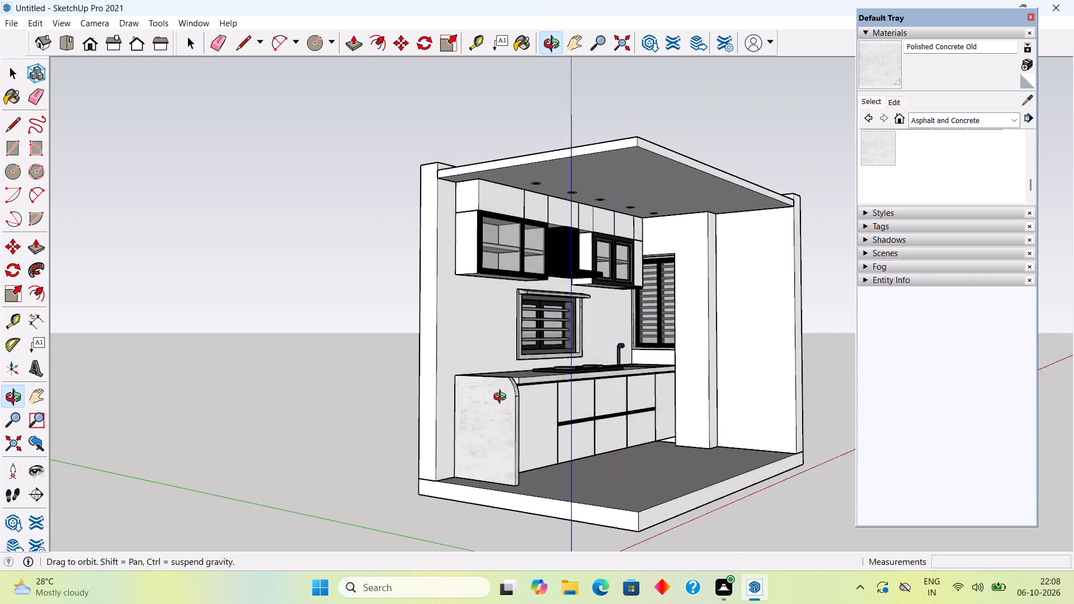
pyautogui.moveTo(502, 398); pyautogui.dragTo(323, 461, button='middle')
# Draw a 12' 9" by 8' rectangle across the wall tops and extrude it 6" upward as a roof slab.
pyautogui.moveTo(587, 128); pyautogui.dragTo(624, 334, button='middle')
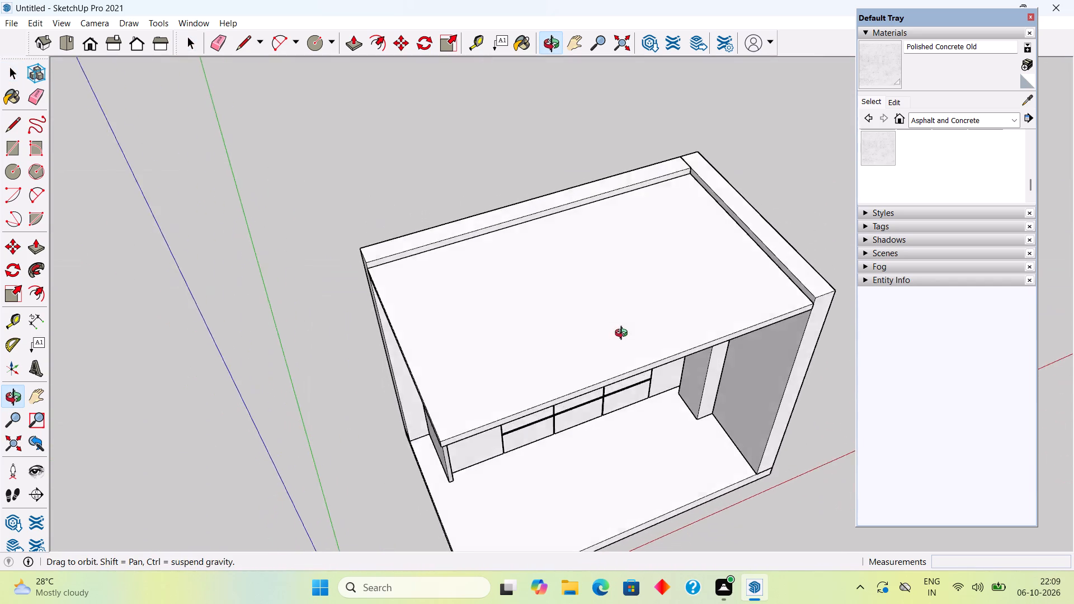
pyautogui.moveTo(624, 334); pyautogui.dragTo(618, 366, button='middle')
pyautogui.scroll(-1, 624, 337)
pyautogui.press('r')
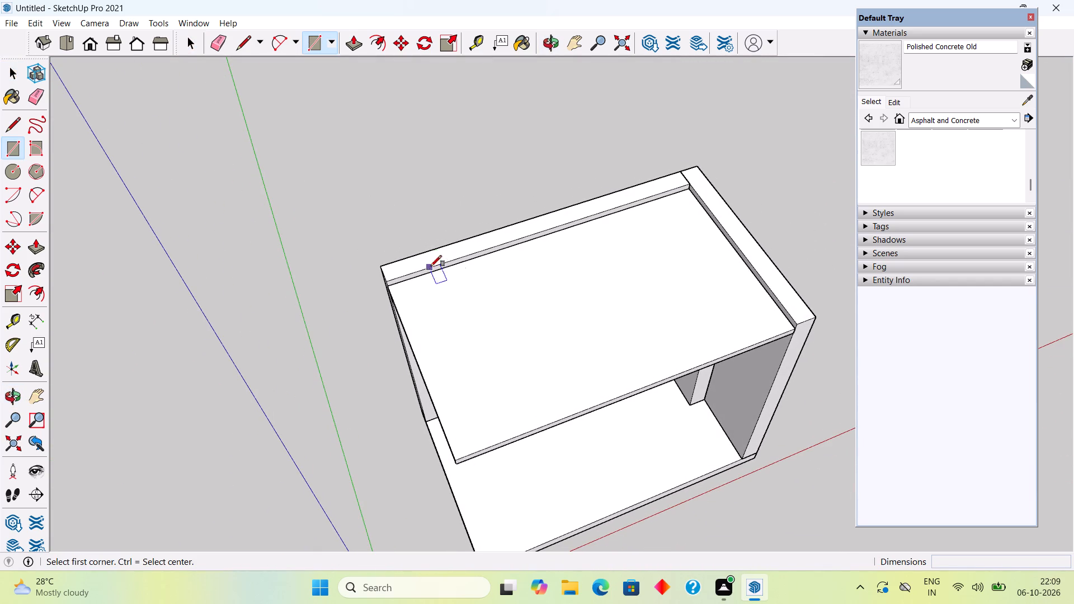
pyautogui.click(380, 268)
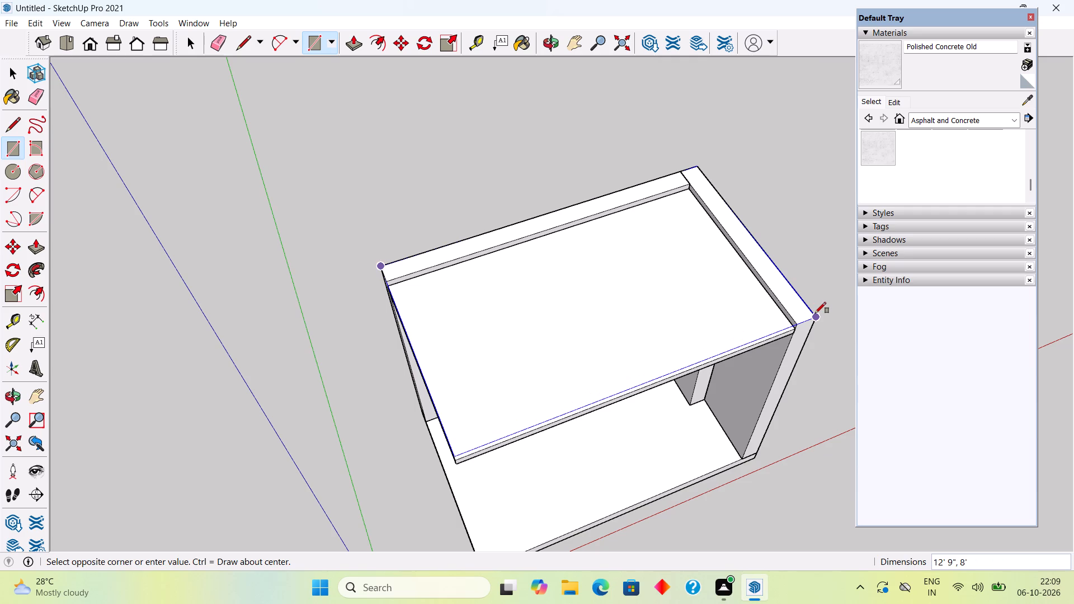
pyautogui.click(816, 314)
pyautogui.press('space')
pyautogui.write('P')
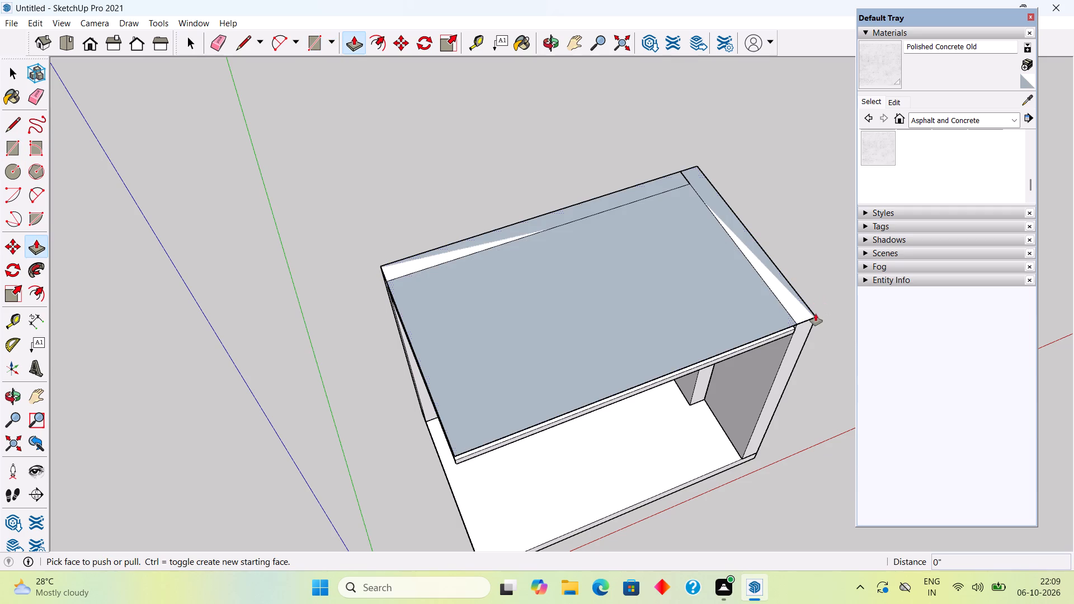
pyautogui.click(682, 310)
pyautogui.write('6"')
pyautogui.press('Return')
pyautogui.press('space')
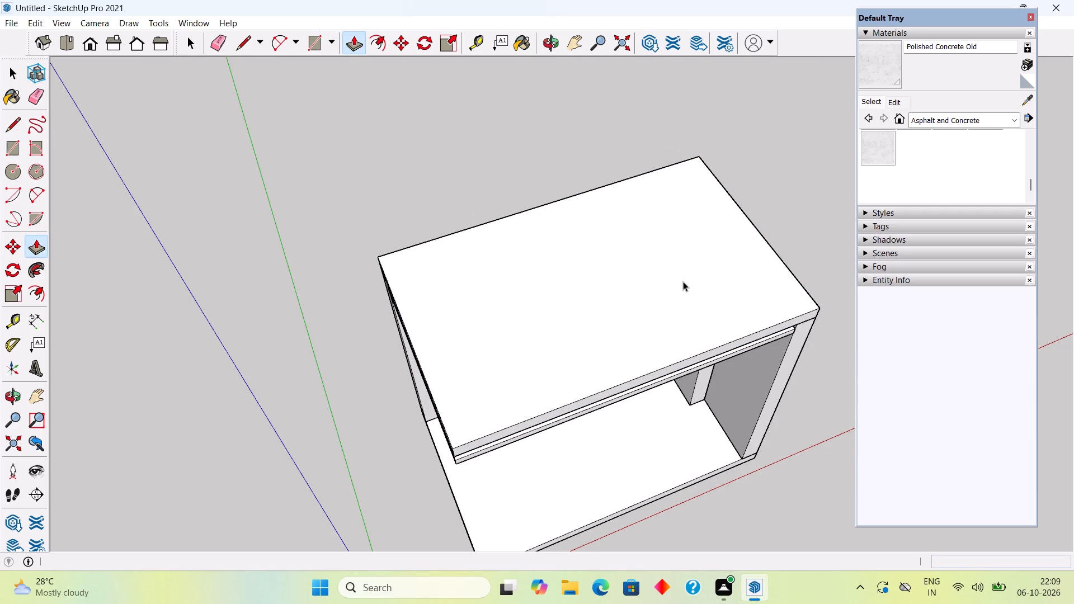
# Select all connected faces and edges of the roof slab and make them a group.
pyautogui.tripleClick(683, 281)
pyautogui.moveTo(684, 281); pyautogui.dragTo(690, 283, button='right')
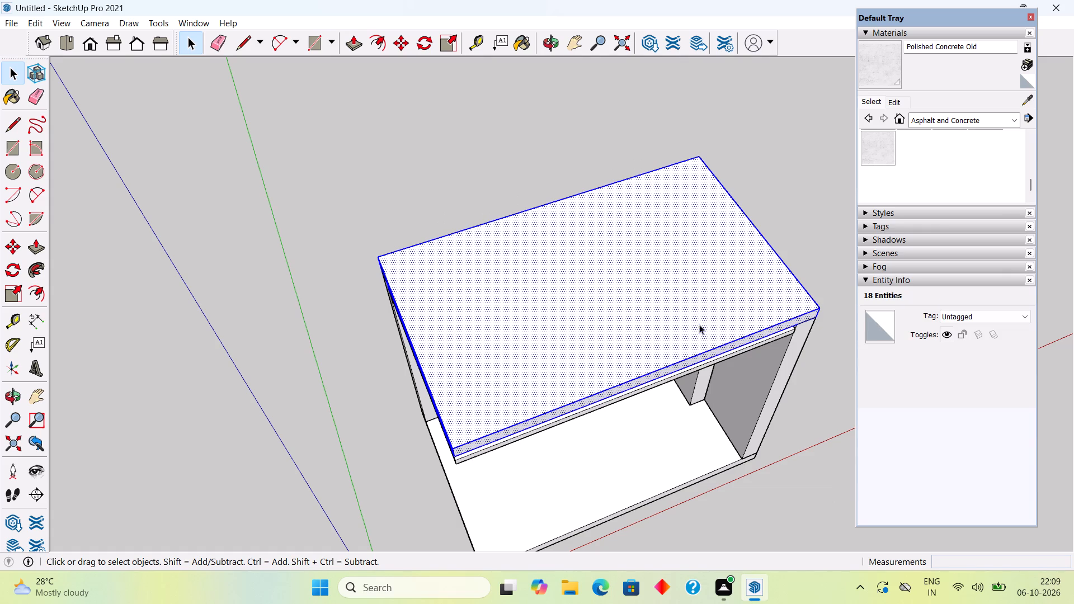
pyautogui.moveTo(699, 327); pyautogui.dragTo(643, 78, button='middle')
pyautogui.click(336, 193)
pyautogui.moveTo(484, 178); pyautogui.dragTo(728, 326, button='middle')
pyautogui.tripleClick(700, 279)
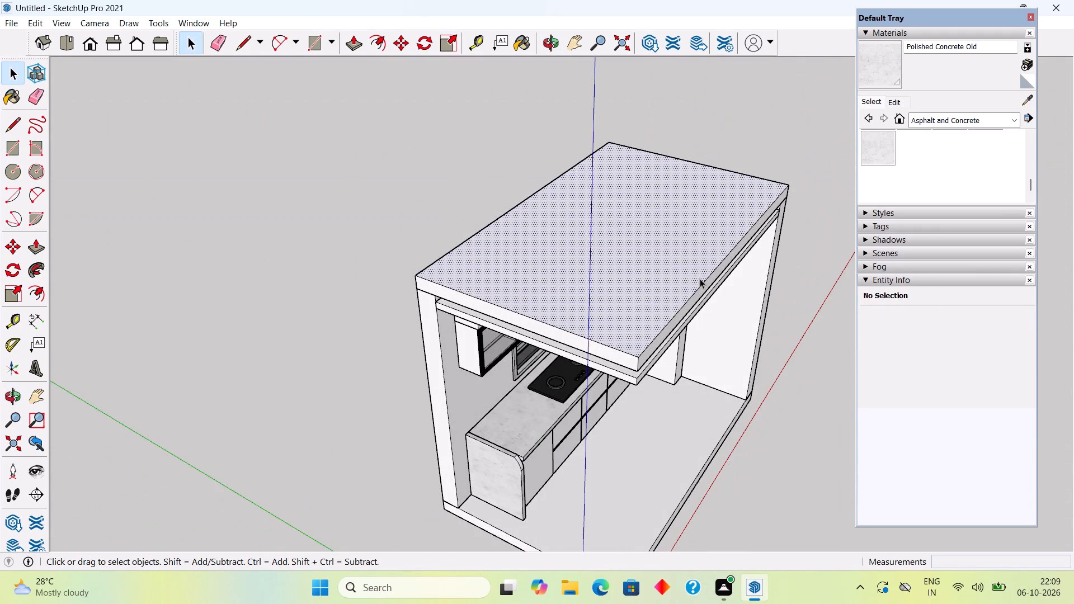
pyautogui.rightClick(696, 273)
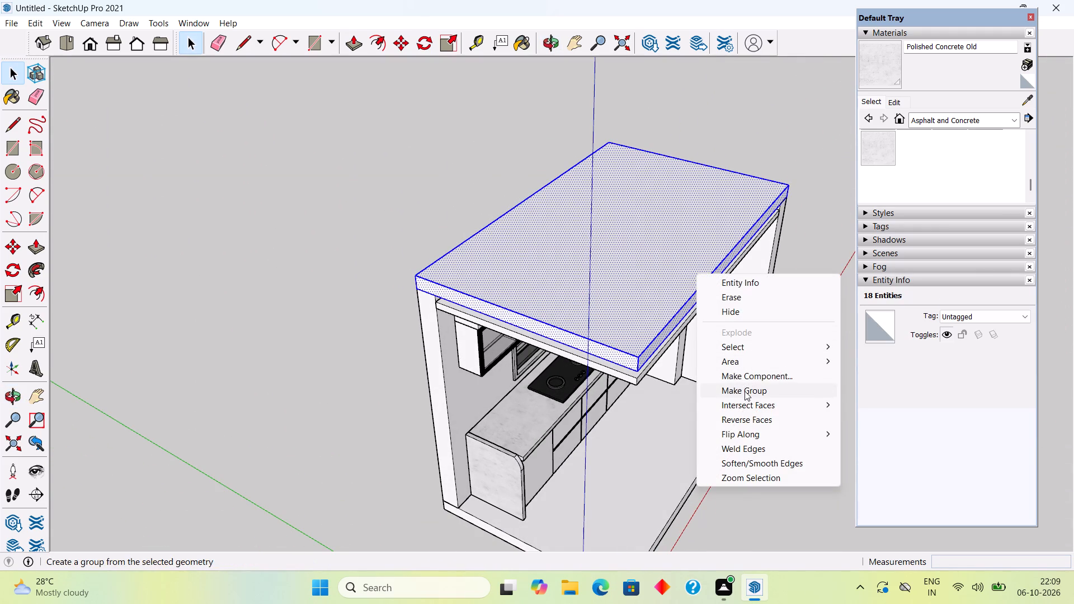
pyautogui.click(745, 391)
pyautogui.click(794, 153)
# Save the model in the Downloads folder as KITCHEN UNIT 2, in SketchUp Models format.
pyautogui.moveTo(794, 287); pyautogui.dragTo(524, 122, button='middle')
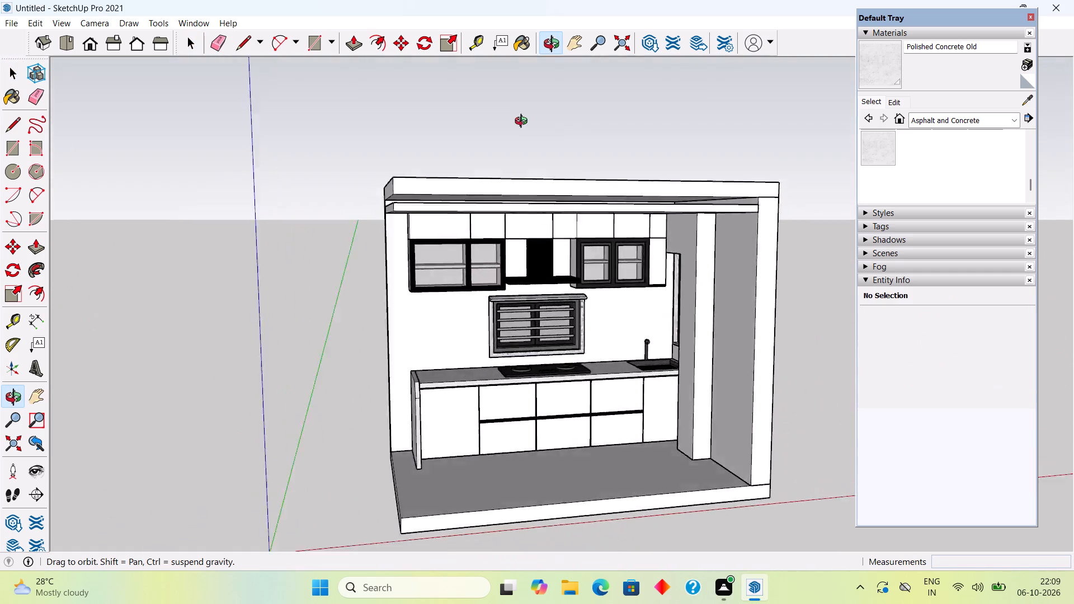
pyautogui.moveTo(524, 122); pyautogui.dragTo(499, 113, button='middle')
pyautogui.scroll(-3, 510, 117)
pyautogui.moveTo(494, 173); pyautogui.dragTo(738, 155, button='middle')
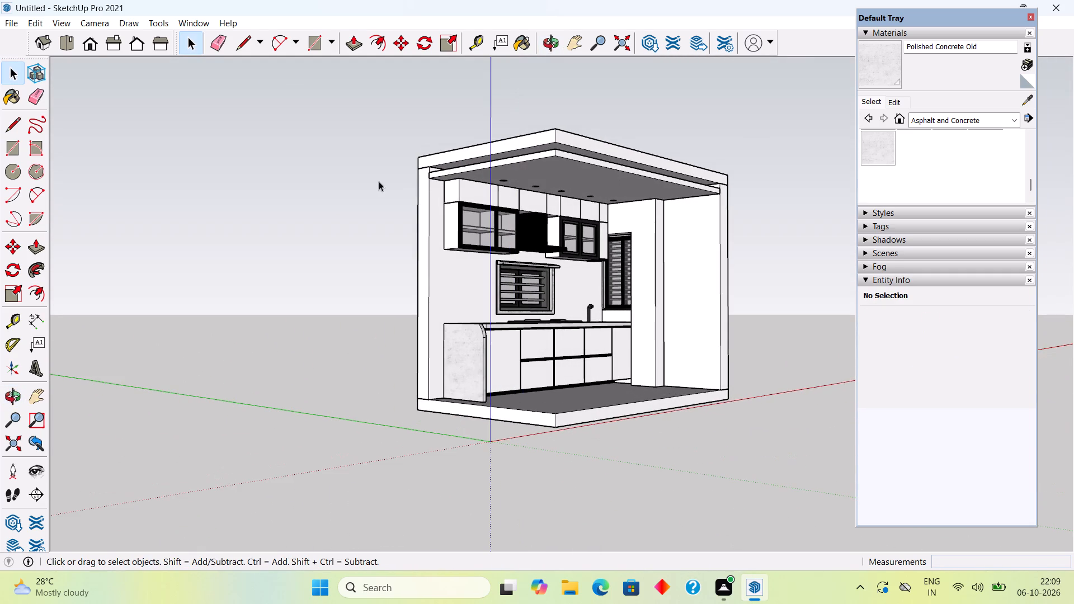
pyautogui.click(11, 25)
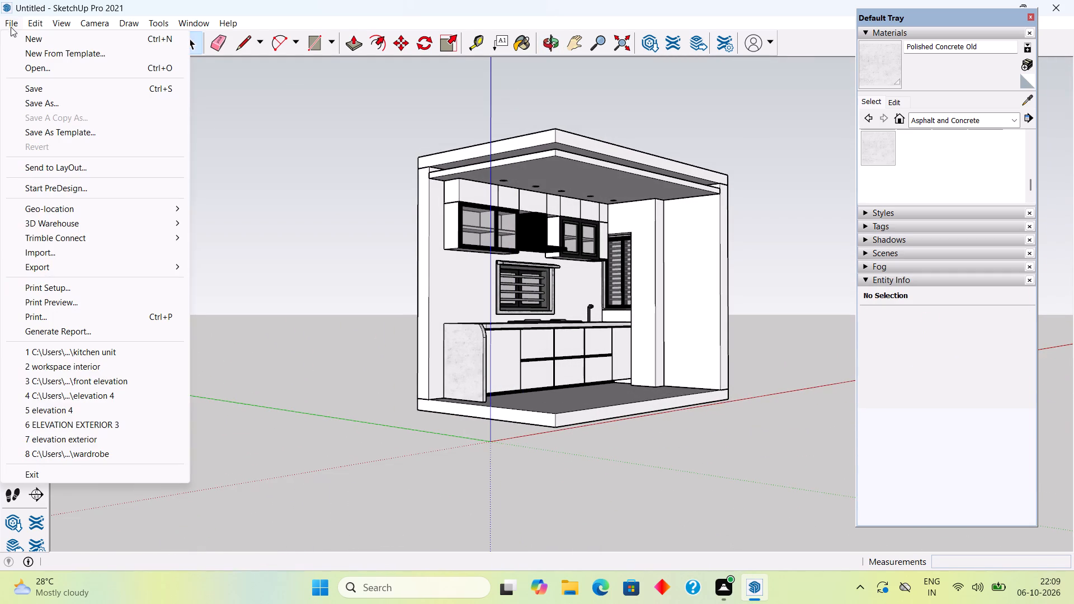
pyautogui.click(49, 100)
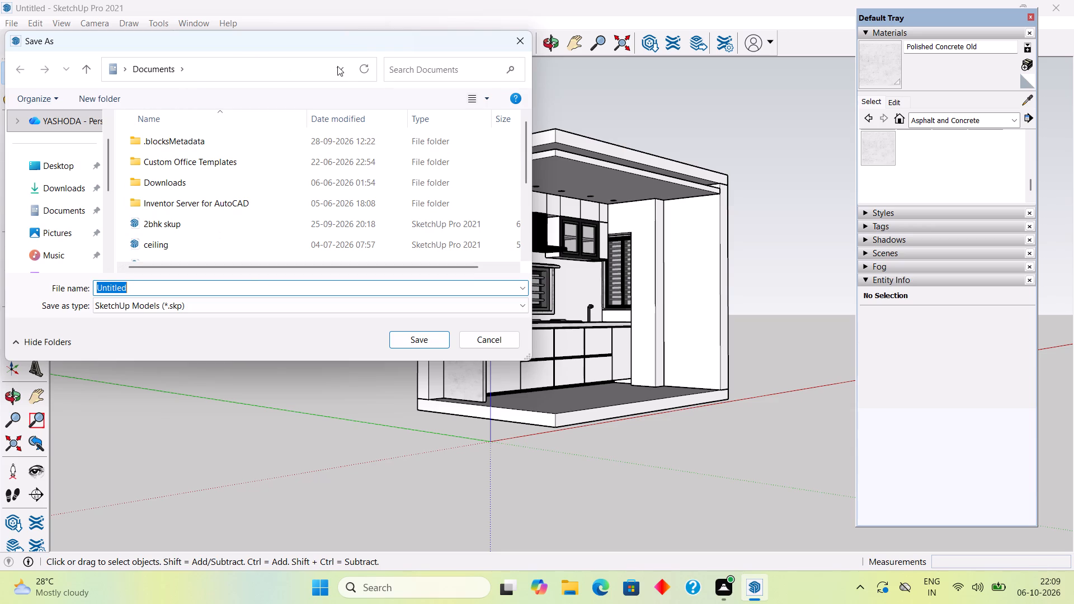
pyautogui.click(59, 186)
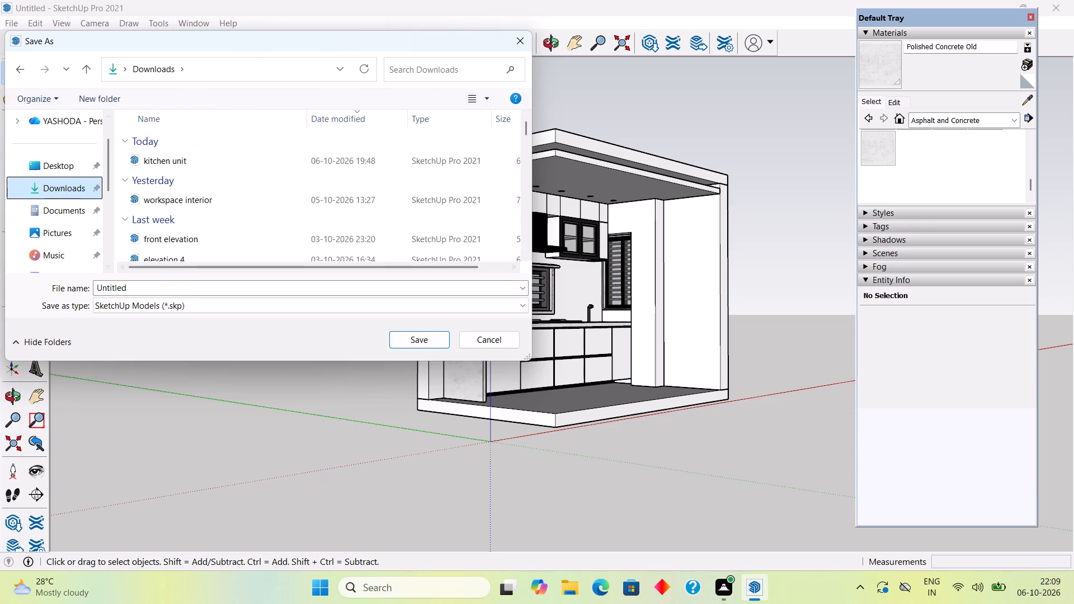
pyautogui.click(180, 290)
pyautogui.press('BackSpace')
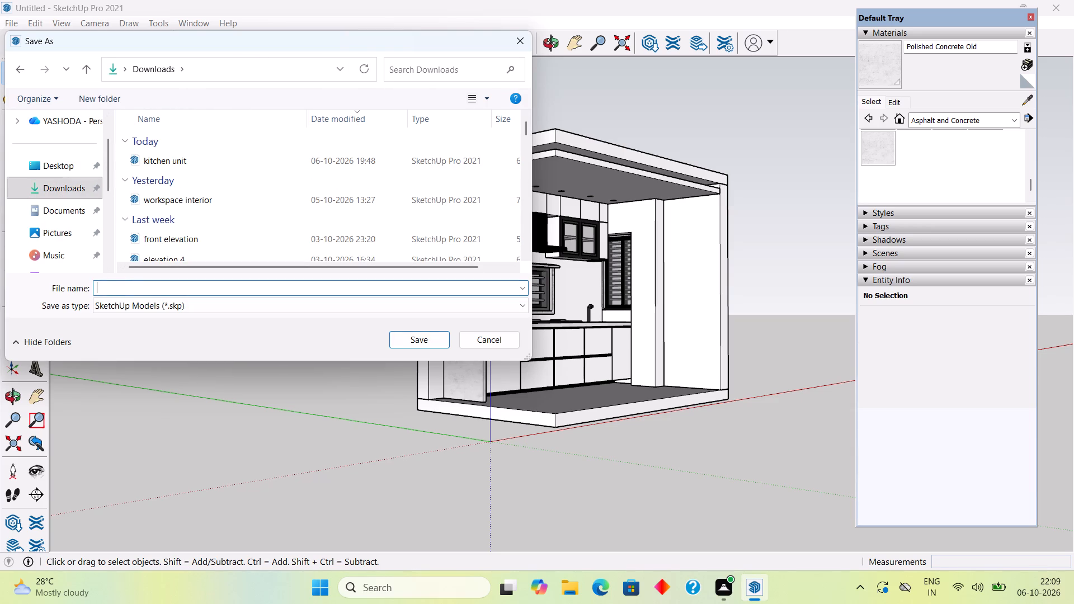
pyautogui.write('KITCHEN')
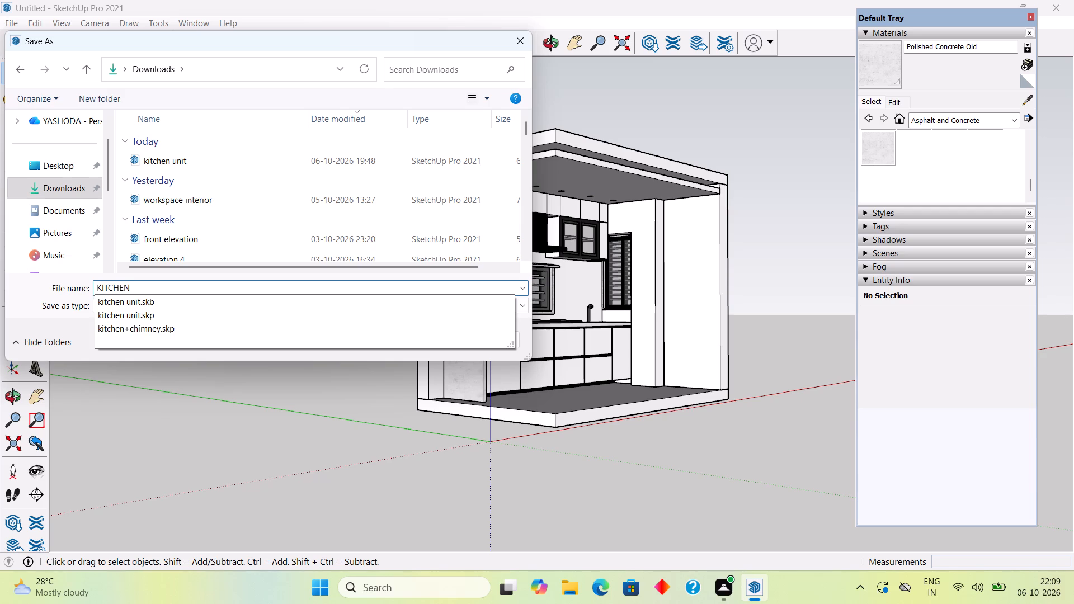
pyautogui.press('space')
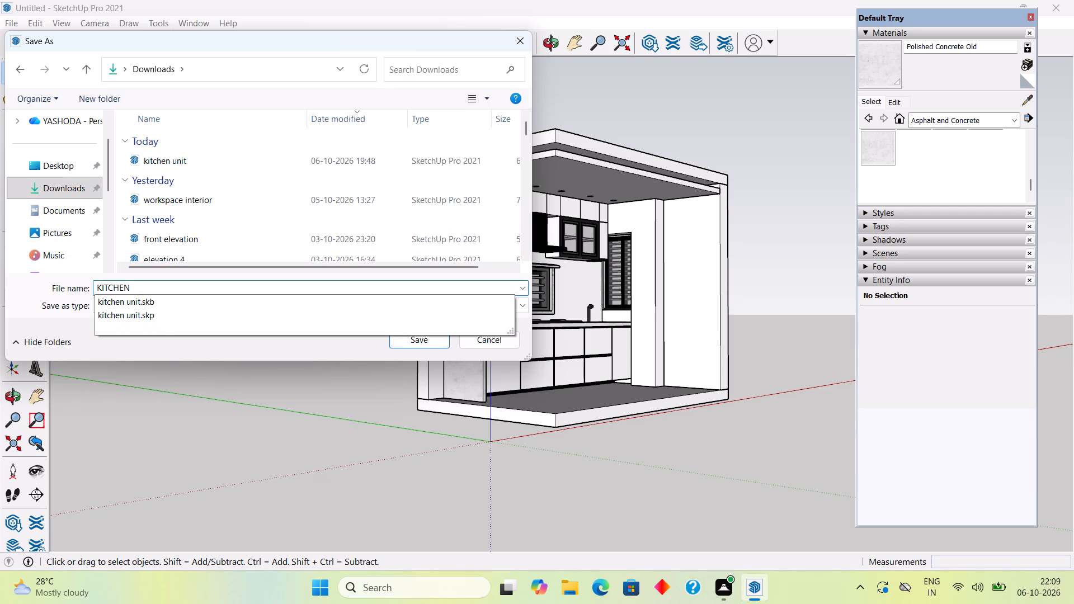
pyautogui.write('UNIT 2')
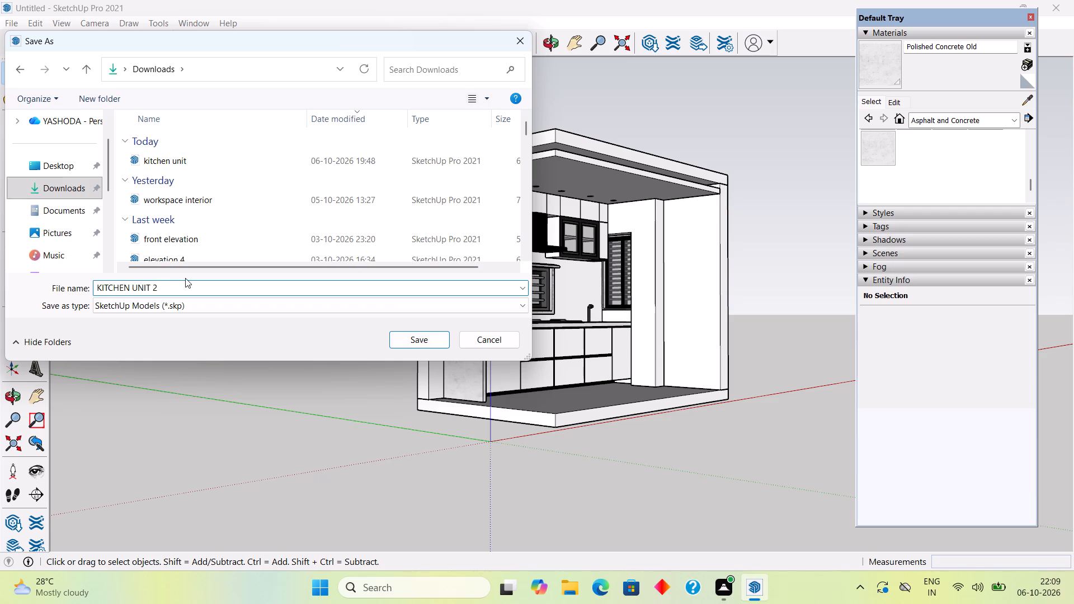
pyautogui.click(421, 339)
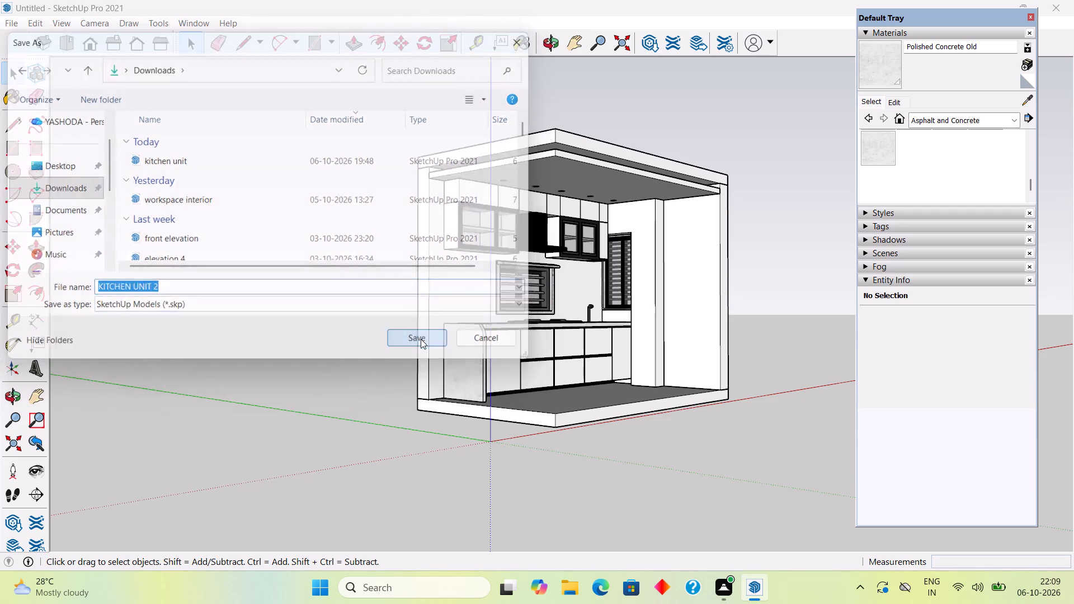
pyautogui.scroll(-4, 383, 284)
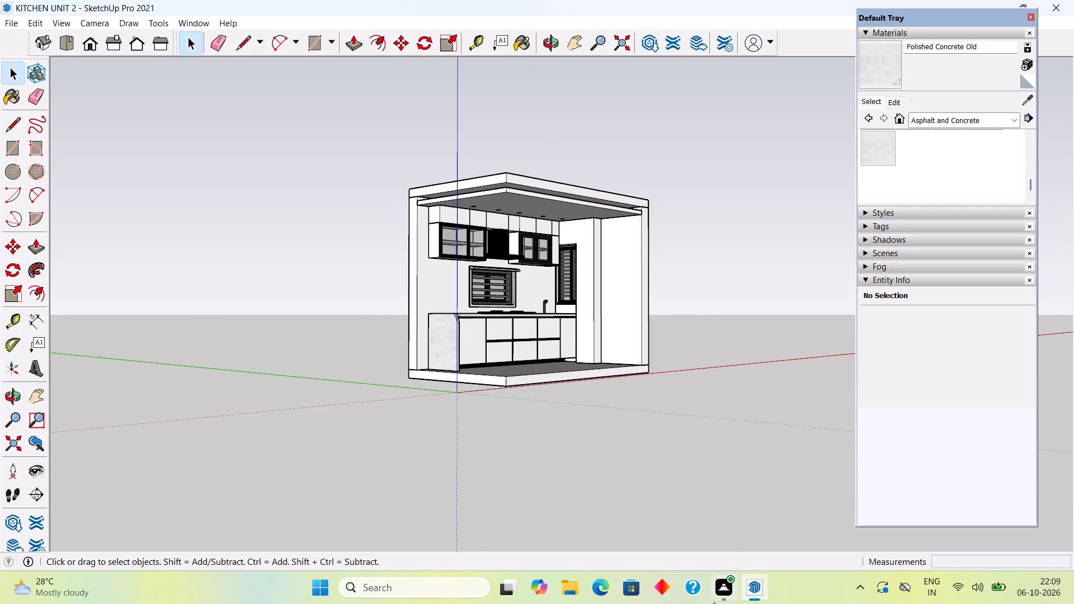